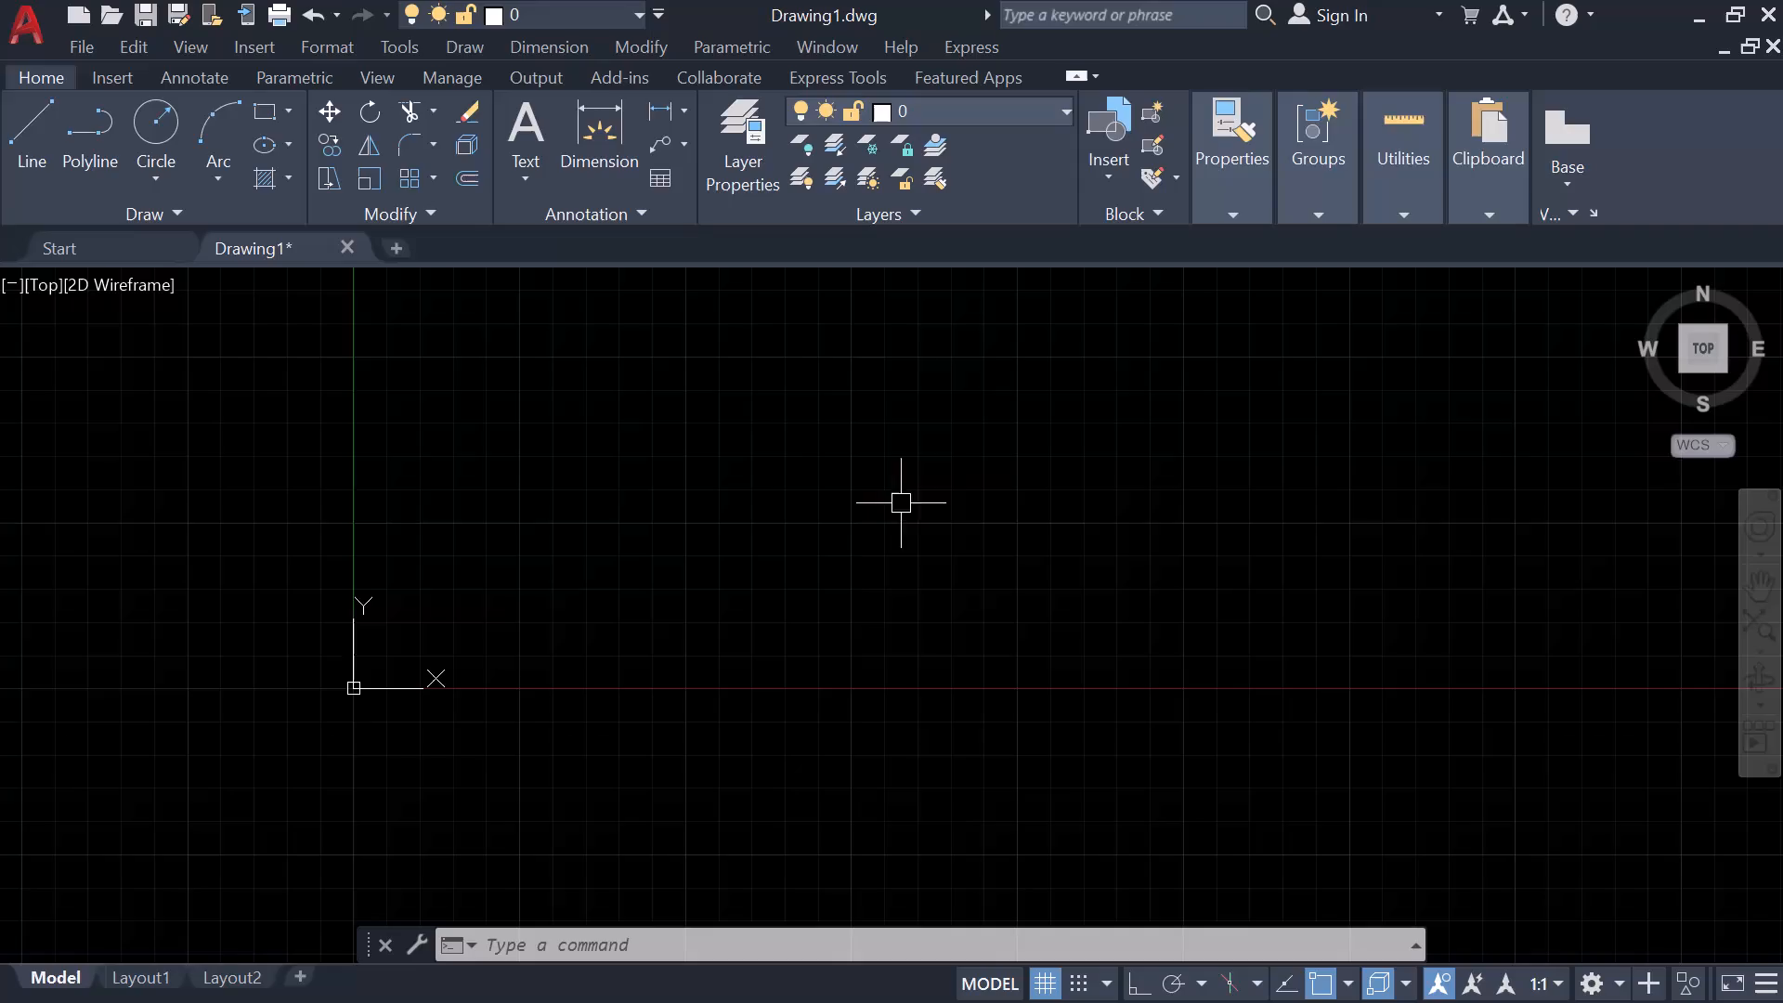
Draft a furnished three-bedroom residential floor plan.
Set the drawing's length units to Engineering with 0'-0" precision.
{"action": "left_click", "coordinate": [959, 428]}
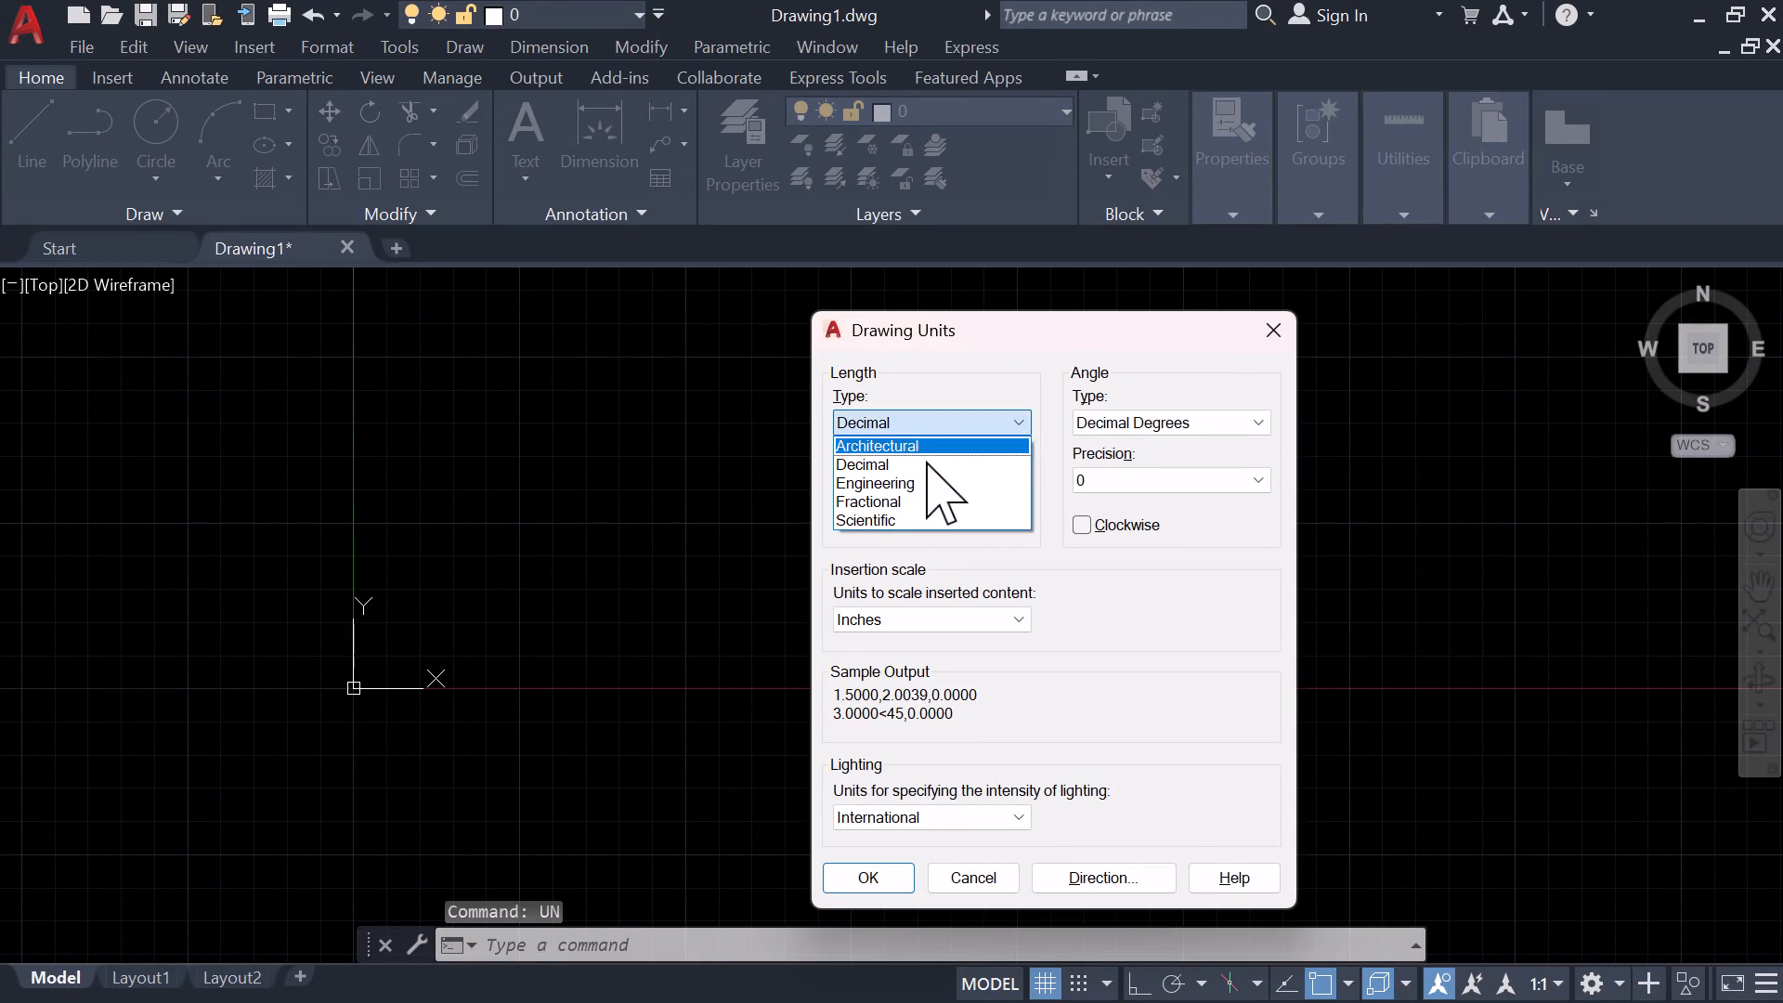
{"action": "left_click", "coordinate": [918, 483]}
{"action": "left_click", "coordinate": [887, 478]}
{"action": "left_click", "coordinate": [884, 497]}
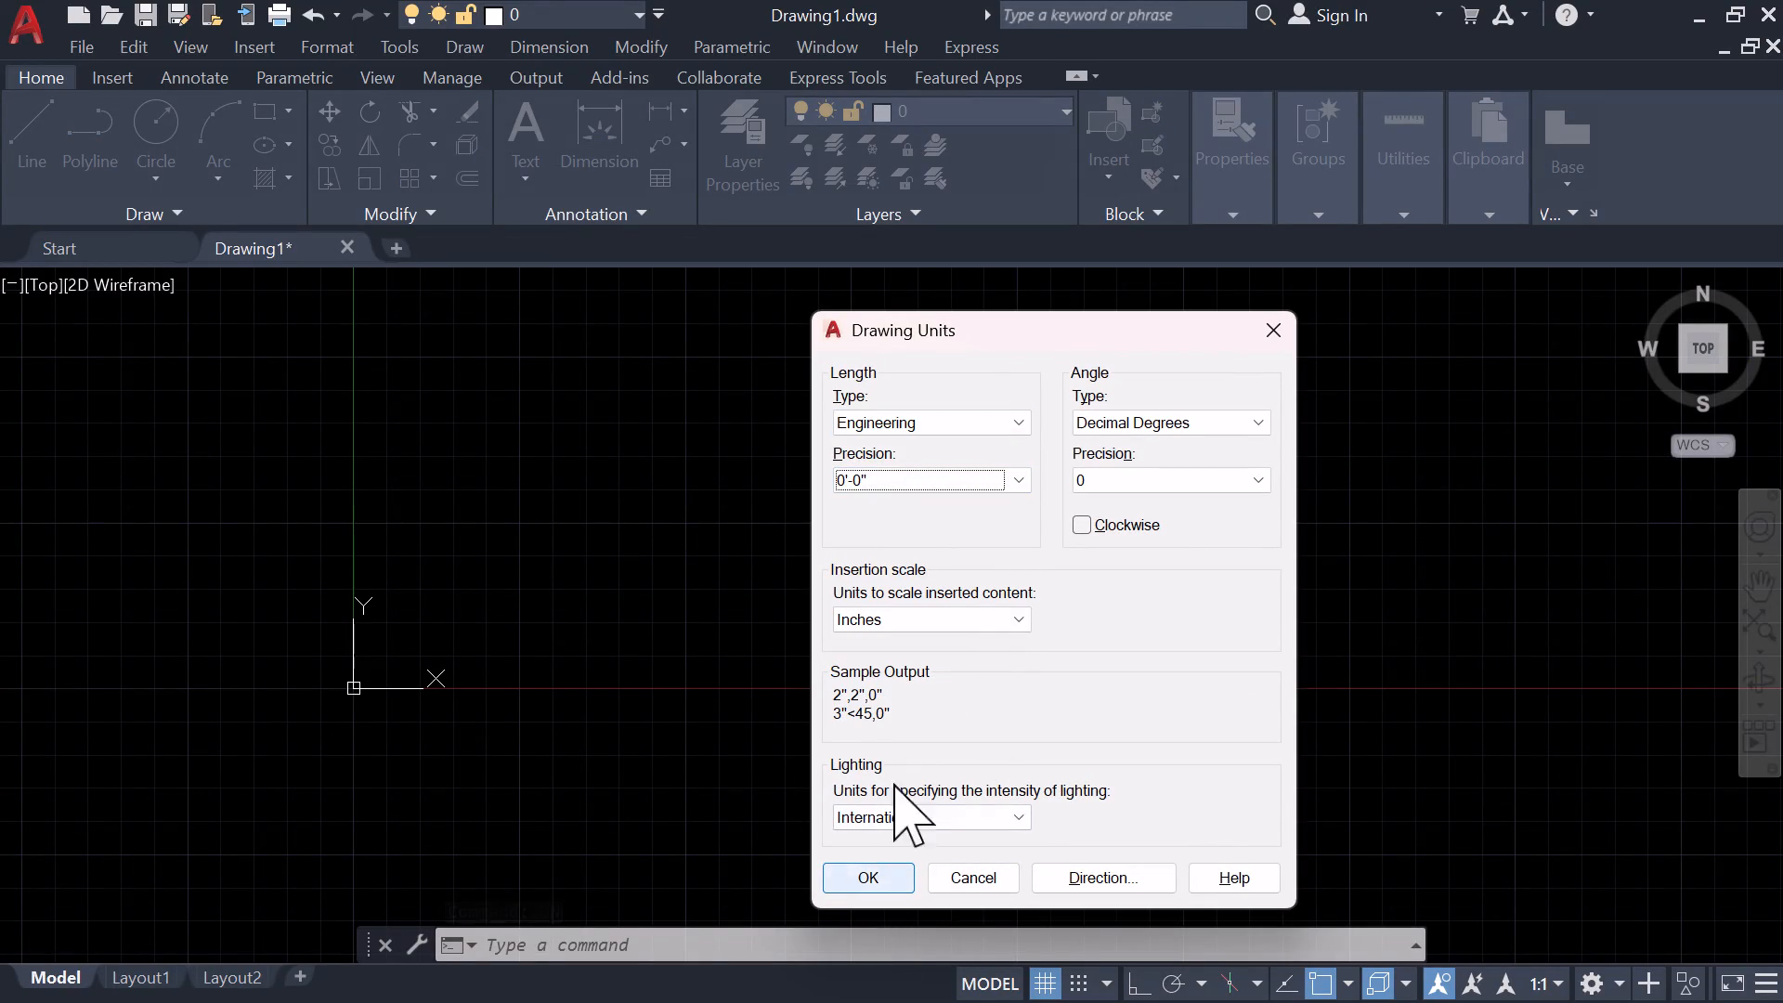
{"action": "left_click", "coordinate": [851, 888]}
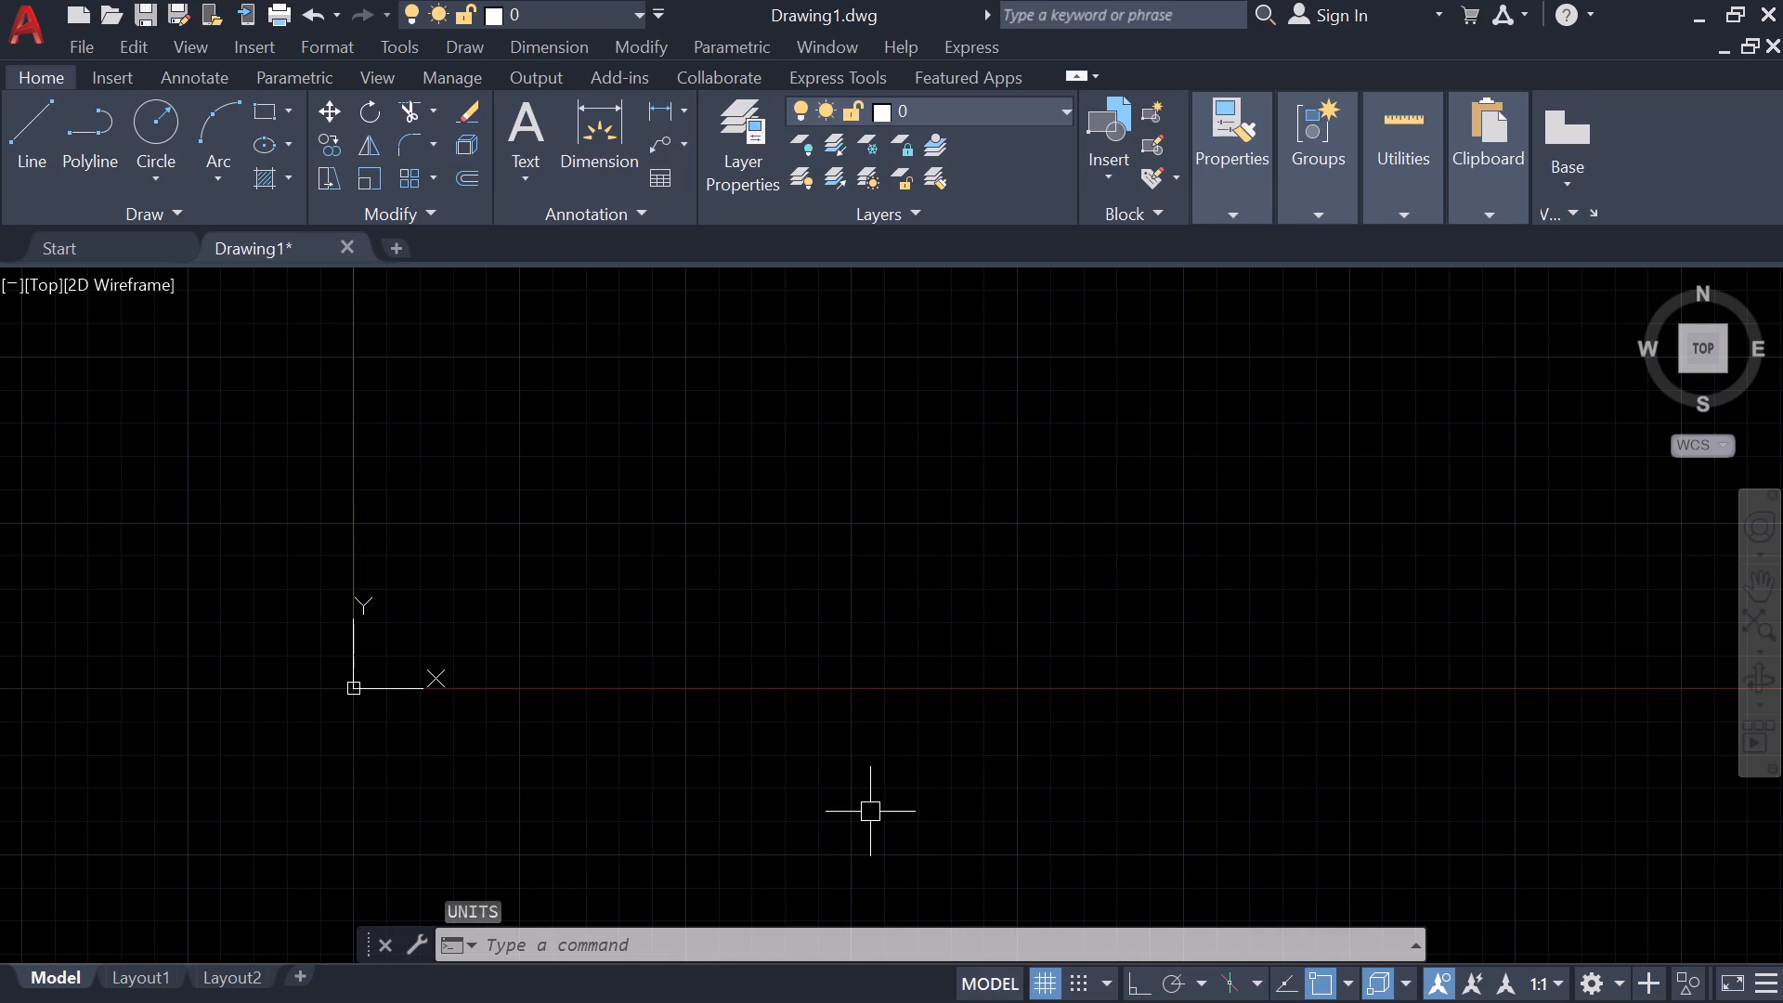
Open the Standard dimension style for modification and set its arrow size to 4'.
{"action": "type", "text": "d"}
{"action": "key", "text": "space"}
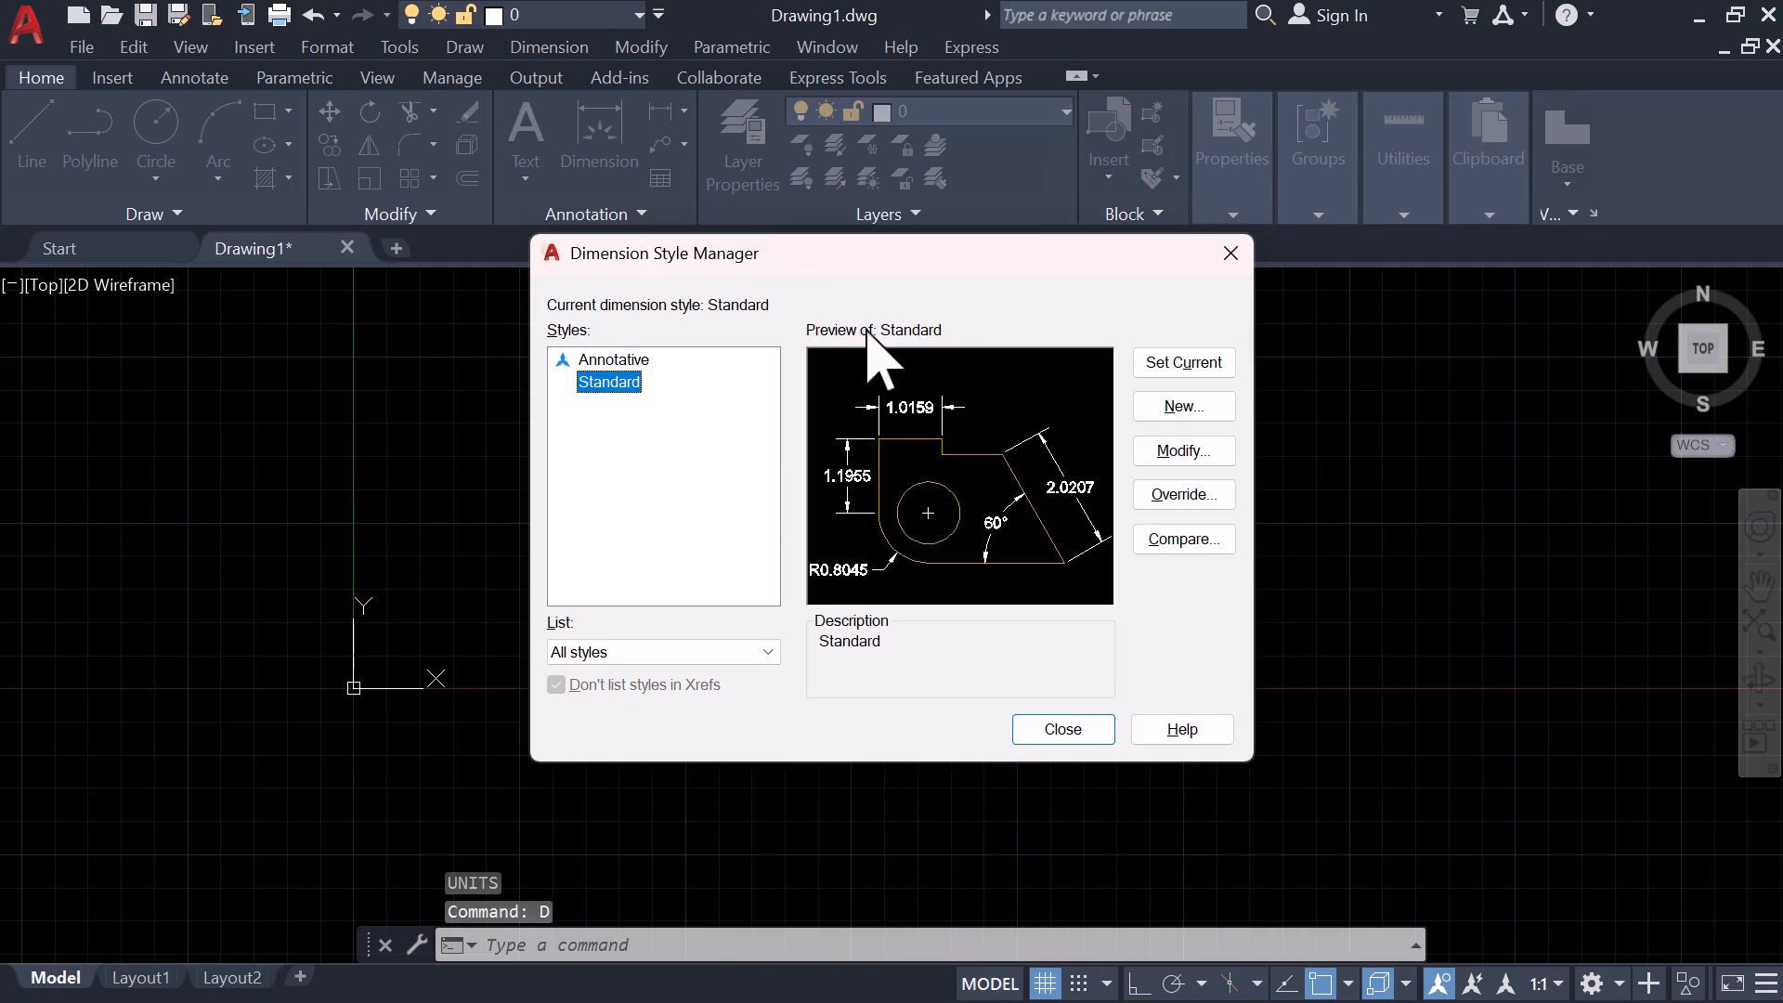
{"action": "left_click", "coordinate": [1192, 454]}
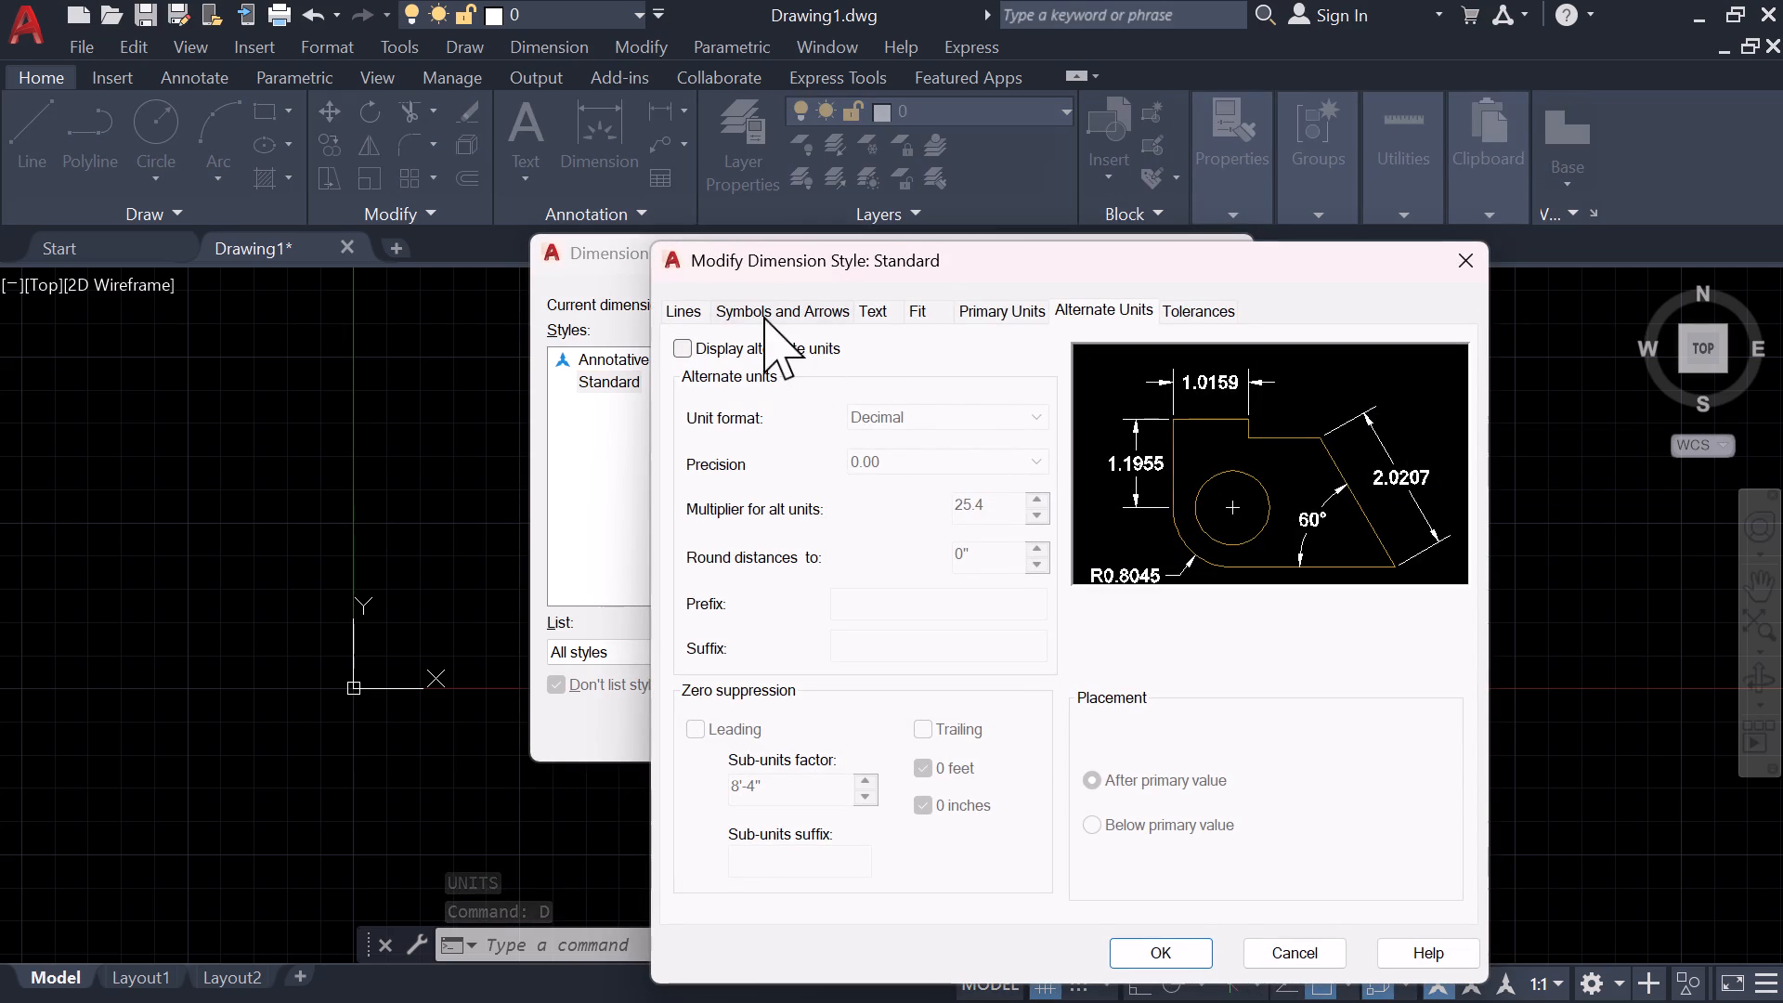
{"action": "left_click", "coordinate": [763, 316]}
{"action": "left_click_drag", "start_coordinate": [735, 591], "coordinate": [604, 623]}
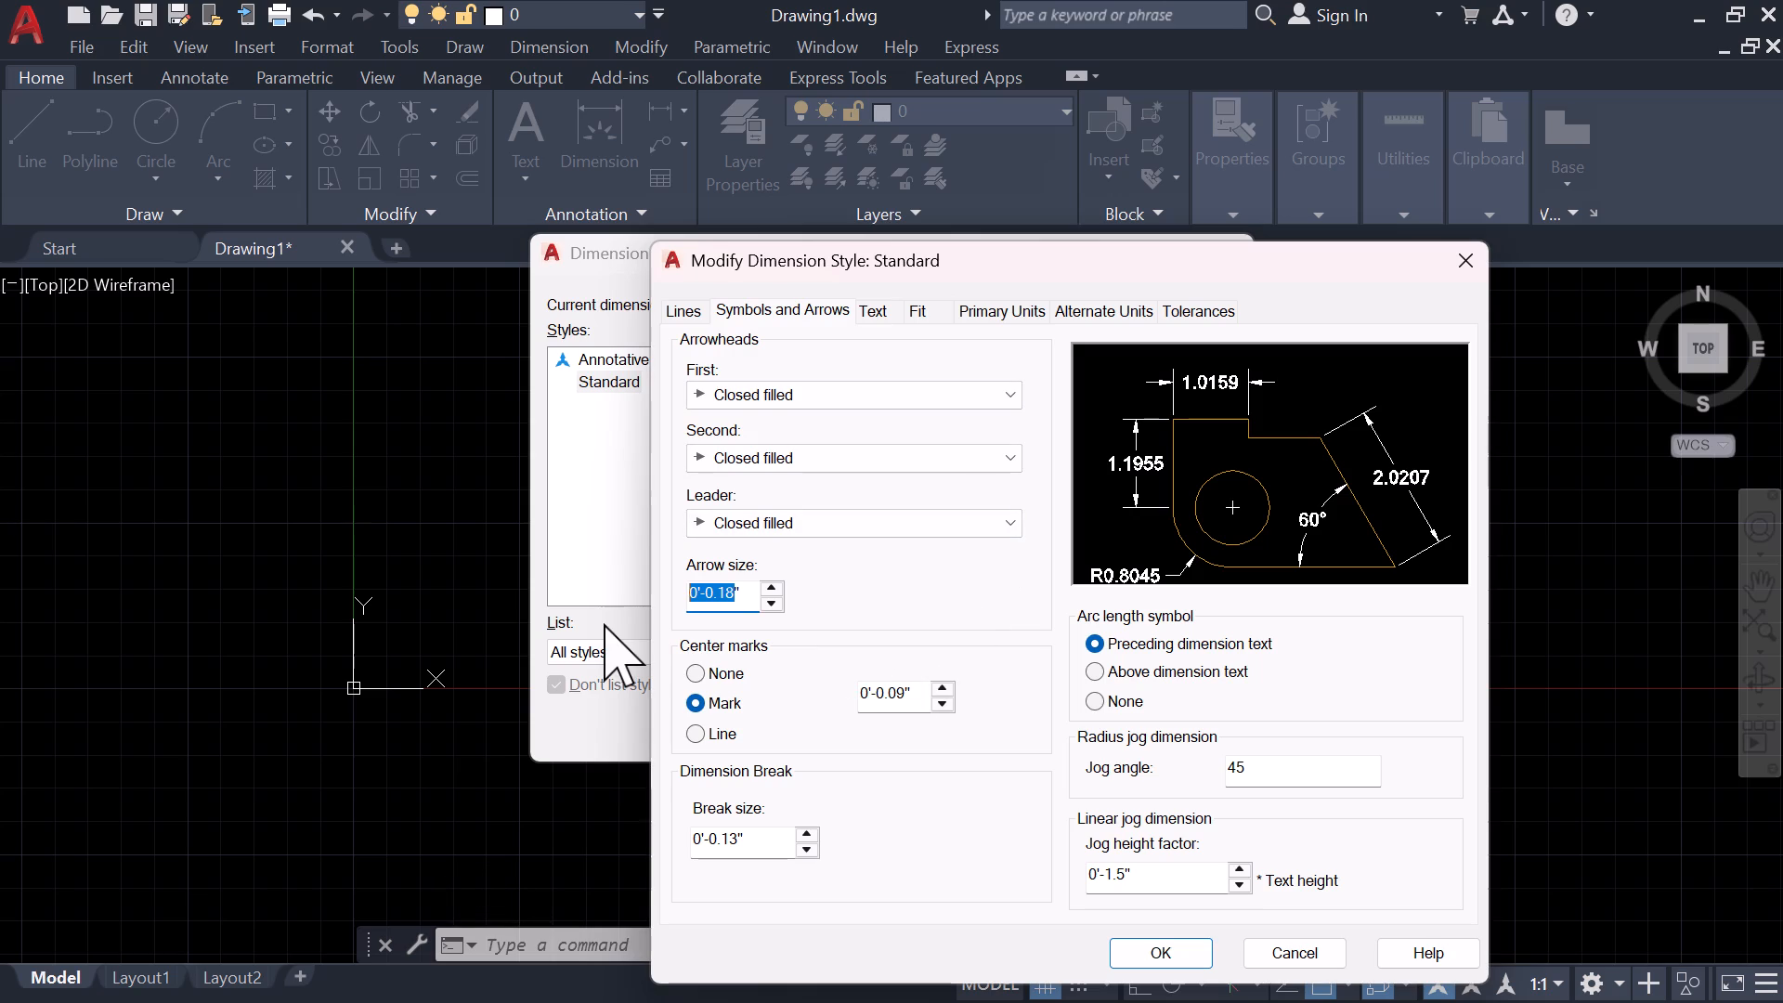
{"action": "key", "text": "BackSpace"}
{"action": "key", "text": "Right"}
{"action": "key", "text": "BackSpace"}
{"action": "type", "text": "4'"}
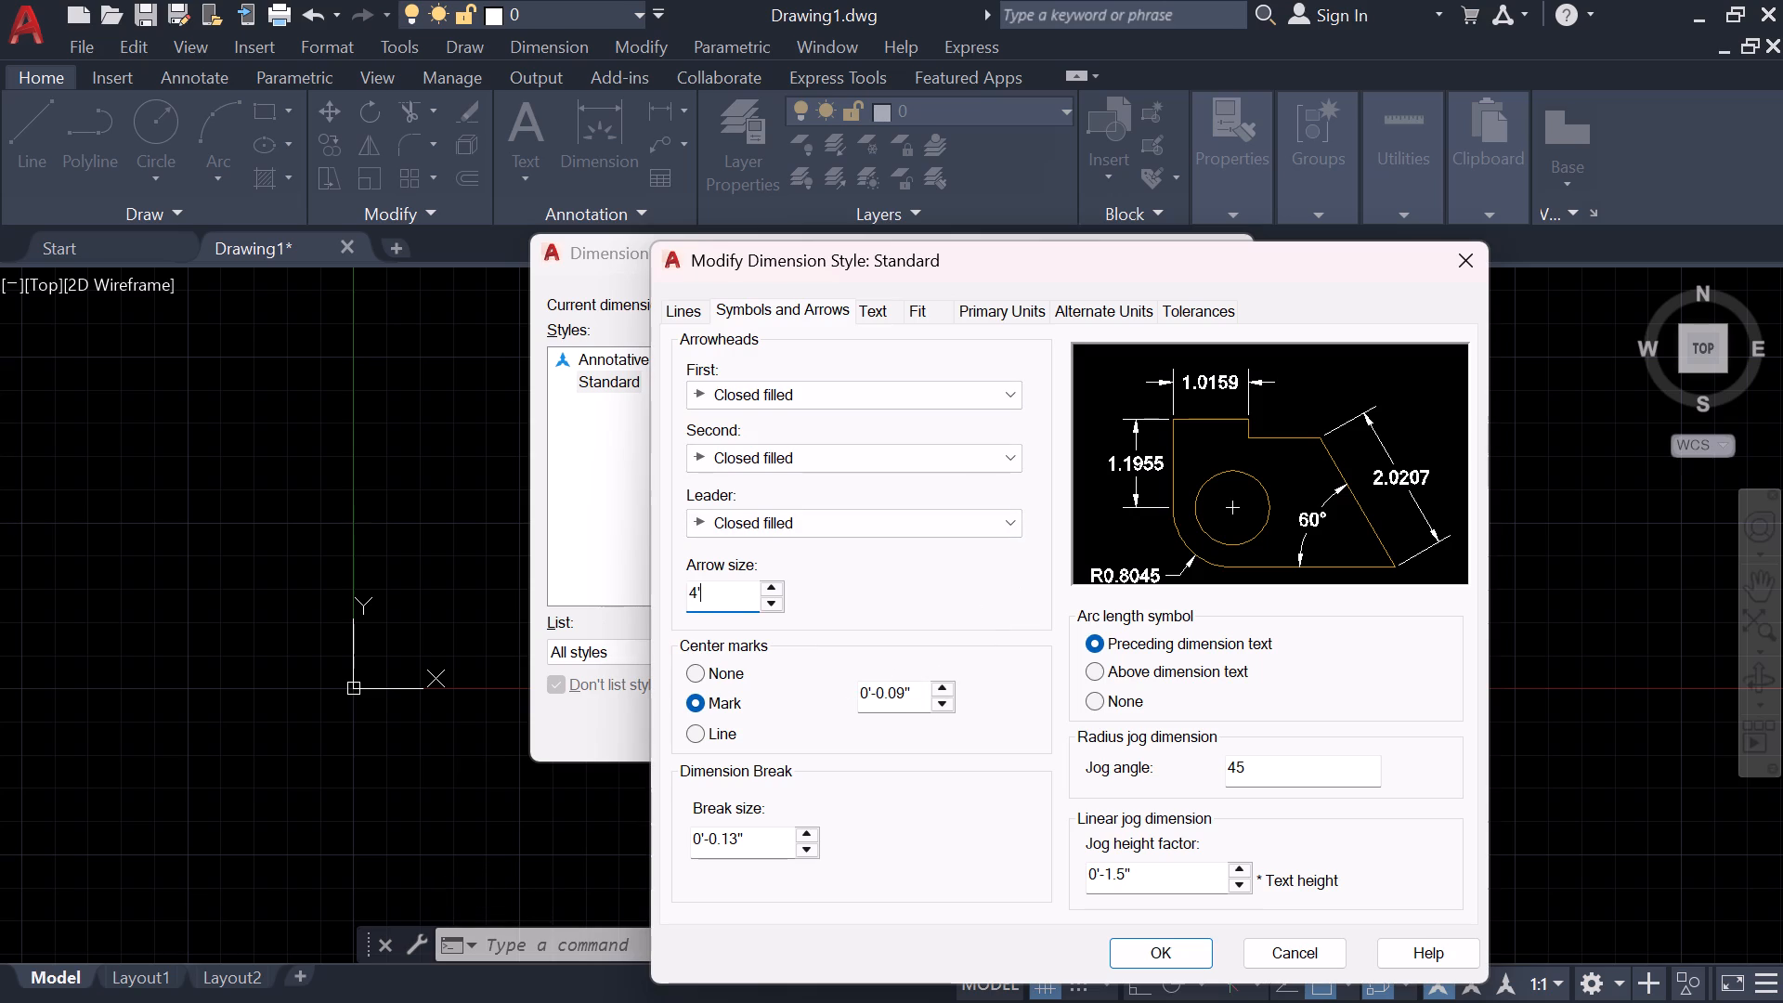
Set the Standard dimension style's text height to 6'.
{"action": "left_click", "coordinate": [887, 306]}
{"action": "left_click_drag", "start_coordinate": [1009, 516], "coordinate": [891, 516]}
{"action": "key", "text": "BackSpace"}
{"action": "type", "text": "6'"}
Set the style's primary linear units to Engineering with 0'-0" precision and a round-off of 4'.
{"action": "left_click", "coordinate": [944, 310]}
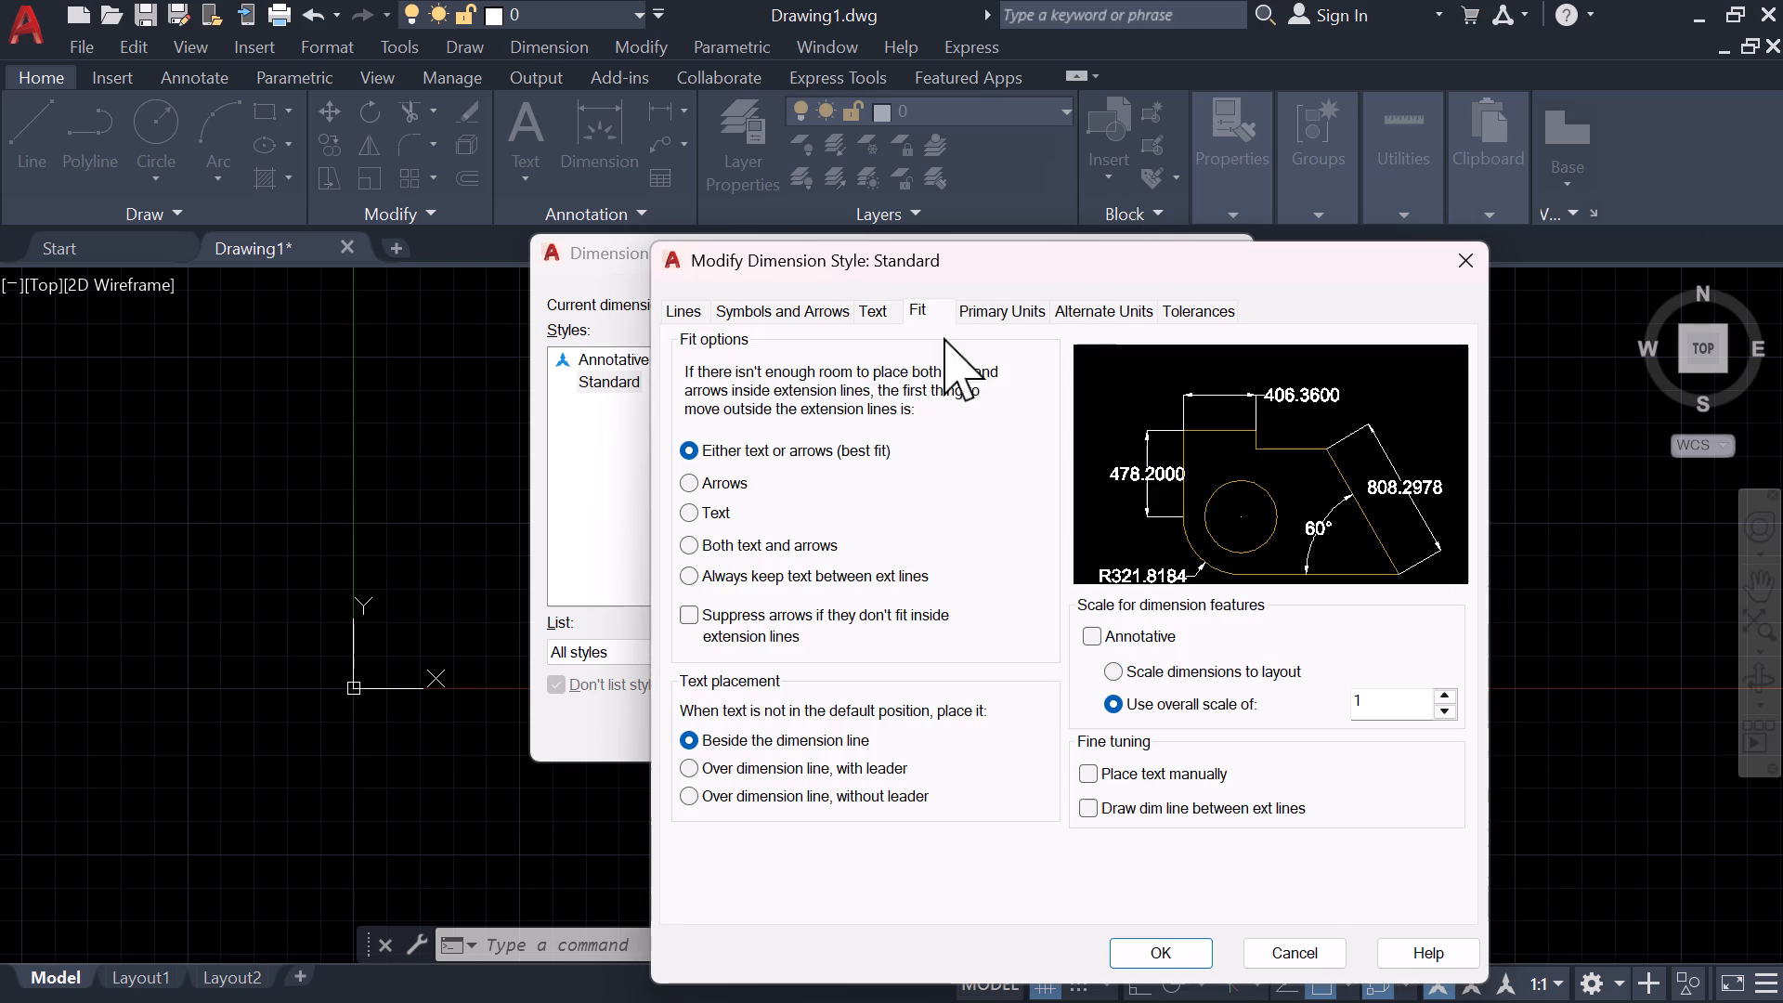
{"action": "left_click", "coordinate": [1018, 302]}
{"action": "left_click", "coordinate": [939, 356]}
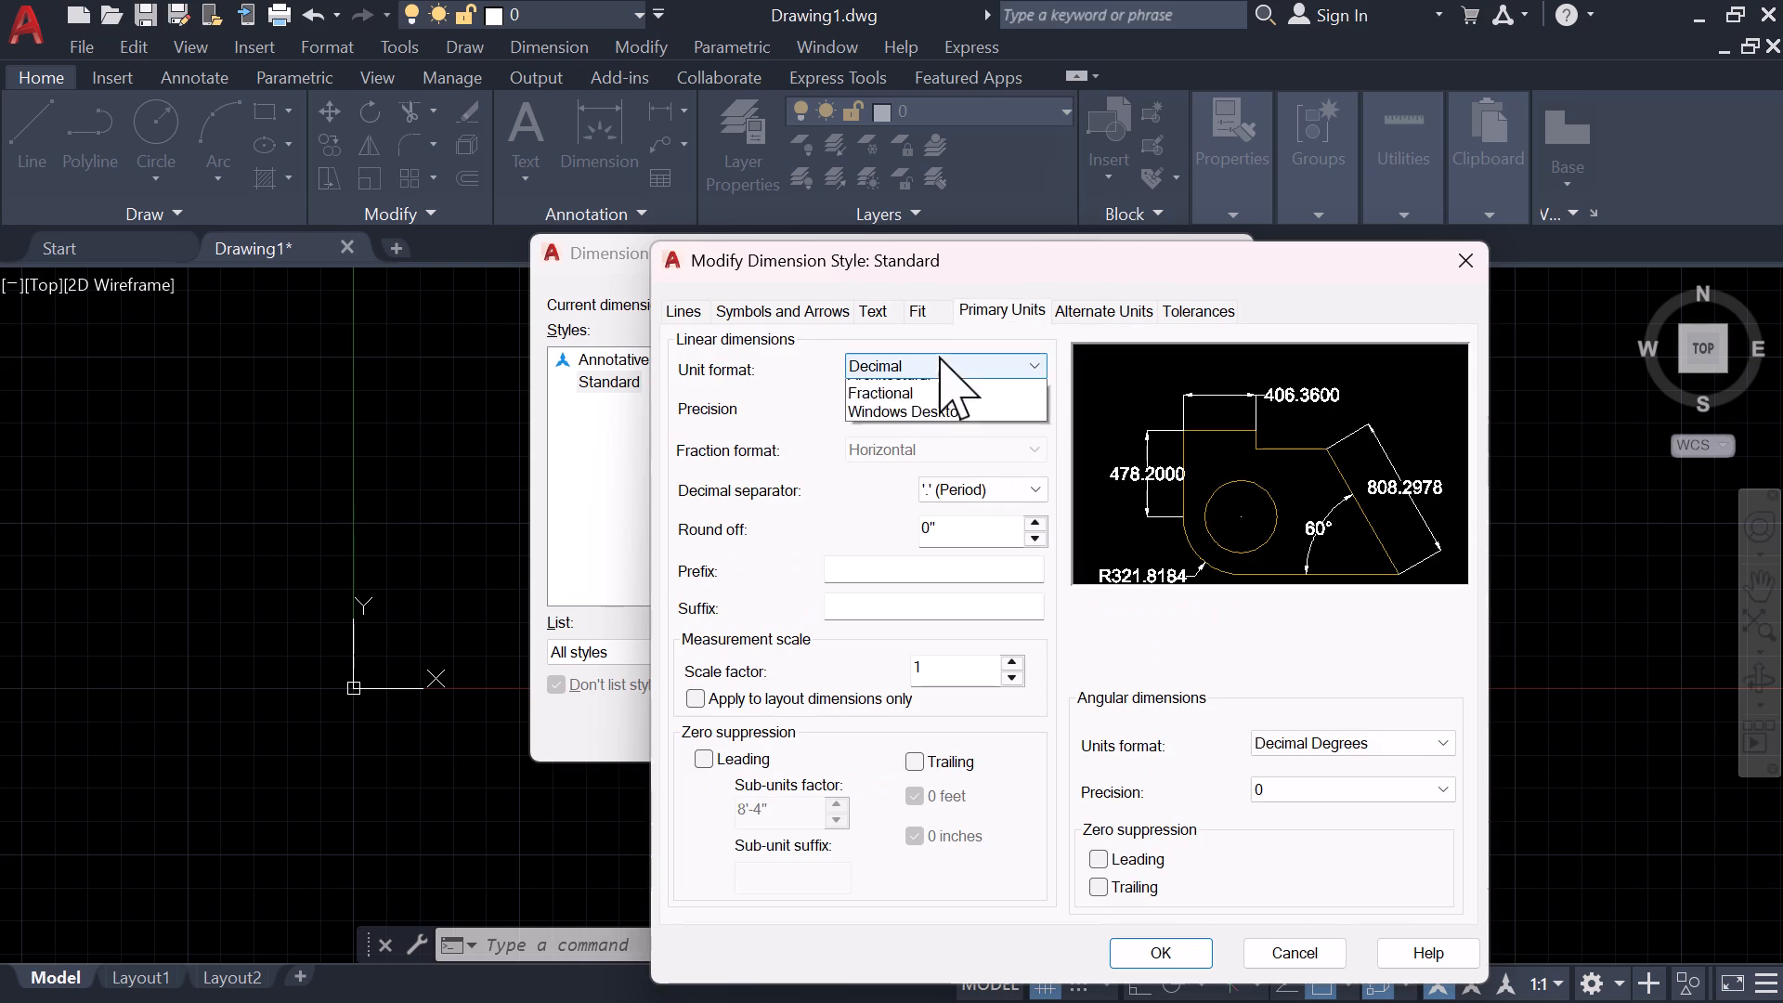
{"action": "left_click", "coordinate": [909, 418]}
{"action": "left_click", "coordinate": [904, 404]}
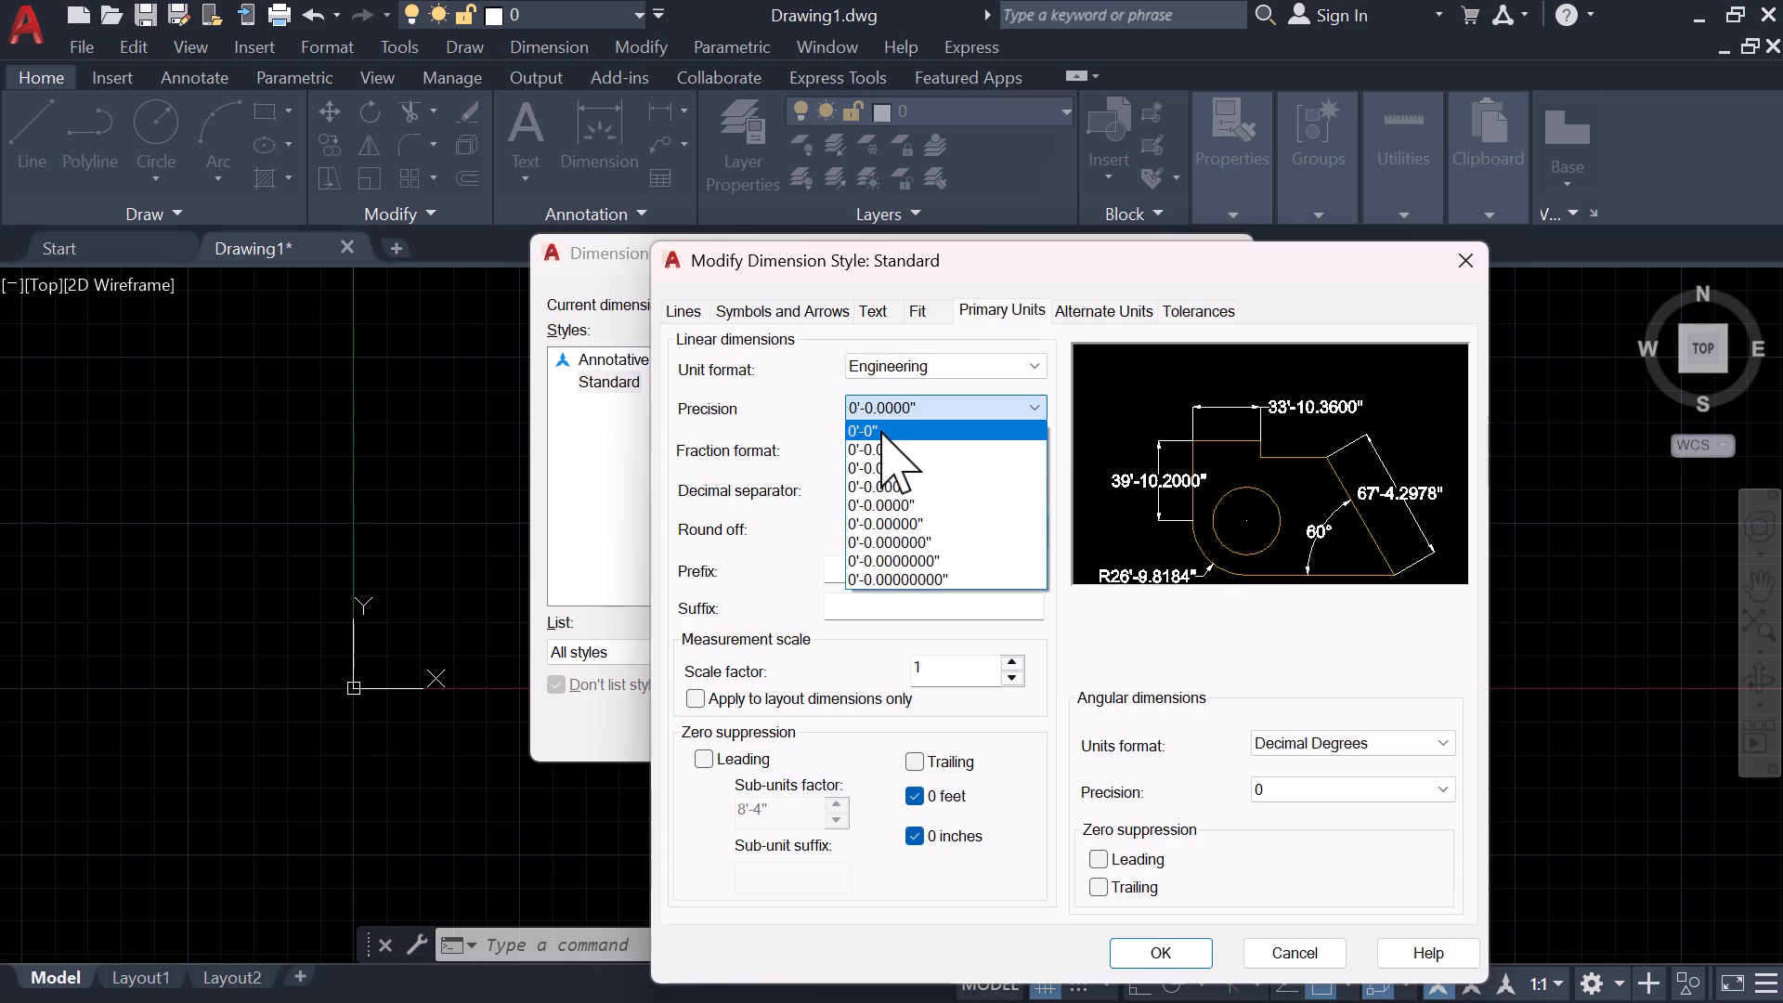
{"action": "left_click", "coordinate": [880, 430]}
{"action": "left_click_drag", "start_coordinate": [959, 528], "coordinate": [865, 535]}
{"action": "key", "text": "BackSpace"}
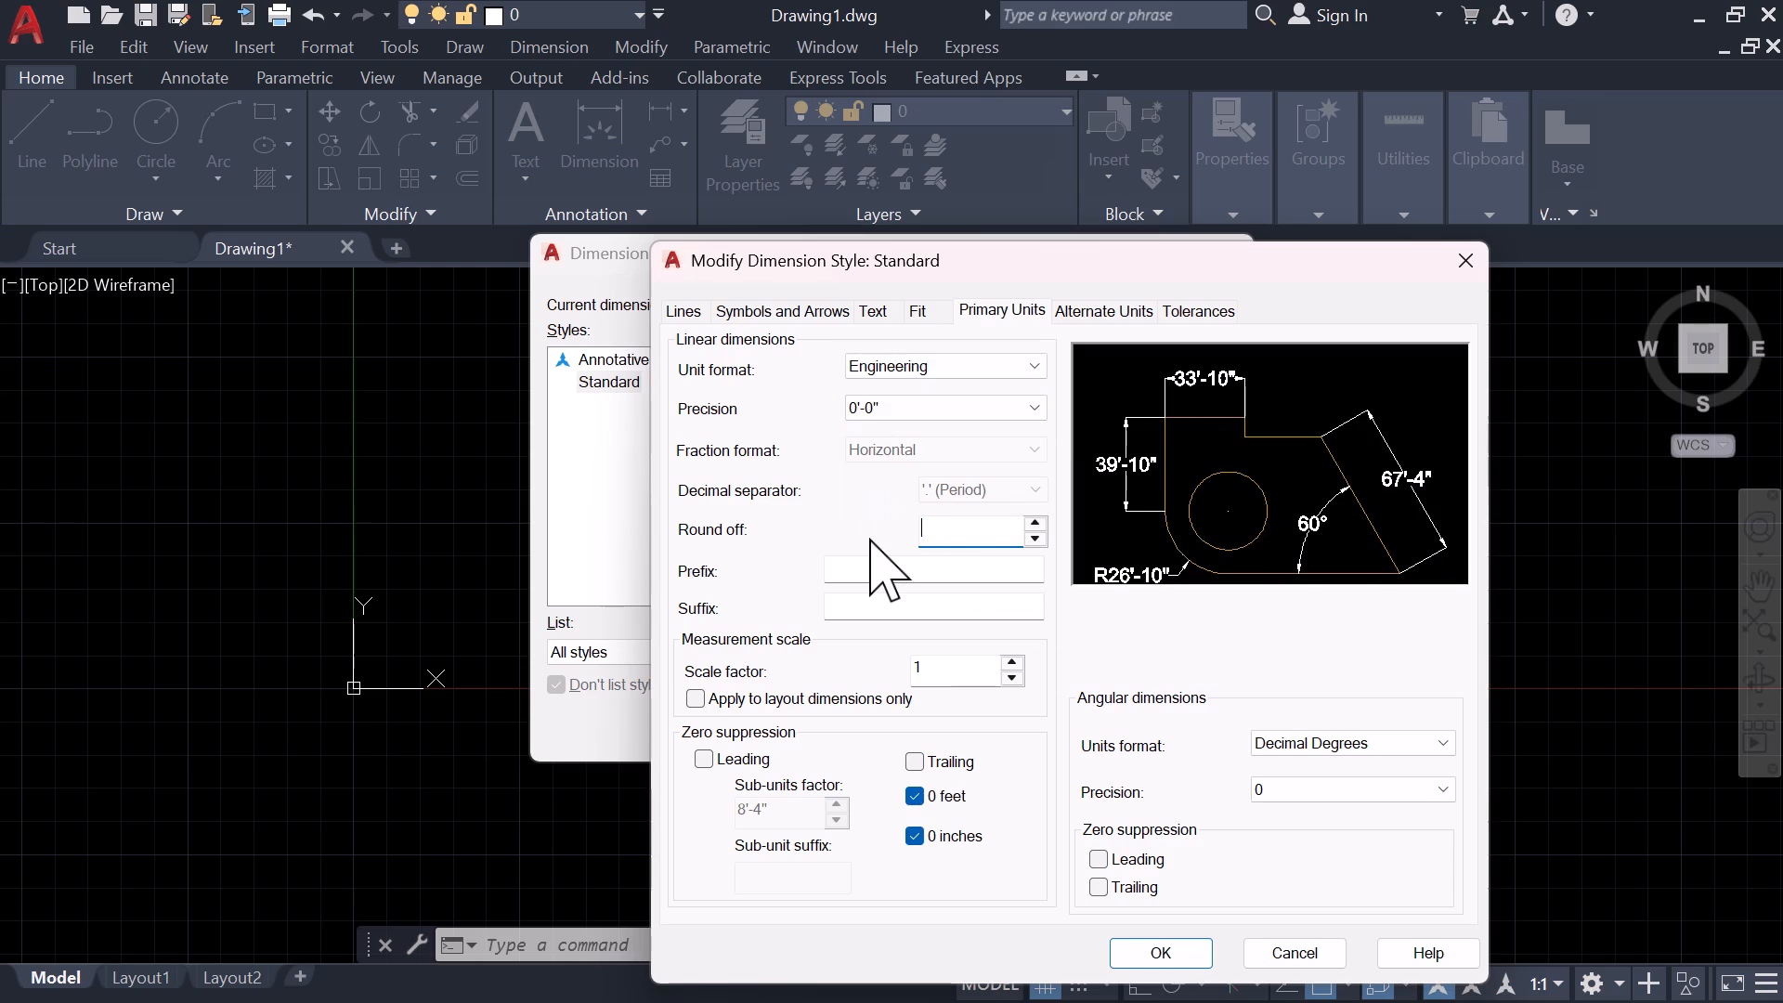
{"action": "key", "text": "4"}
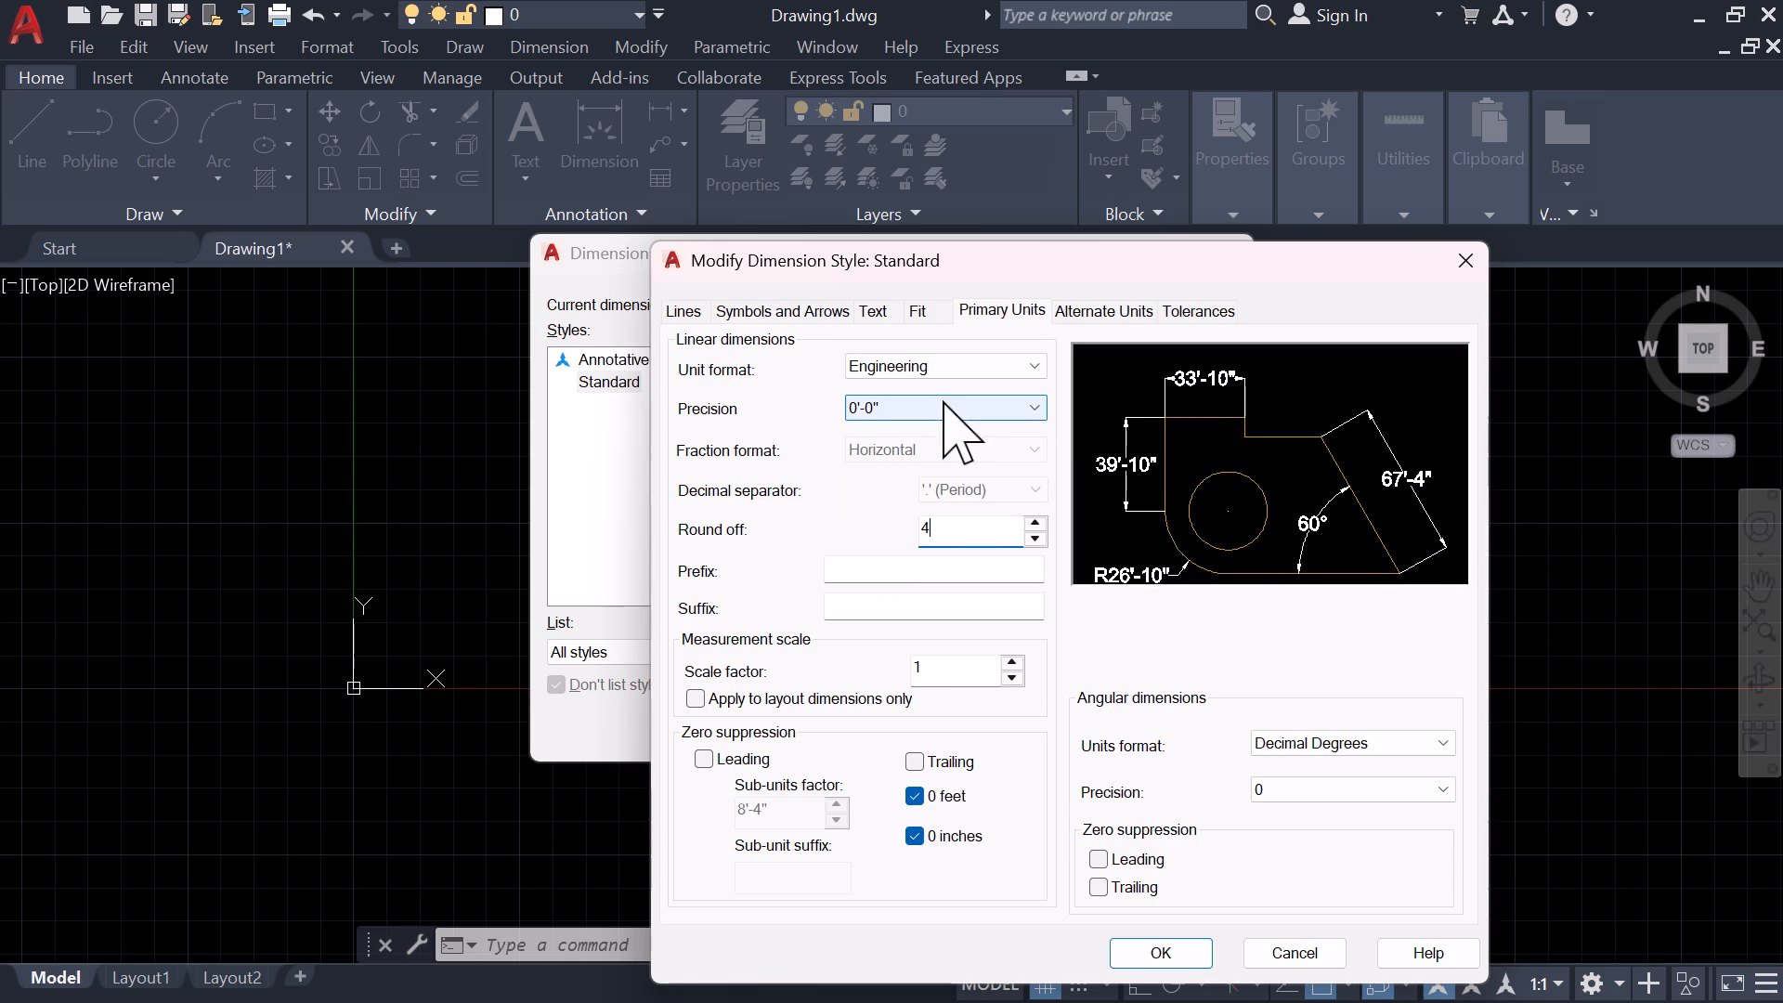
{"action": "key", "text": "apostrophe"}
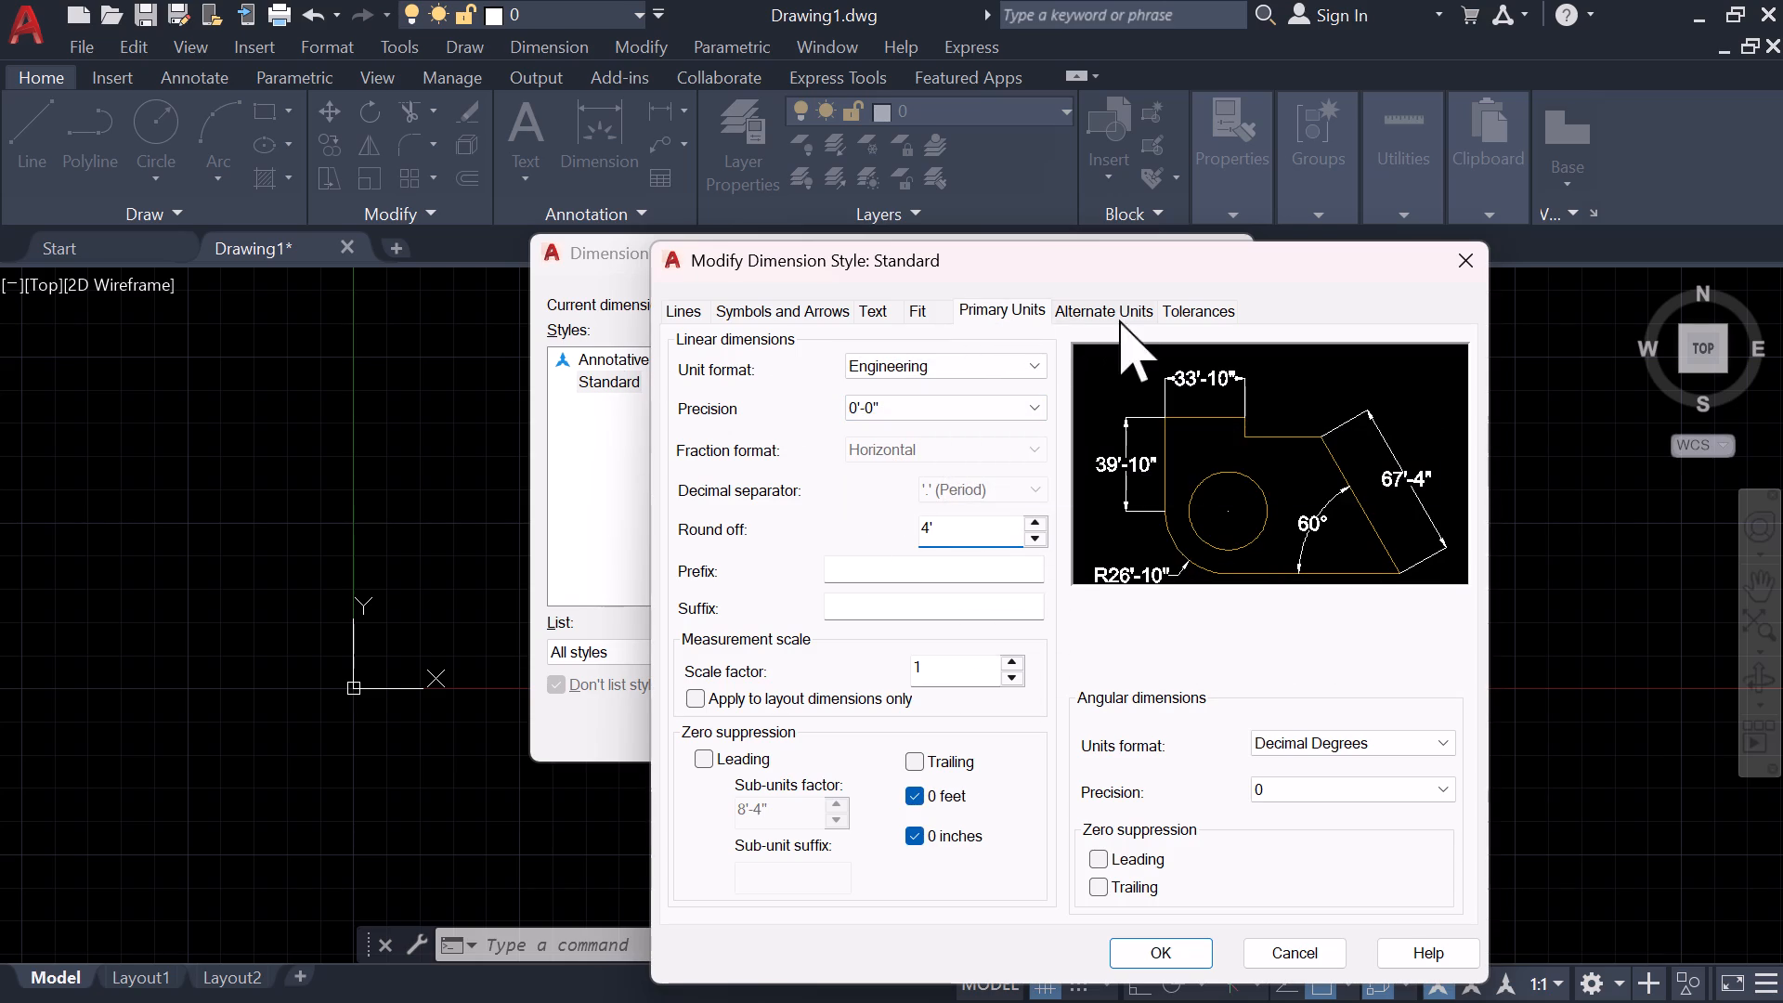
Set the dimension lines' baseline spacing to 4, then apply the style changes and close the Dimension Style Manager.
{"action": "left_click", "coordinate": [1080, 313]}
{"action": "left_click", "coordinate": [1203, 313]}
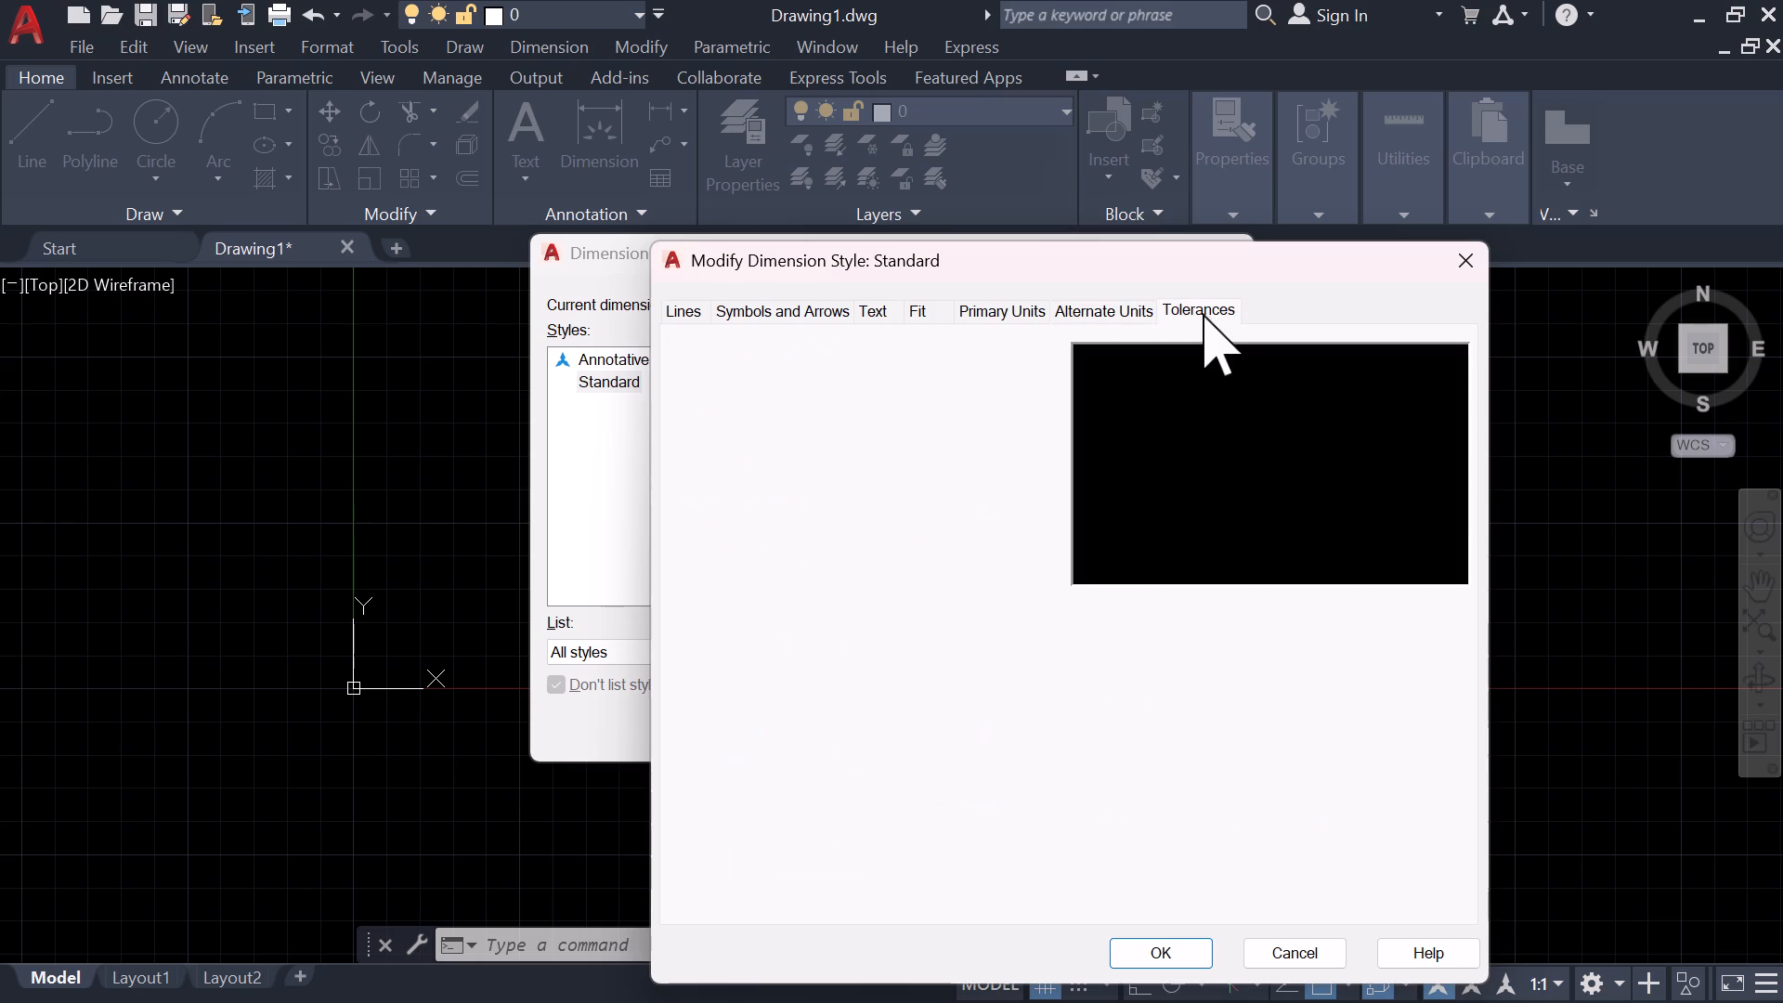
{"action": "left_click", "coordinate": [683, 319]}
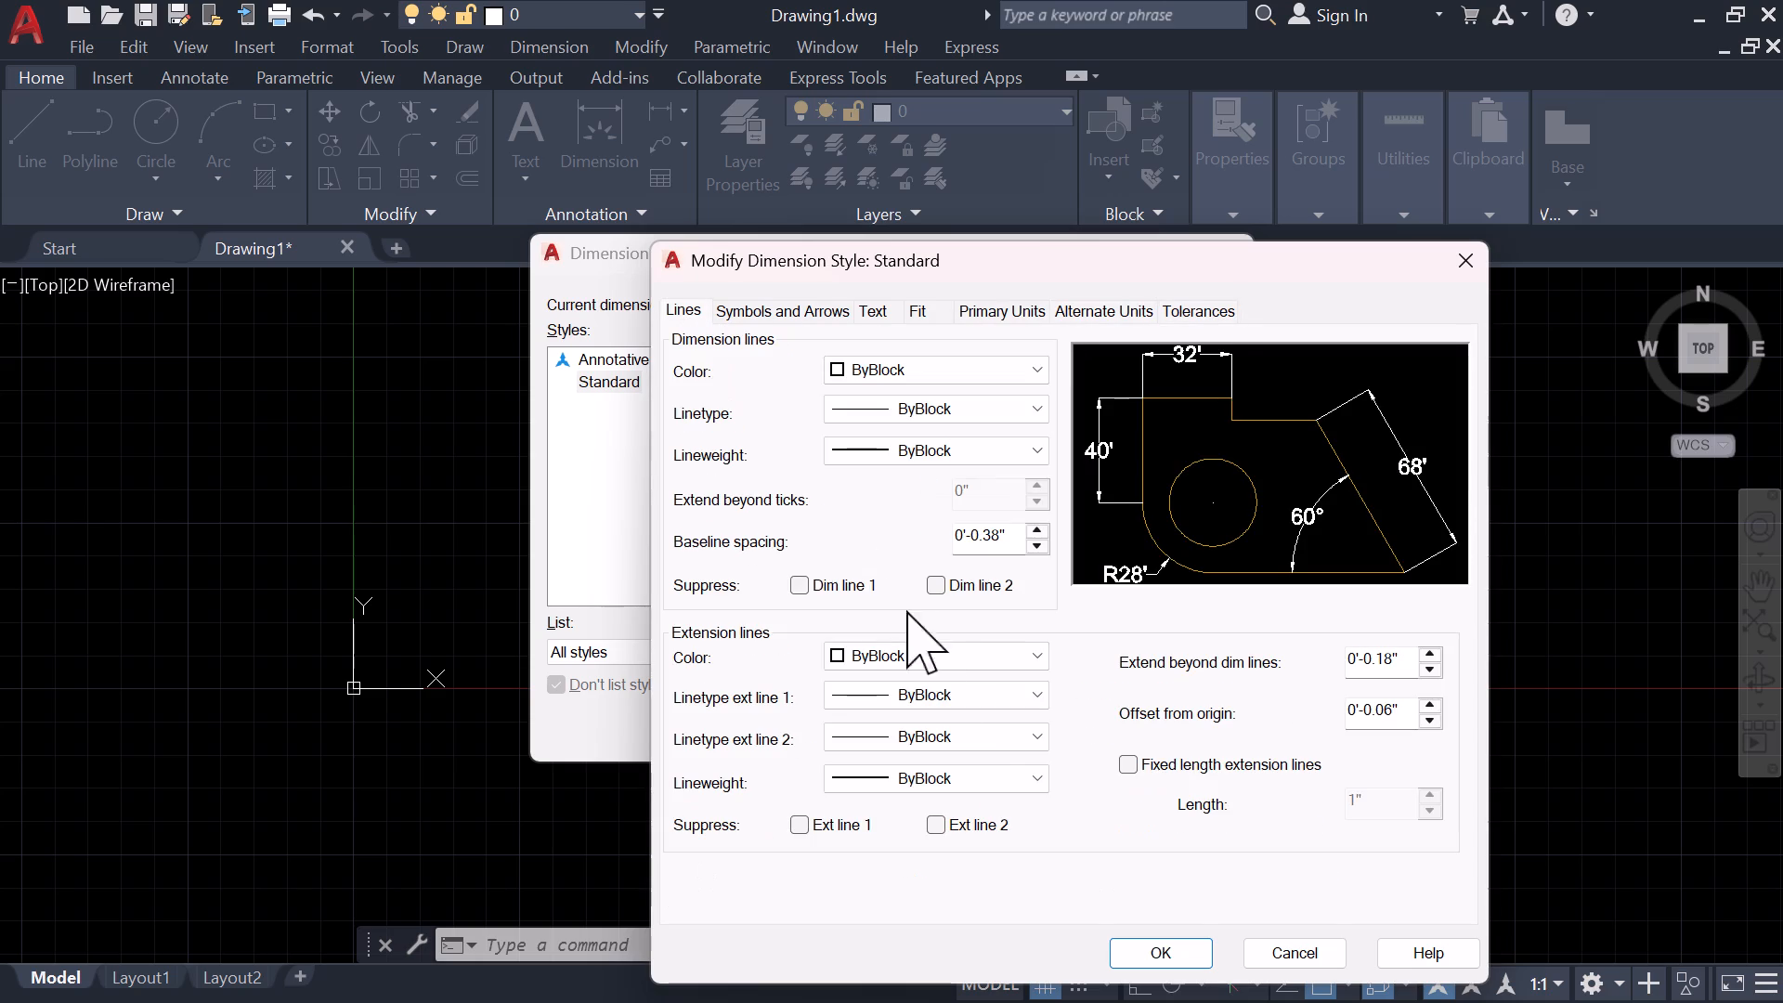
{"action": "left_click_drag", "start_coordinate": [1013, 529], "coordinate": [921, 529]}
{"action": "key", "text": "BackSpace"}
{"action": "key", "text": "4"}
{"action": "left_click", "coordinate": [1135, 943]}
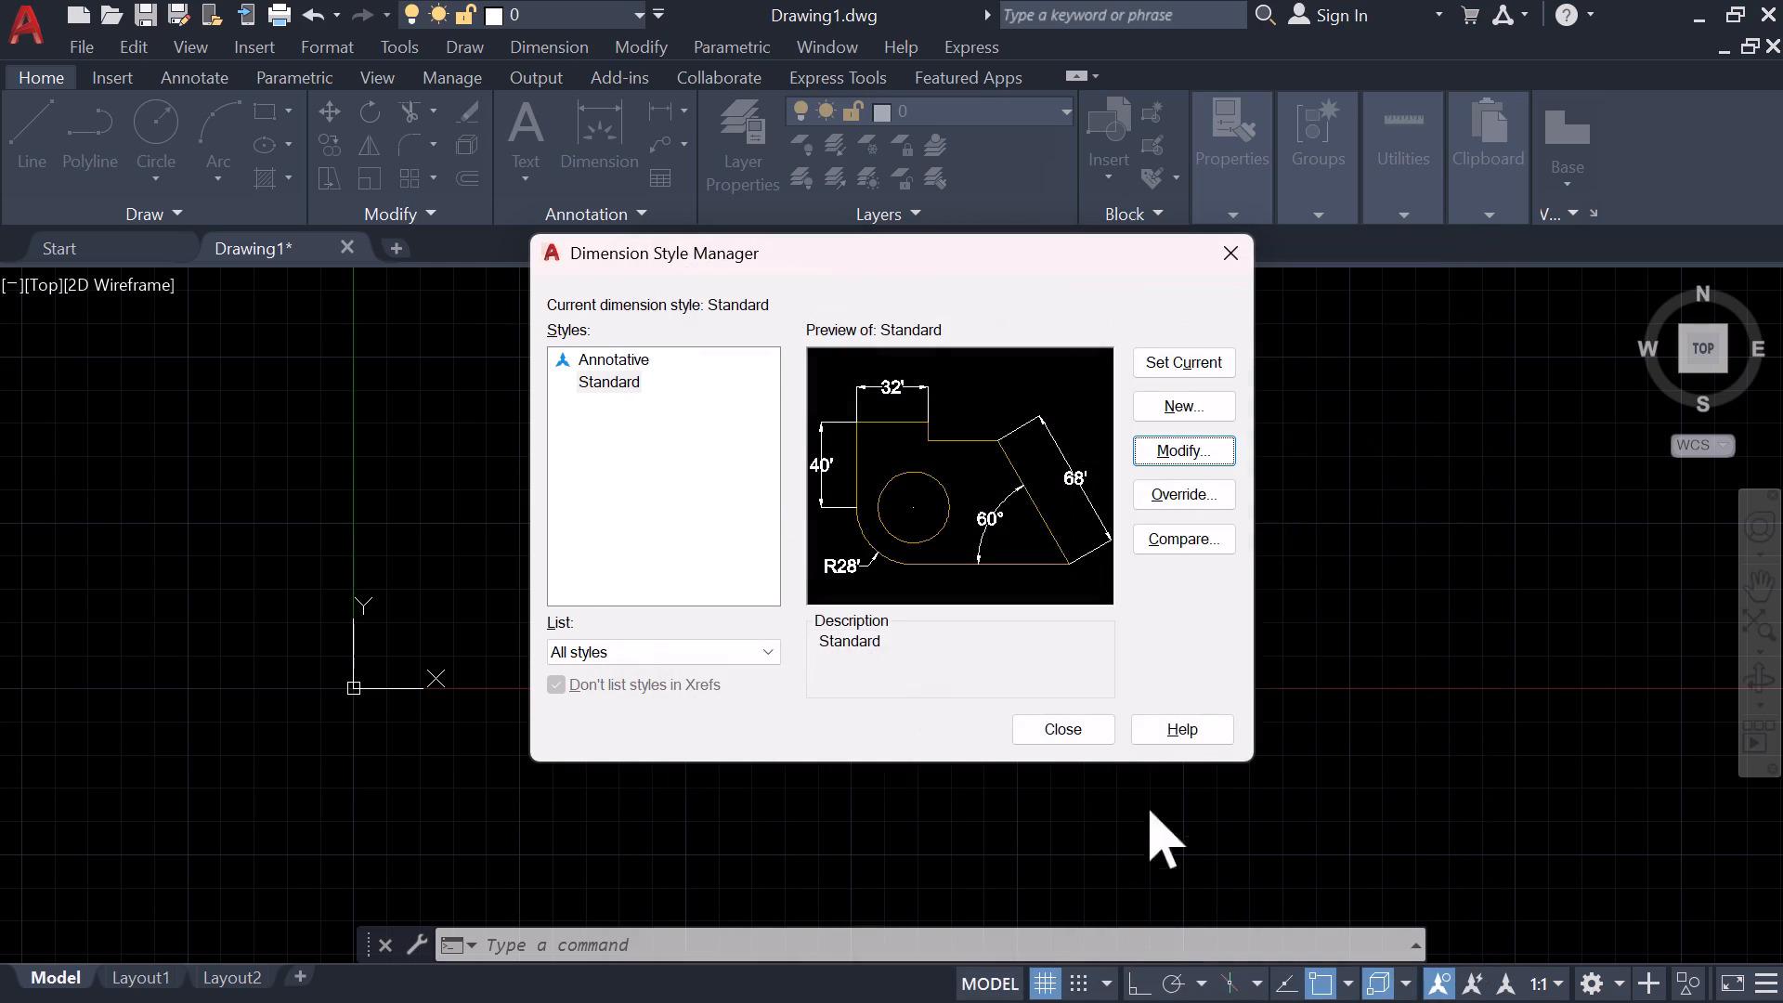
{"action": "left_click", "coordinate": [1054, 727]}
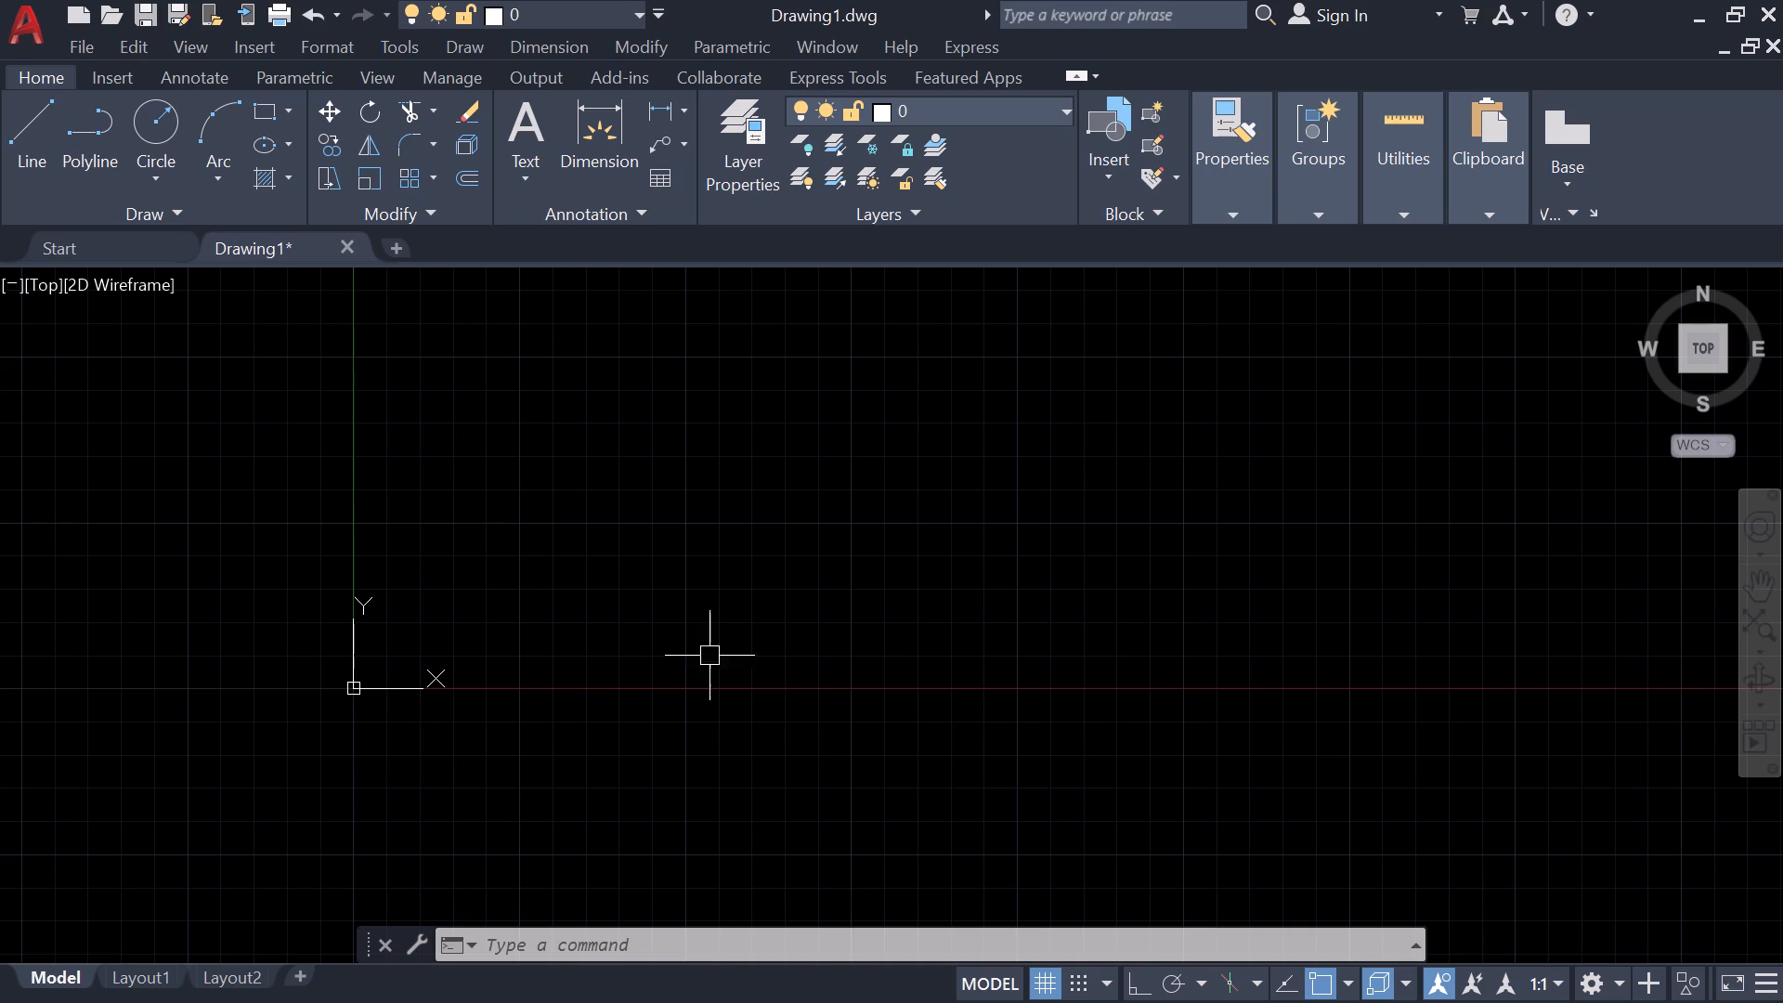
Start a rectangle with its first corner in empty space up and to the right of the origin, using the Dimensions option.
{"action": "scroll", "coordinate": [700, 651], "scroll_direction": "down", "scroll_amount": 1}
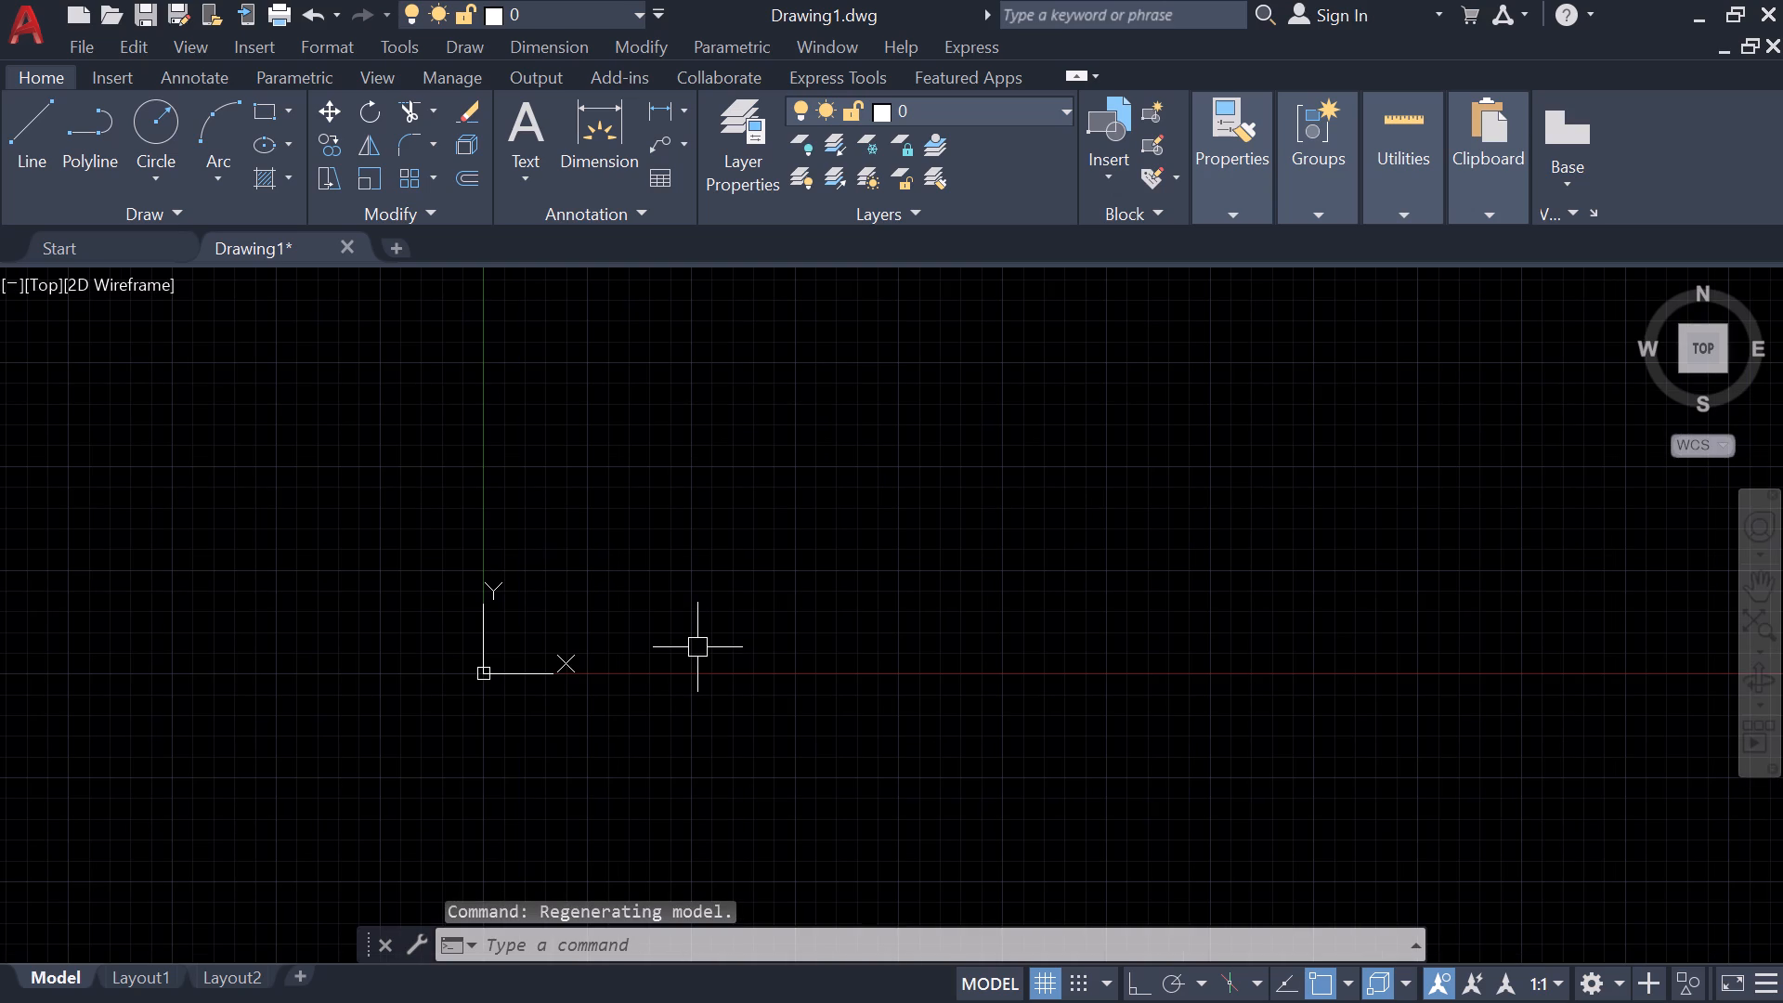
{"action": "middle_click_drag", "start_coordinate": [697, 647], "coordinate": [852, 549]}
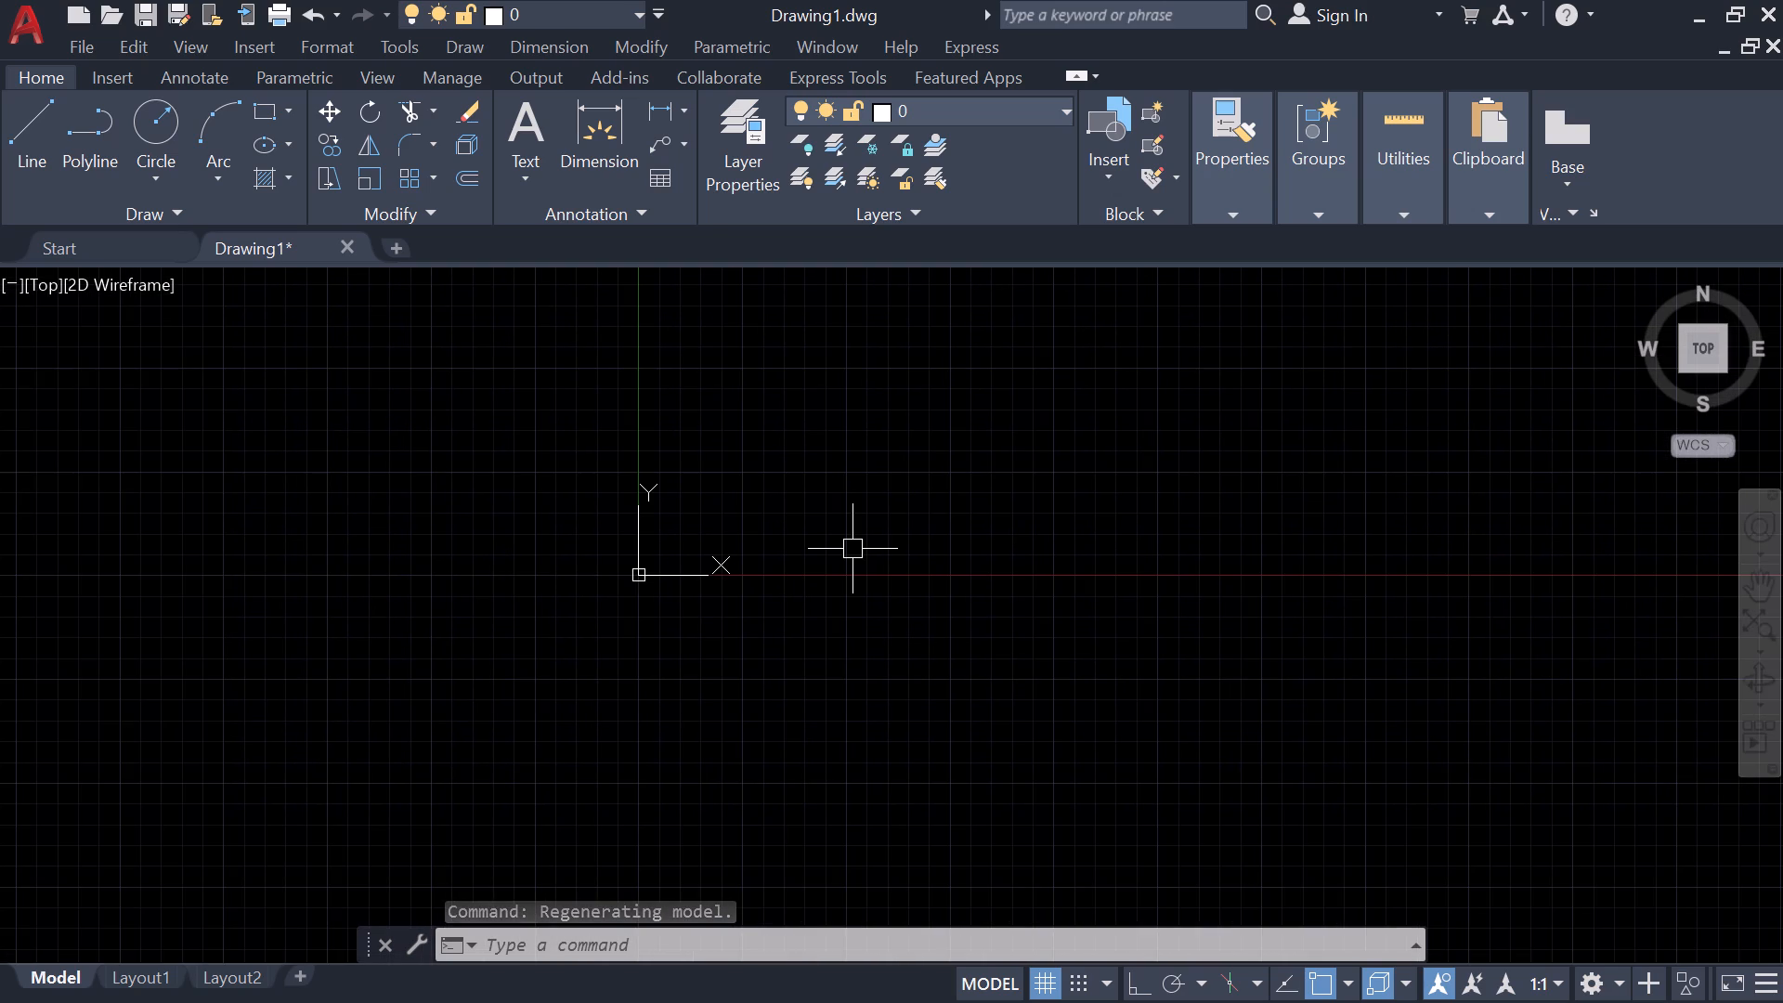
{"action": "type", "text": "rec"}
{"action": "key", "text": "space"}
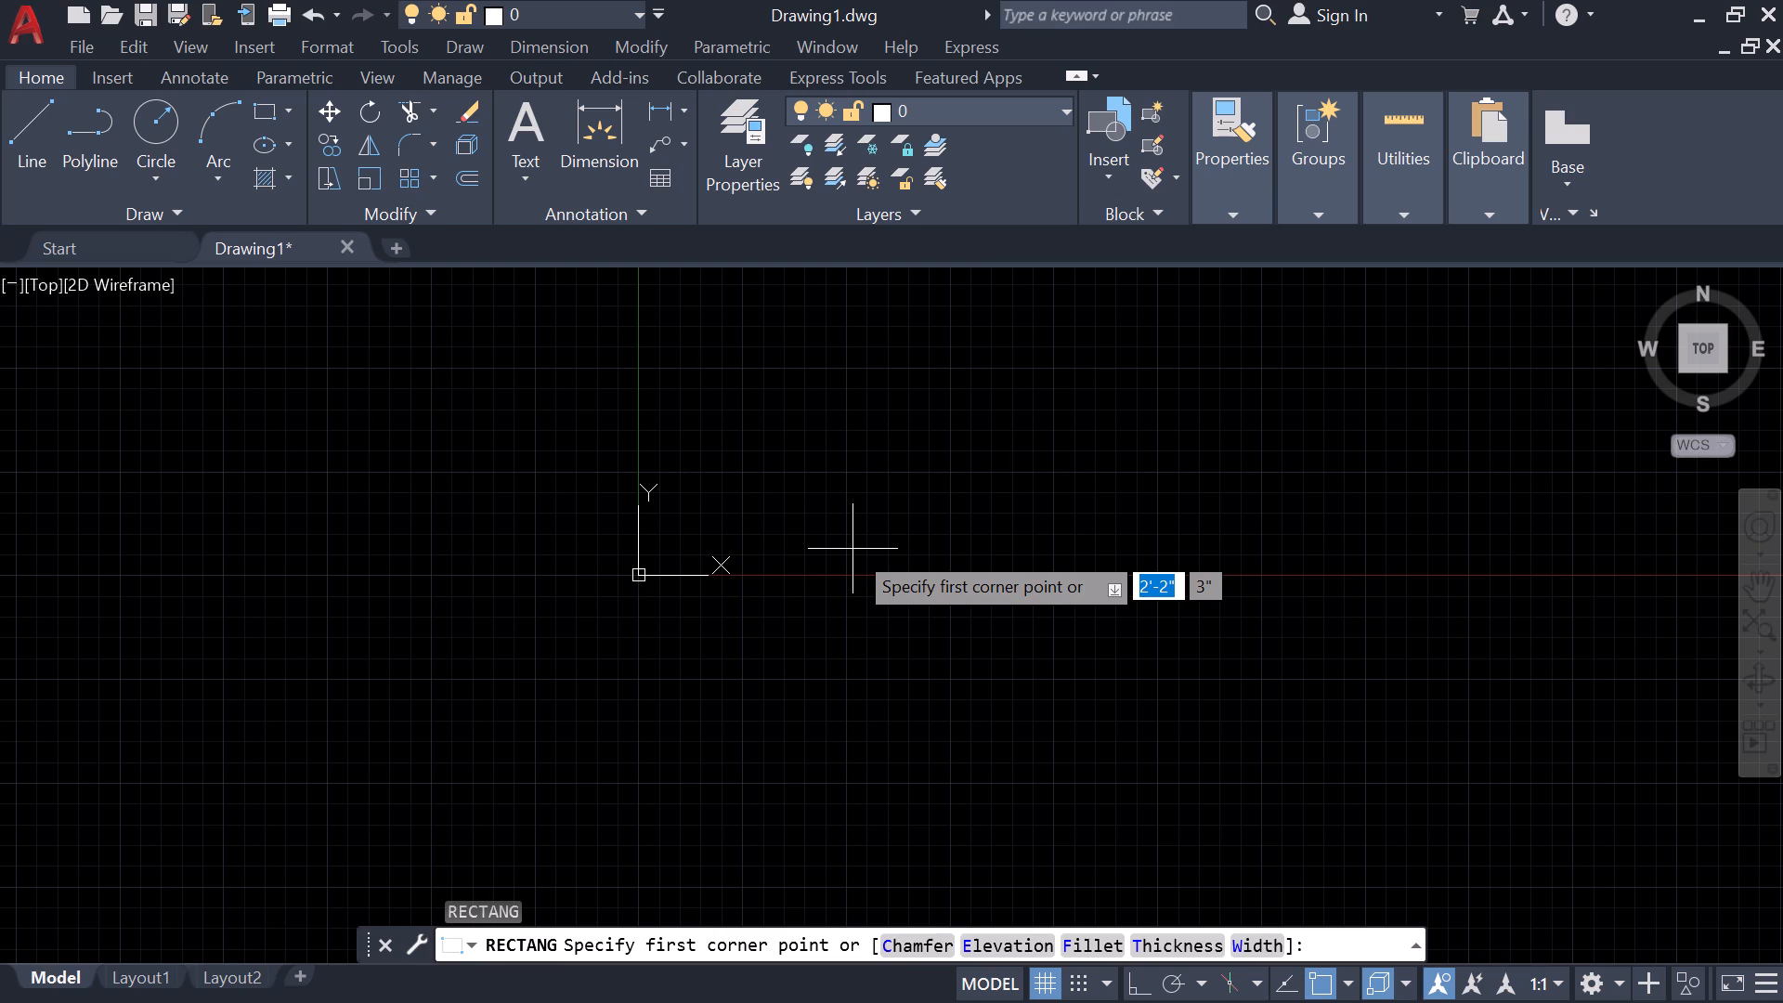
{"action": "left_click", "coordinate": [869, 374]}
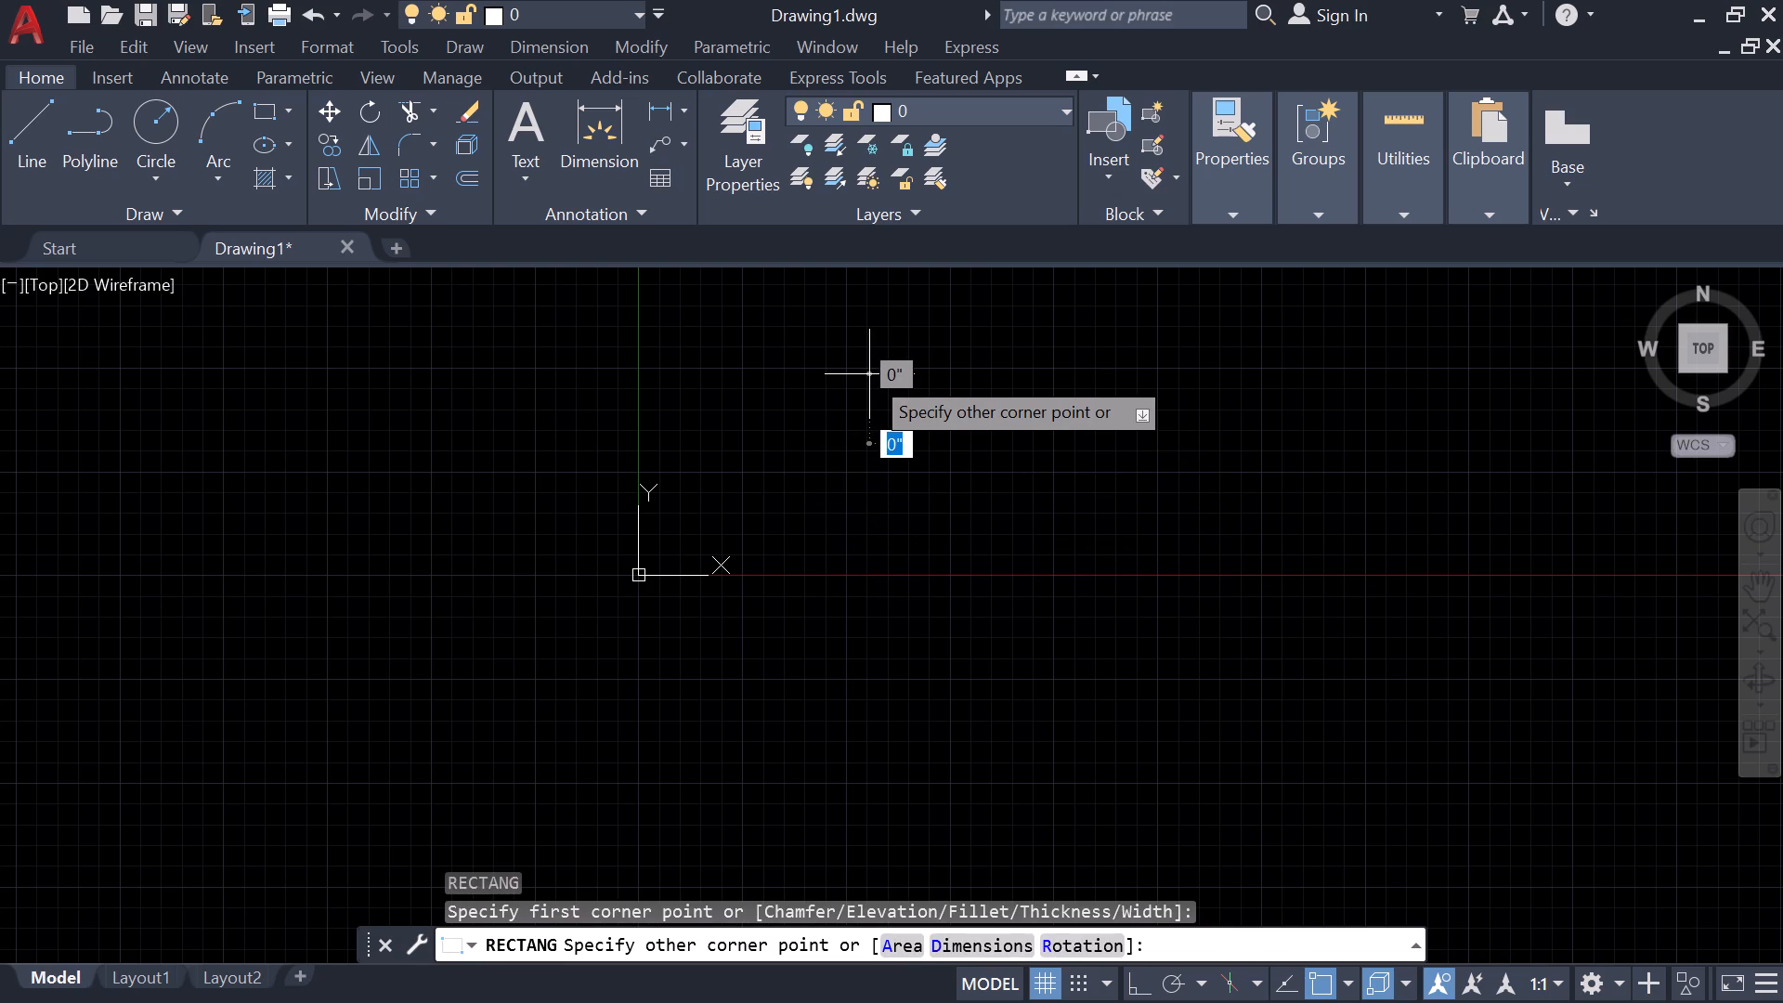
{"action": "type", "text": "d"}
{"action": "key", "text": "space"}
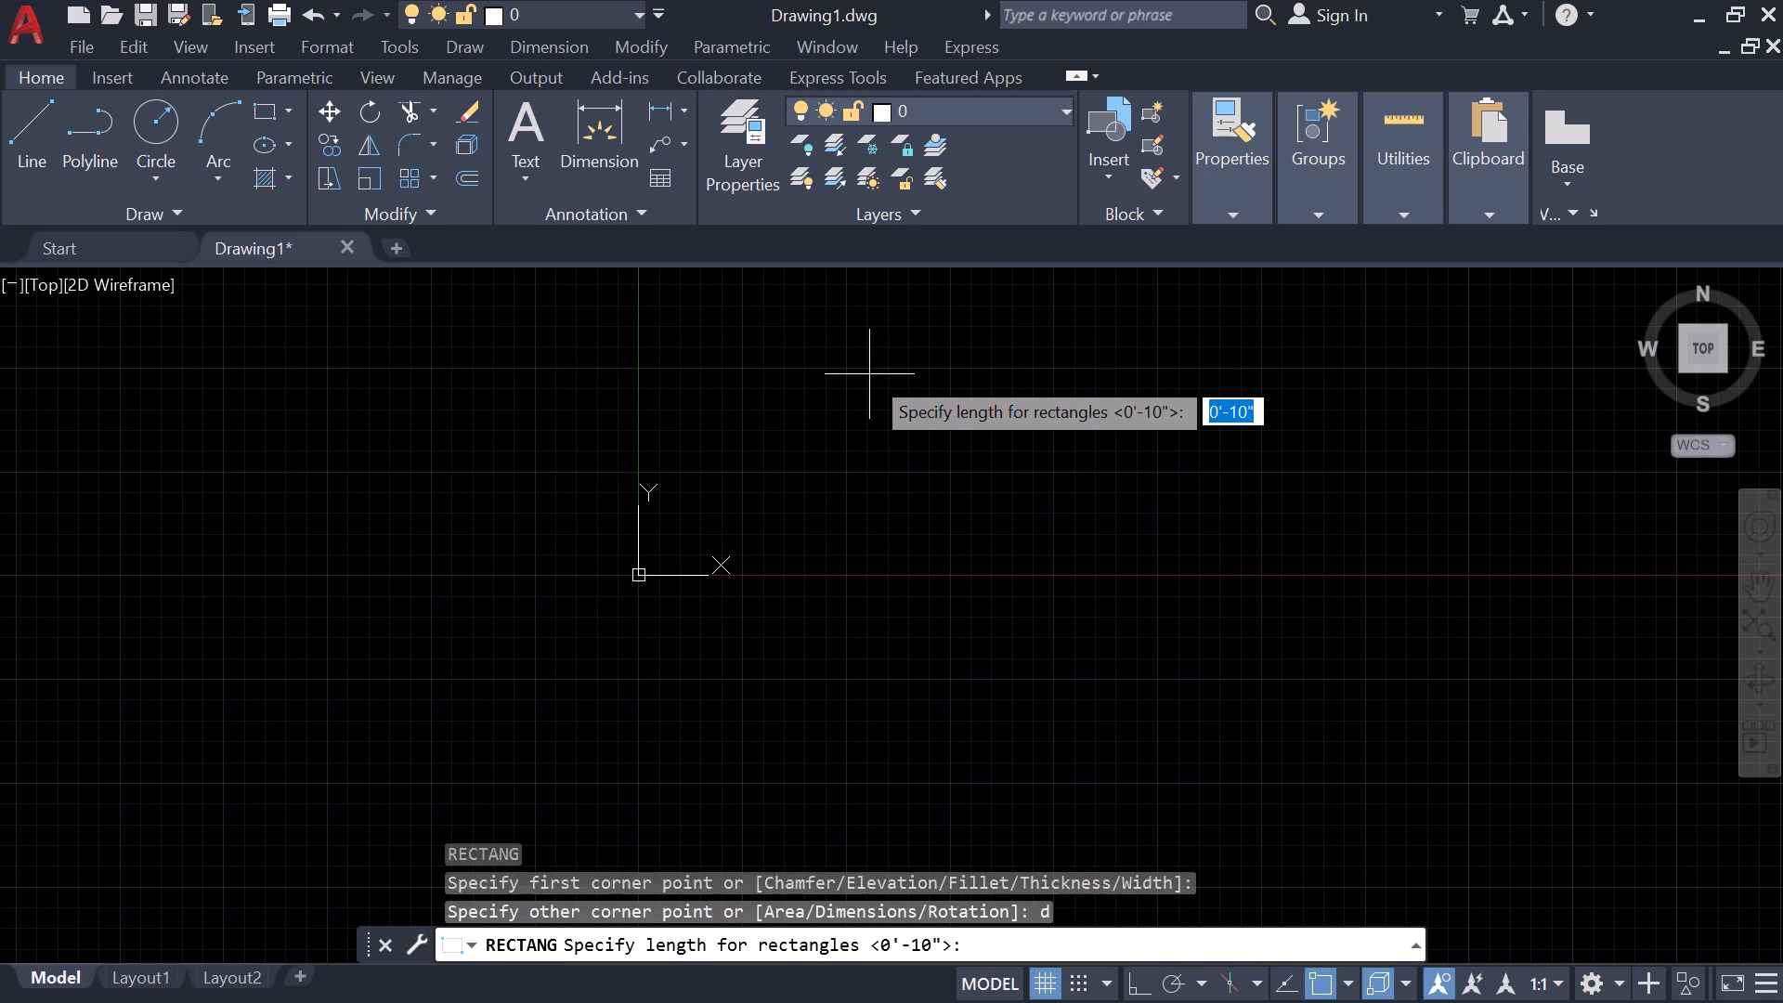
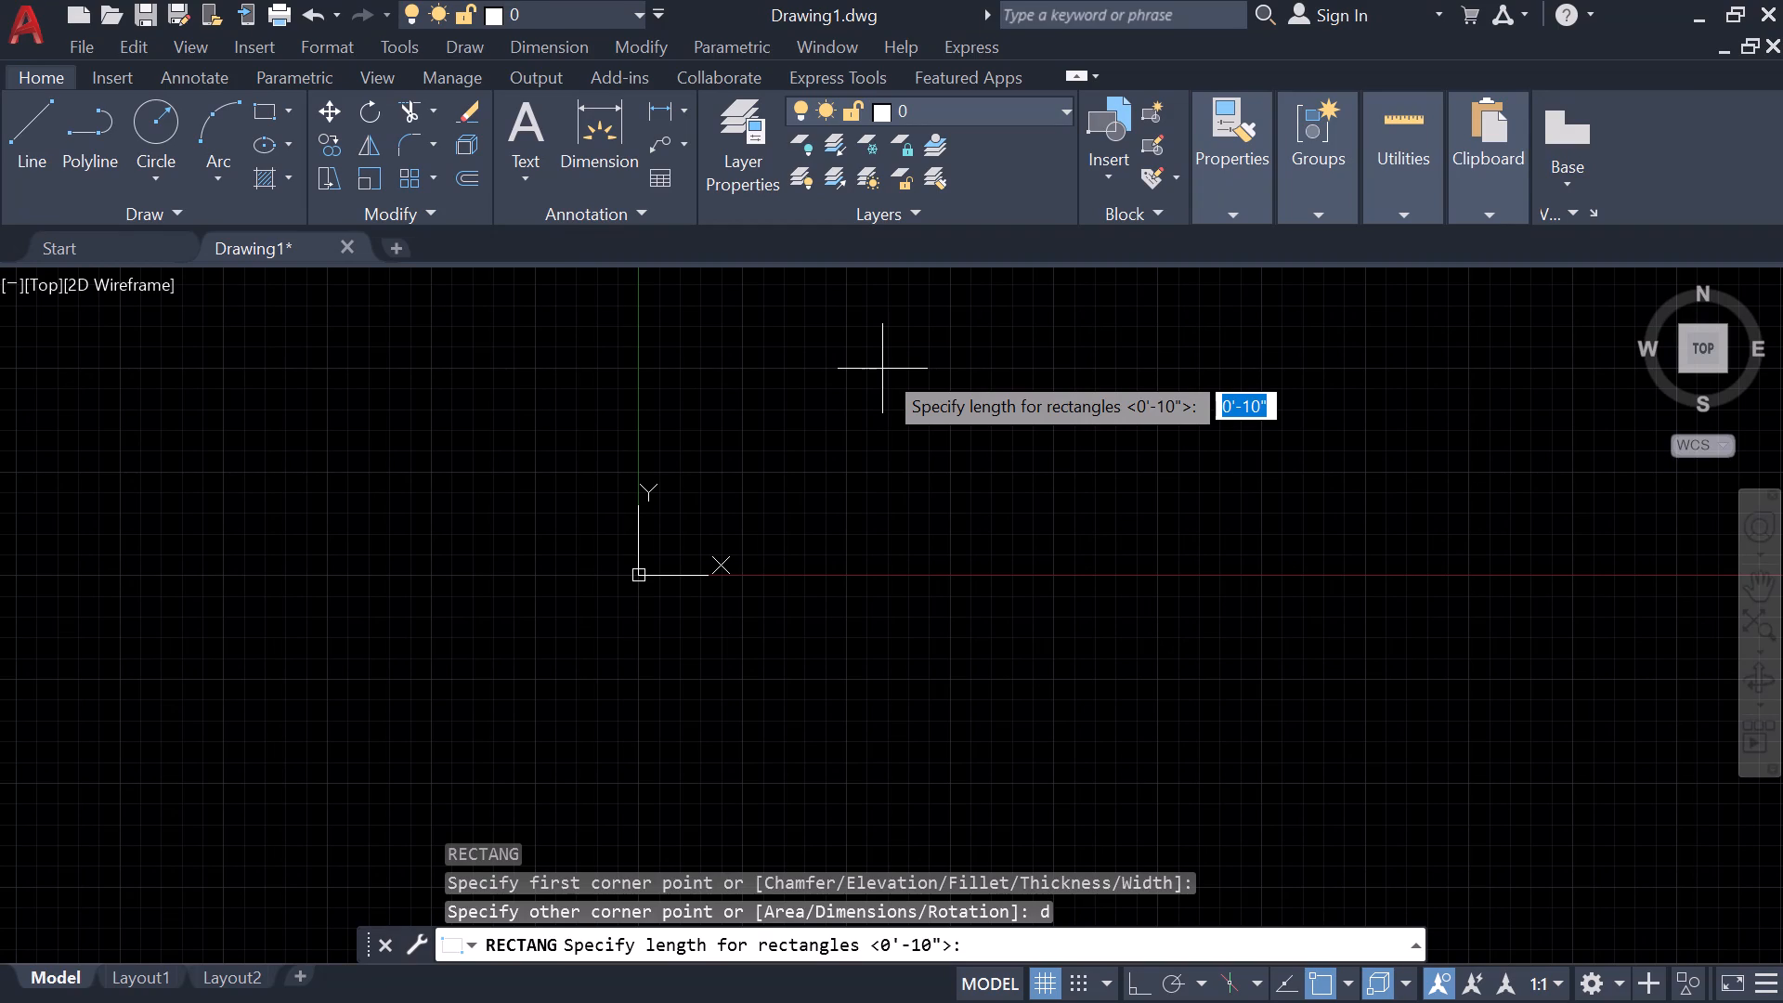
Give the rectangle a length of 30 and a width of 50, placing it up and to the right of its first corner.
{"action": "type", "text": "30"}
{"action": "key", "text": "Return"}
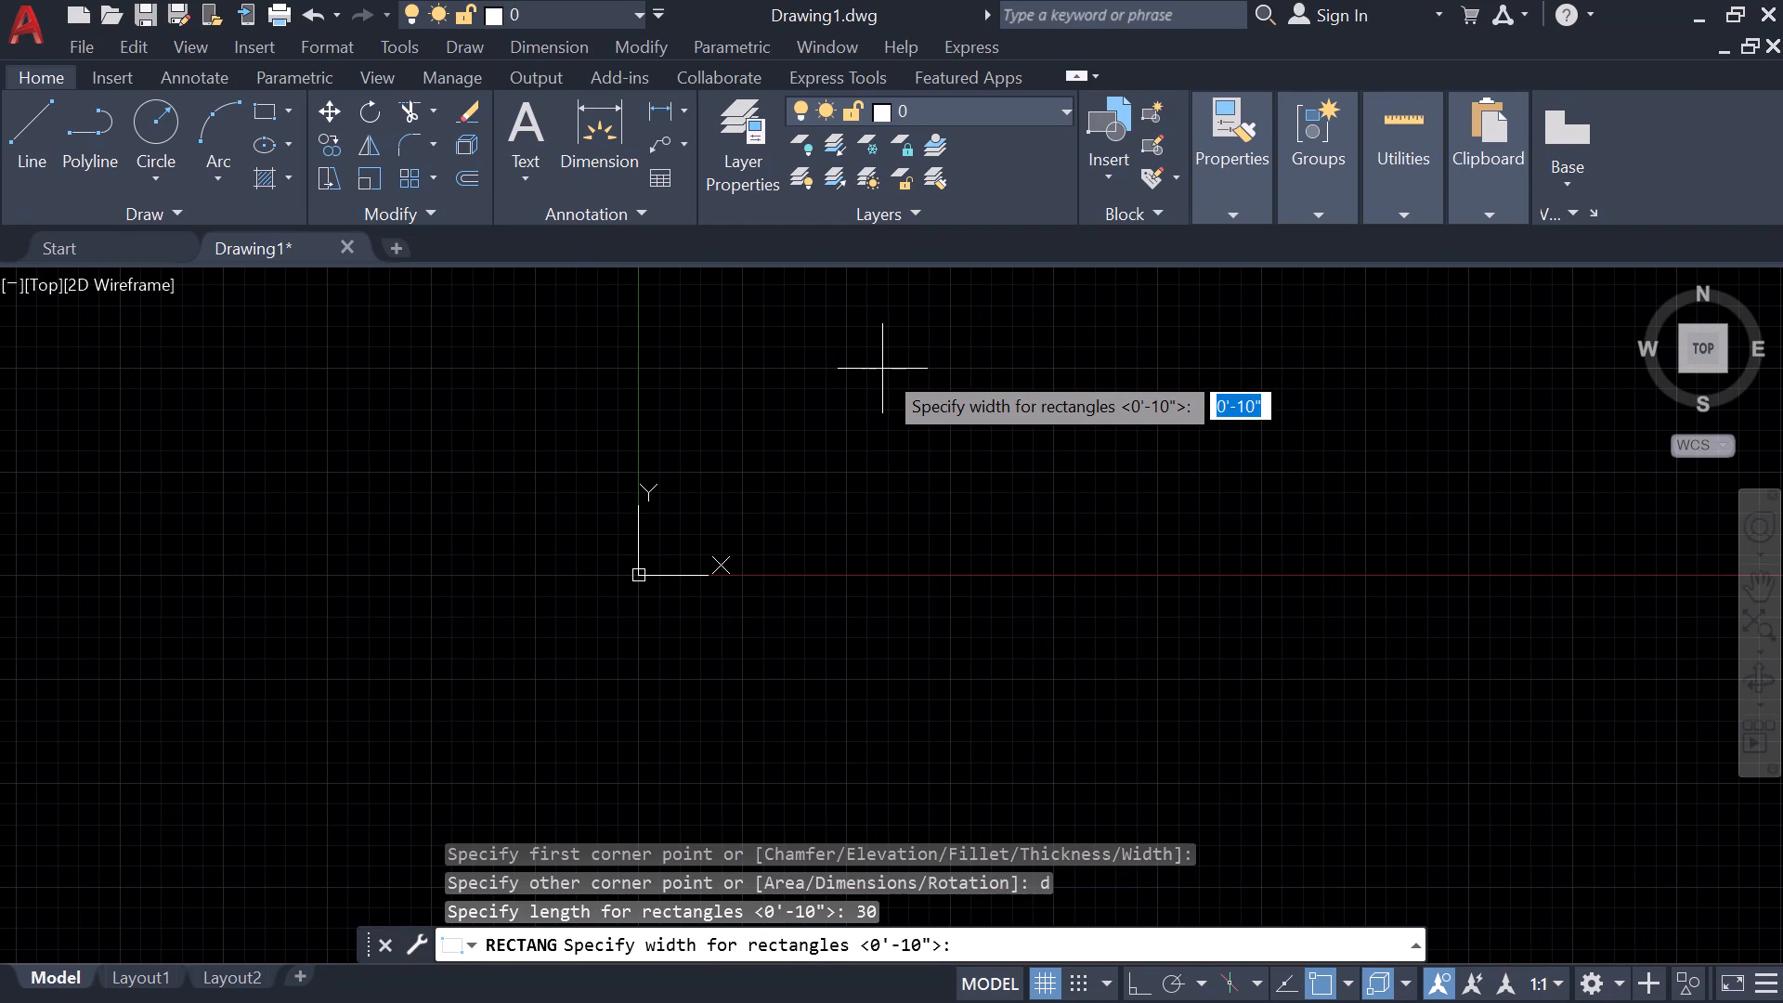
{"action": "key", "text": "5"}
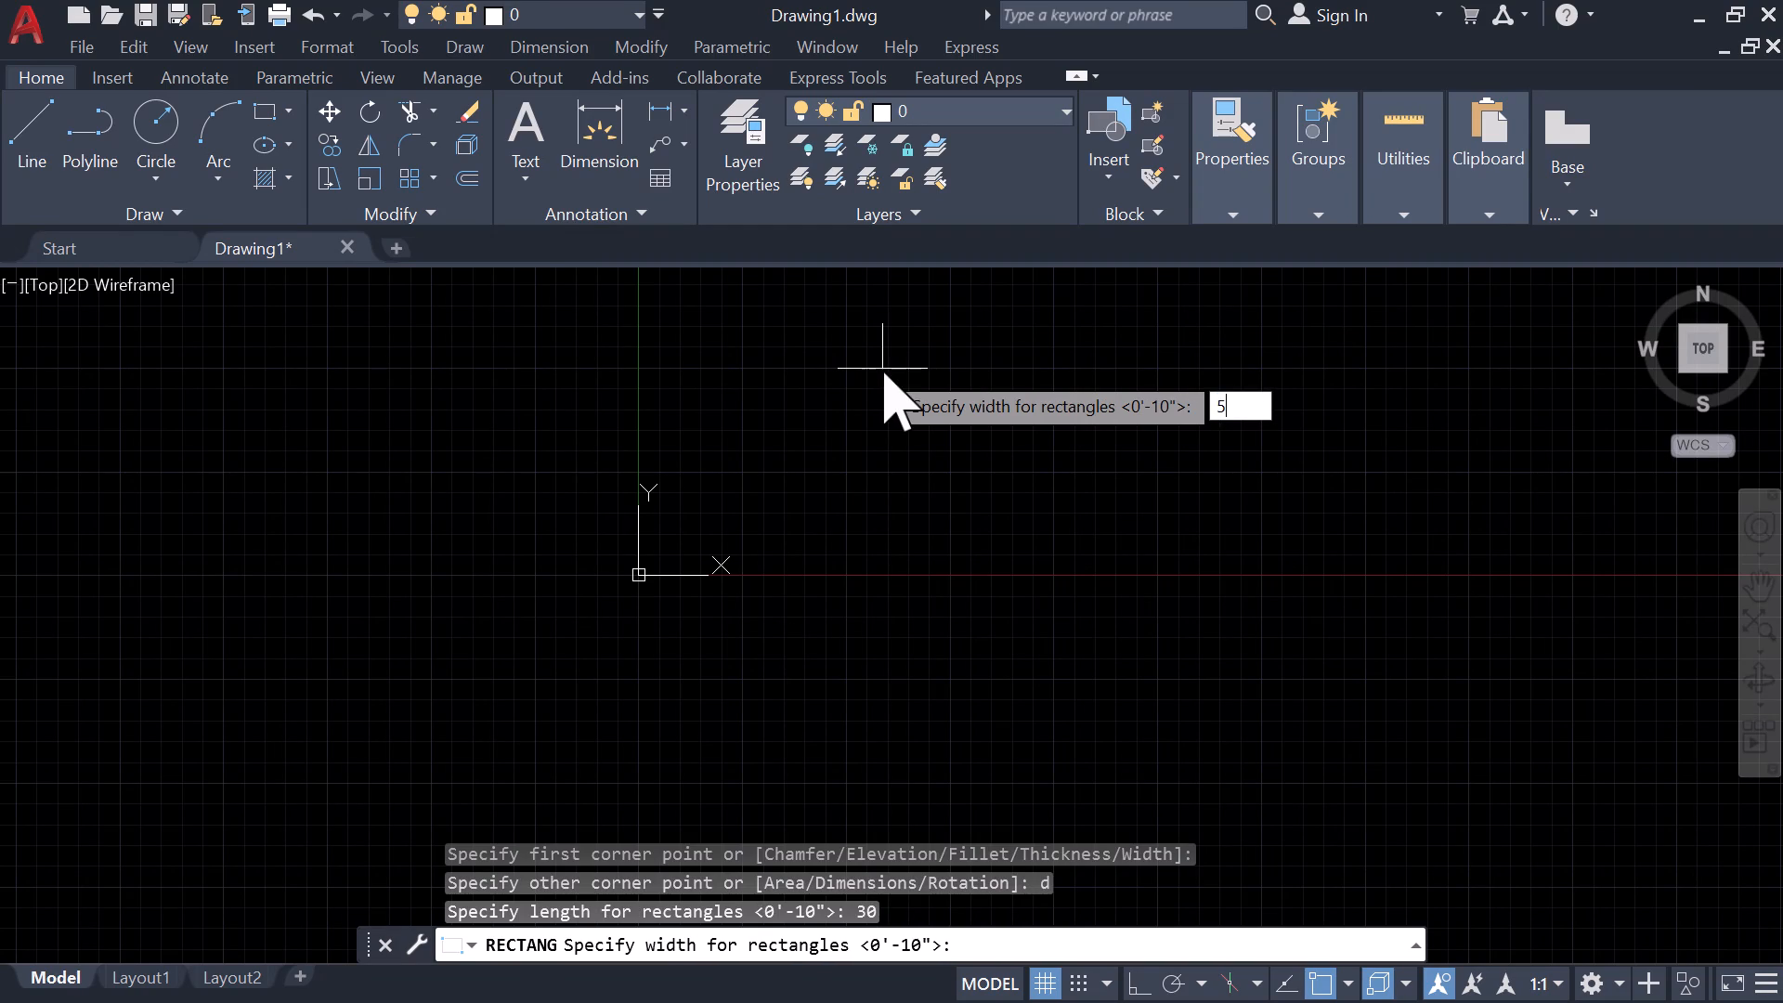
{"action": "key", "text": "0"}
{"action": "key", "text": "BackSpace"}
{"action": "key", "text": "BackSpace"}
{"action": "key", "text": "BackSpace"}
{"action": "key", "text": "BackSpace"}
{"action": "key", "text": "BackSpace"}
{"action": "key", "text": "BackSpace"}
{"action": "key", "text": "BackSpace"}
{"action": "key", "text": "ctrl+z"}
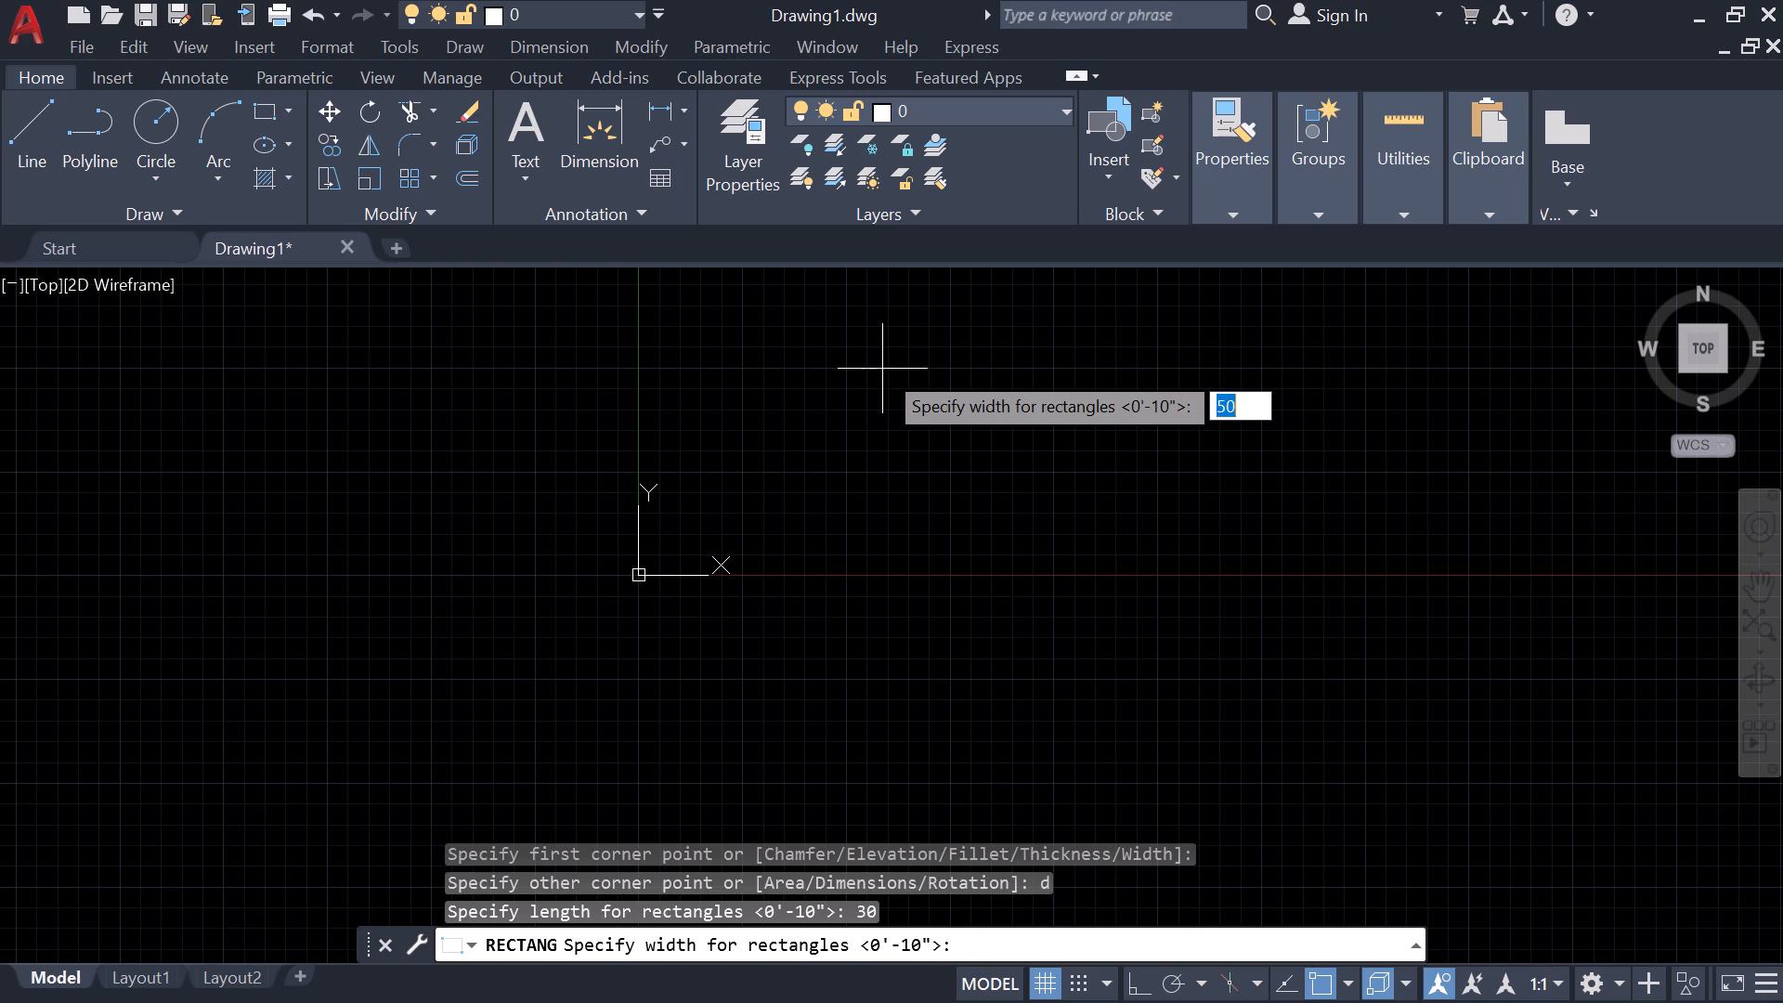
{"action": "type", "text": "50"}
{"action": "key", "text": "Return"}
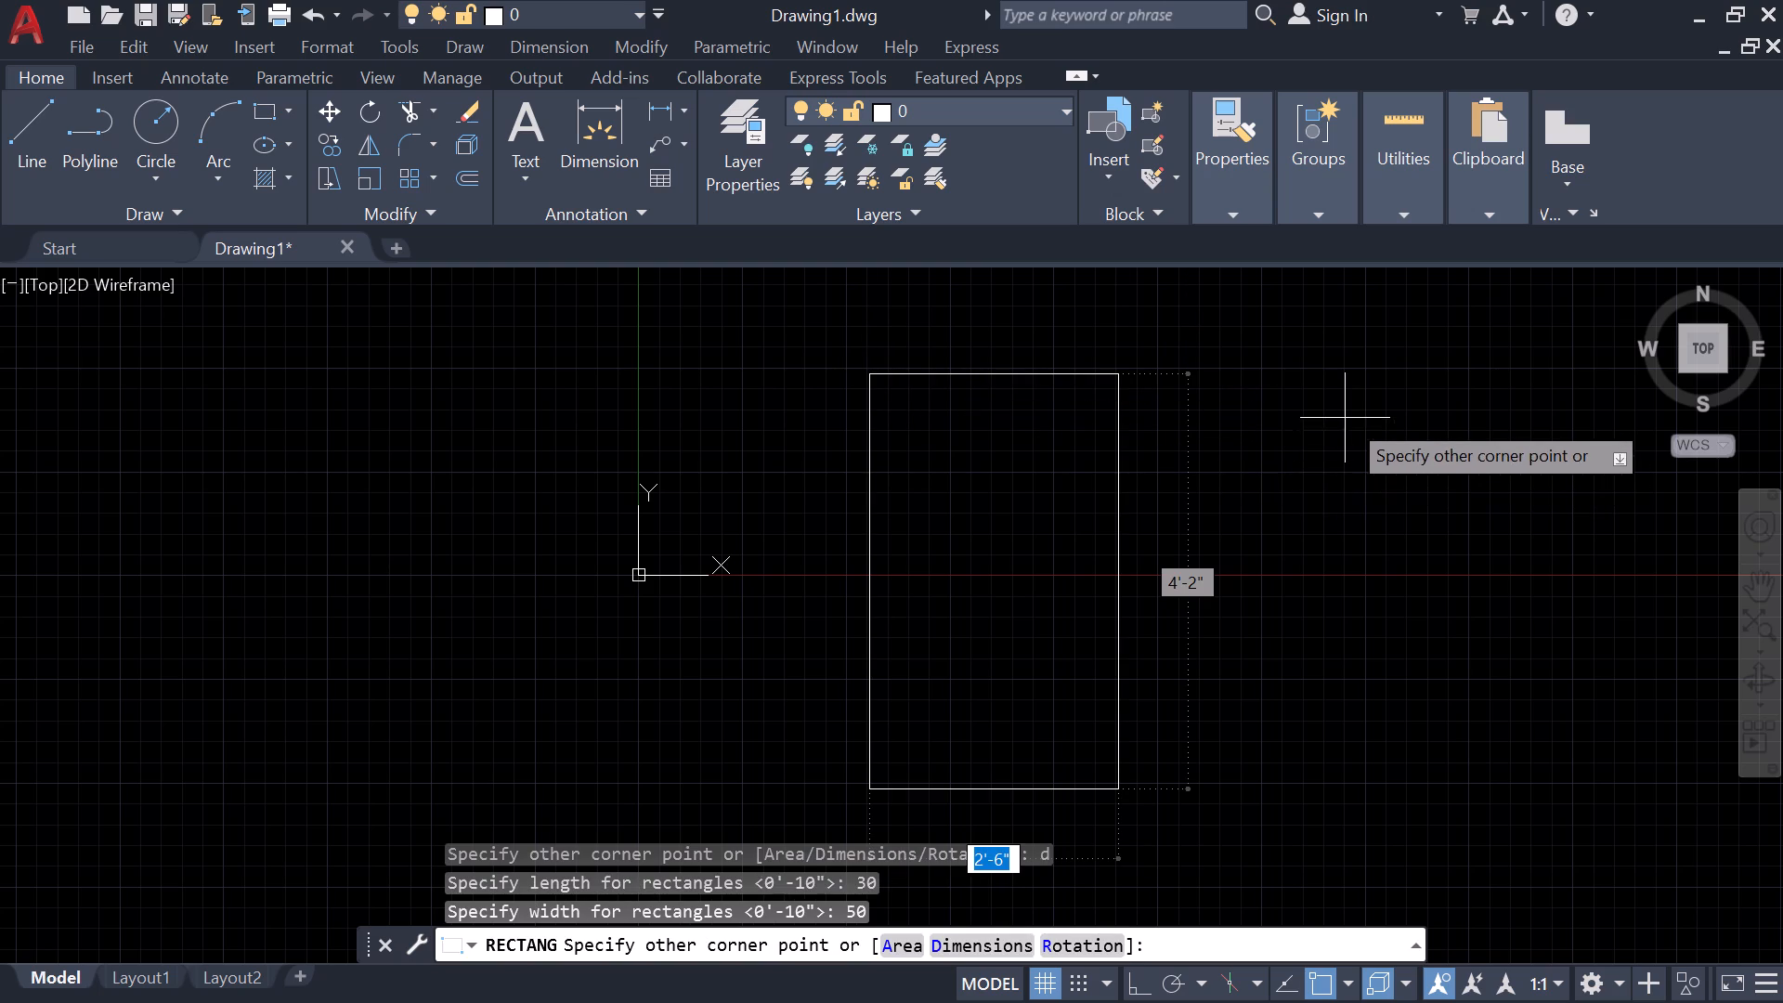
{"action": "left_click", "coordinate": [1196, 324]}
Check the rectangle's side lengths with the Quick measure tool.
{"action": "scroll", "coordinate": [1080, 335], "scroll_direction": "down", "scroll_amount": 1}
{"action": "middle_click_drag", "start_coordinate": [1073, 358], "coordinate": [1016, 548]}
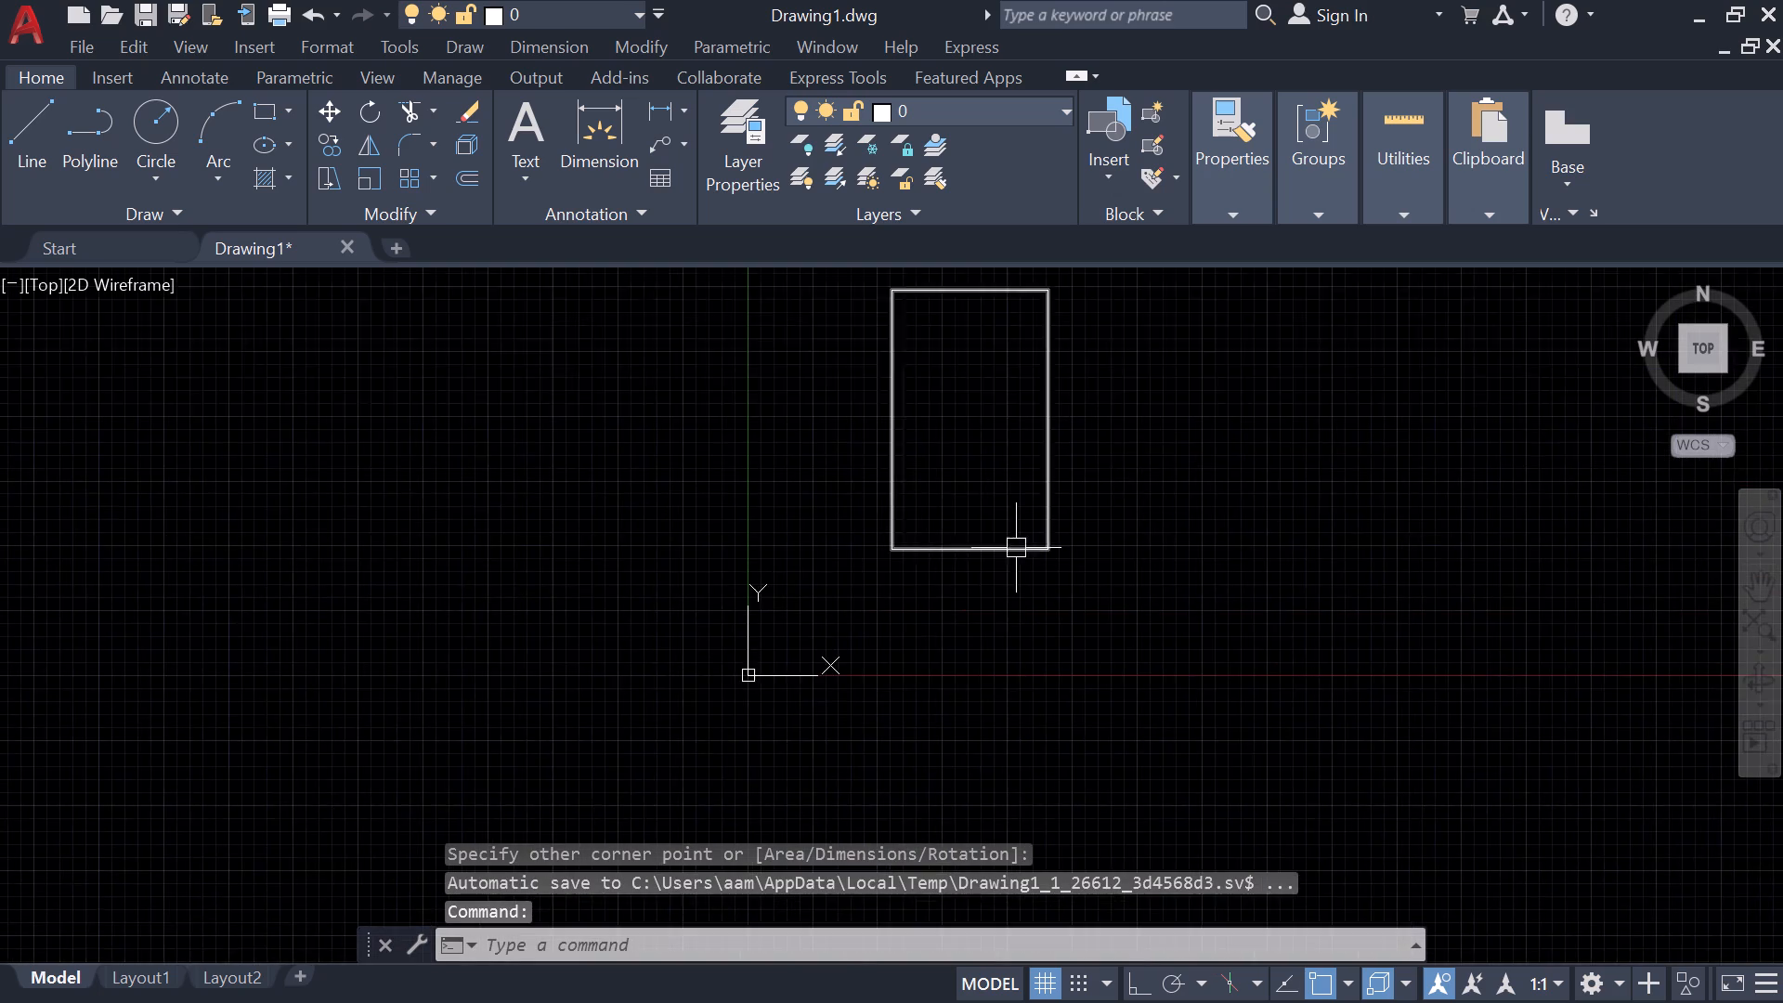
{"action": "scroll", "coordinate": [1016, 548], "scroll_direction": "up", "scroll_amount": 2}
{"action": "middle_click_drag", "start_coordinate": [966, 567], "coordinate": [934, 653]}
{"action": "scroll", "coordinate": [932, 653], "scroll_direction": "down", "scroll_amount": 3}
{"action": "scroll", "coordinate": [903, 537], "scroll_direction": "up", "scroll_amount": 2}
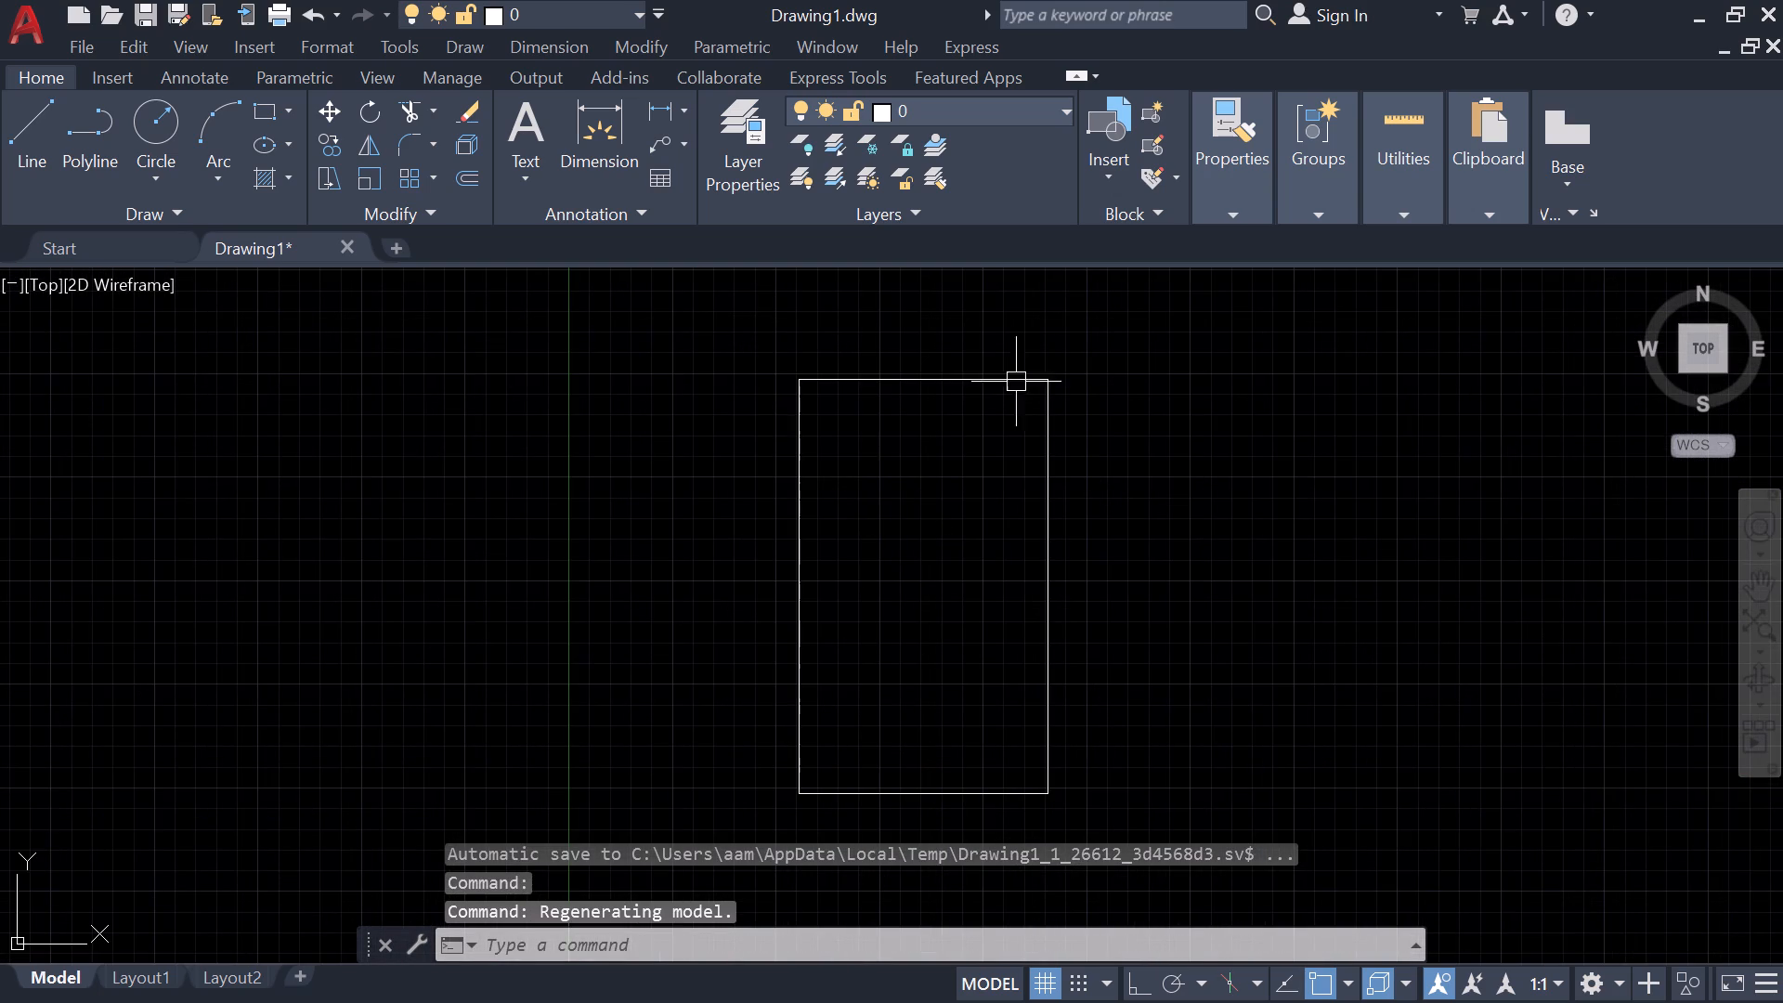
{"action": "left_click", "coordinate": [1404, 250]}
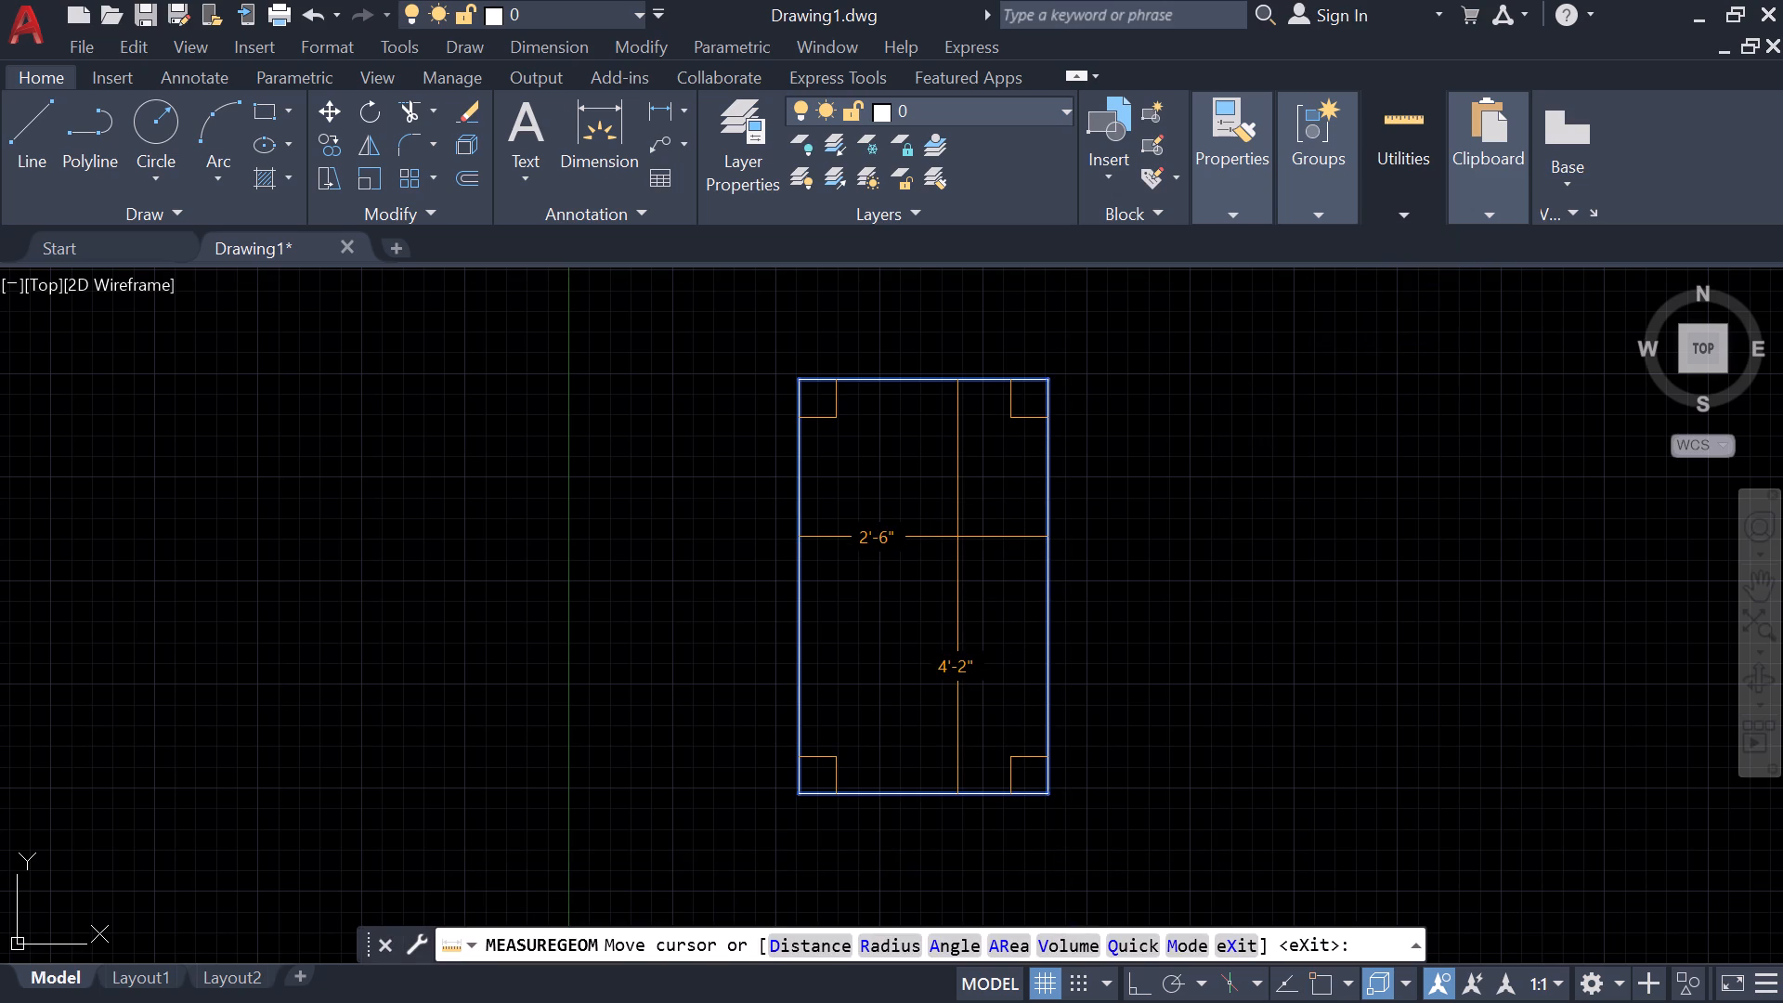
{"action": "key", "text": "Escape"}
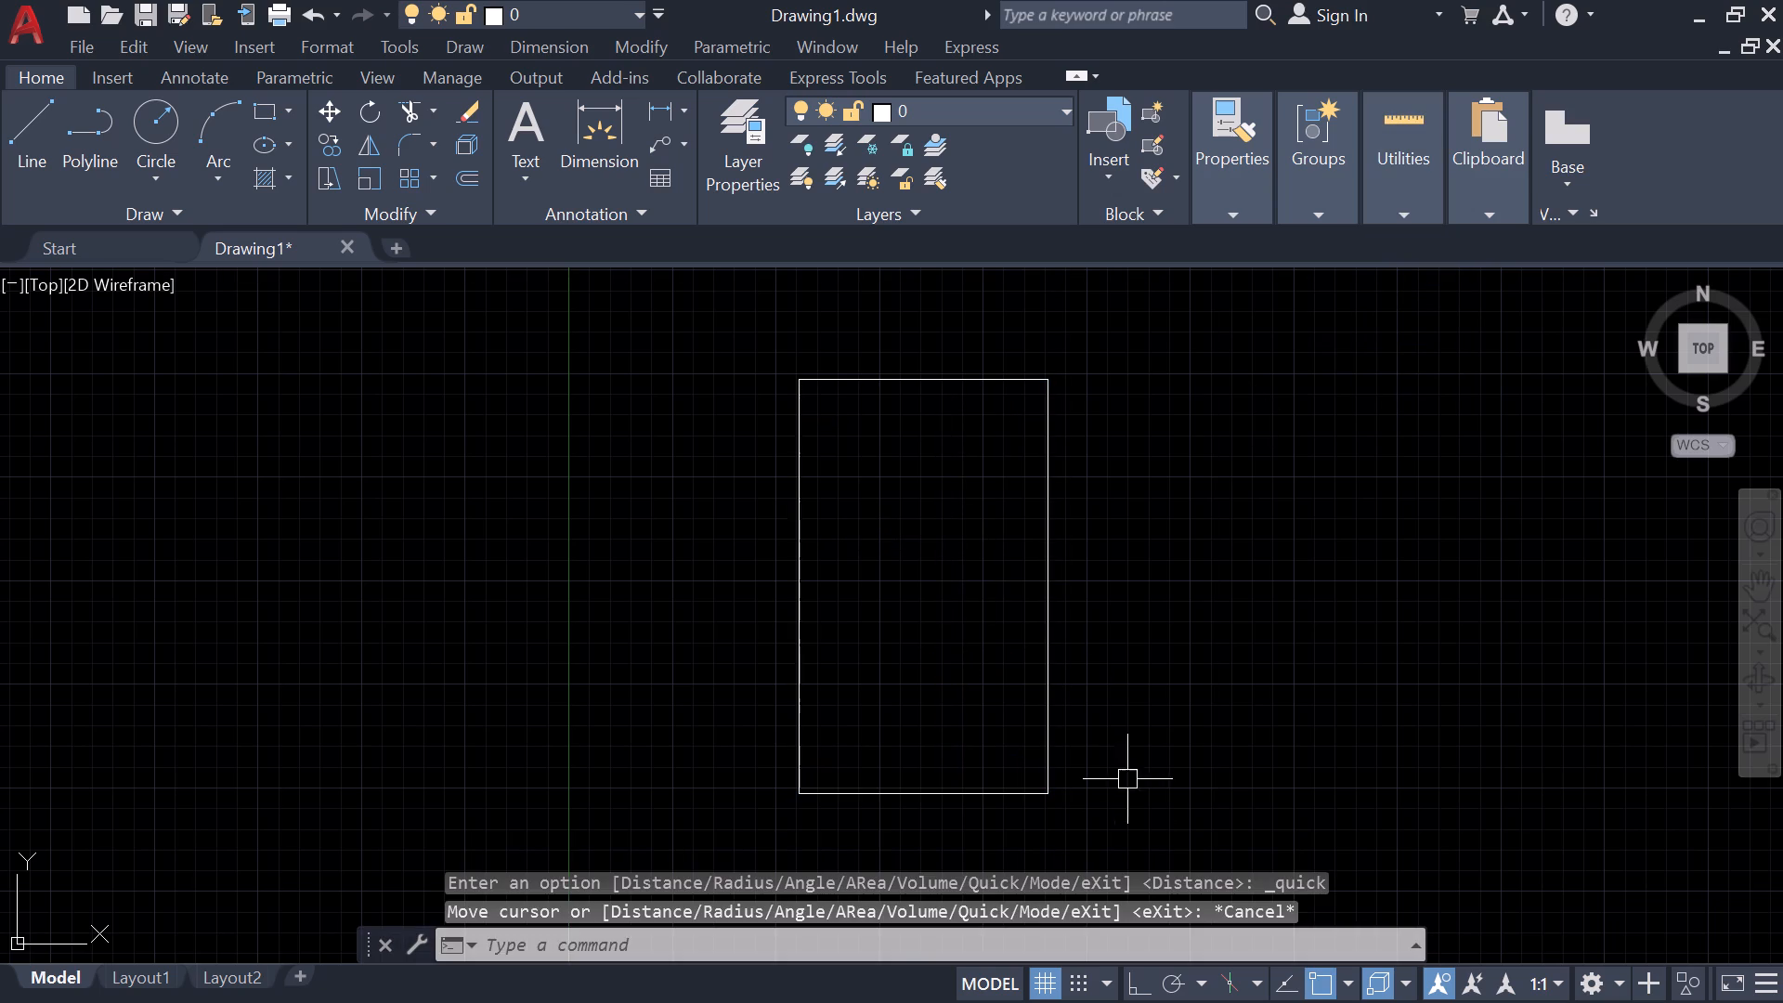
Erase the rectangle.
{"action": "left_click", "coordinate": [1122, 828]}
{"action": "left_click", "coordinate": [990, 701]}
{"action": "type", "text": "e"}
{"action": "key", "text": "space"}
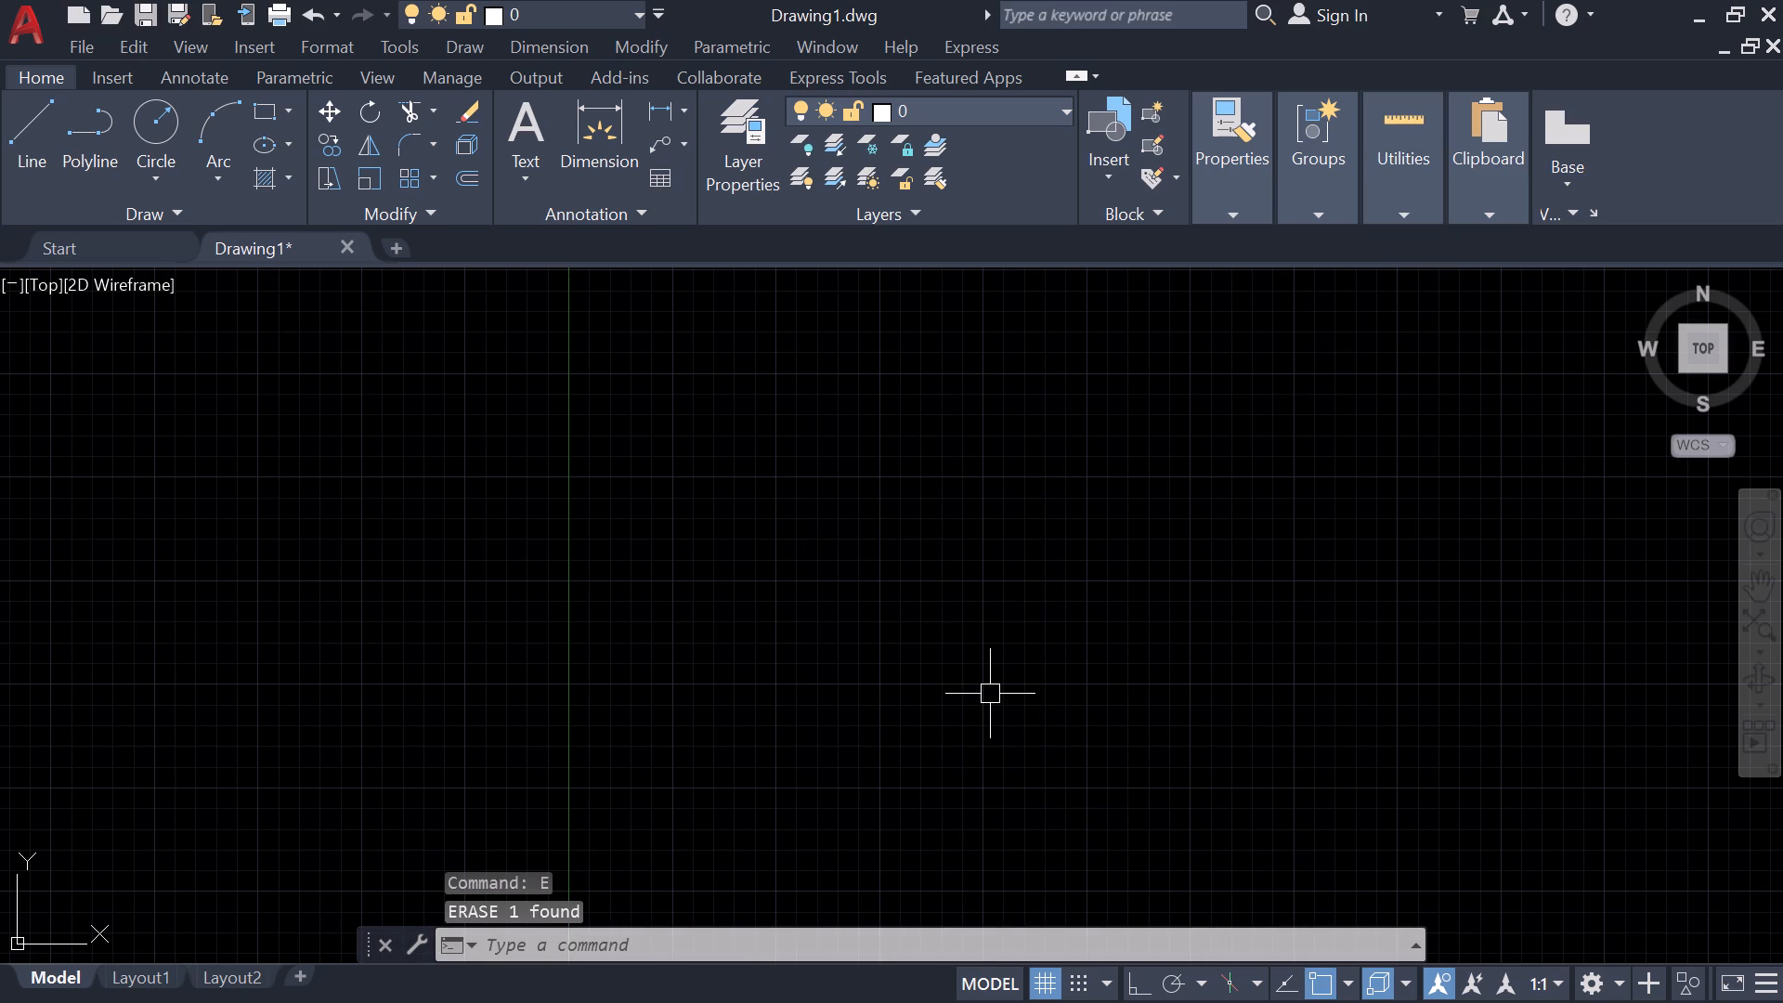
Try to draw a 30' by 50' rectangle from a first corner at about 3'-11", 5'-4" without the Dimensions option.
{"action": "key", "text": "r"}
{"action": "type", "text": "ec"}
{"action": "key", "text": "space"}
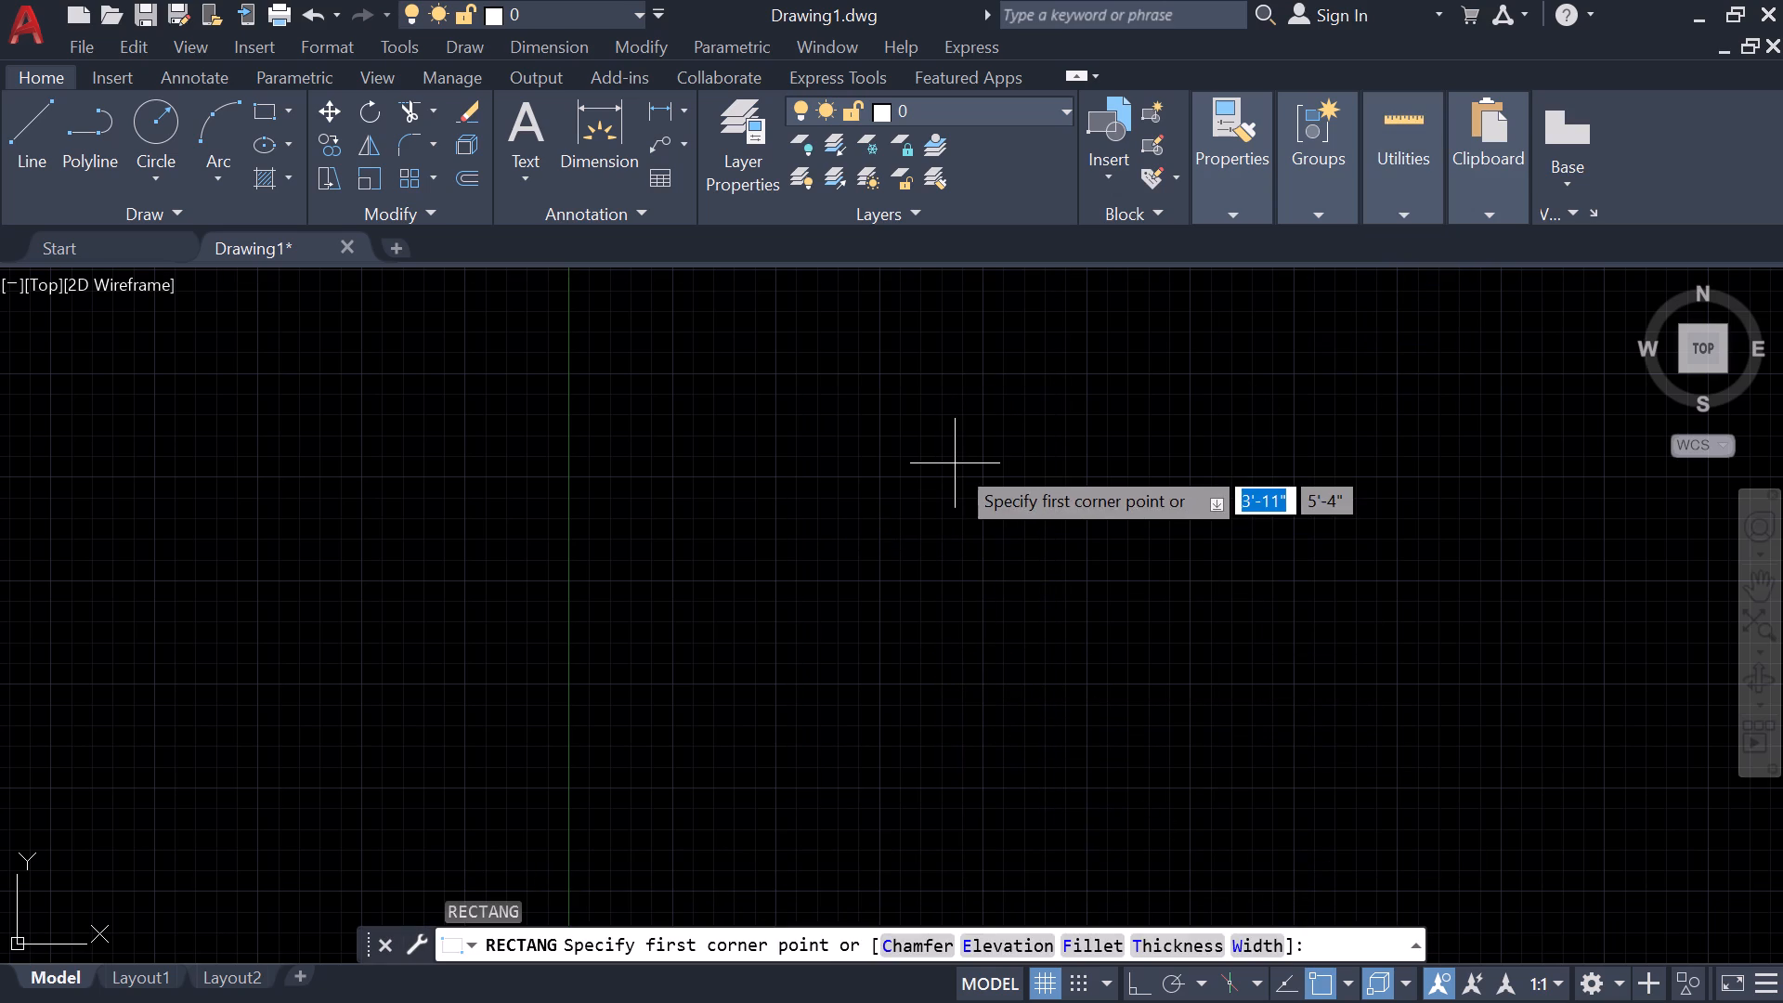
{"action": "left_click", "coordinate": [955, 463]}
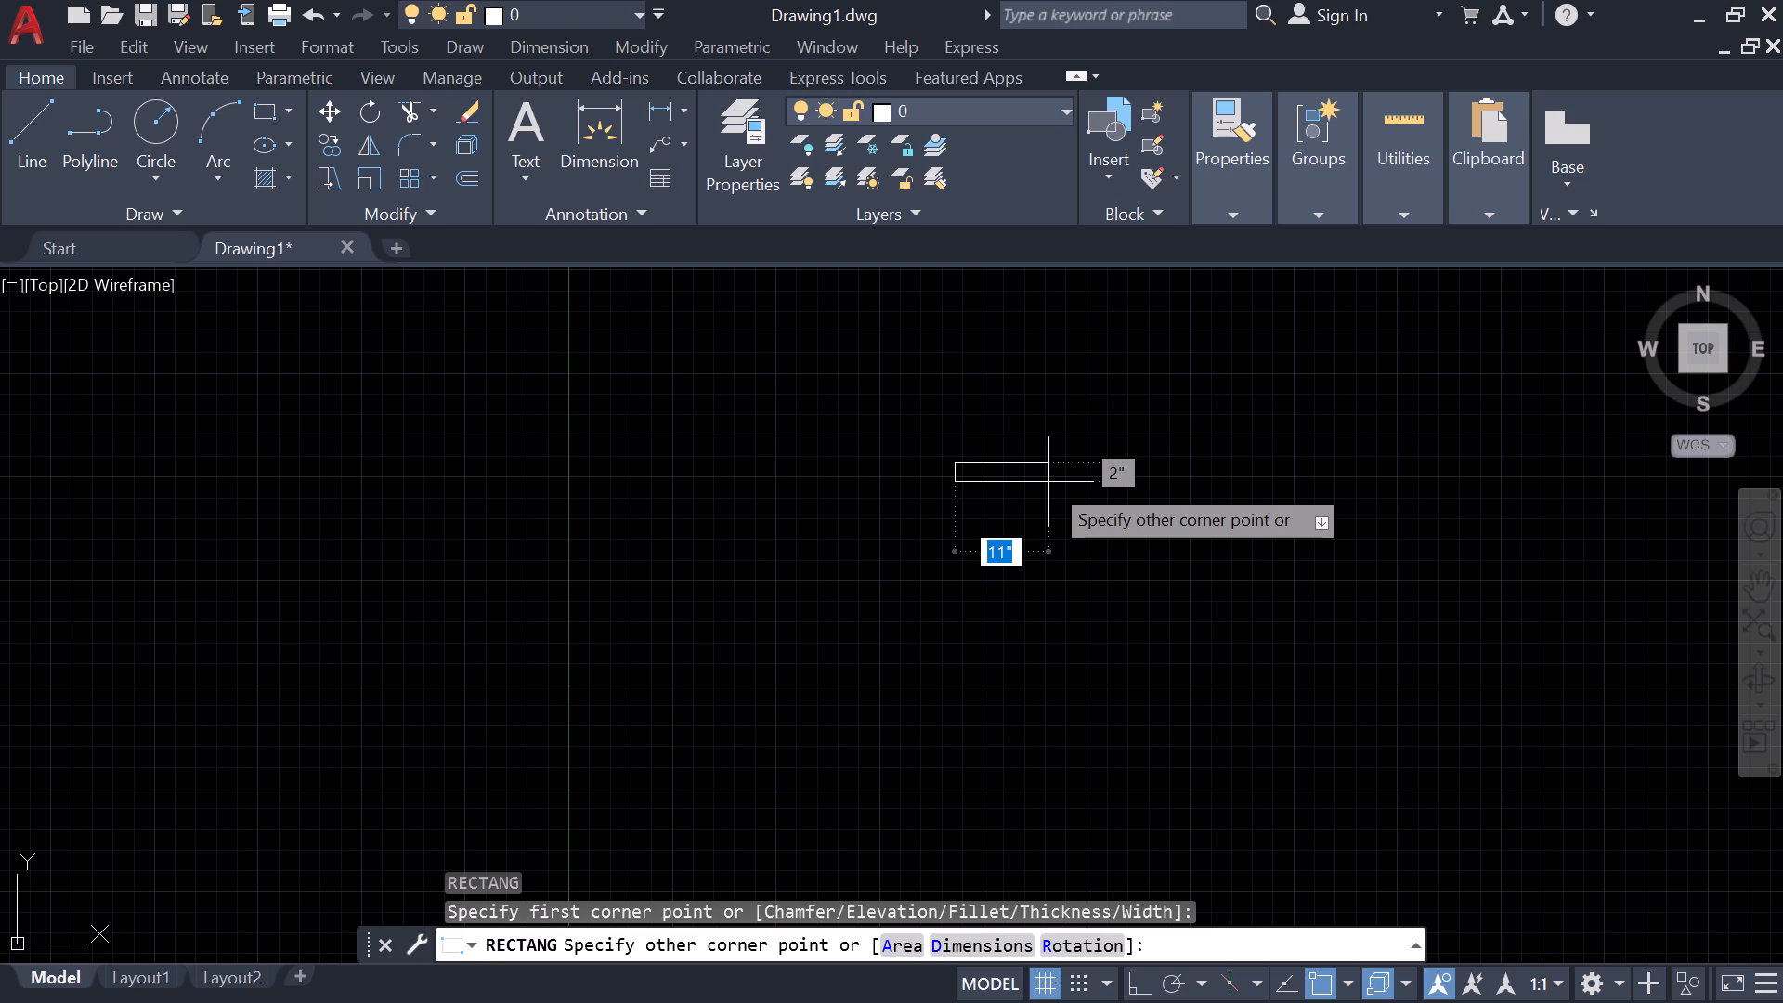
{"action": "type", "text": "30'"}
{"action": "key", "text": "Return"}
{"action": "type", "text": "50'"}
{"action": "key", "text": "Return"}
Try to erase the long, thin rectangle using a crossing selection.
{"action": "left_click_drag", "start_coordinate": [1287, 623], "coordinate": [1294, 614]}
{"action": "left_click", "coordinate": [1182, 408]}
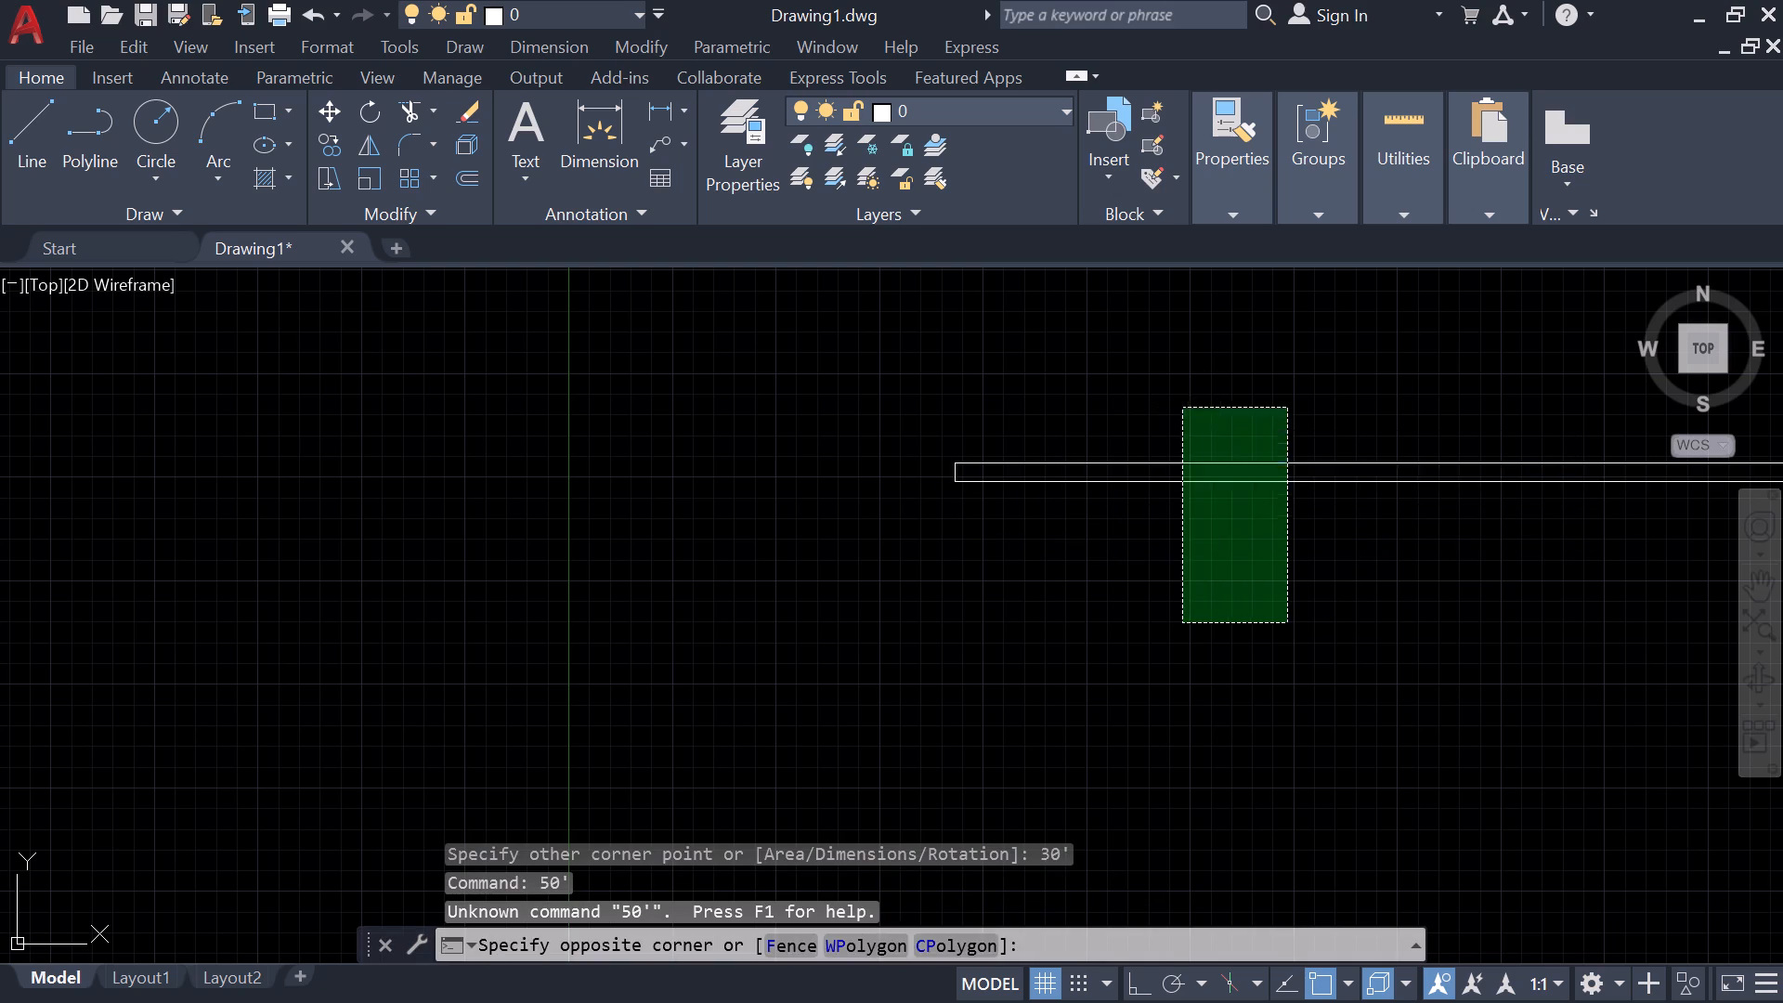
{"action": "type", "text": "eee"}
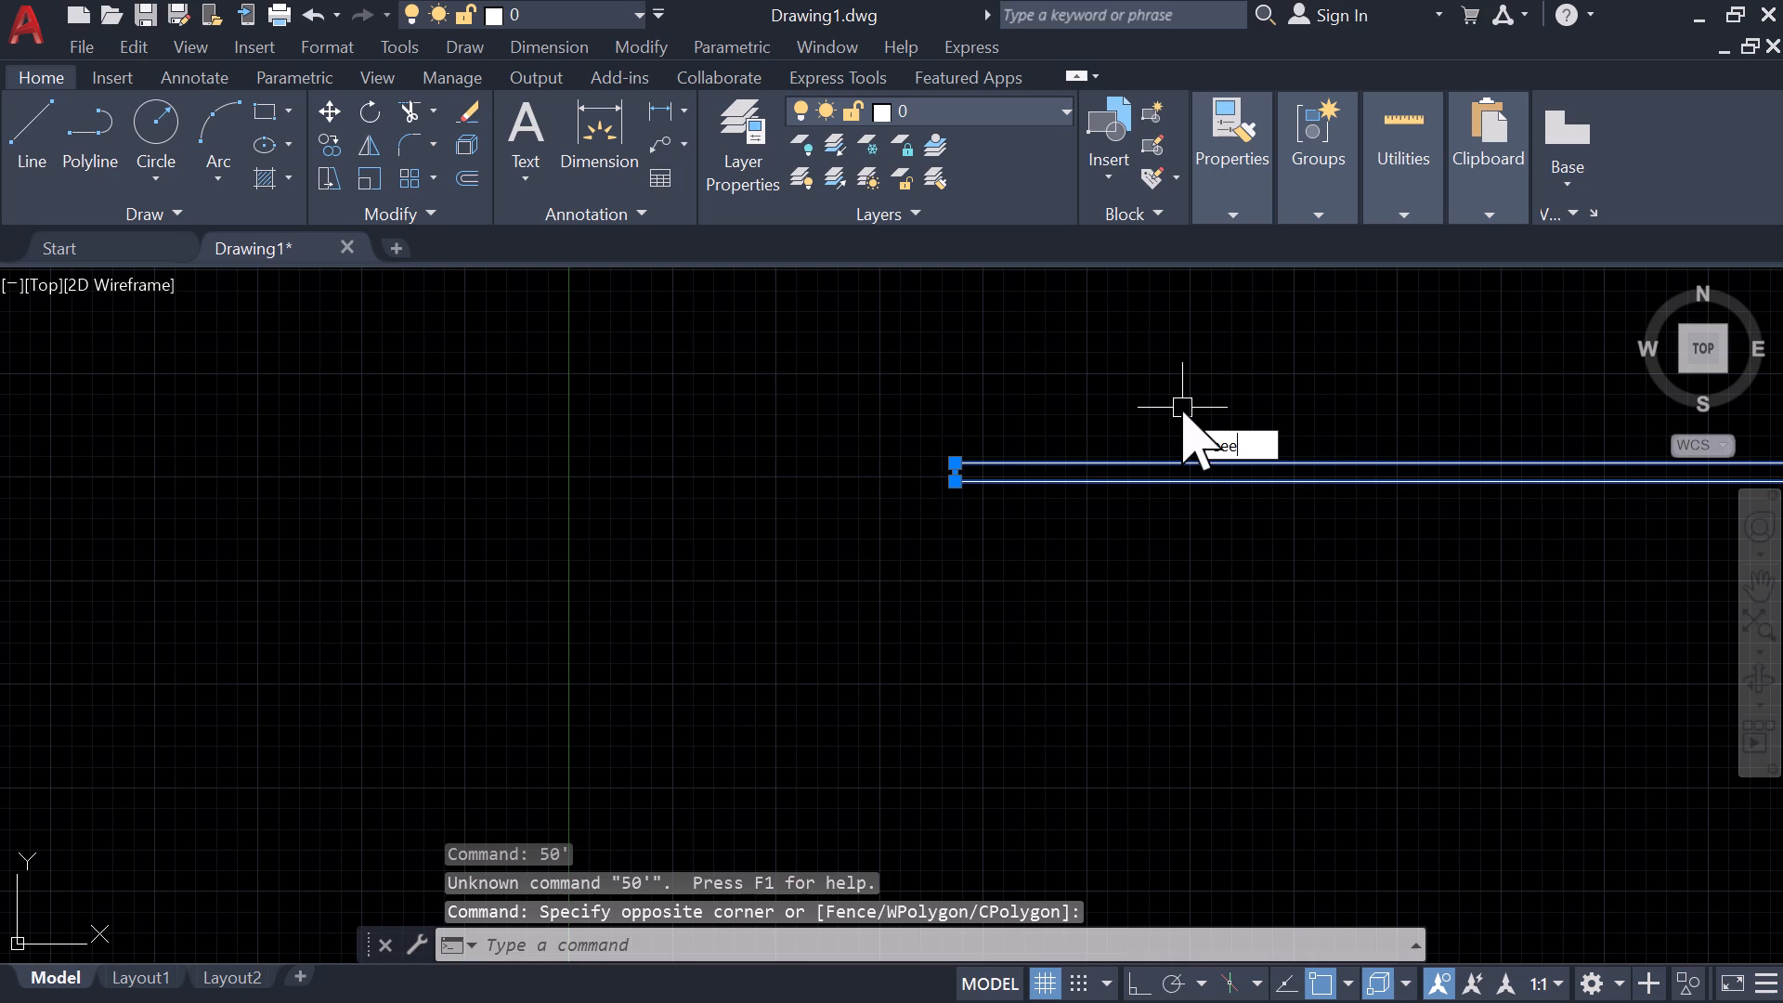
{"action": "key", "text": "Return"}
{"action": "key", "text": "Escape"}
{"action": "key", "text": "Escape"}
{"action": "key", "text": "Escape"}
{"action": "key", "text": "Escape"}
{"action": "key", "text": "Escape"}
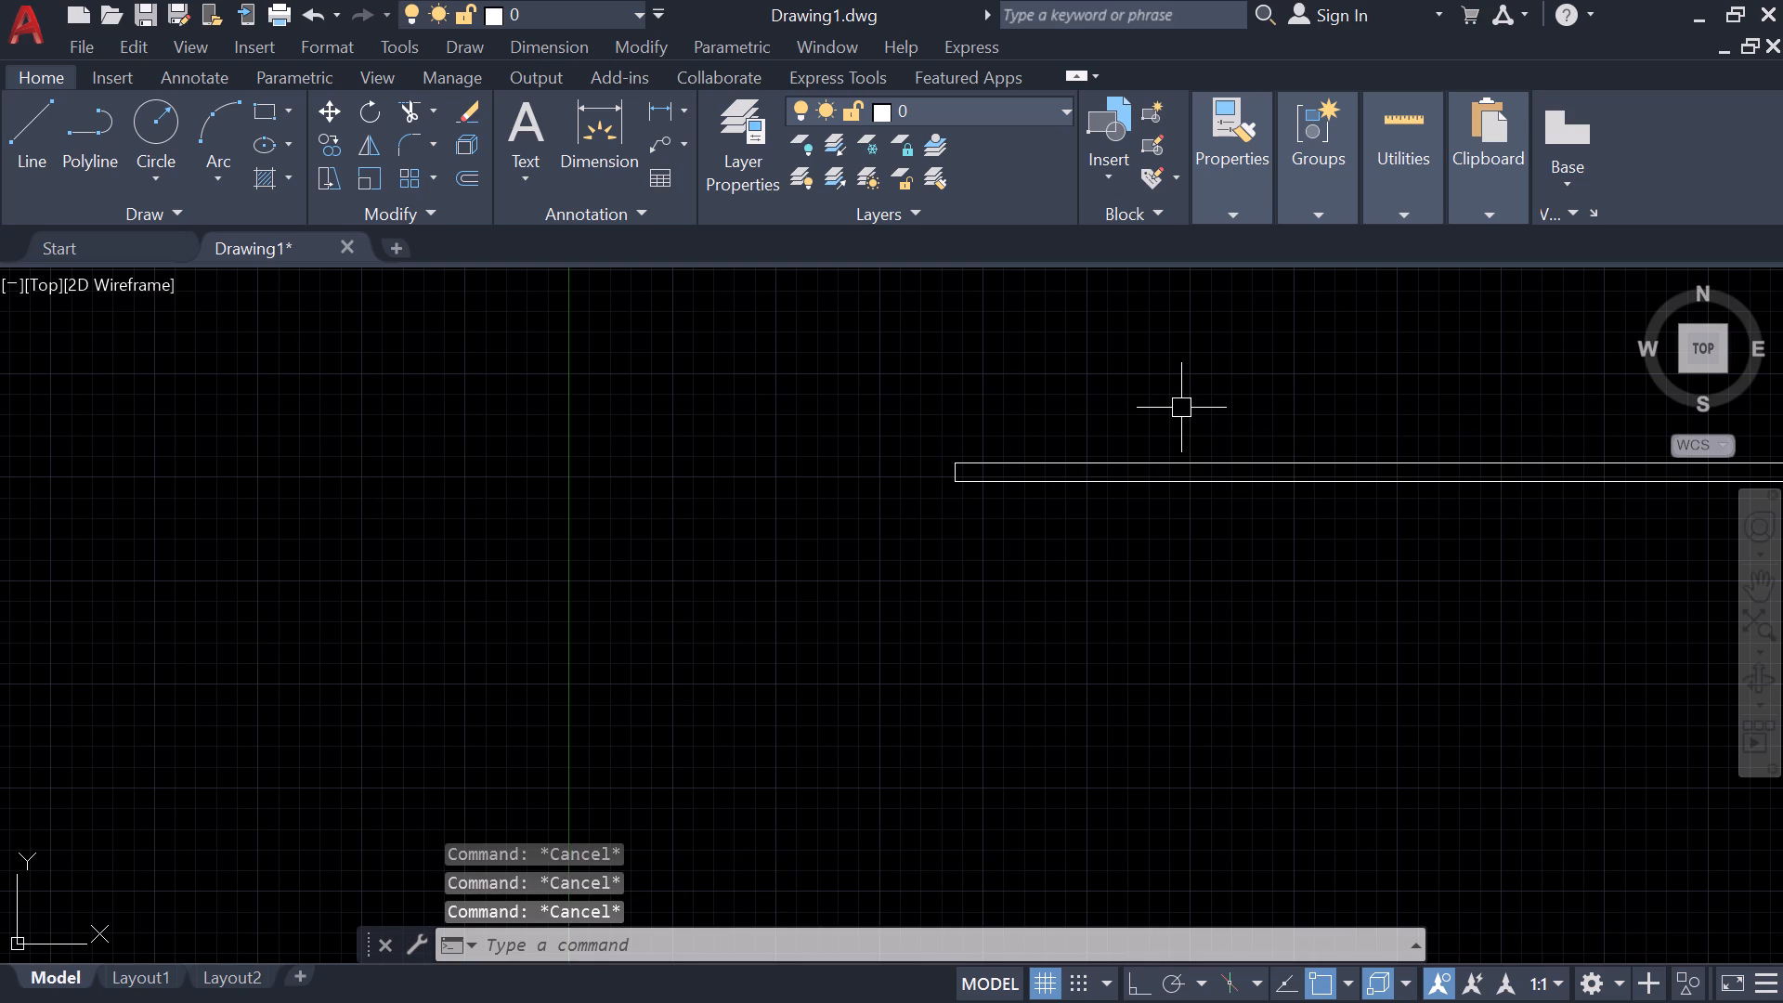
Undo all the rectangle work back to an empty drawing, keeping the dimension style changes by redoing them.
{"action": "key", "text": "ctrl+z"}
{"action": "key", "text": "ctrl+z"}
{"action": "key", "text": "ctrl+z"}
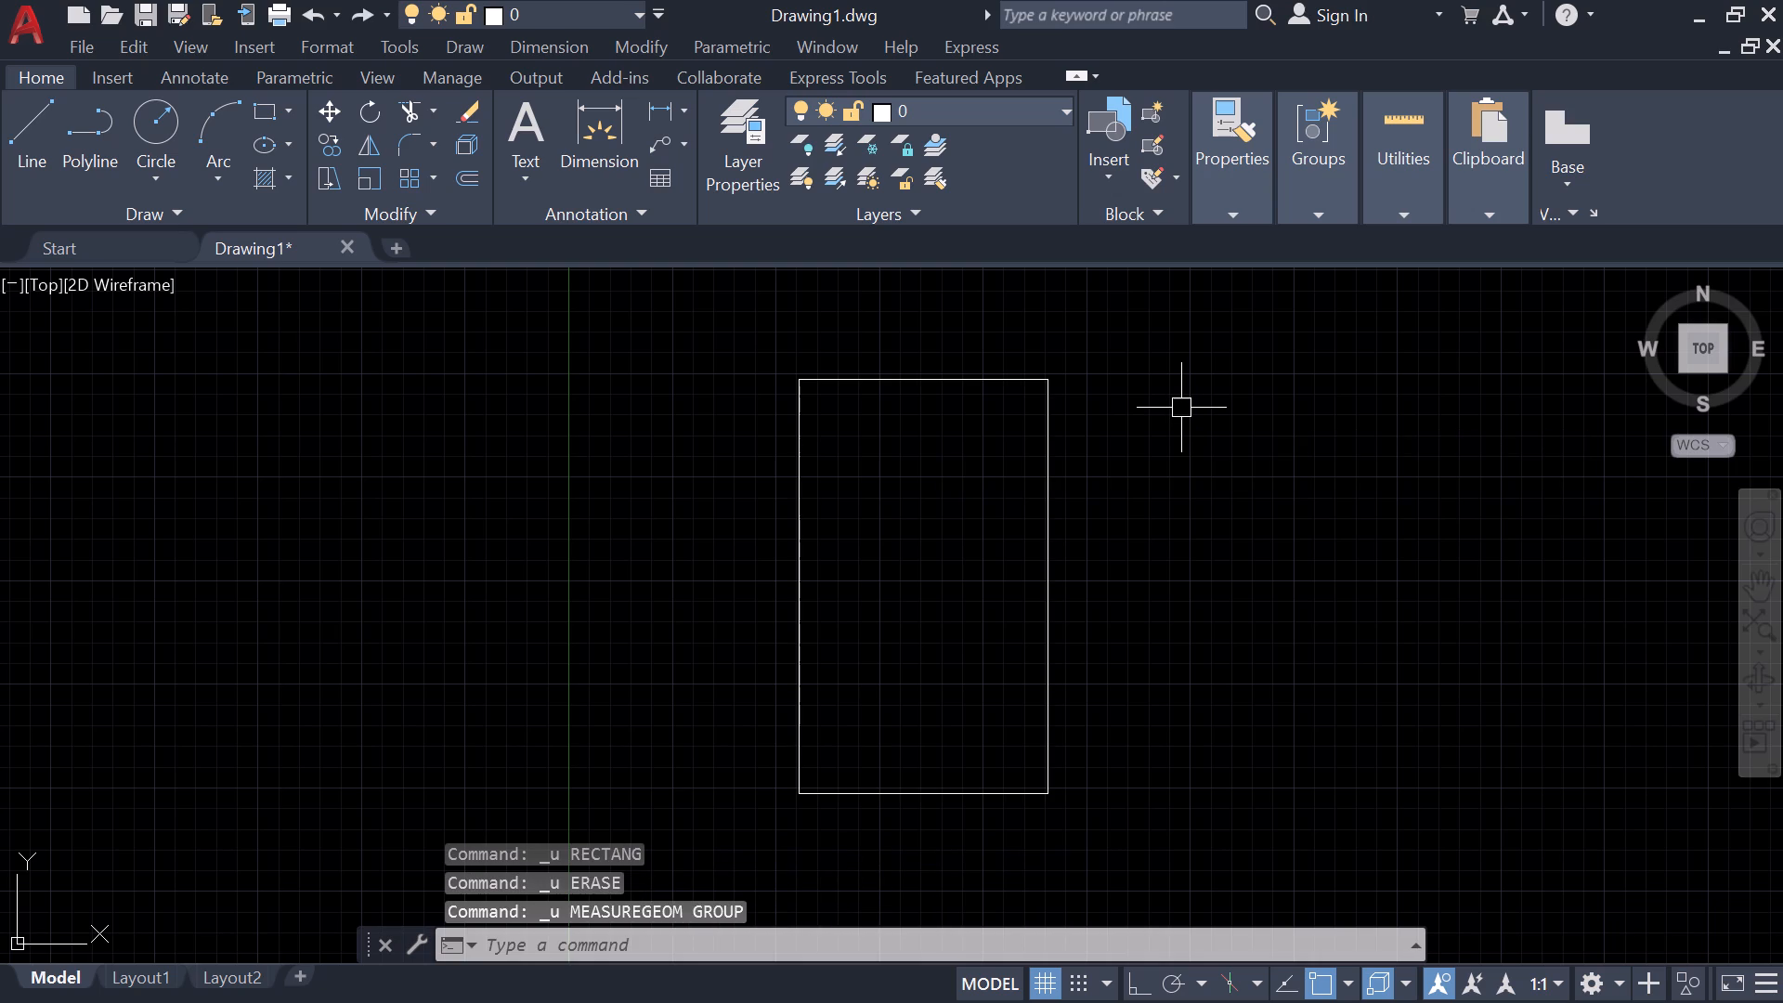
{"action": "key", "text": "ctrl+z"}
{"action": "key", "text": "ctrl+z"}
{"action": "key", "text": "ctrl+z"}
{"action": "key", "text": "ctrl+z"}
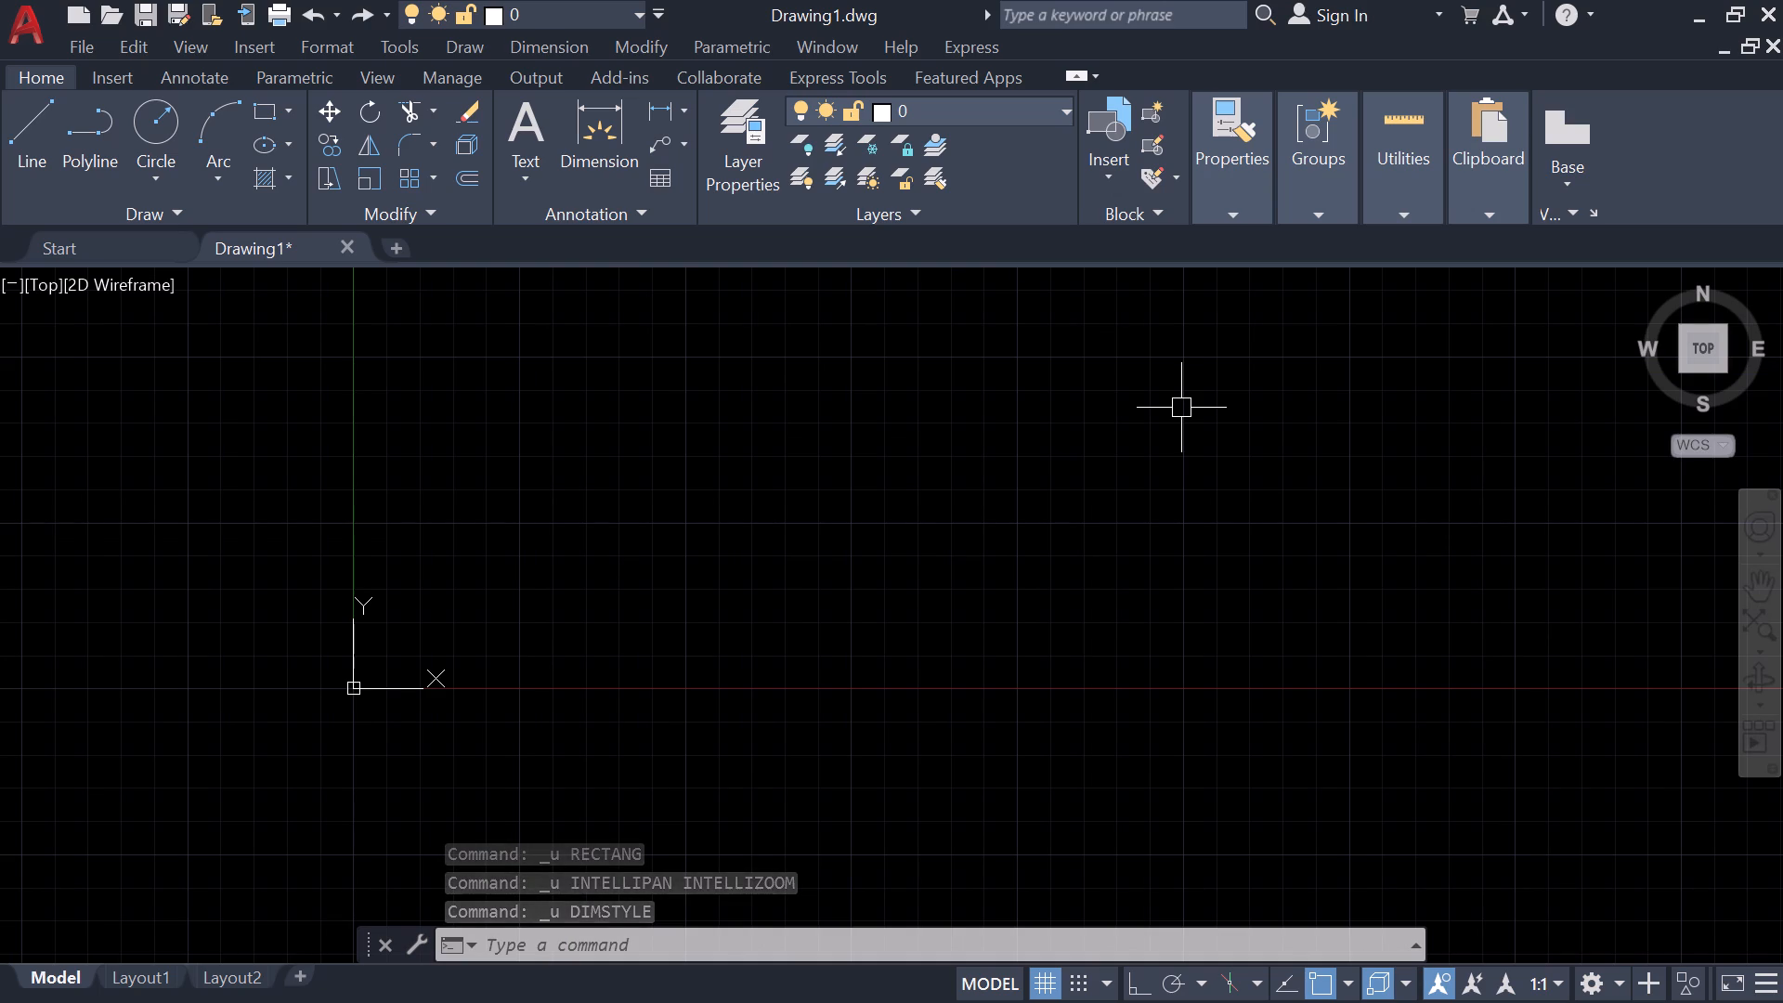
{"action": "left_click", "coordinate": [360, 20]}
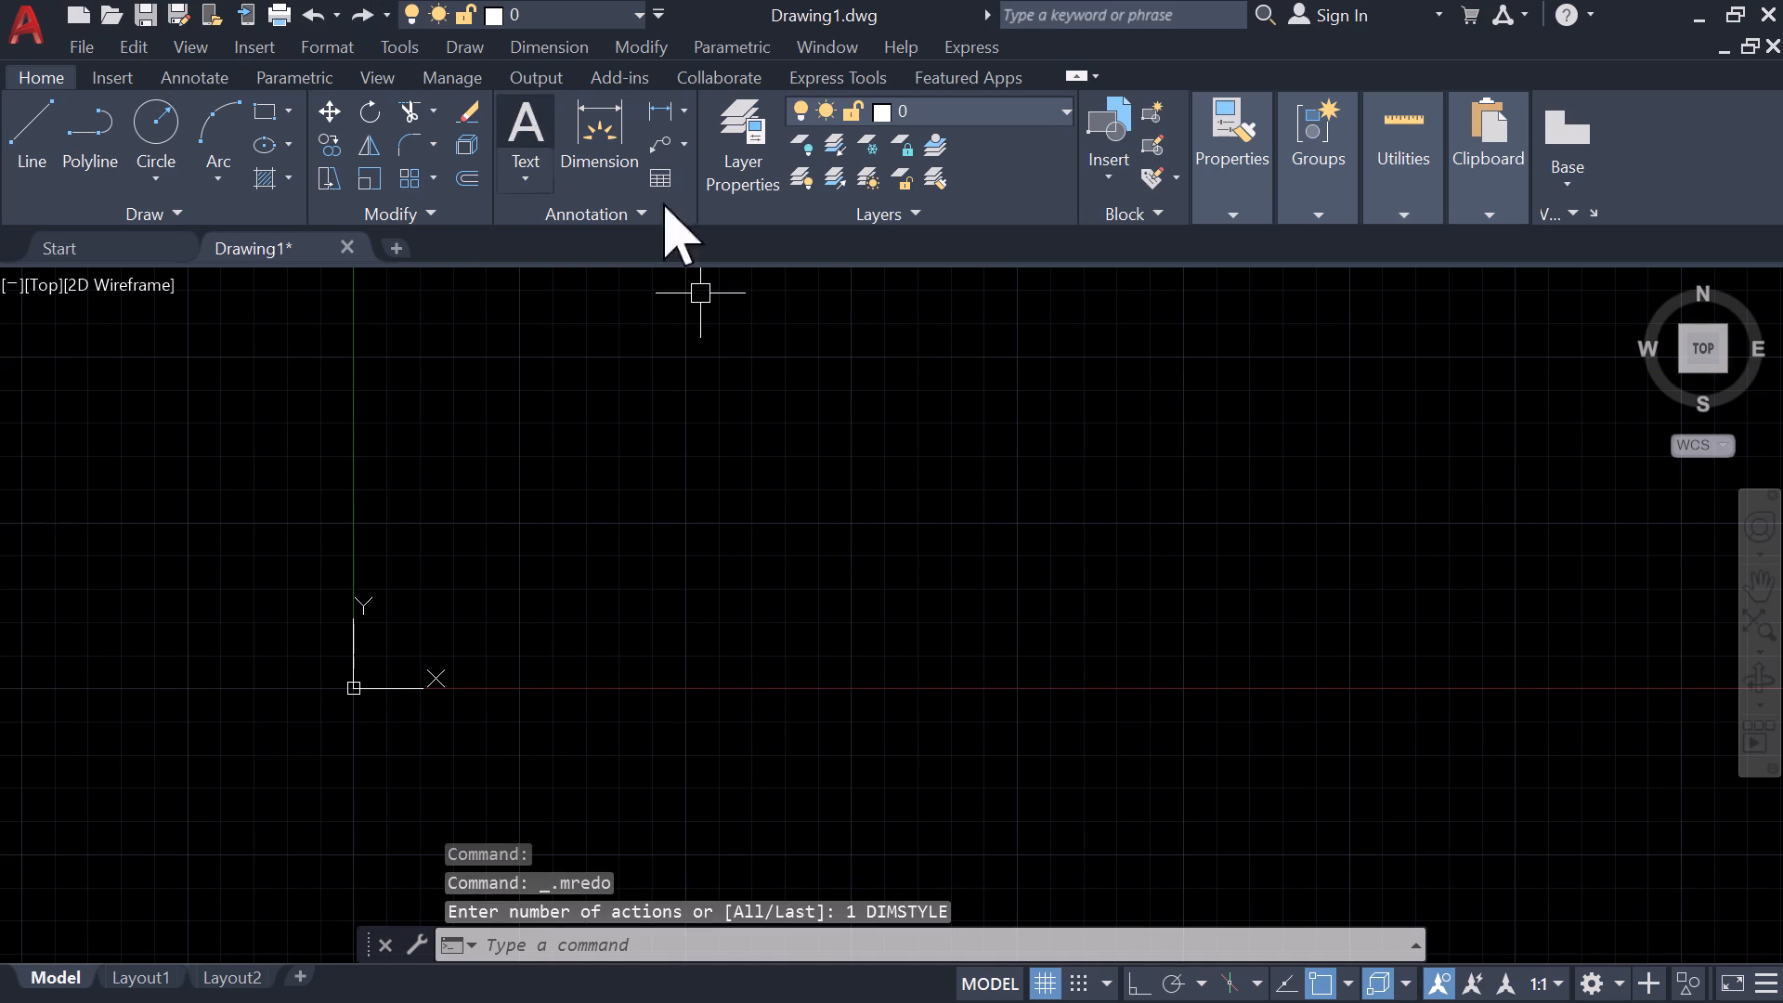
Draw a rectangle up and to the right of the origin using the Dimensions option, with length 30' and width 50'.
{"action": "type", "text": "rec"}
{"action": "key", "text": "space"}
{"action": "left_click", "coordinate": [816, 294]}
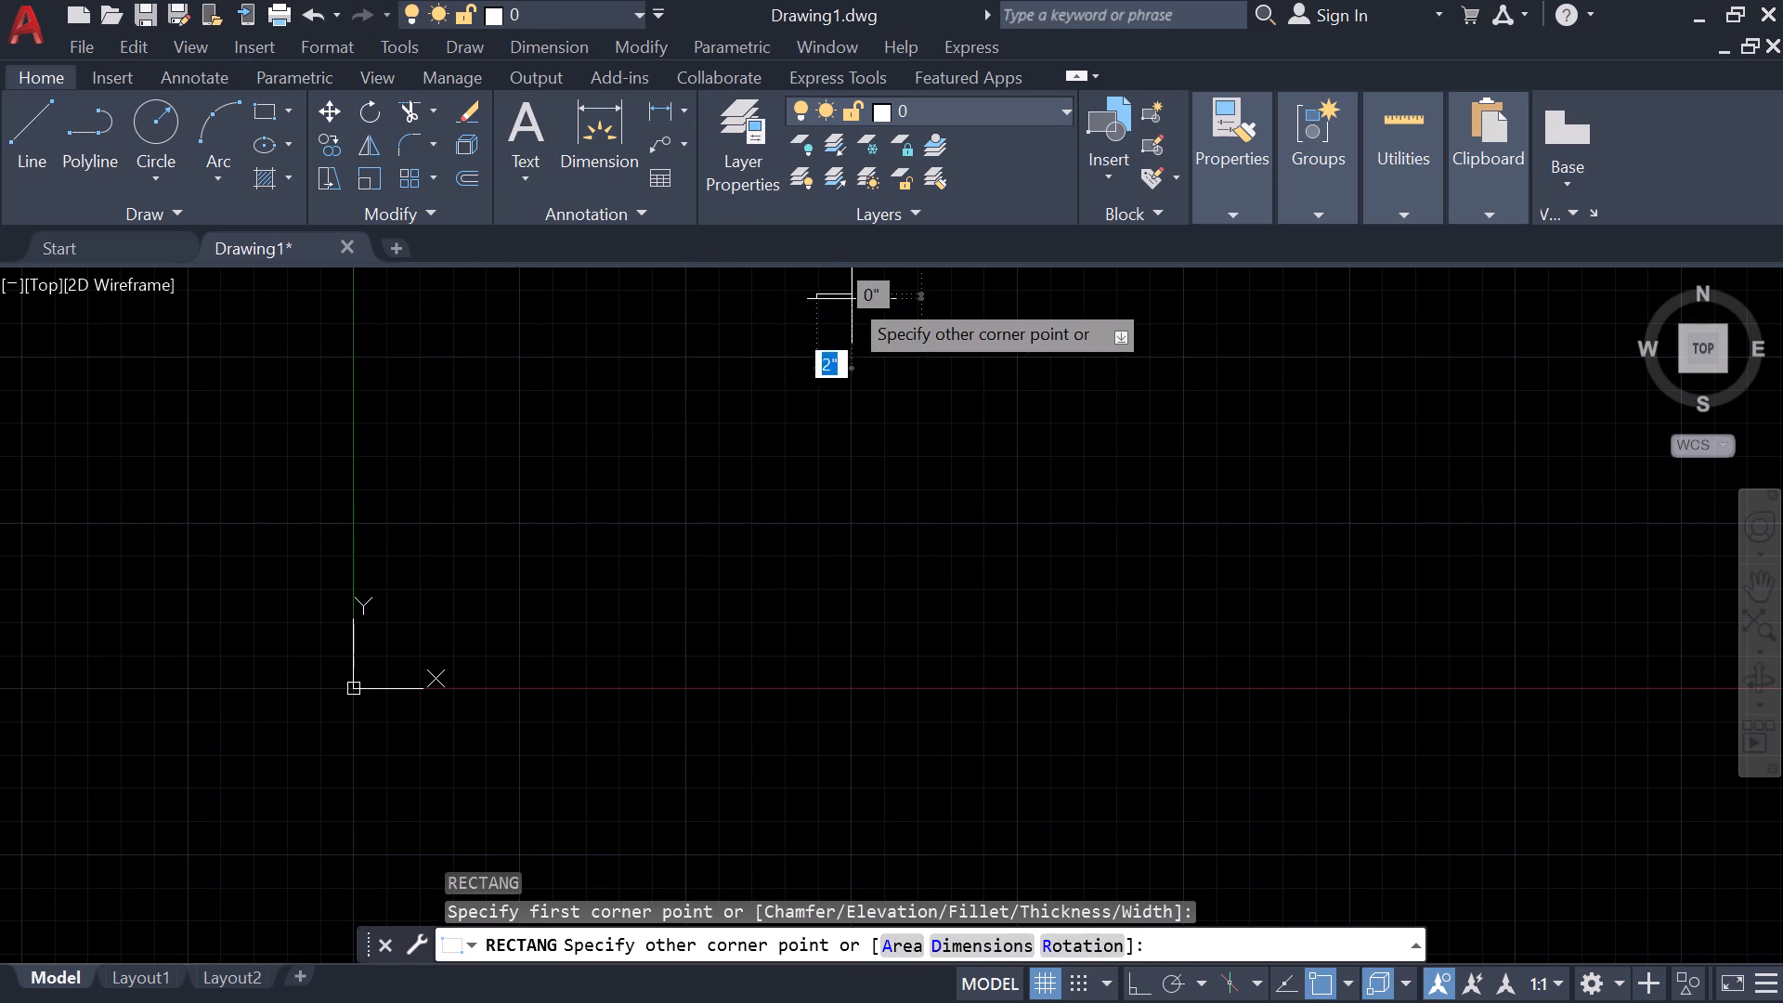
{"action": "type", "text": "d"}
{"action": "key", "text": "space"}
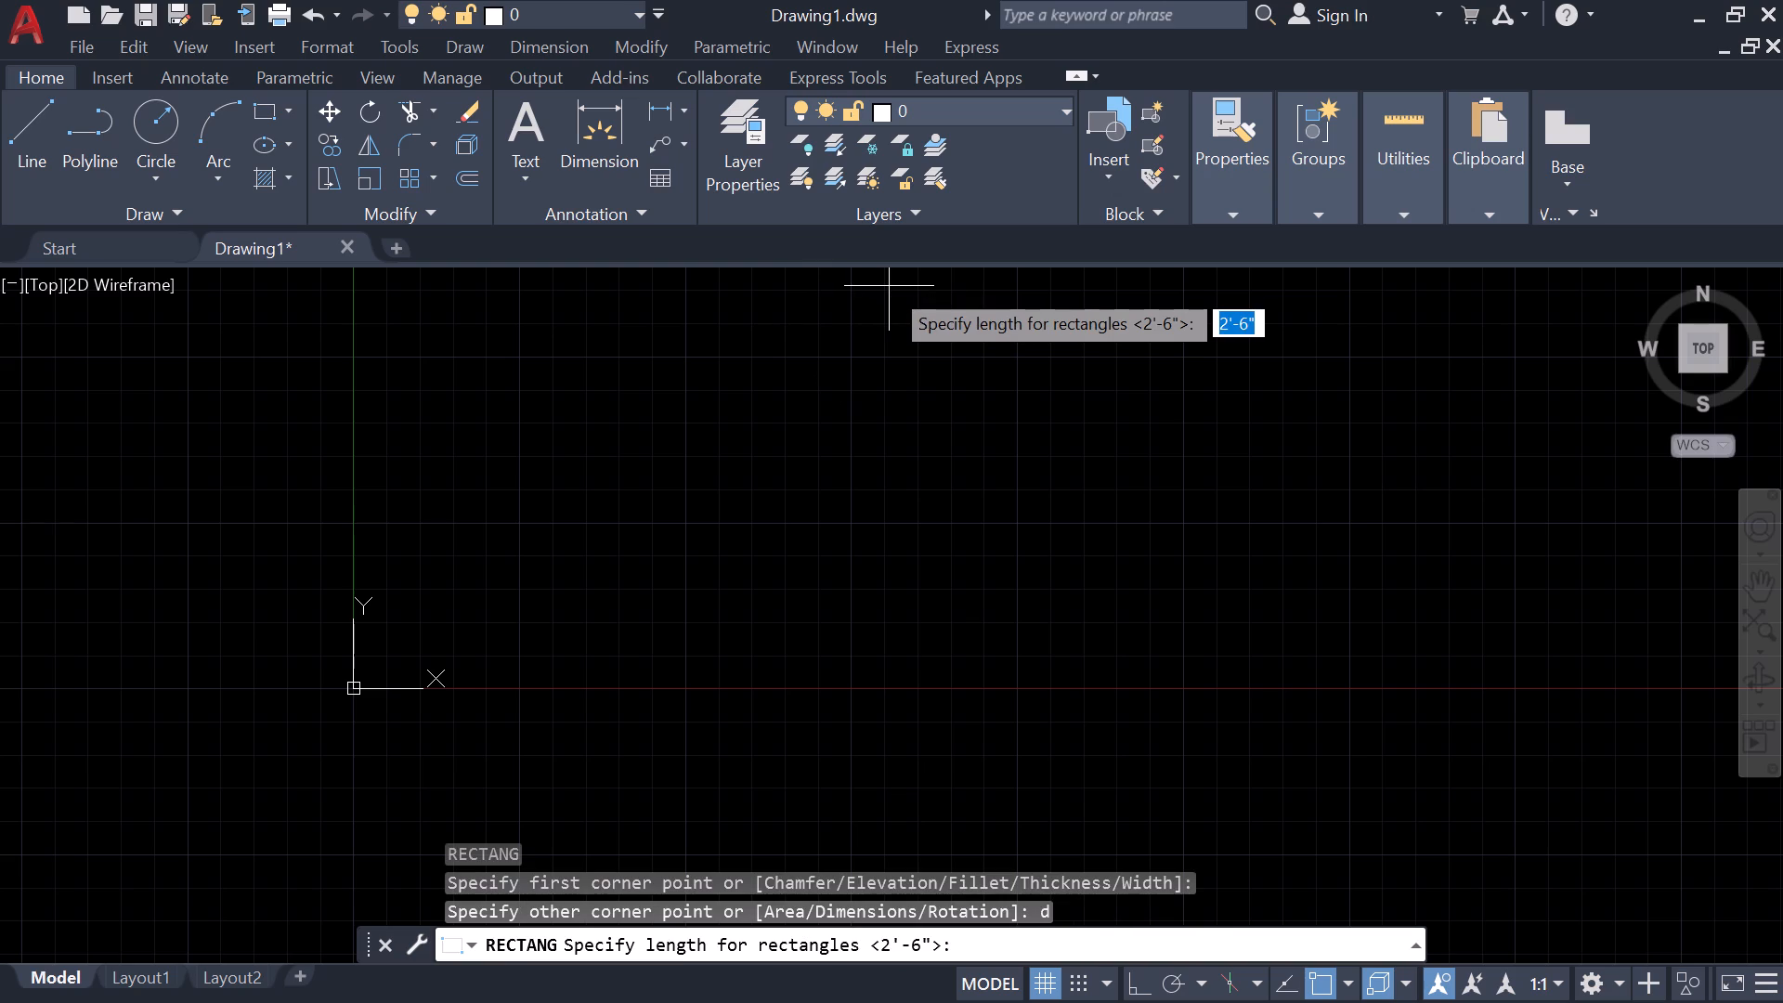
{"action": "type", "text": "30'"}
{"action": "key", "text": "Return"}
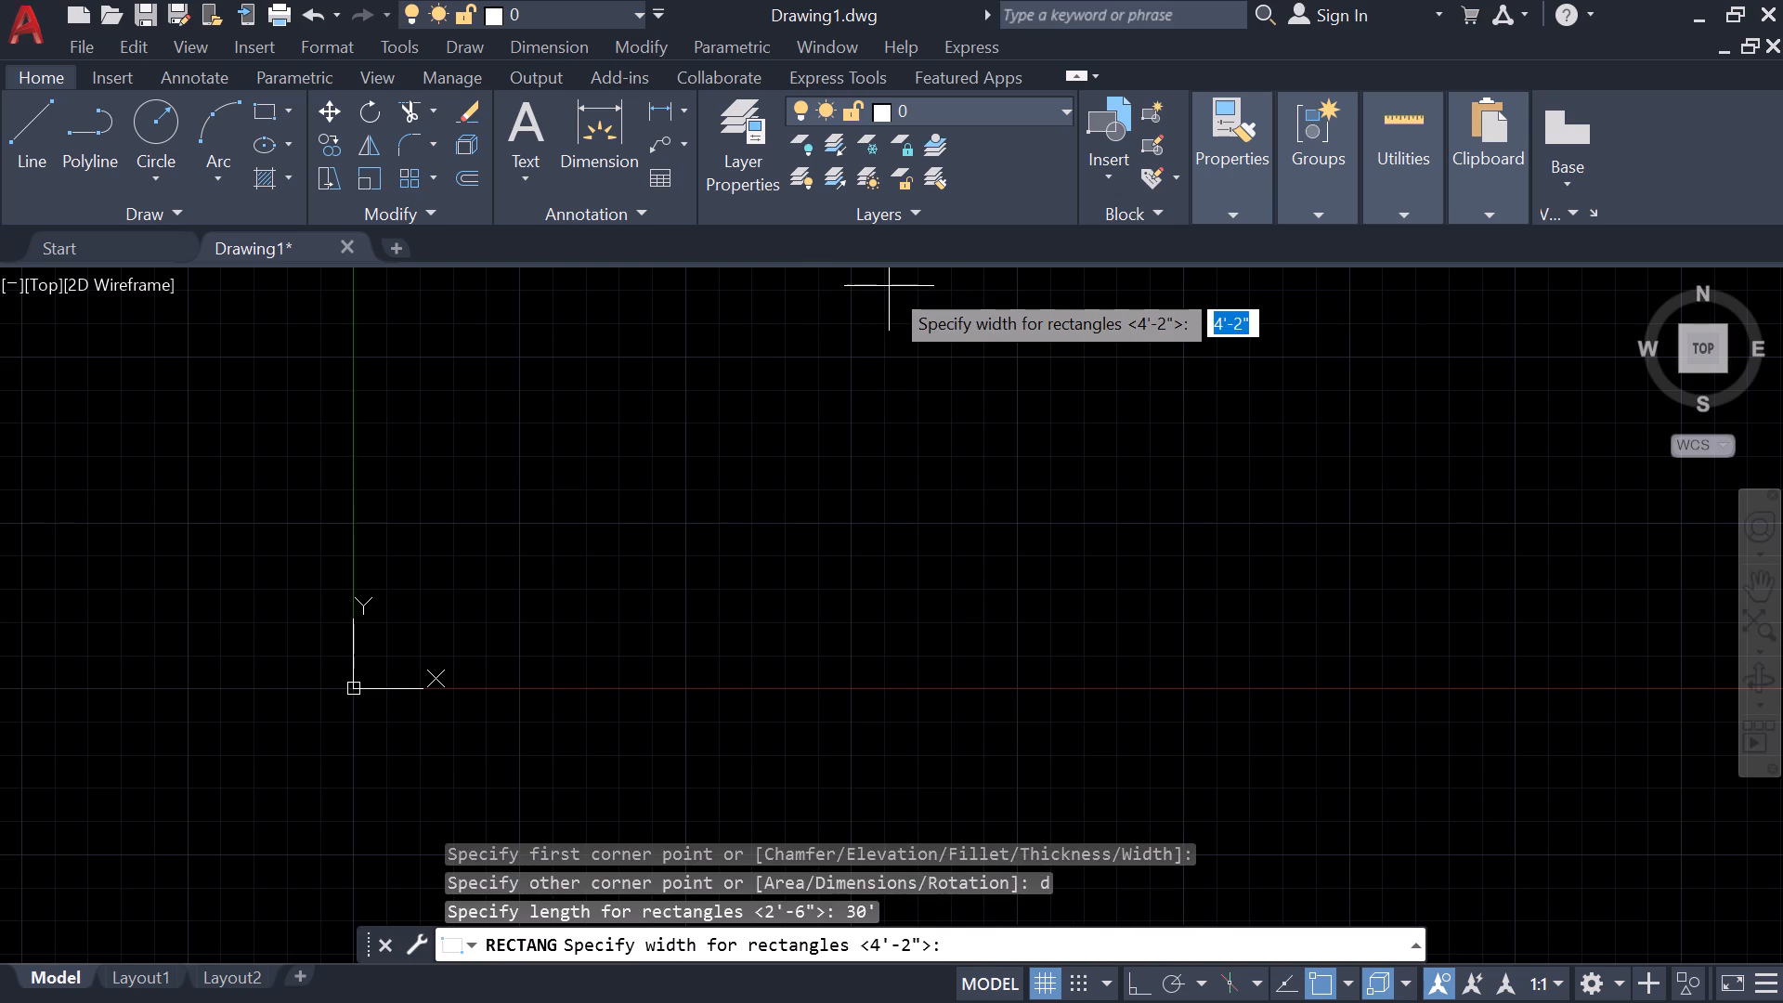
{"action": "type", "text": "50'"}
{"action": "key", "text": "Return"}
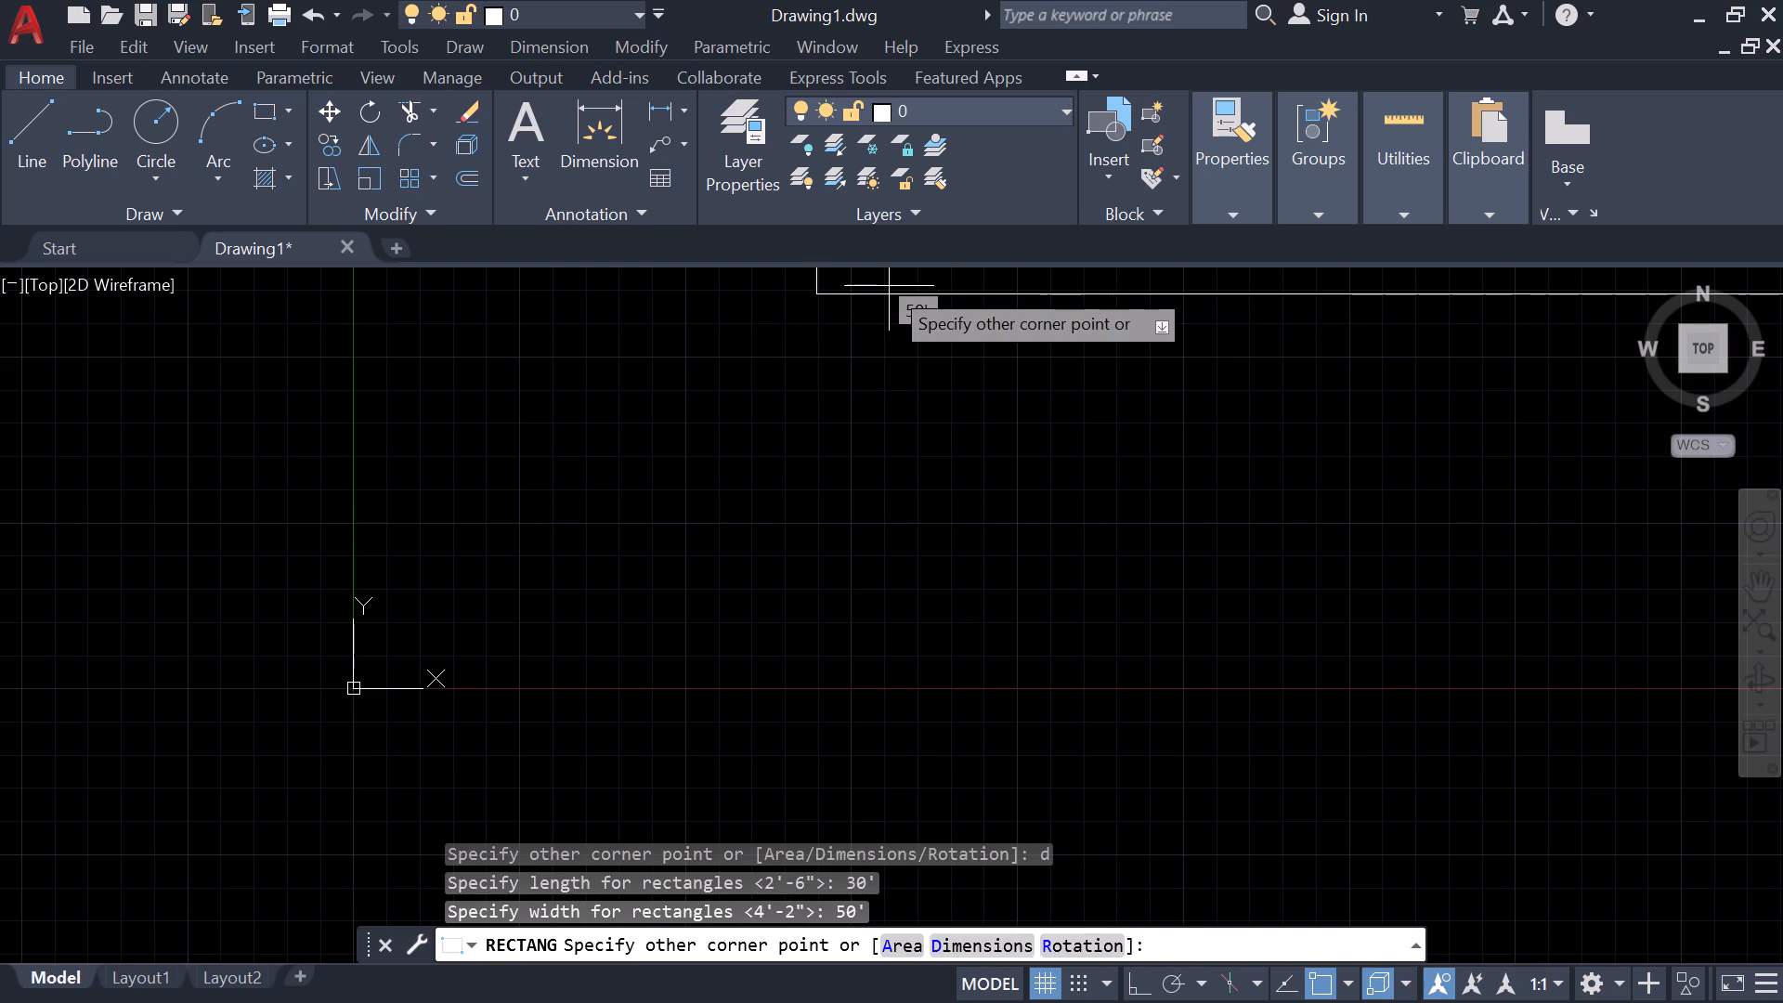
{"action": "left_click", "coordinate": [889, 286]}
Move the rectangle farther along the X direction, clear of the origin and the Y axis.
{"action": "scroll", "coordinate": [889, 291], "scroll_direction": "down", "scroll_amount": 2}
{"action": "middle_click_drag", "start_coordinate": [890, 304], "coordinate": [496, 871]}
{"action": "scroll", "coordinate": [496, 859], "scroll_direction": "down", "scroll_amount": 7}
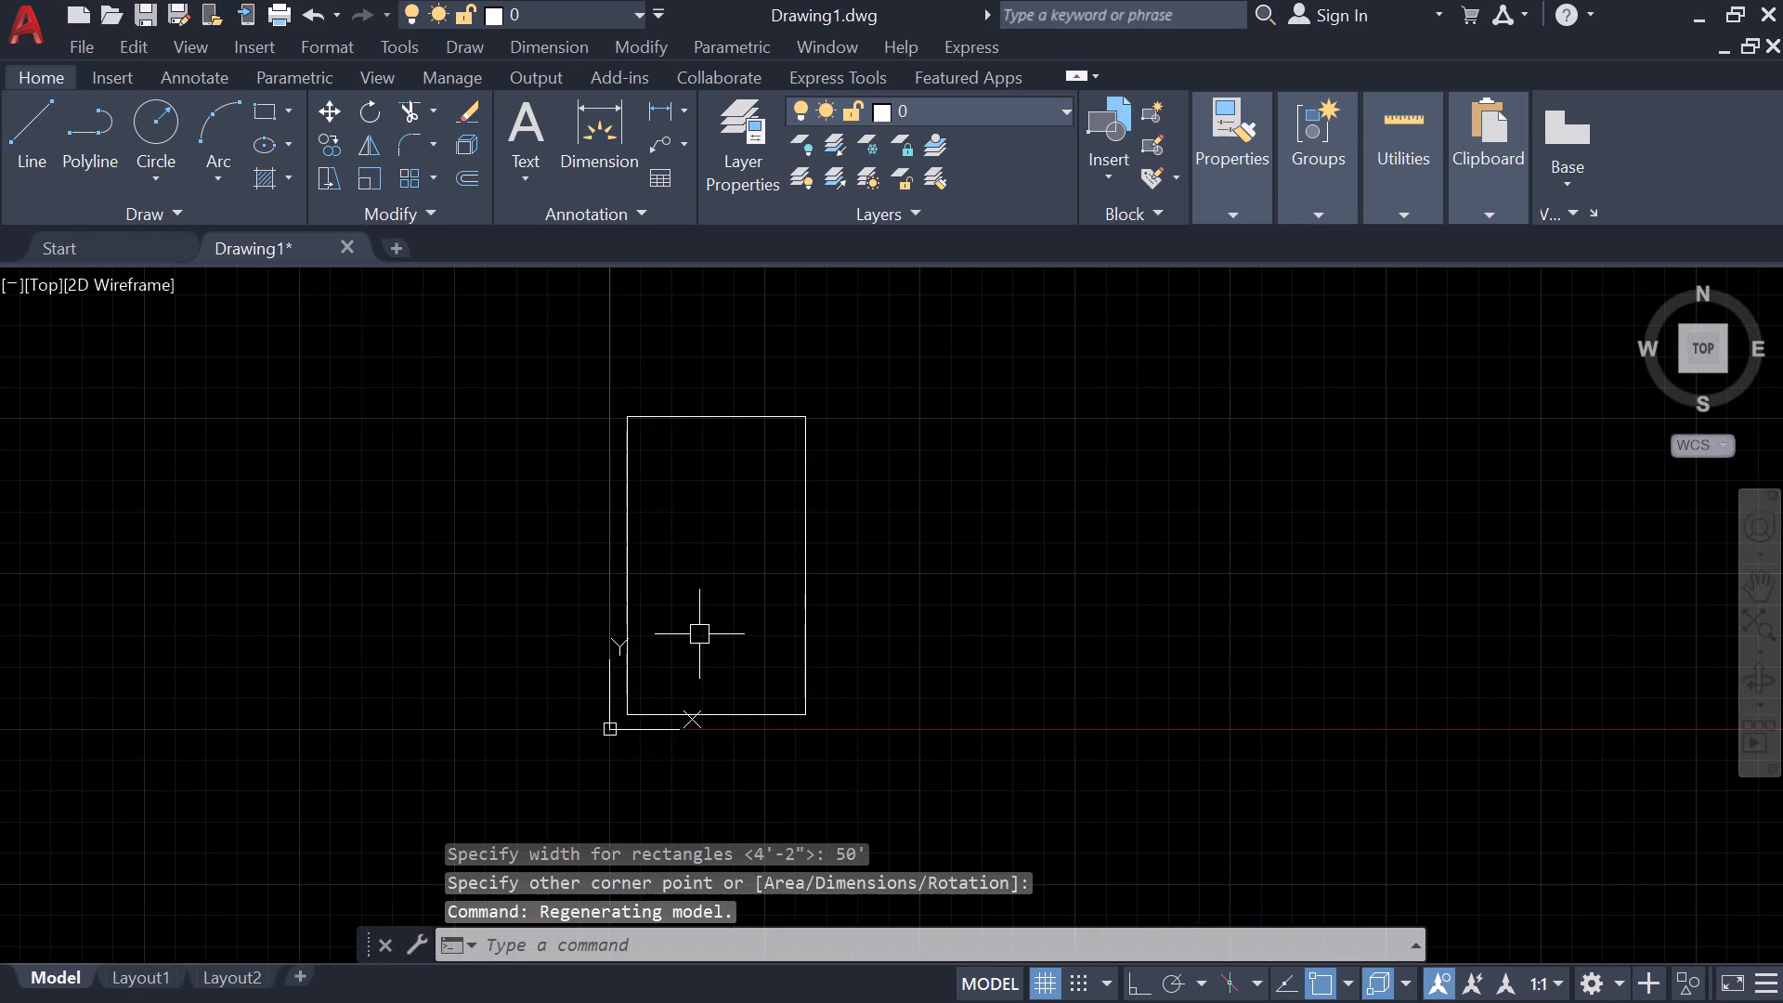
{"action": "middle_click_drag", "start_coordinate": [699, 634], "coordinate": [763, 672]}
{"action": "left_click_drag", "start_coordinate": [955, 780], "coordinate": [942, 780]}
{"action": "left_click", "coordinate": [735, 664]}
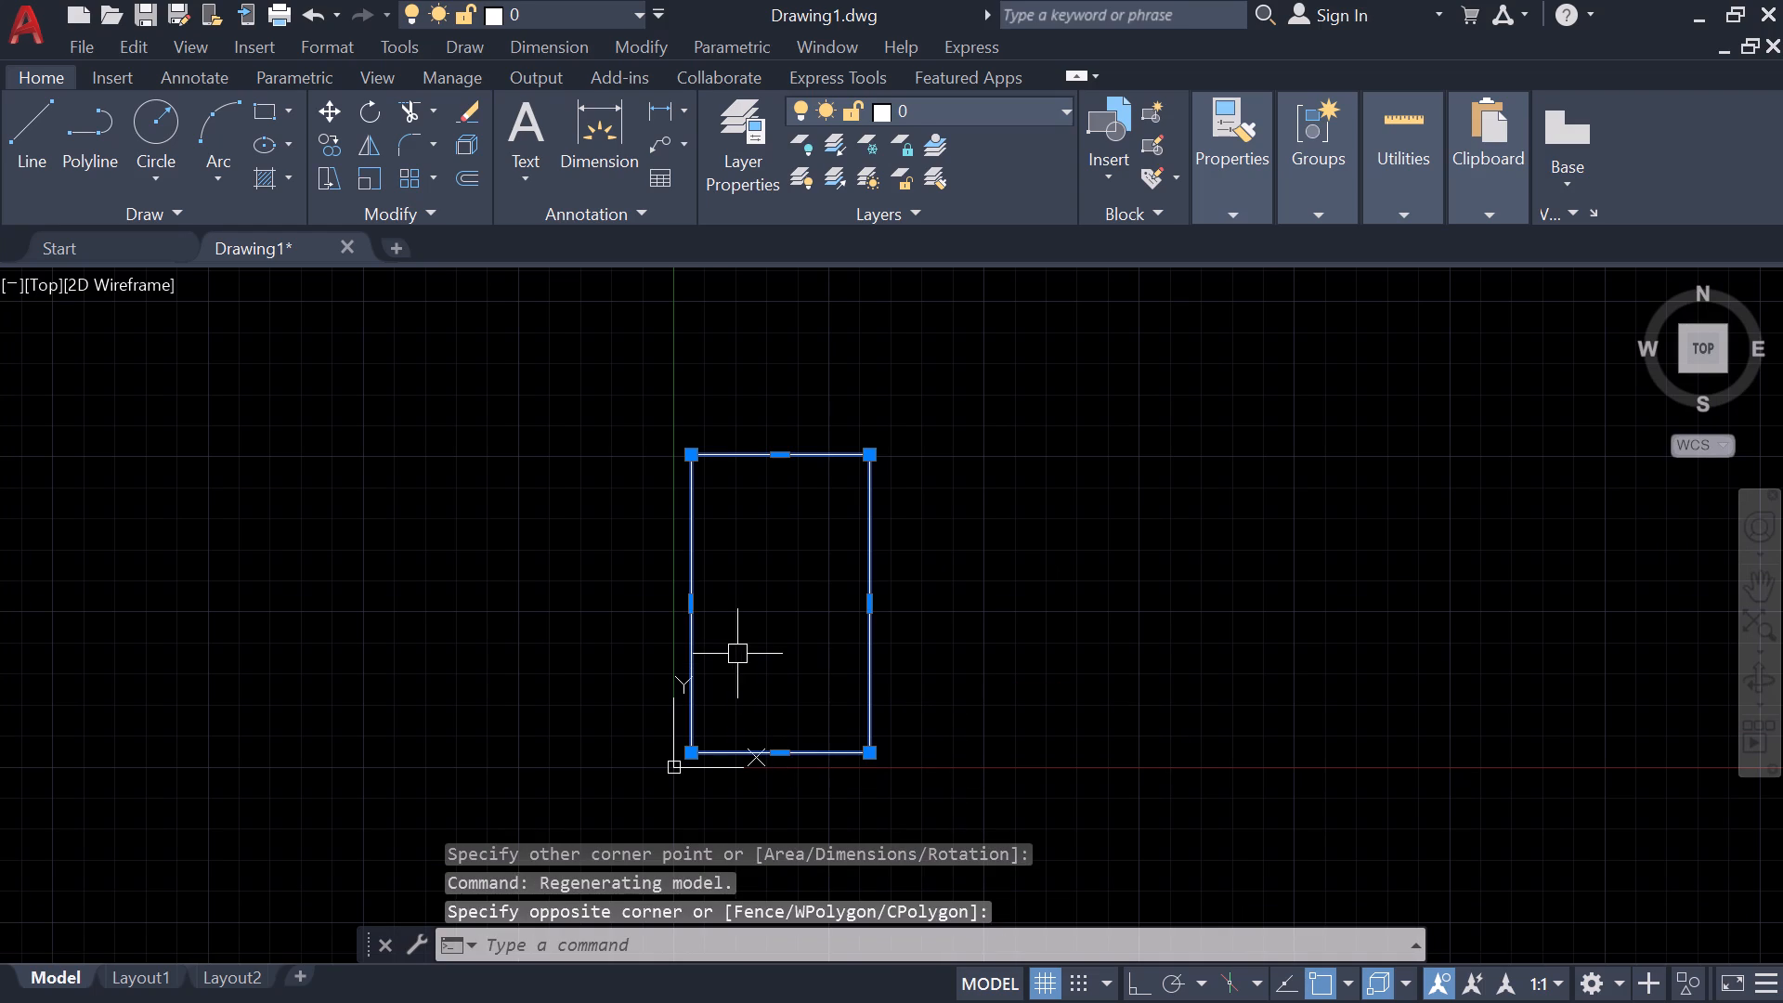
{"action": "type", "text": "m"}
{"action": "key", "text": "space"}
{"action": "left_click", "coordinate": [748, 642]}
{"action": "left_click", "coordinate": [1008, 611]}
Offset the rectangle inward by 9" using the Through option.
{"action": "scroll", "coordinate": [1112, 554], "scroll_direction": "up", "scroll_amount": 1}
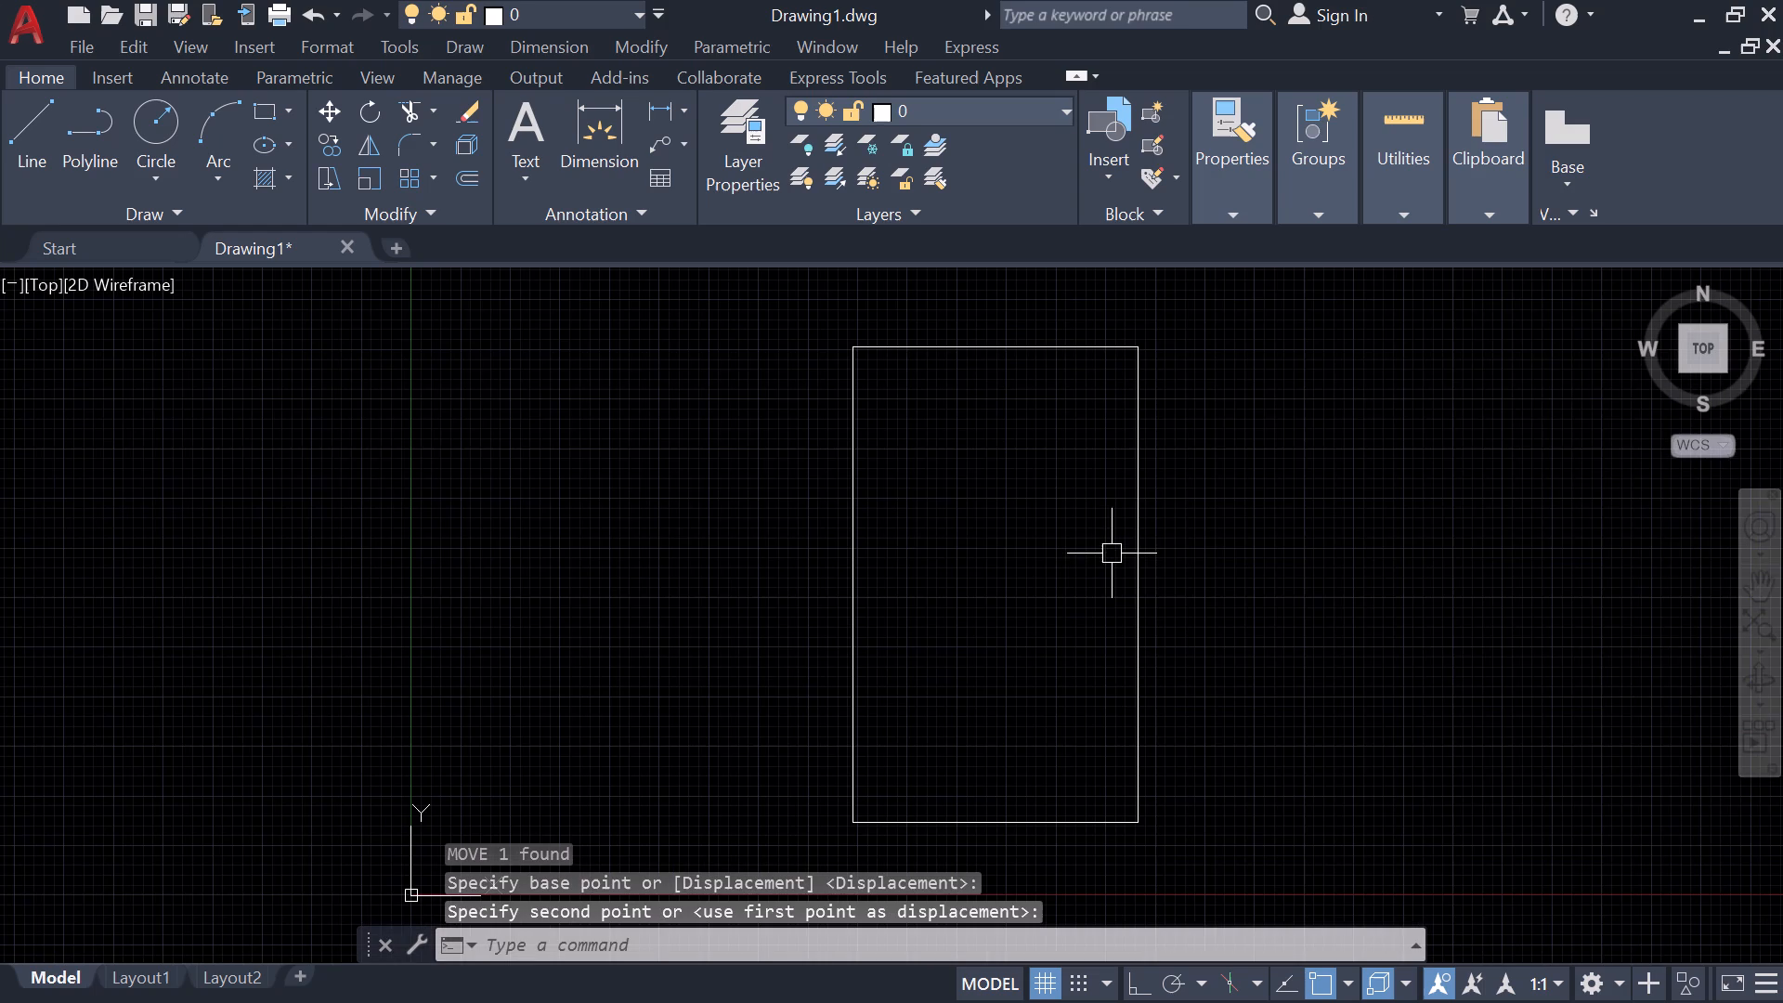
{"action": "left_click", "coordinate": [1155, 555]}
{"action": "left_click", "coordinate": [1074, 530]}
{"action": "key", "text": "o"}
{"action": "key", "text": "Return"}
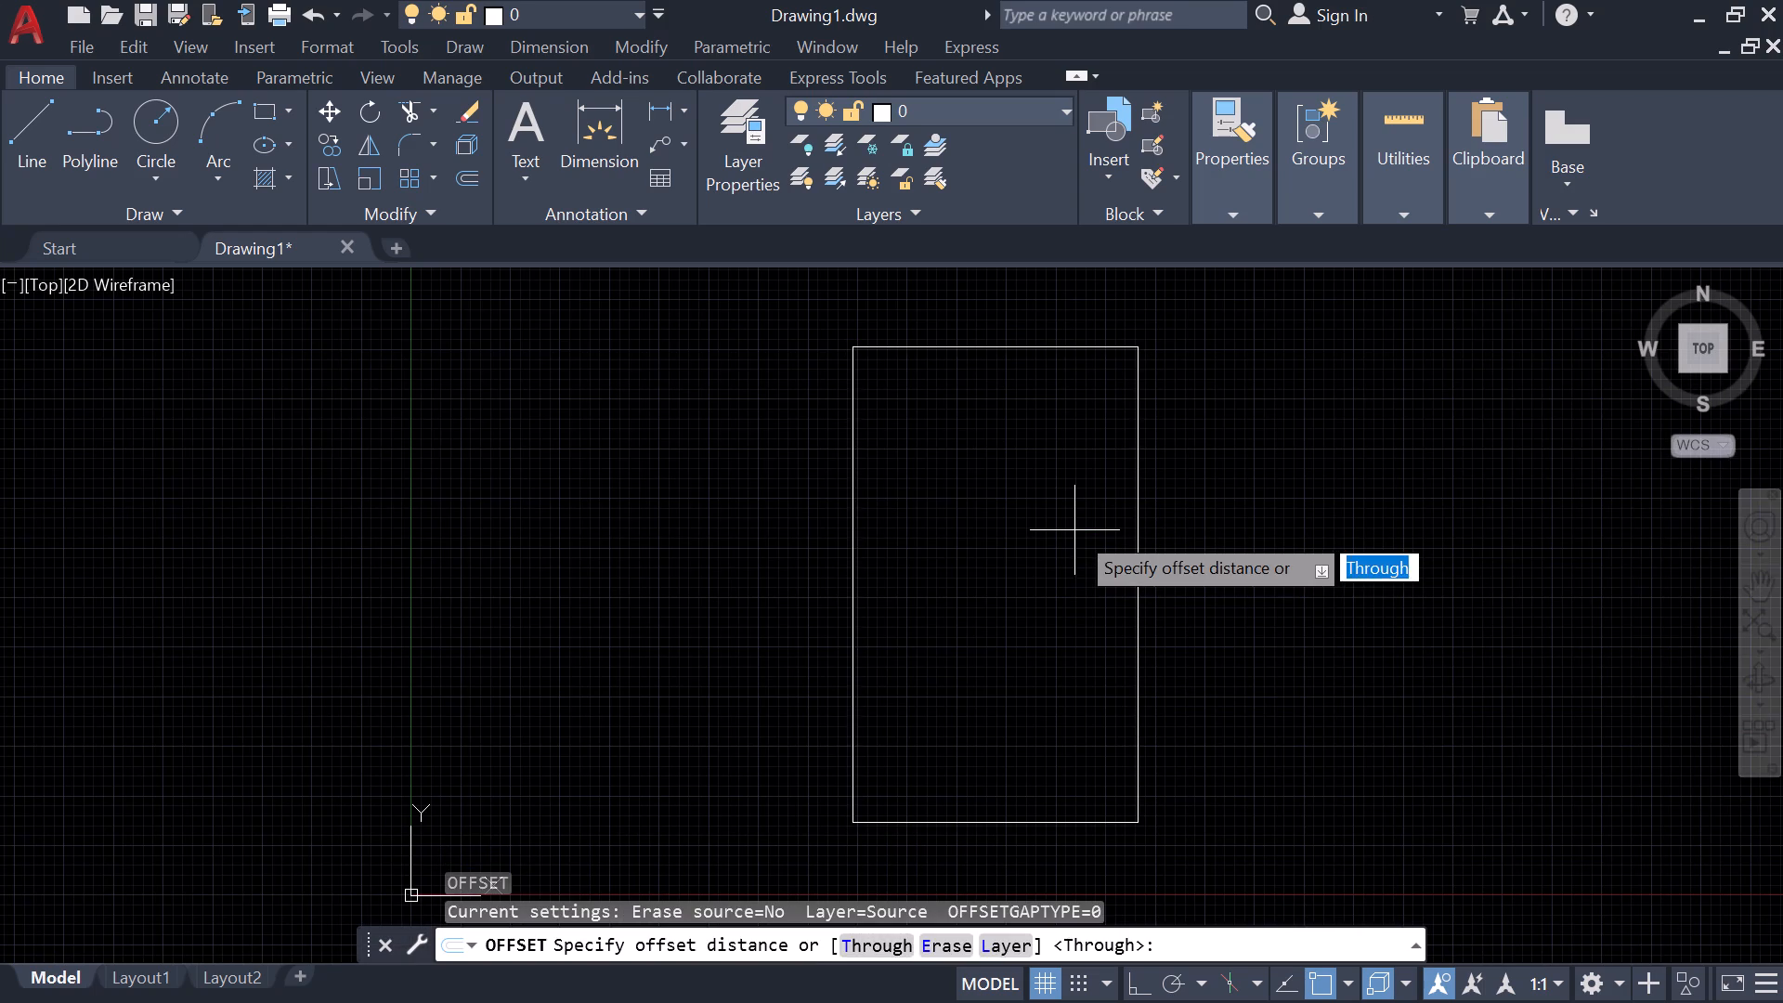
{"action": "key", "text": "space"}
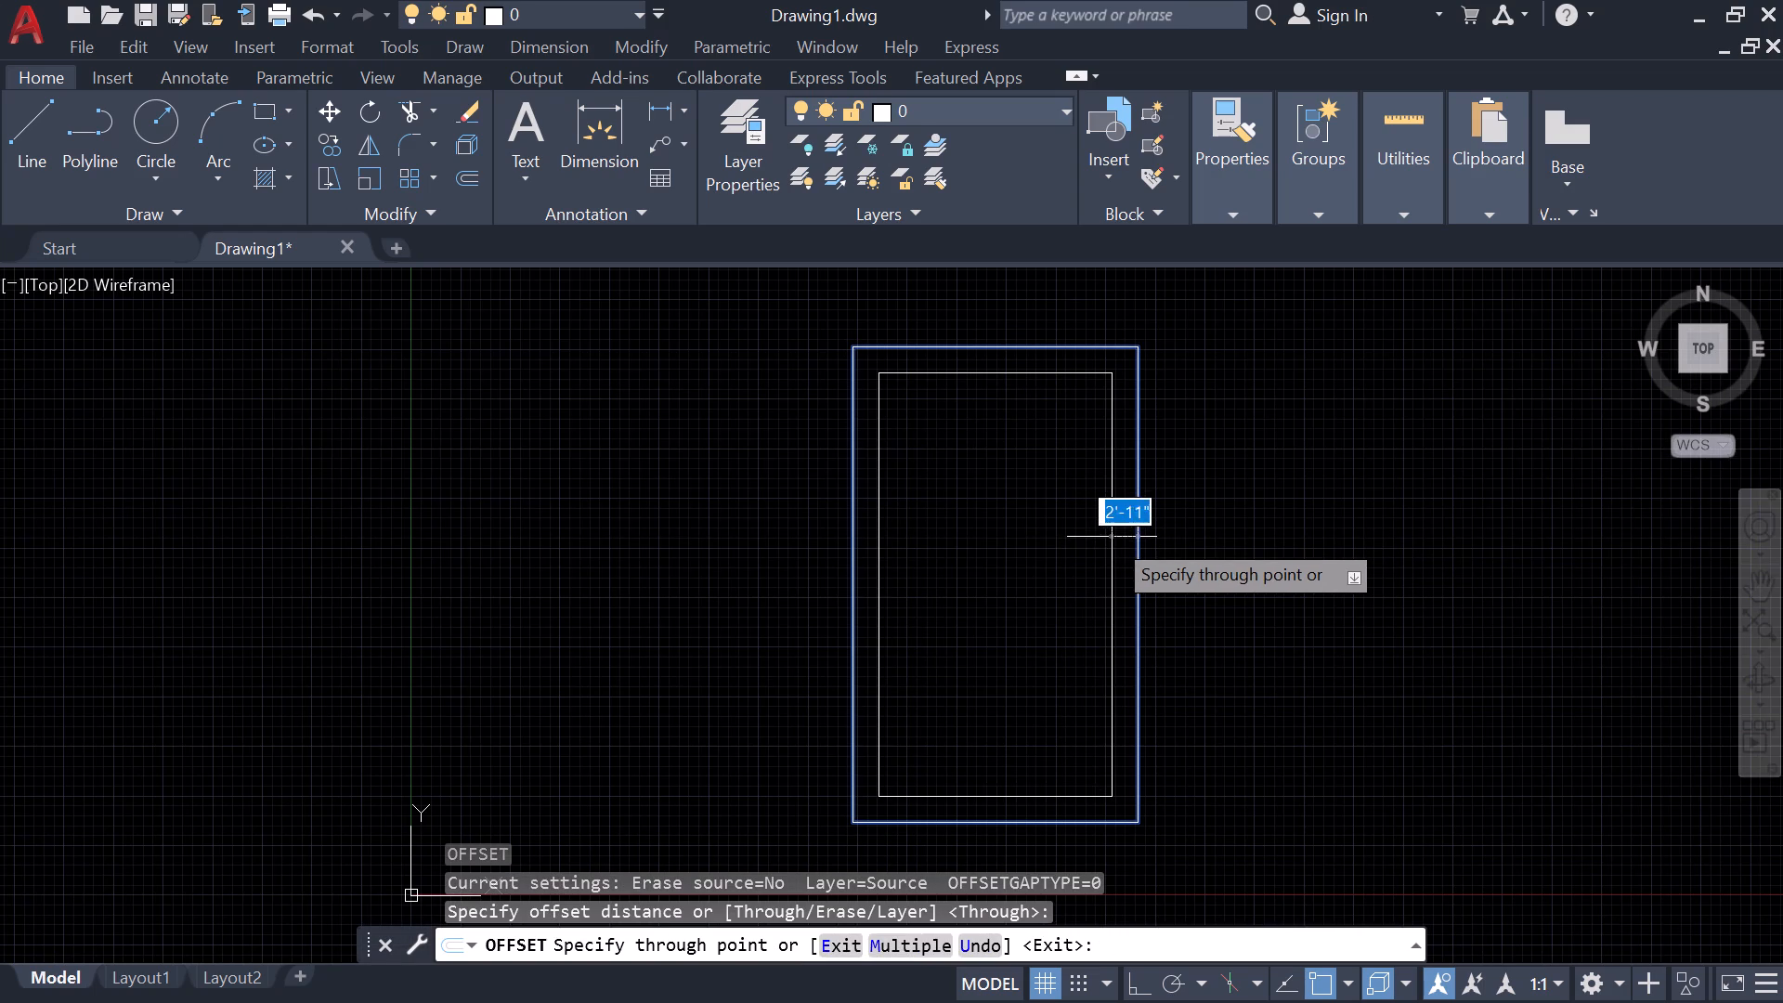
{"action": "type", "text": "9\""}
{"action": "key", "text": "Return"}
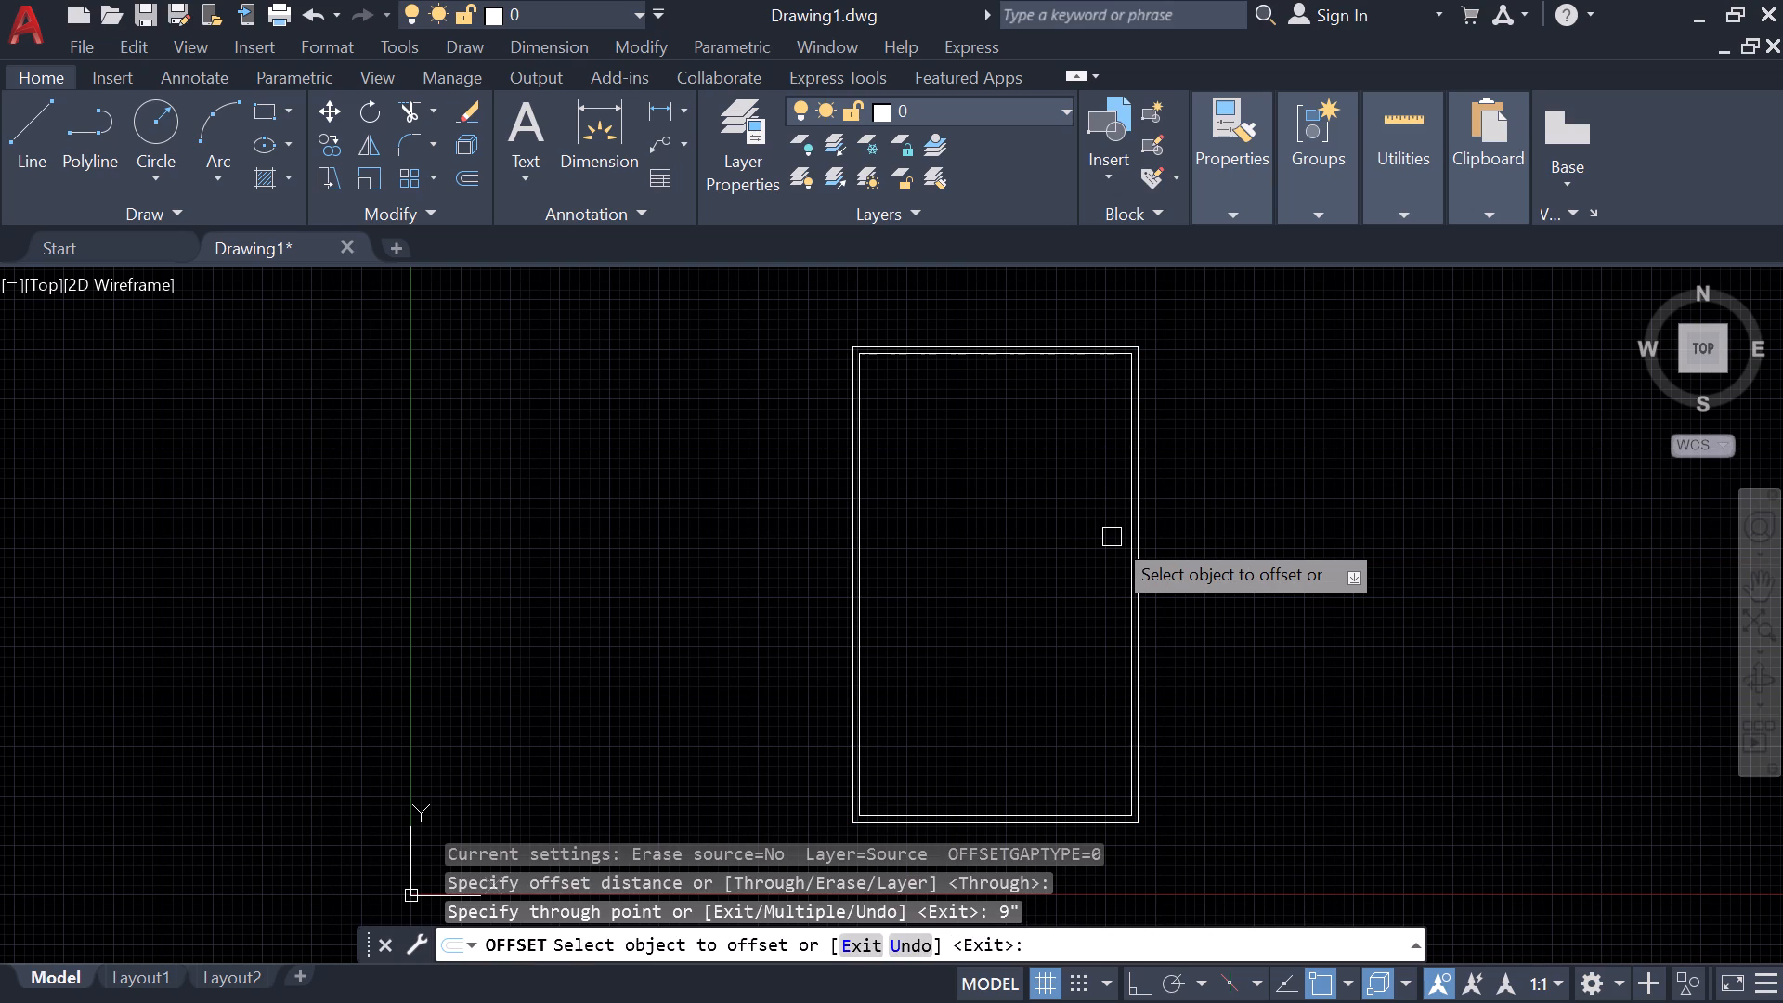
{"action": "left_click", "coordinate": [1112, 537]}
{"action": "key", "text": "Escape"}
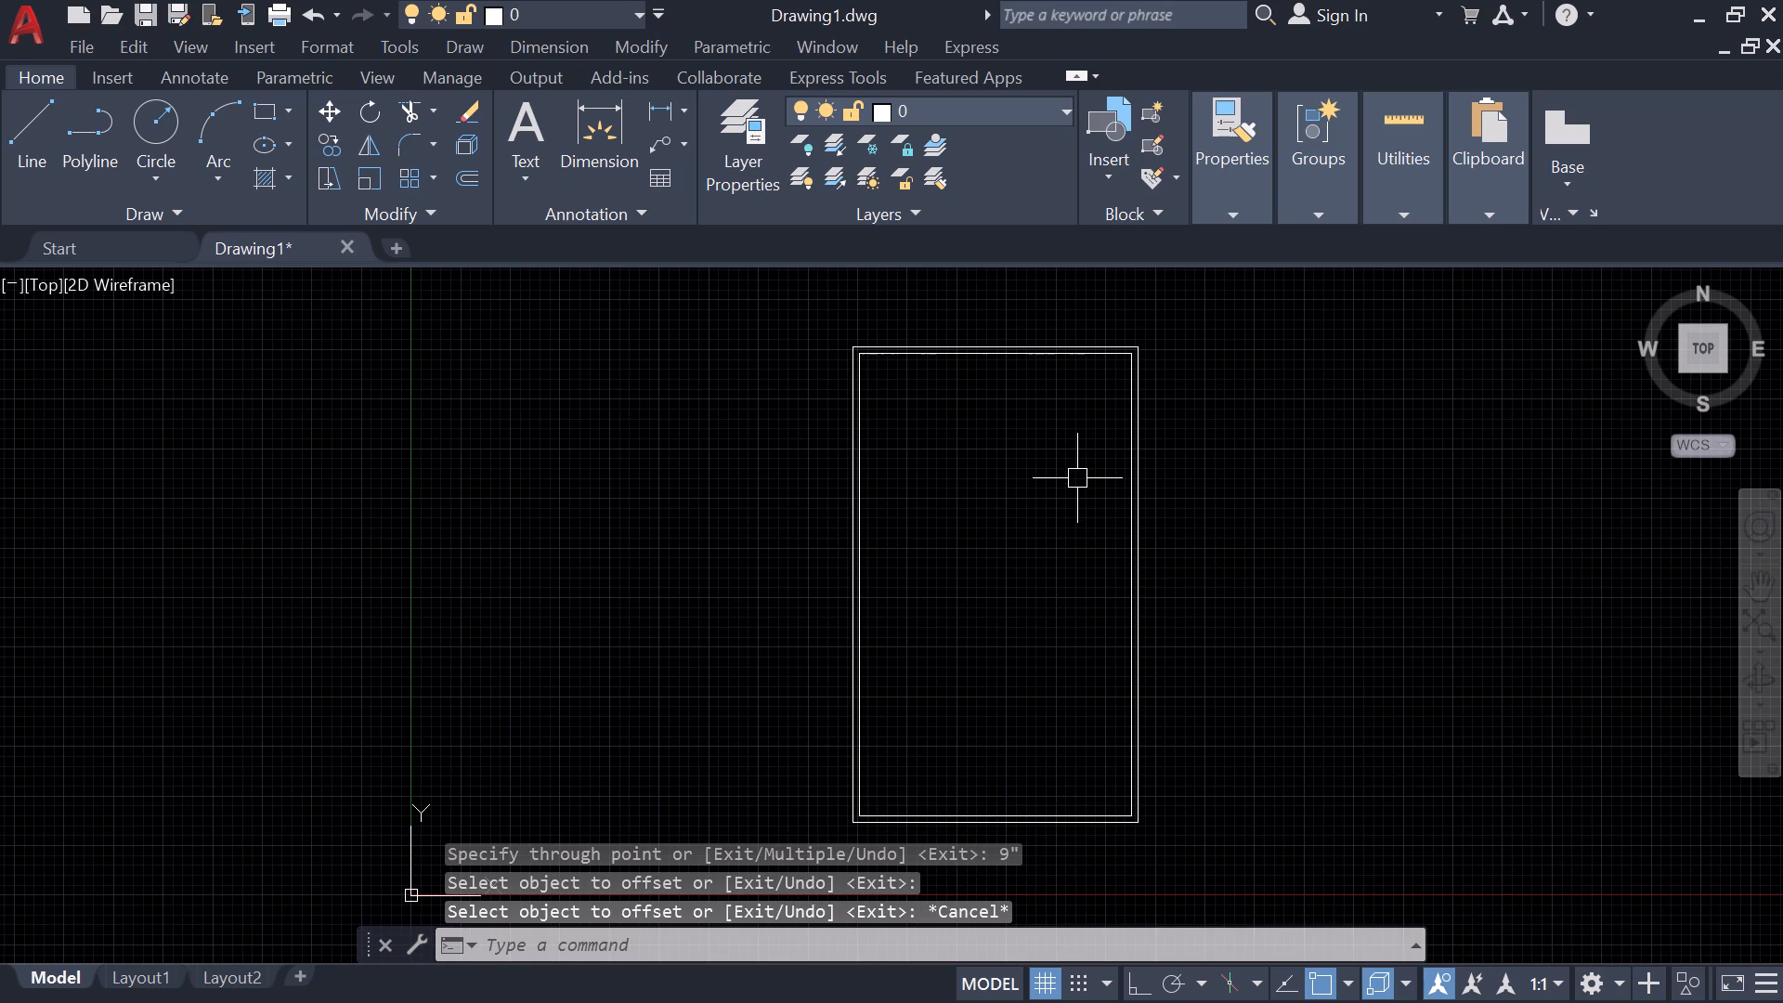
Explode the inner offset rectangle into separate lines.
{"action": "scroll", "coordinate": [1051, 418], "scroll_direction": "up", "scroll_amount": 2}
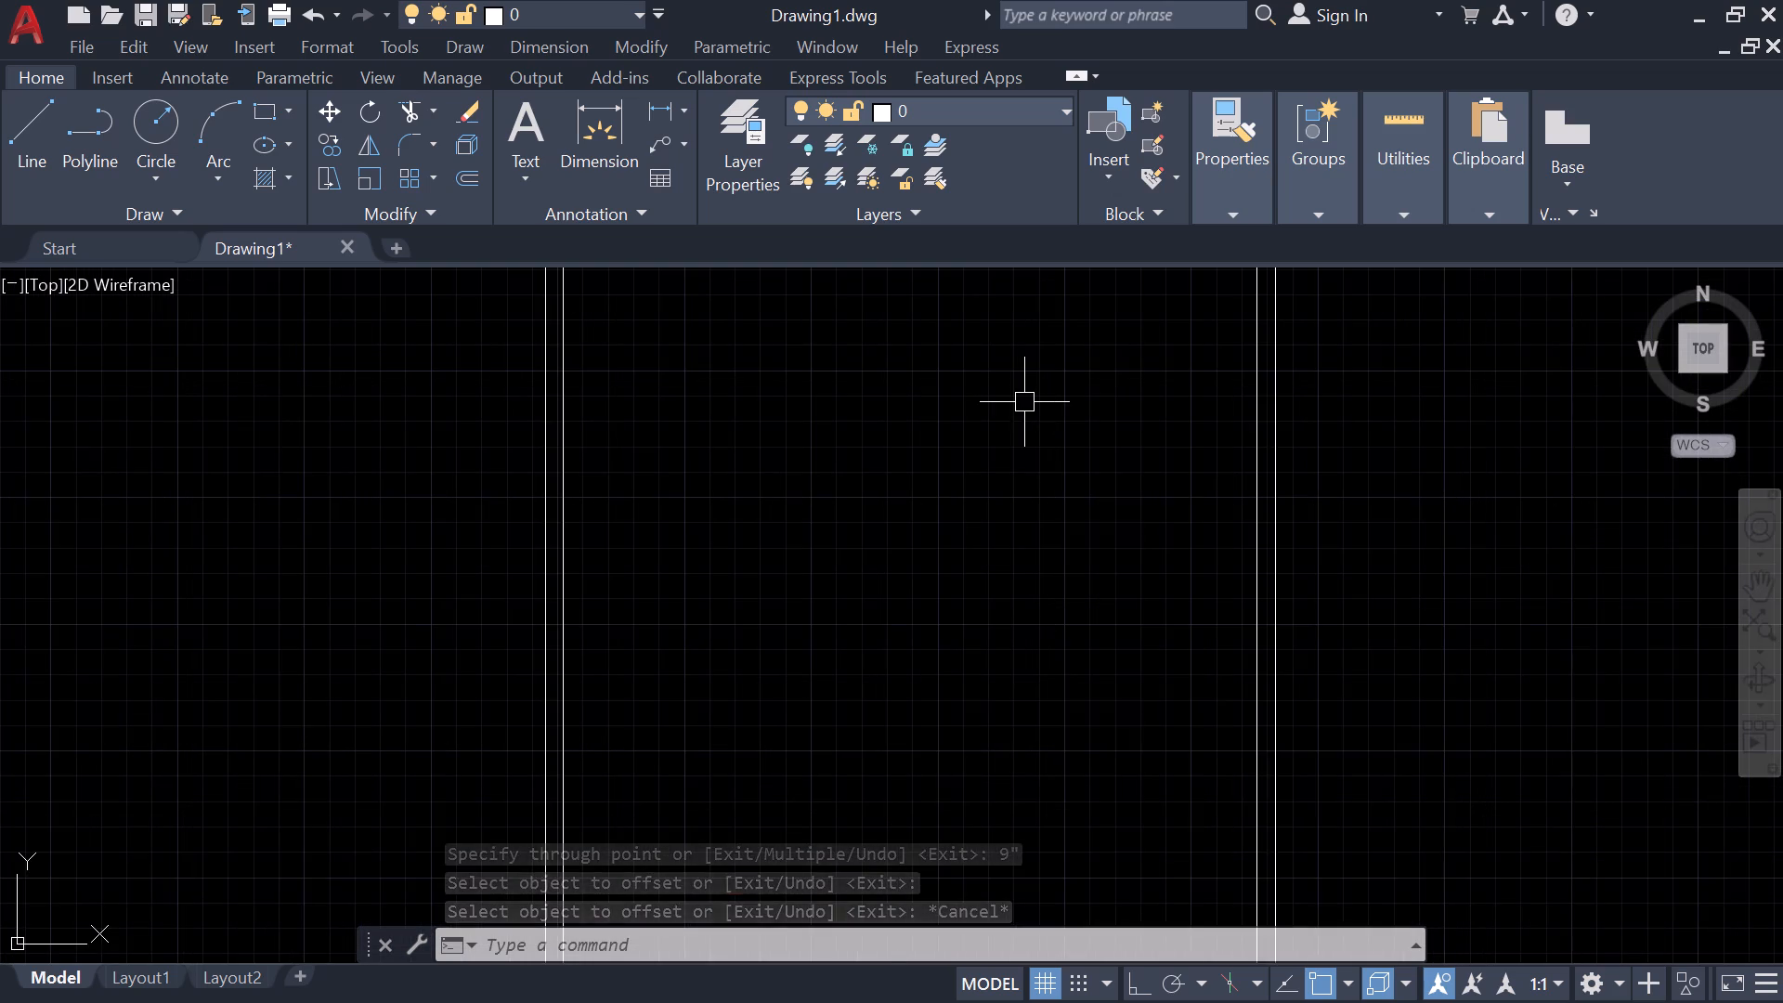
{"action": "scroll", "coordinate": [1024, 402], "scroll_direction": "down", "scroll_amount": 2}
{"action": "middle_click_drag", "start_coordinate": [1019, 391], "coordinate": [1010, 481]}
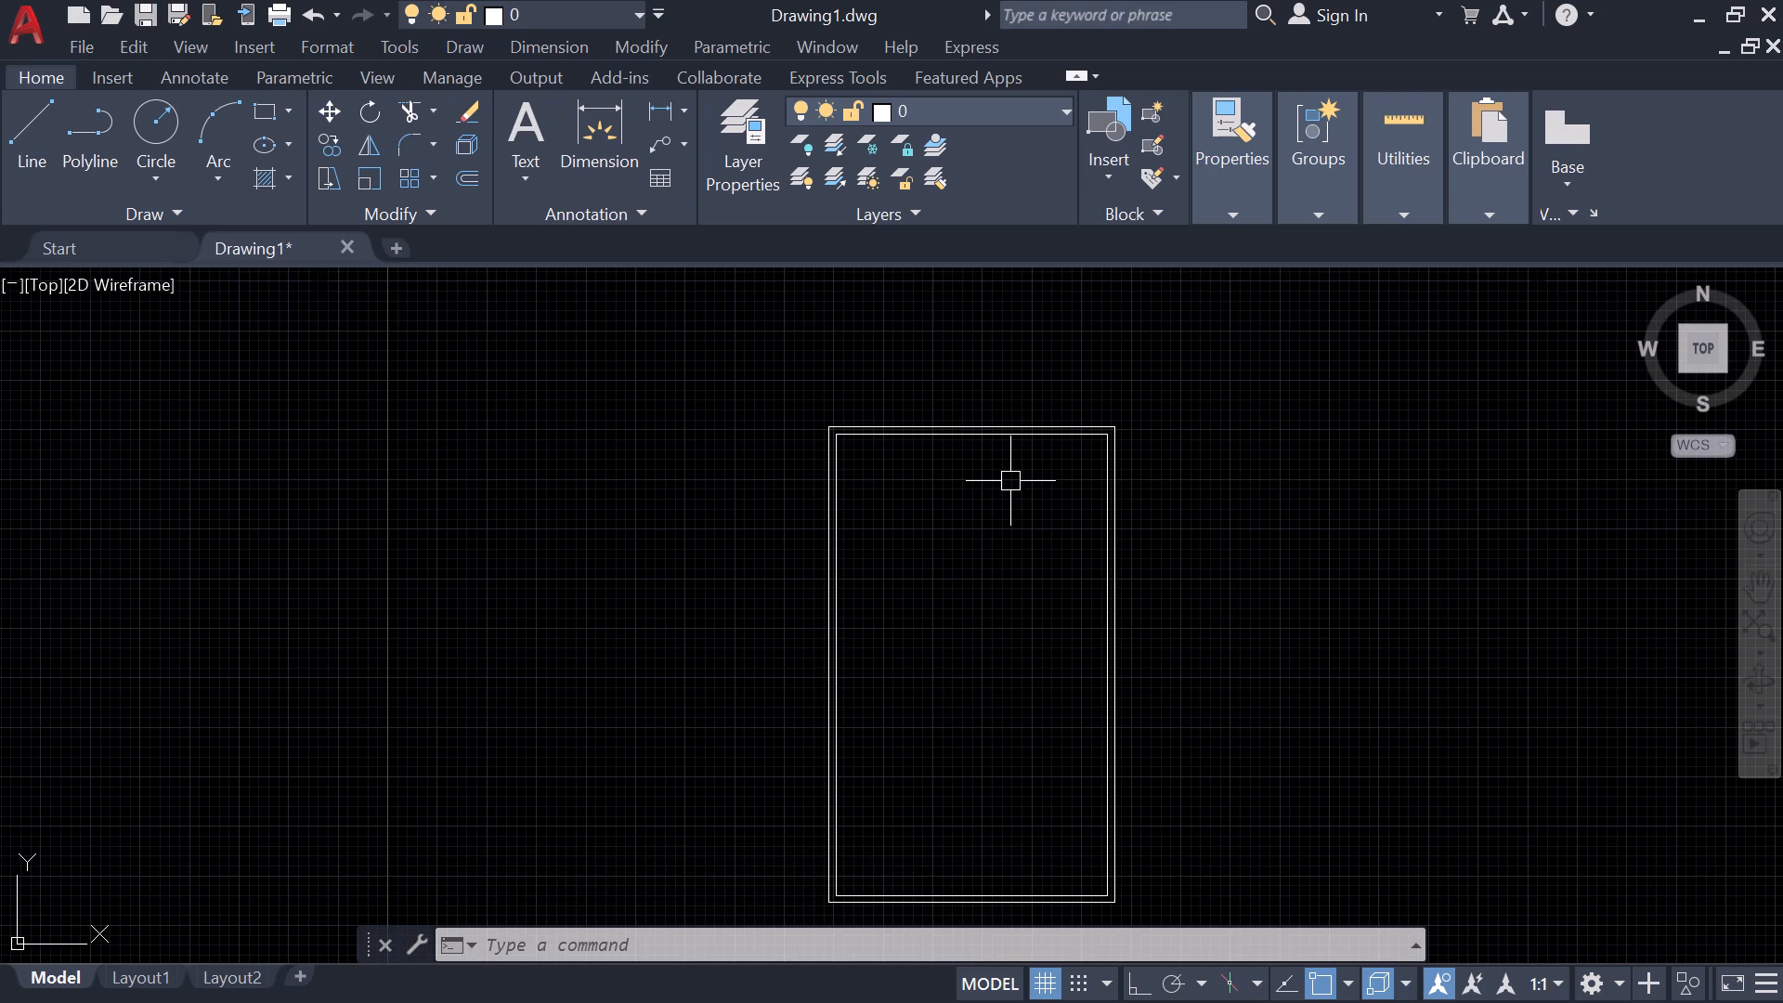
{"action": "middle_click_drag", "start_coordinate": [999, 488], "coordinate": [938, 512]}
{"action": "scroll", "coordinate": [994, 488], "scroll_direction": "up", "scroll_amount": 1}
{"action": "scroll", "coordinate": [803, 490], "scroll_direction": "up", "scroll_amount": 1}
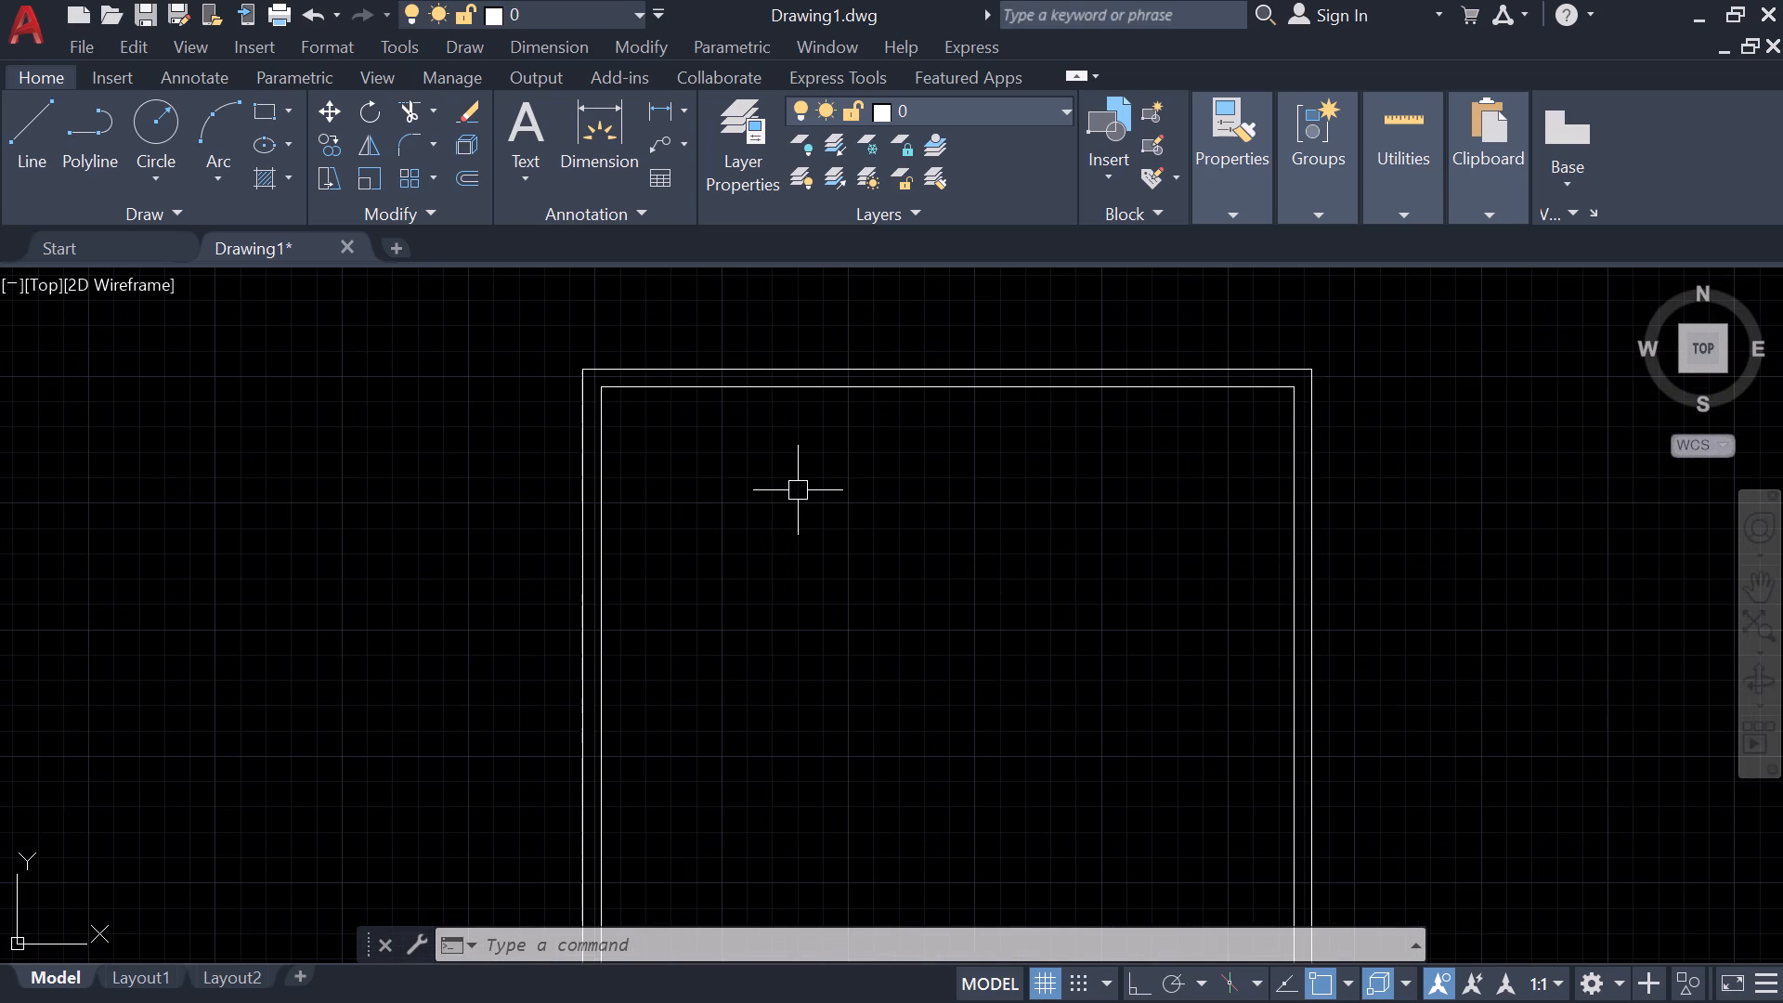
{"action": "scroll", "coordinate": [798, 490], "scroll_direction": "up", "scroll_amount": 1}
{"action": "key", "text": "o"}
{"action": "key", "text": "Escape"}
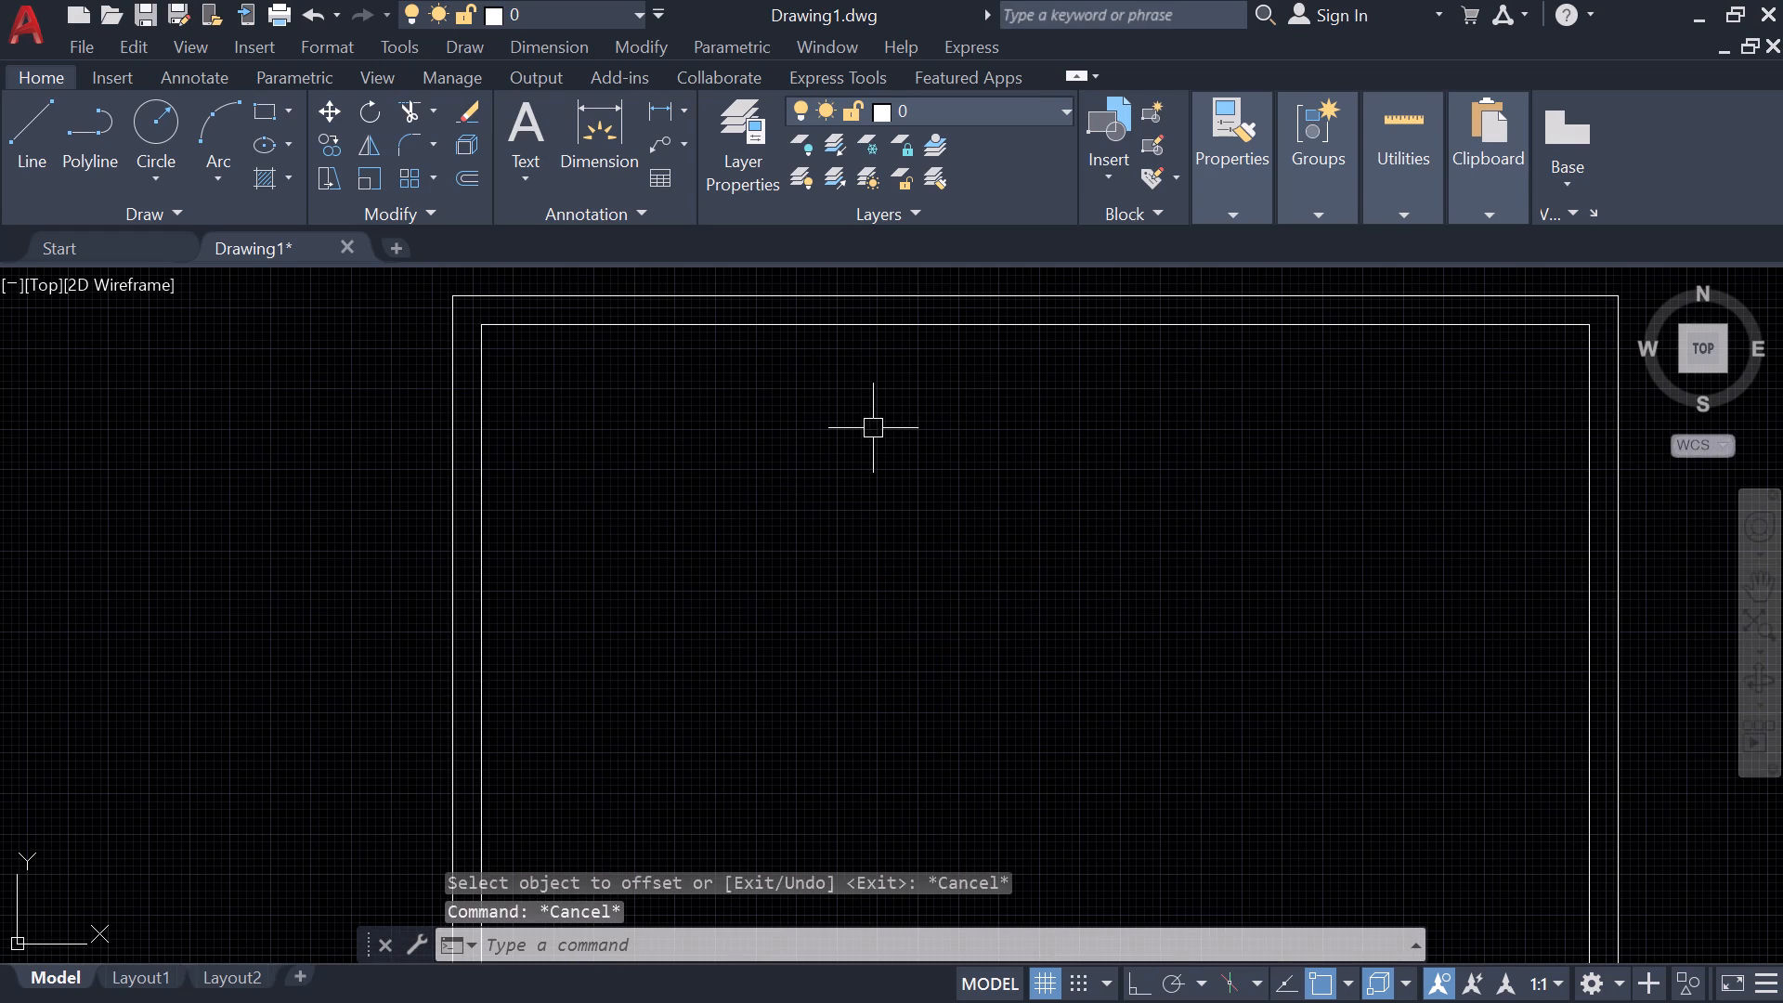
{"action": "left_click", "coordinate": [871, 325]}
{"action": "type", "text": "x"}
{"action": "key", "text": "space"}
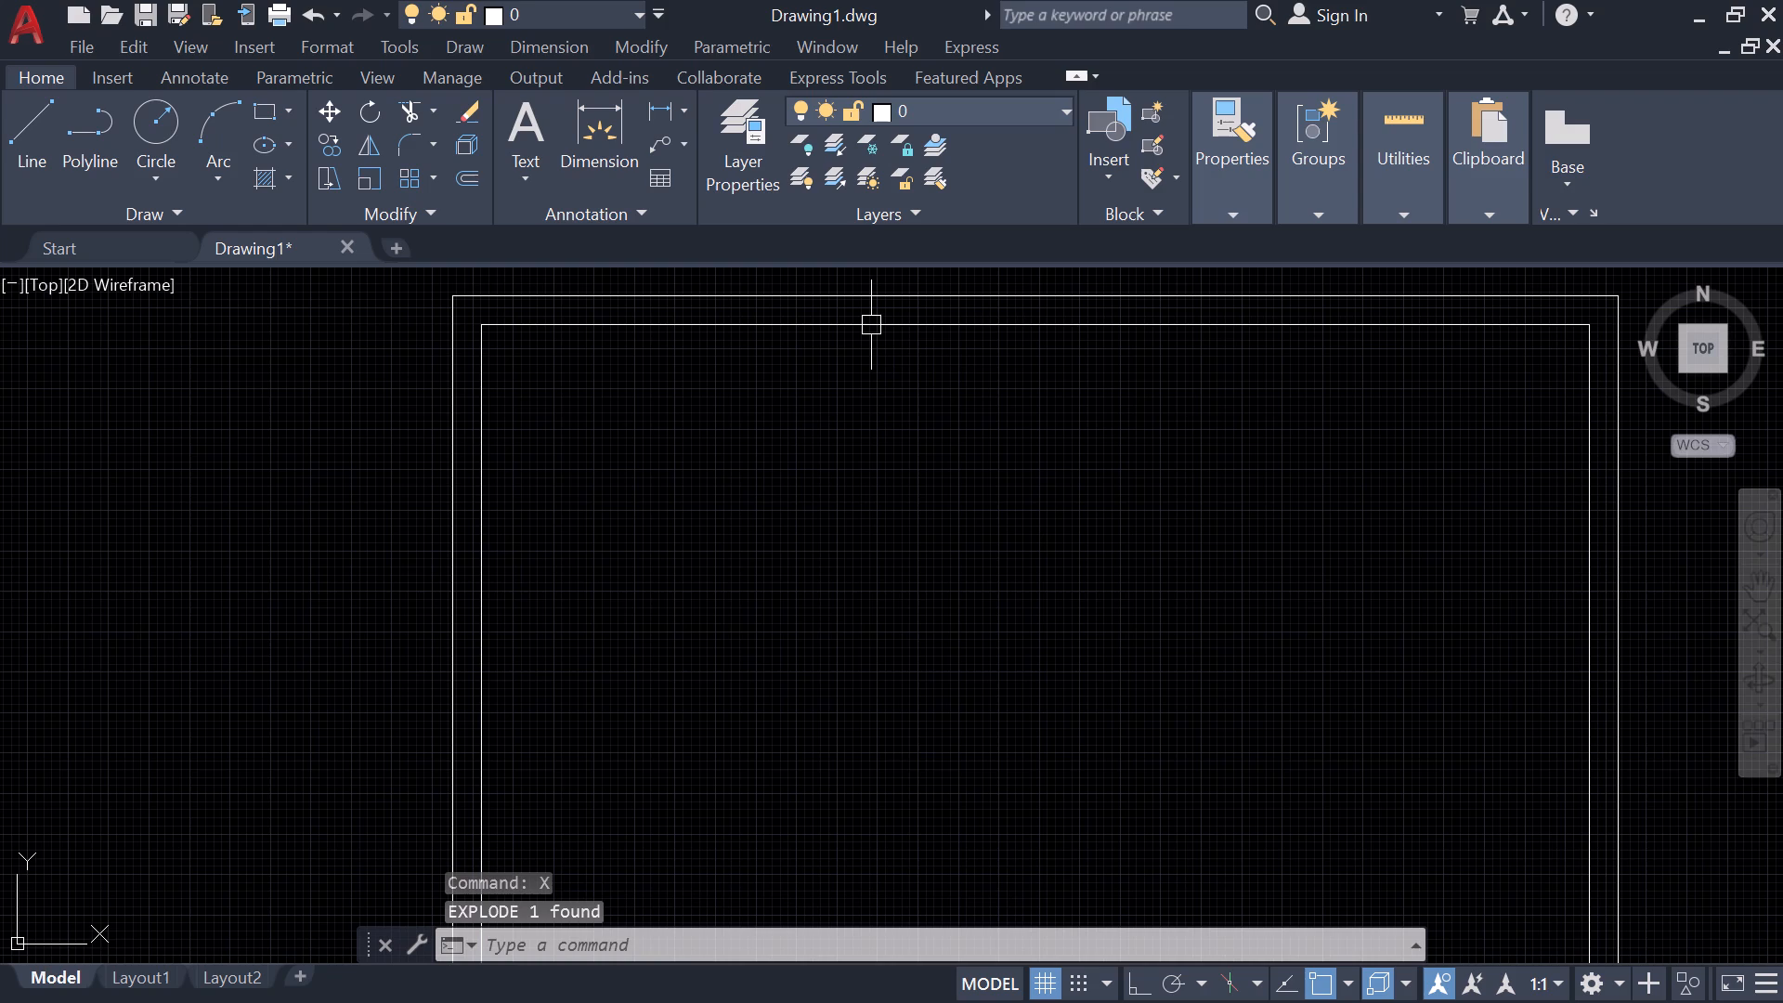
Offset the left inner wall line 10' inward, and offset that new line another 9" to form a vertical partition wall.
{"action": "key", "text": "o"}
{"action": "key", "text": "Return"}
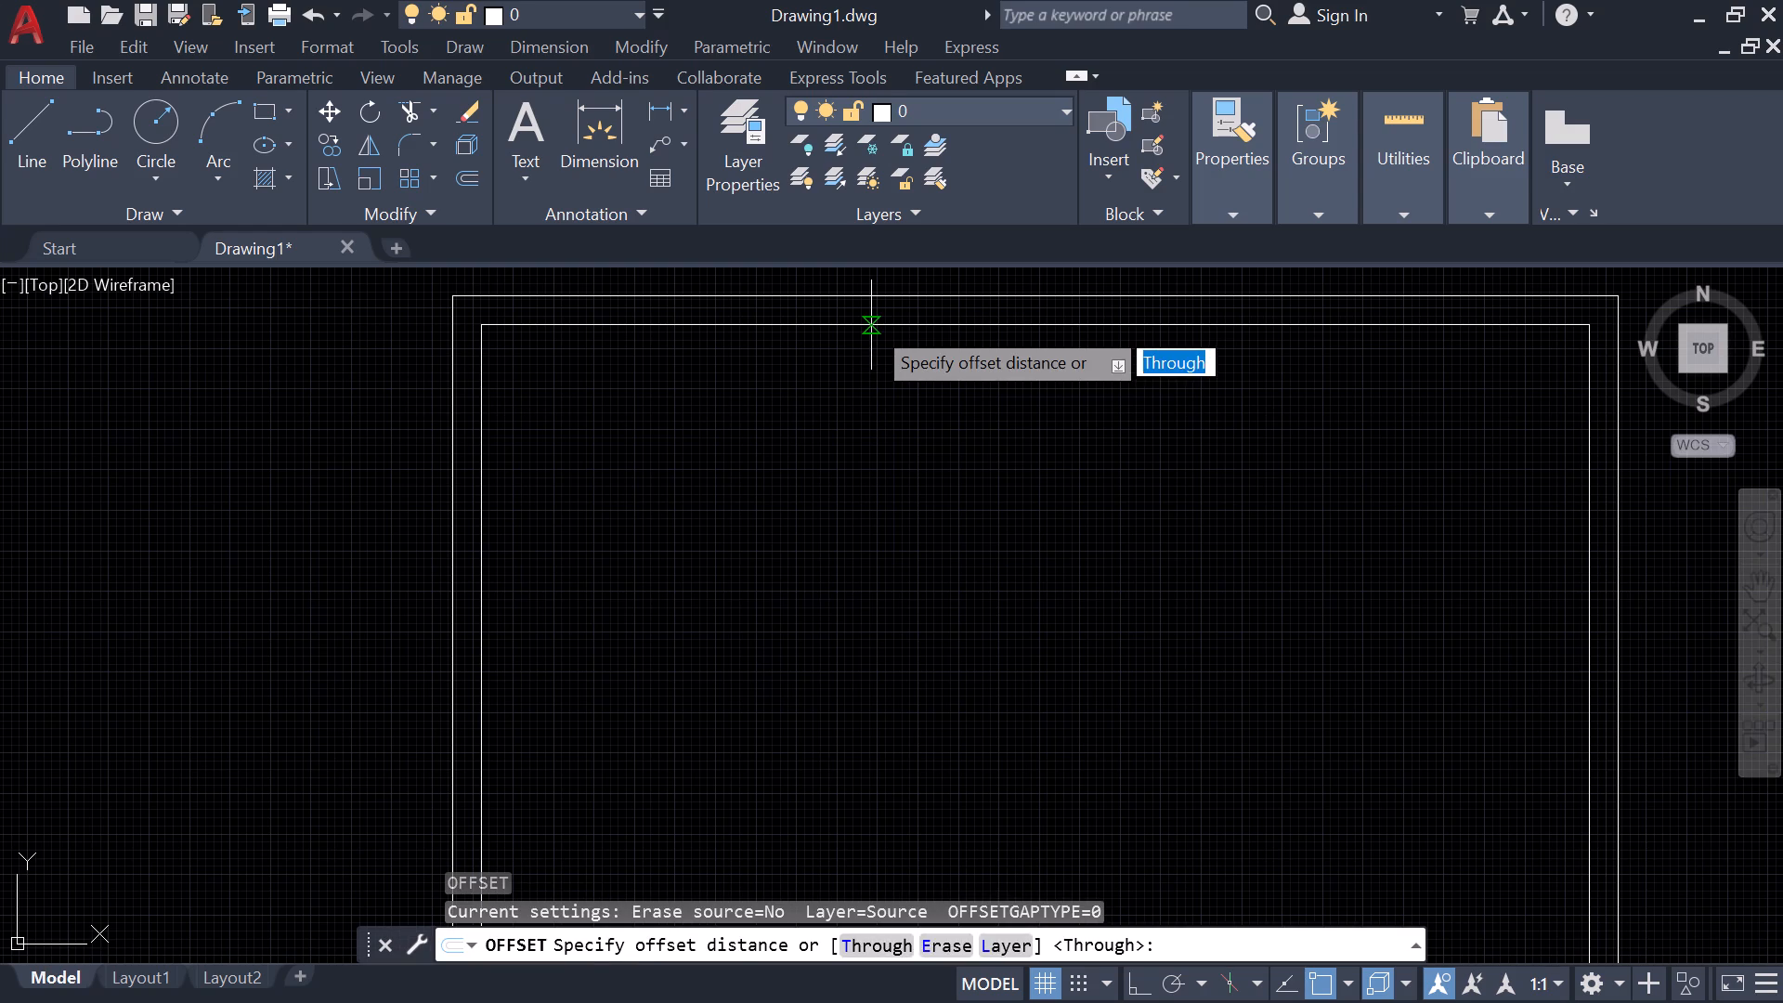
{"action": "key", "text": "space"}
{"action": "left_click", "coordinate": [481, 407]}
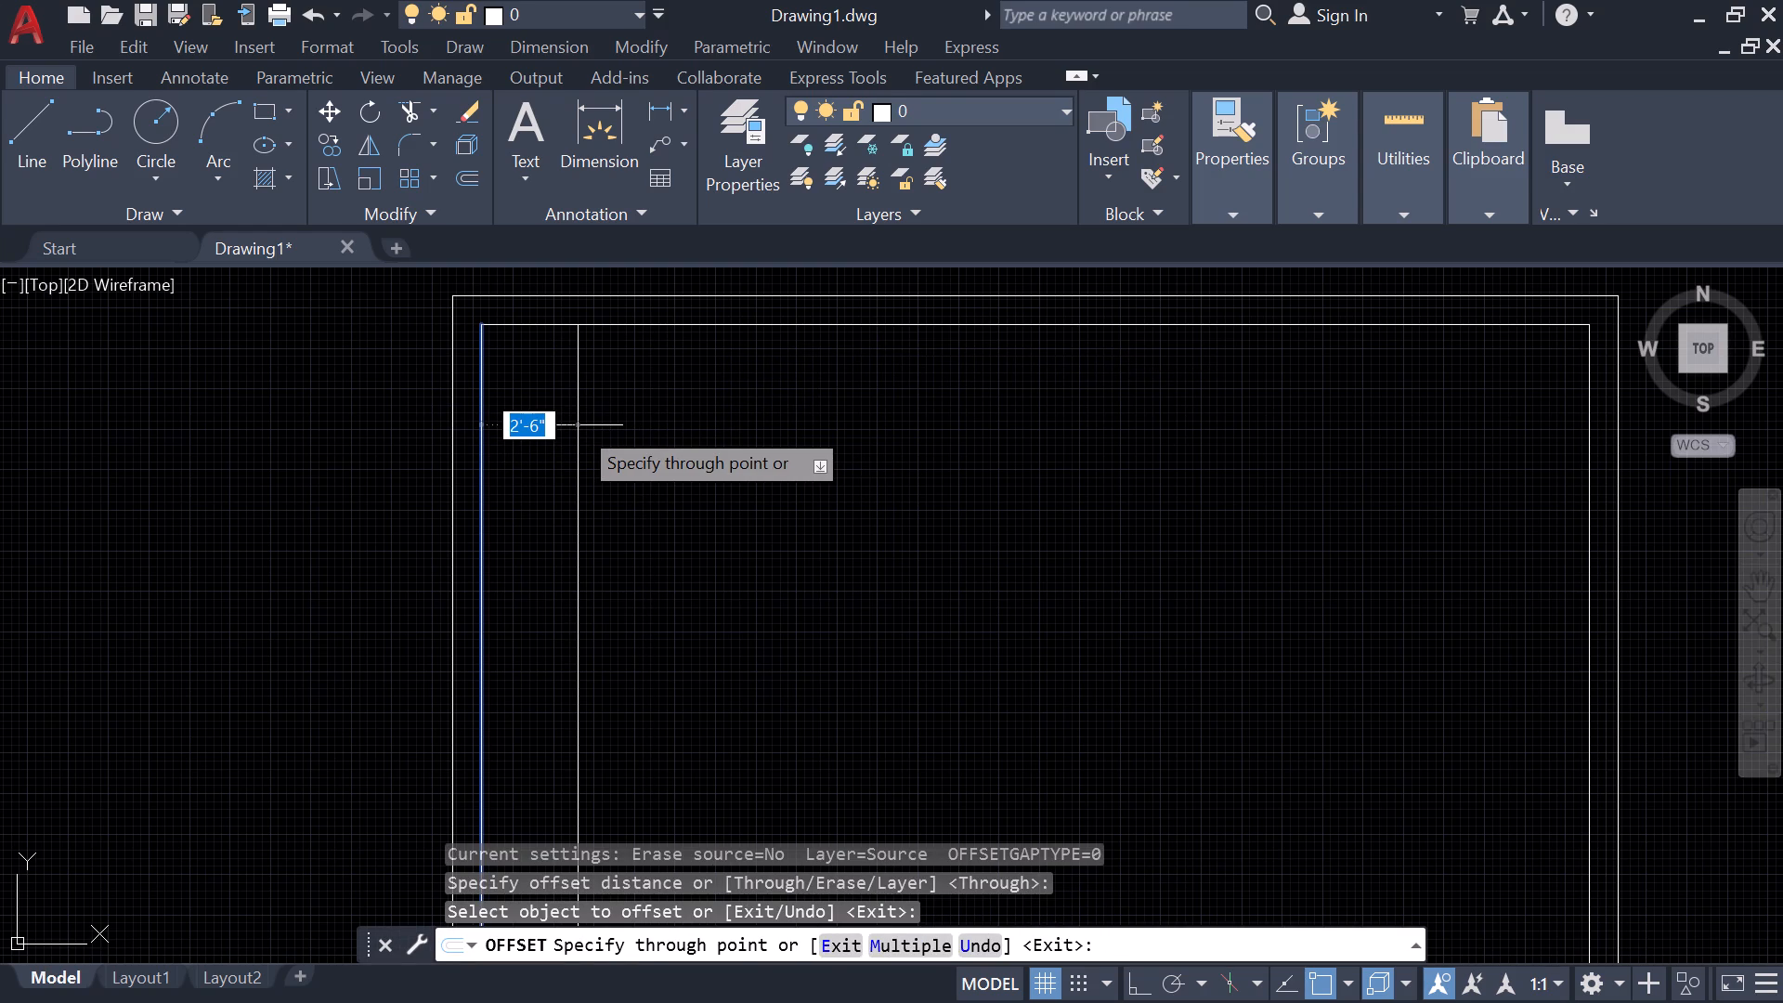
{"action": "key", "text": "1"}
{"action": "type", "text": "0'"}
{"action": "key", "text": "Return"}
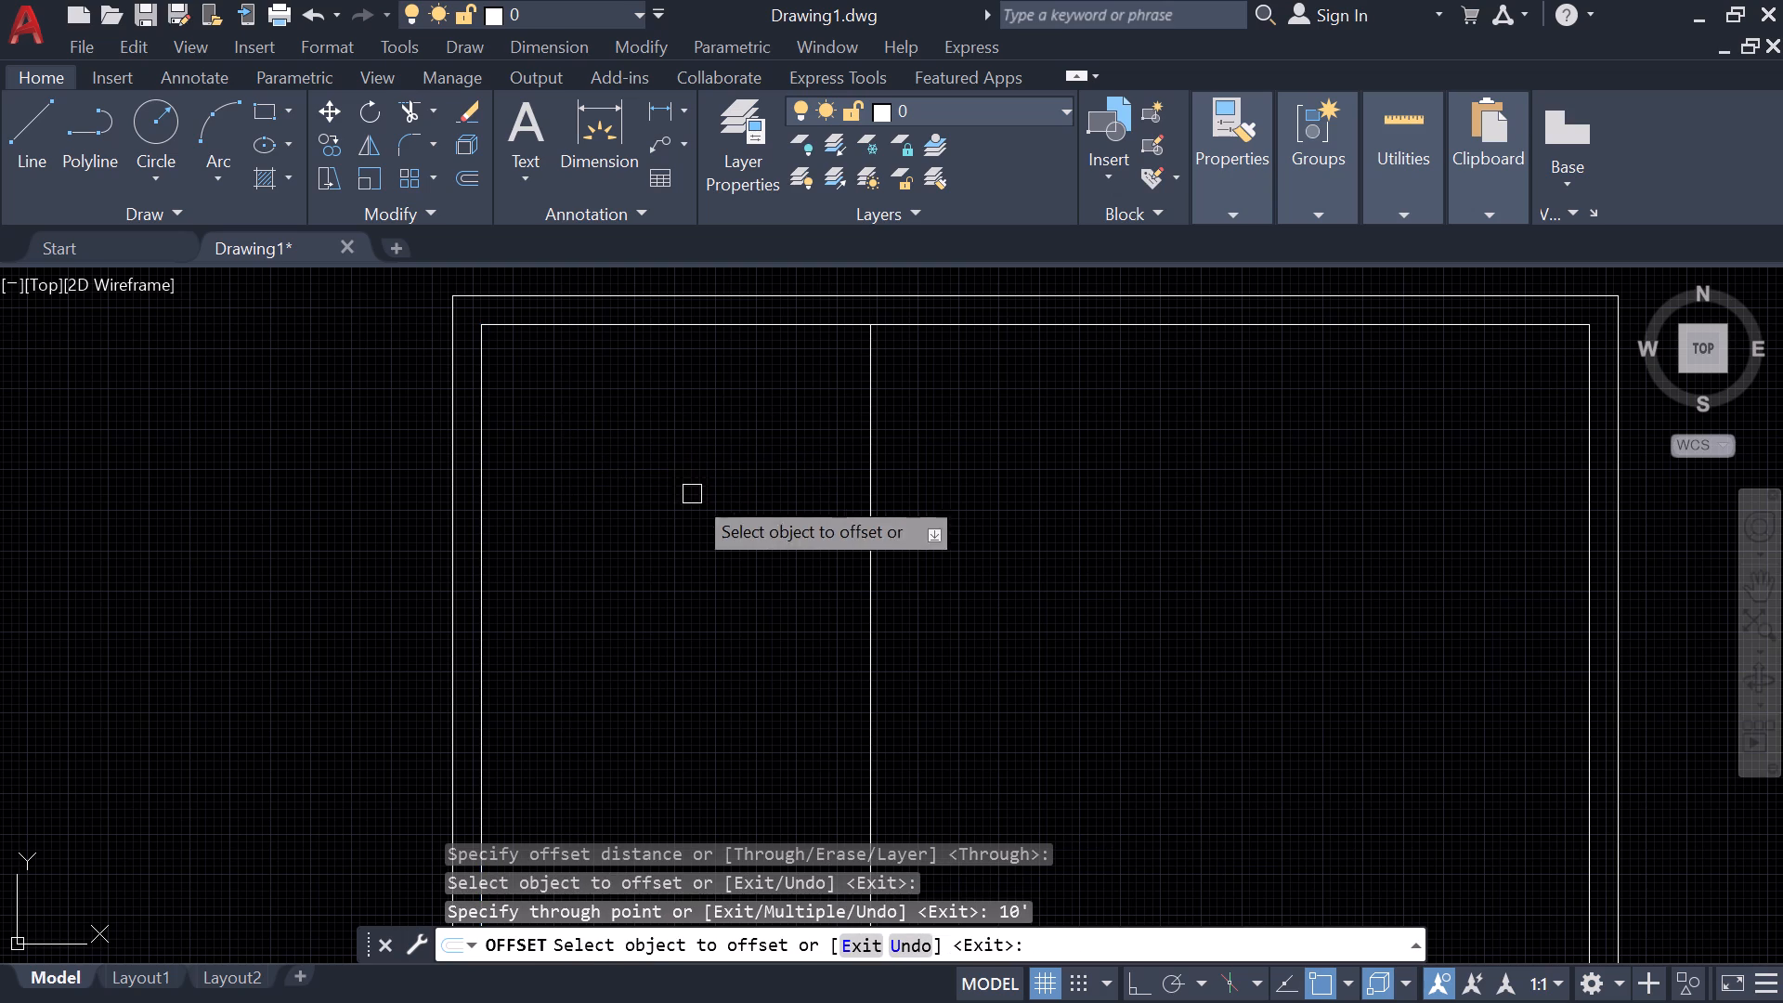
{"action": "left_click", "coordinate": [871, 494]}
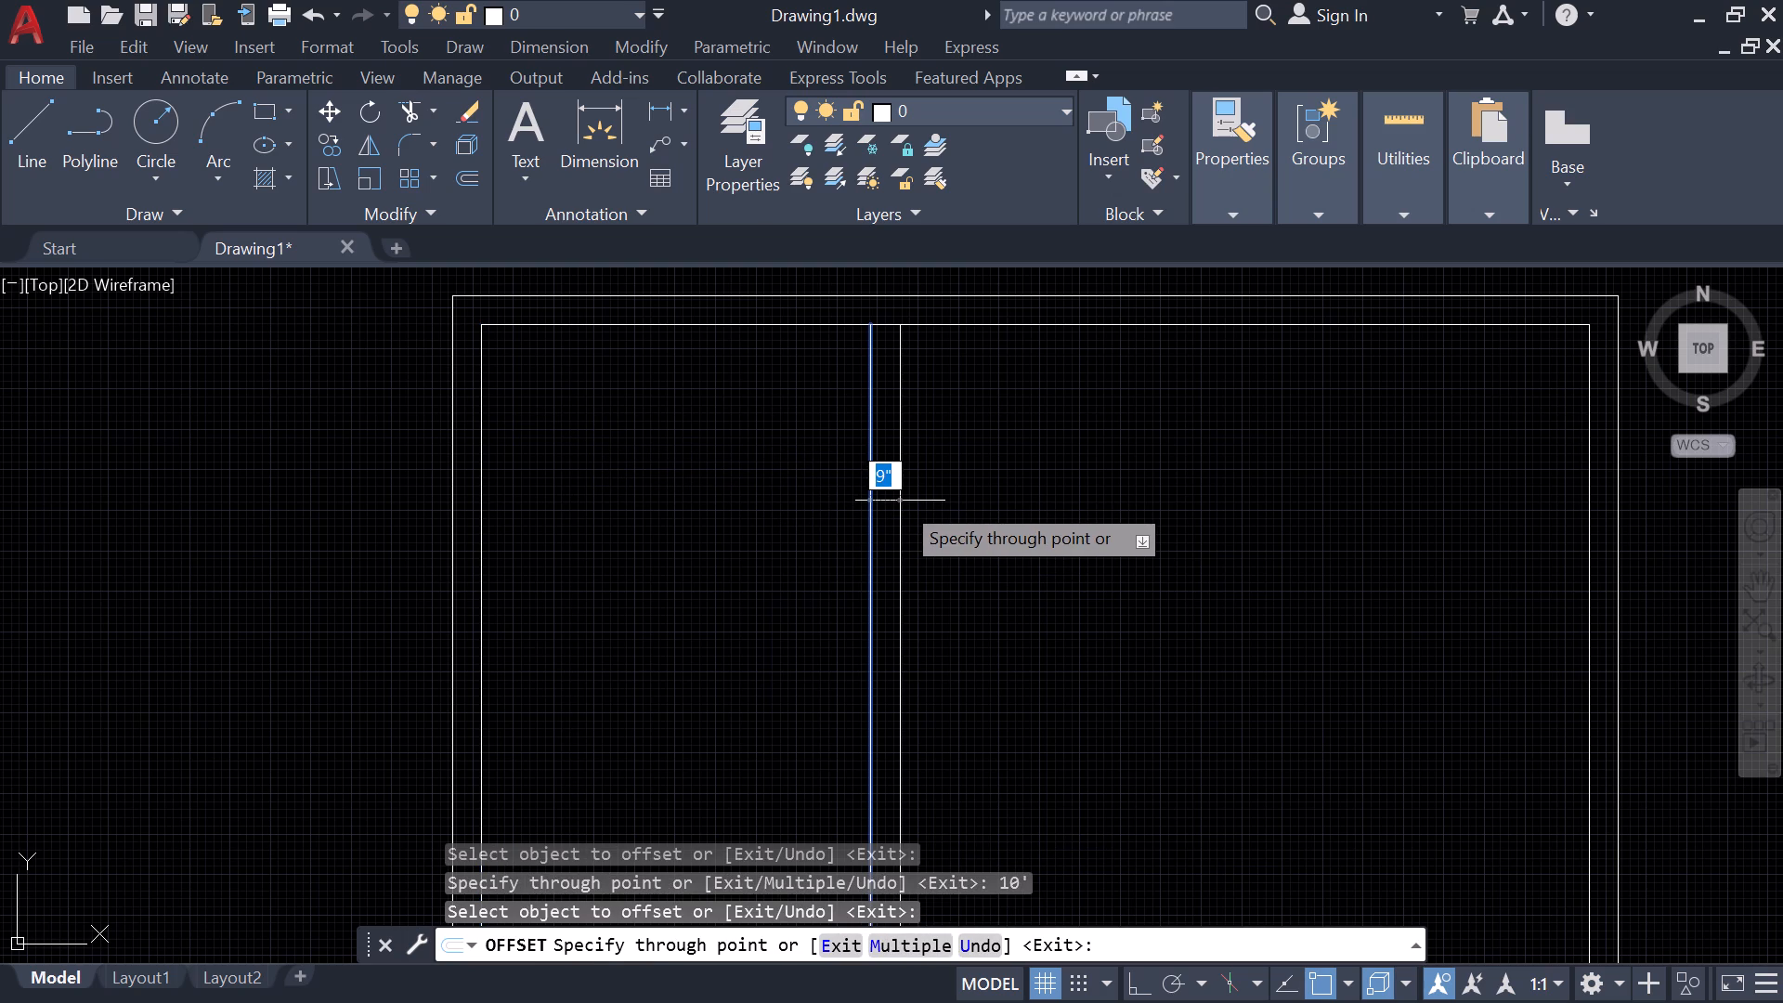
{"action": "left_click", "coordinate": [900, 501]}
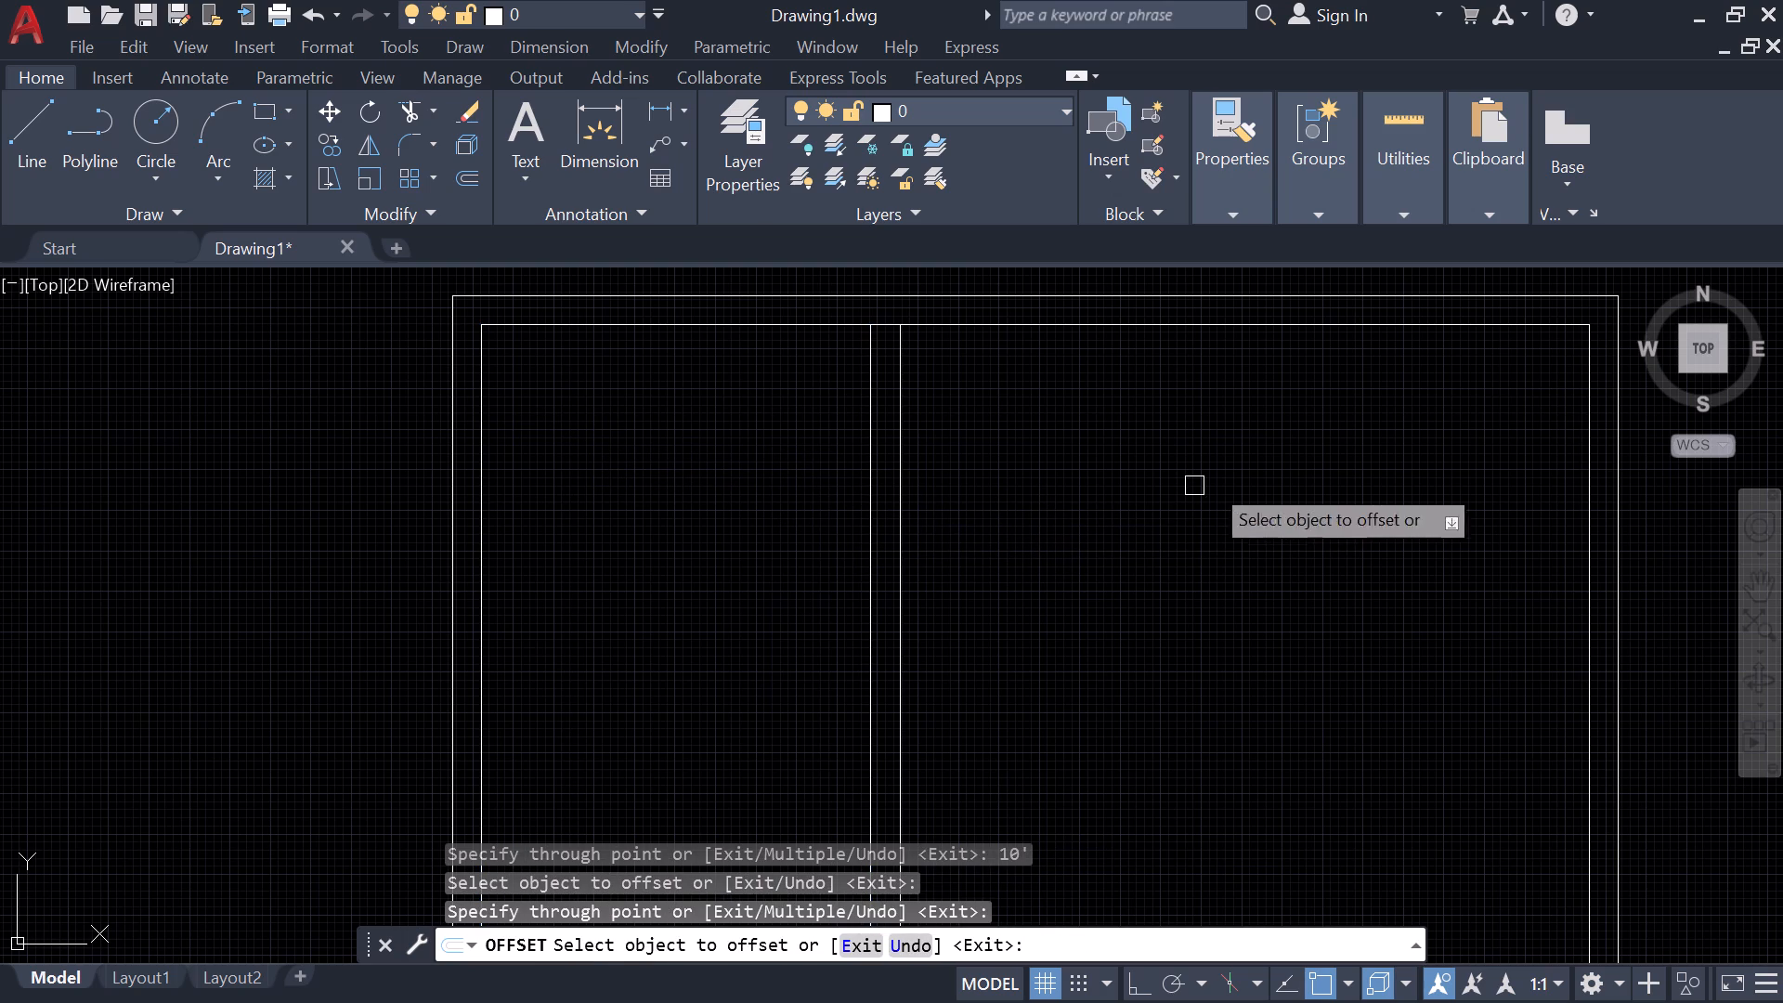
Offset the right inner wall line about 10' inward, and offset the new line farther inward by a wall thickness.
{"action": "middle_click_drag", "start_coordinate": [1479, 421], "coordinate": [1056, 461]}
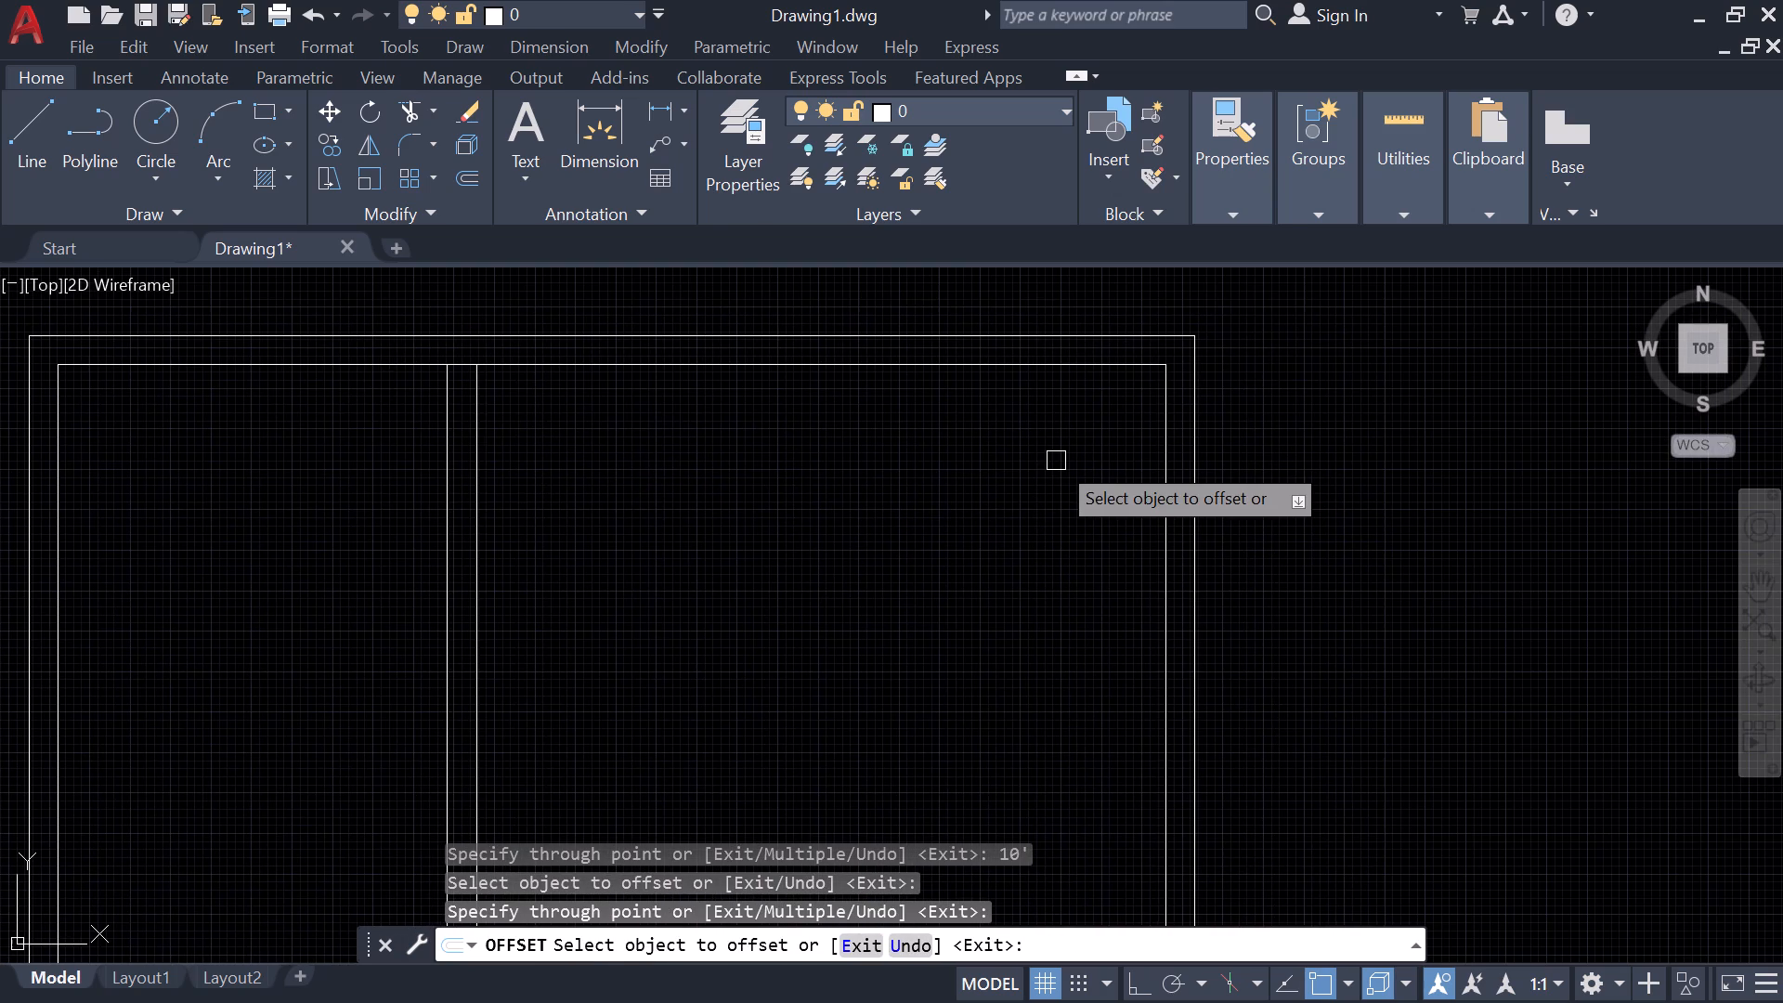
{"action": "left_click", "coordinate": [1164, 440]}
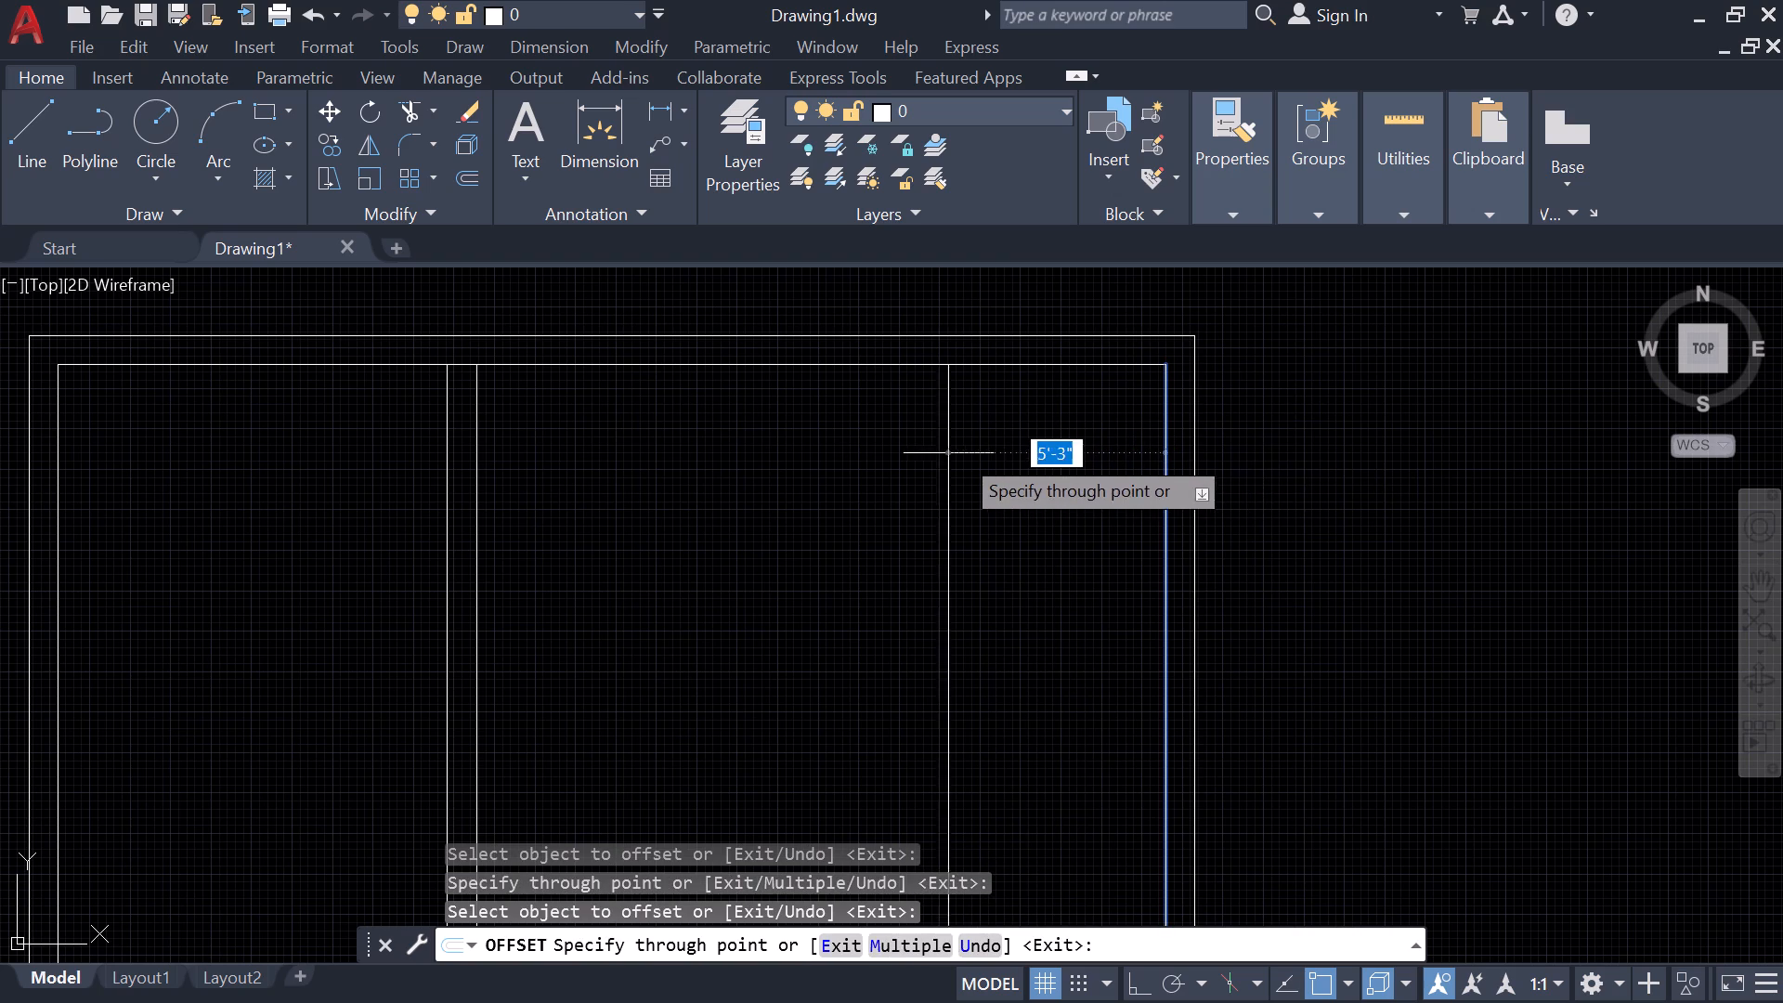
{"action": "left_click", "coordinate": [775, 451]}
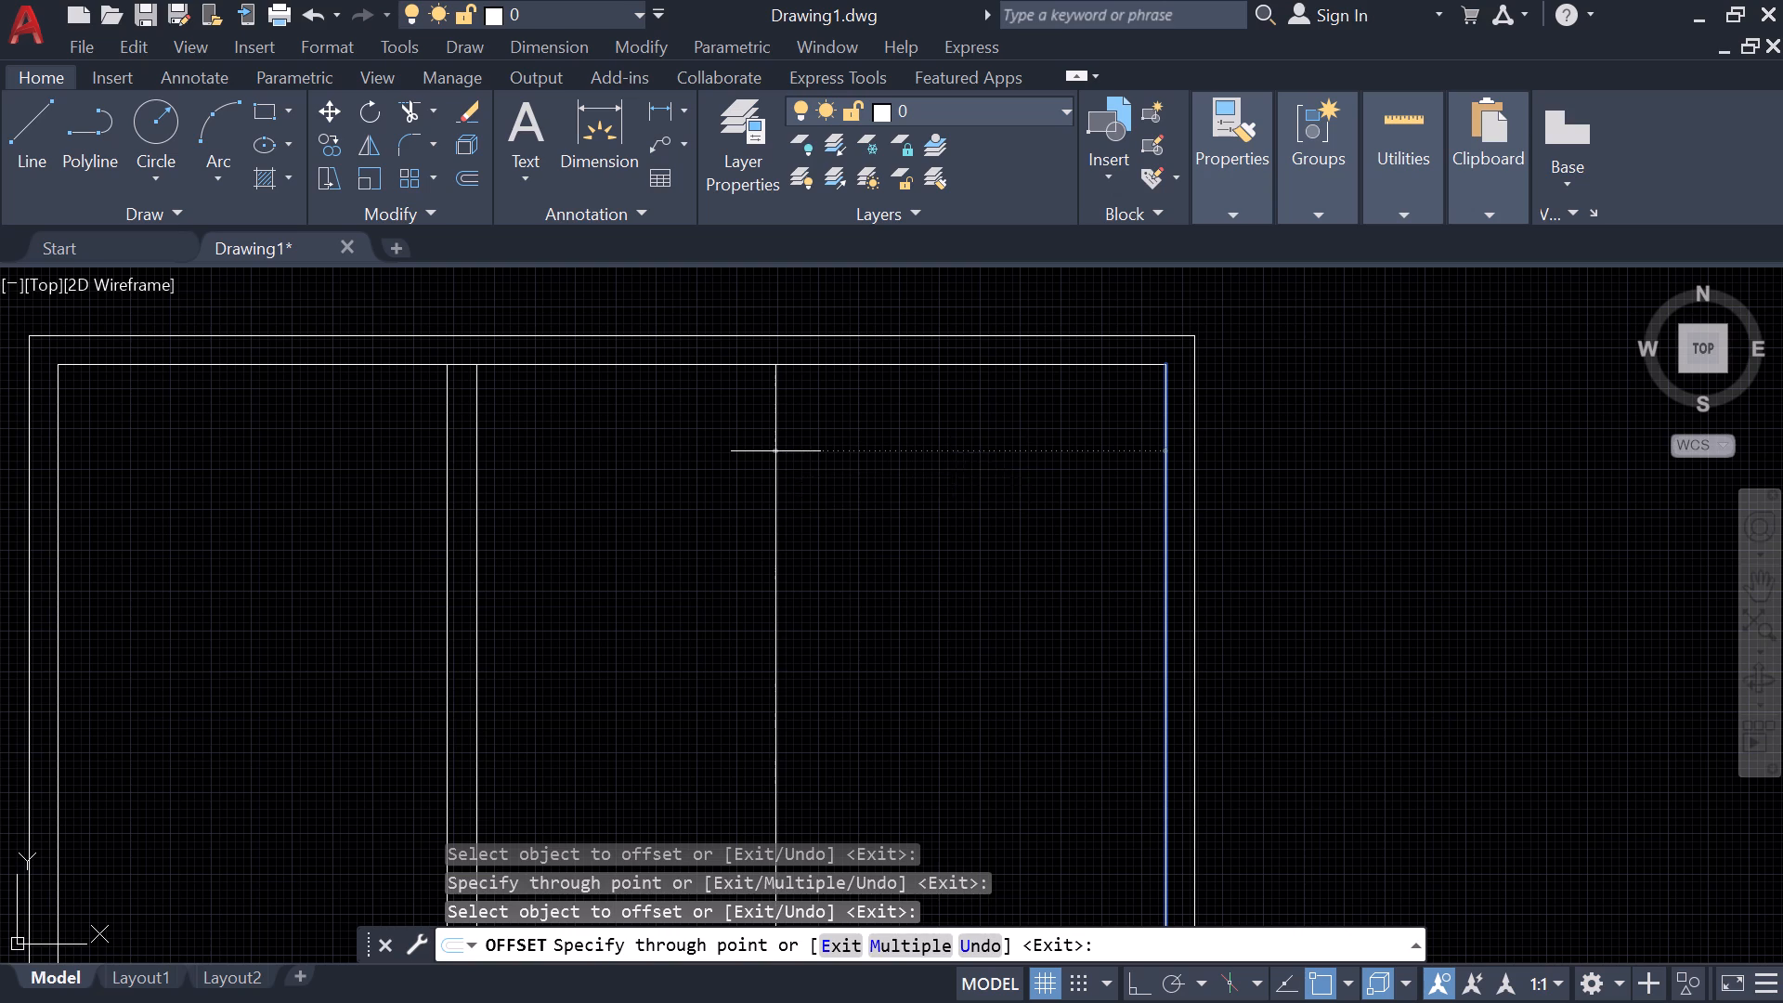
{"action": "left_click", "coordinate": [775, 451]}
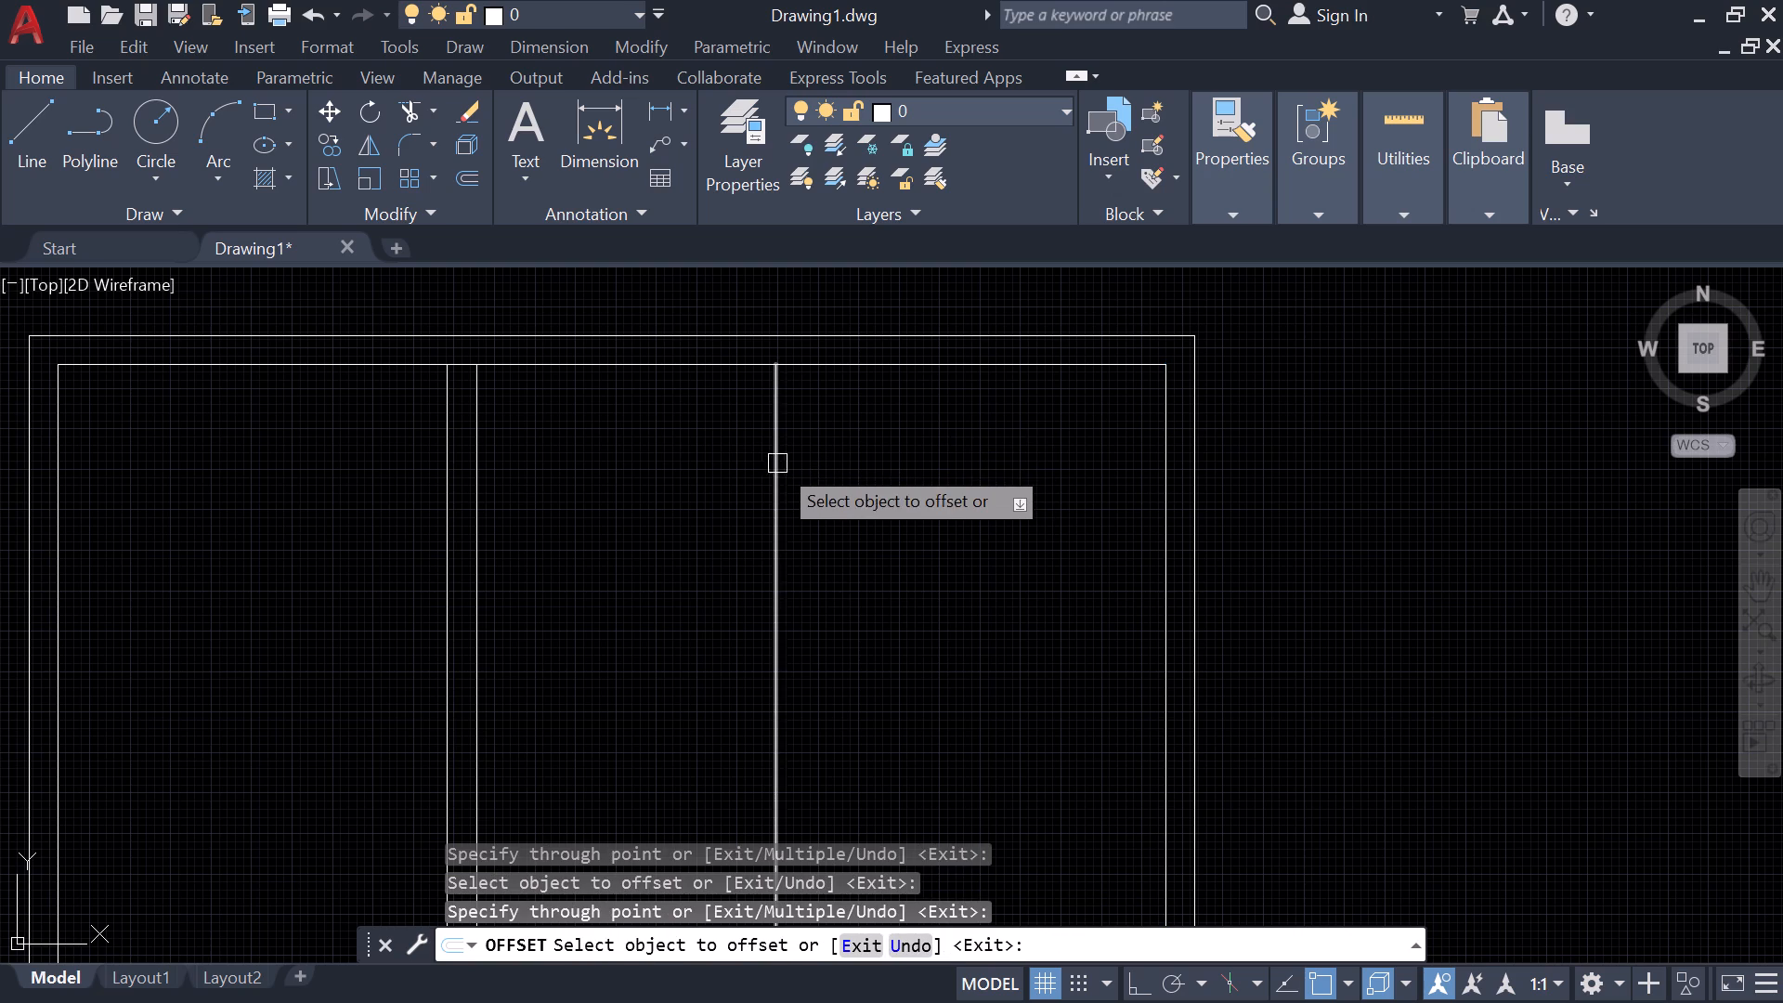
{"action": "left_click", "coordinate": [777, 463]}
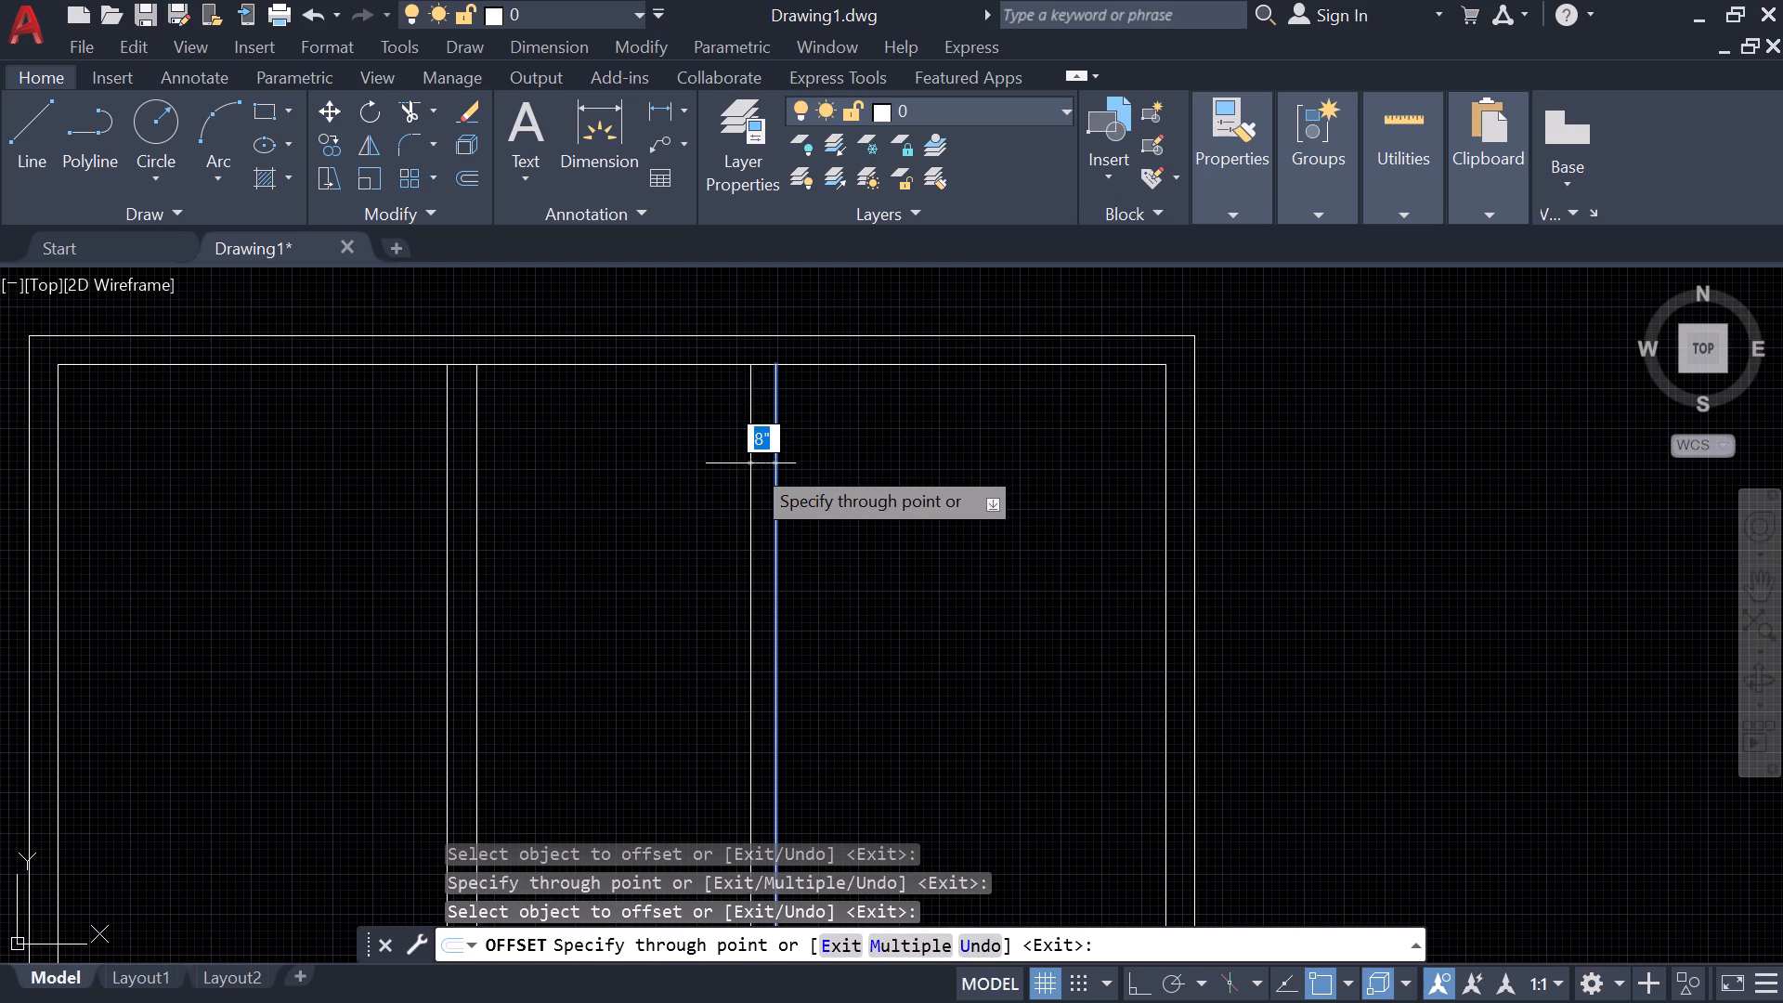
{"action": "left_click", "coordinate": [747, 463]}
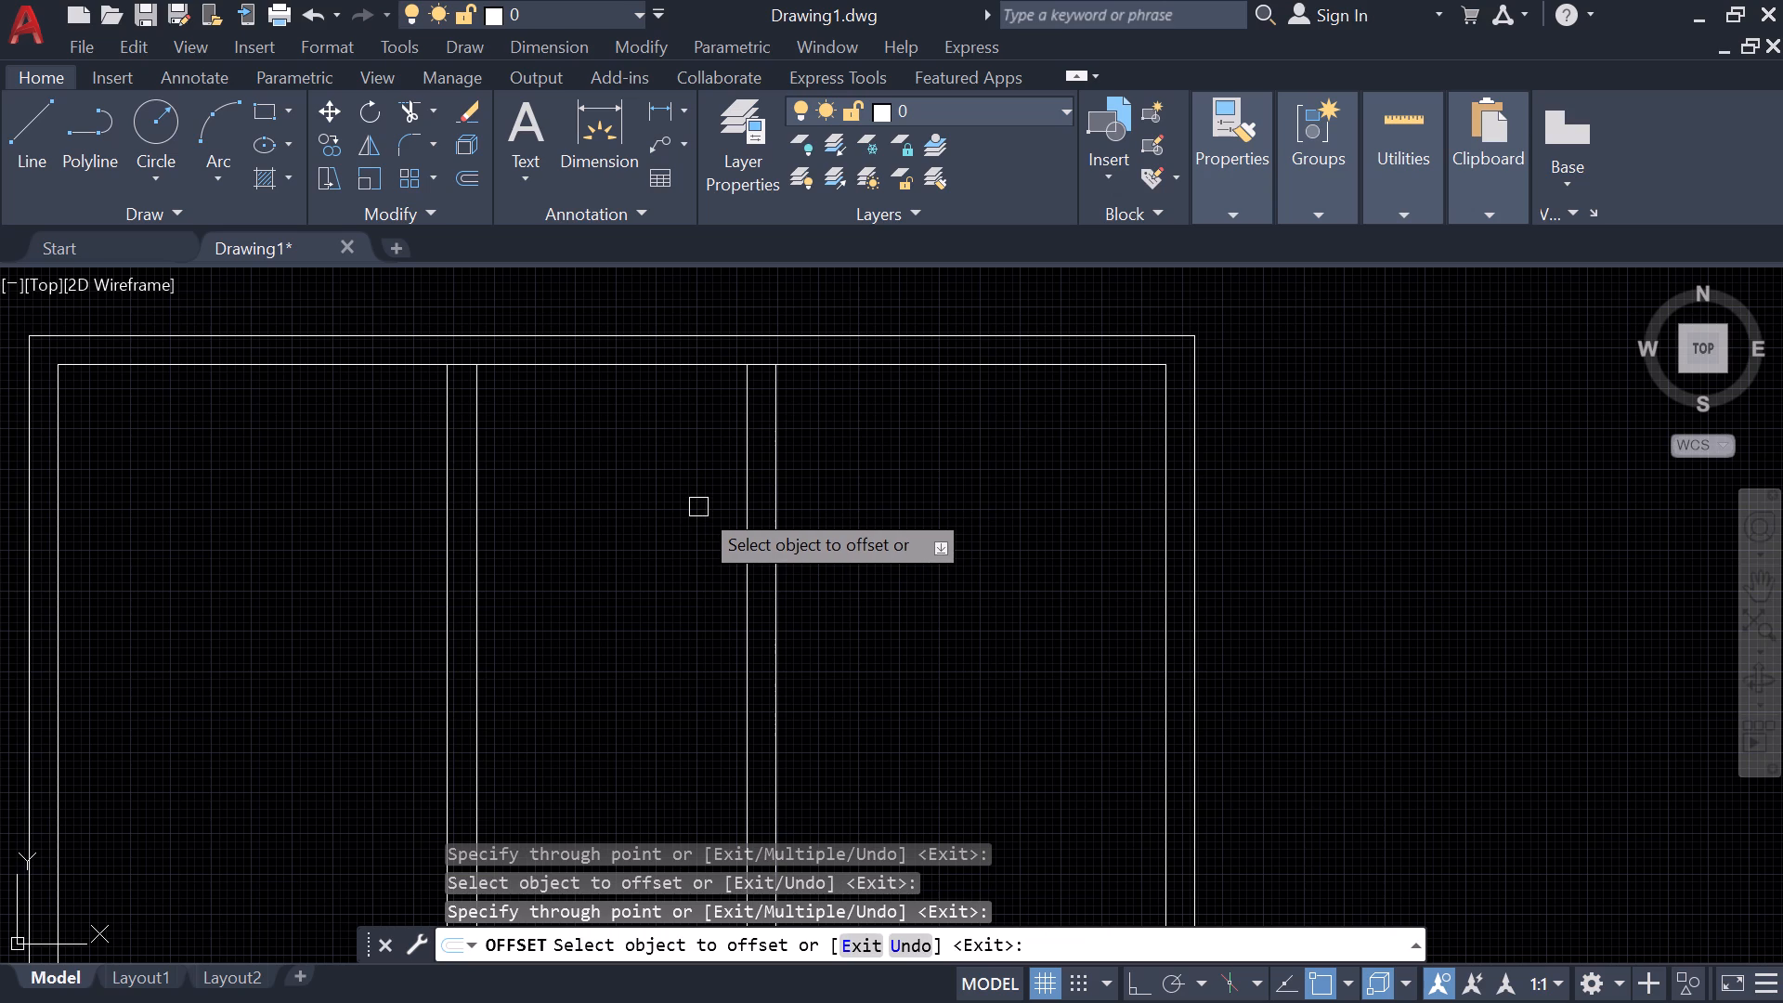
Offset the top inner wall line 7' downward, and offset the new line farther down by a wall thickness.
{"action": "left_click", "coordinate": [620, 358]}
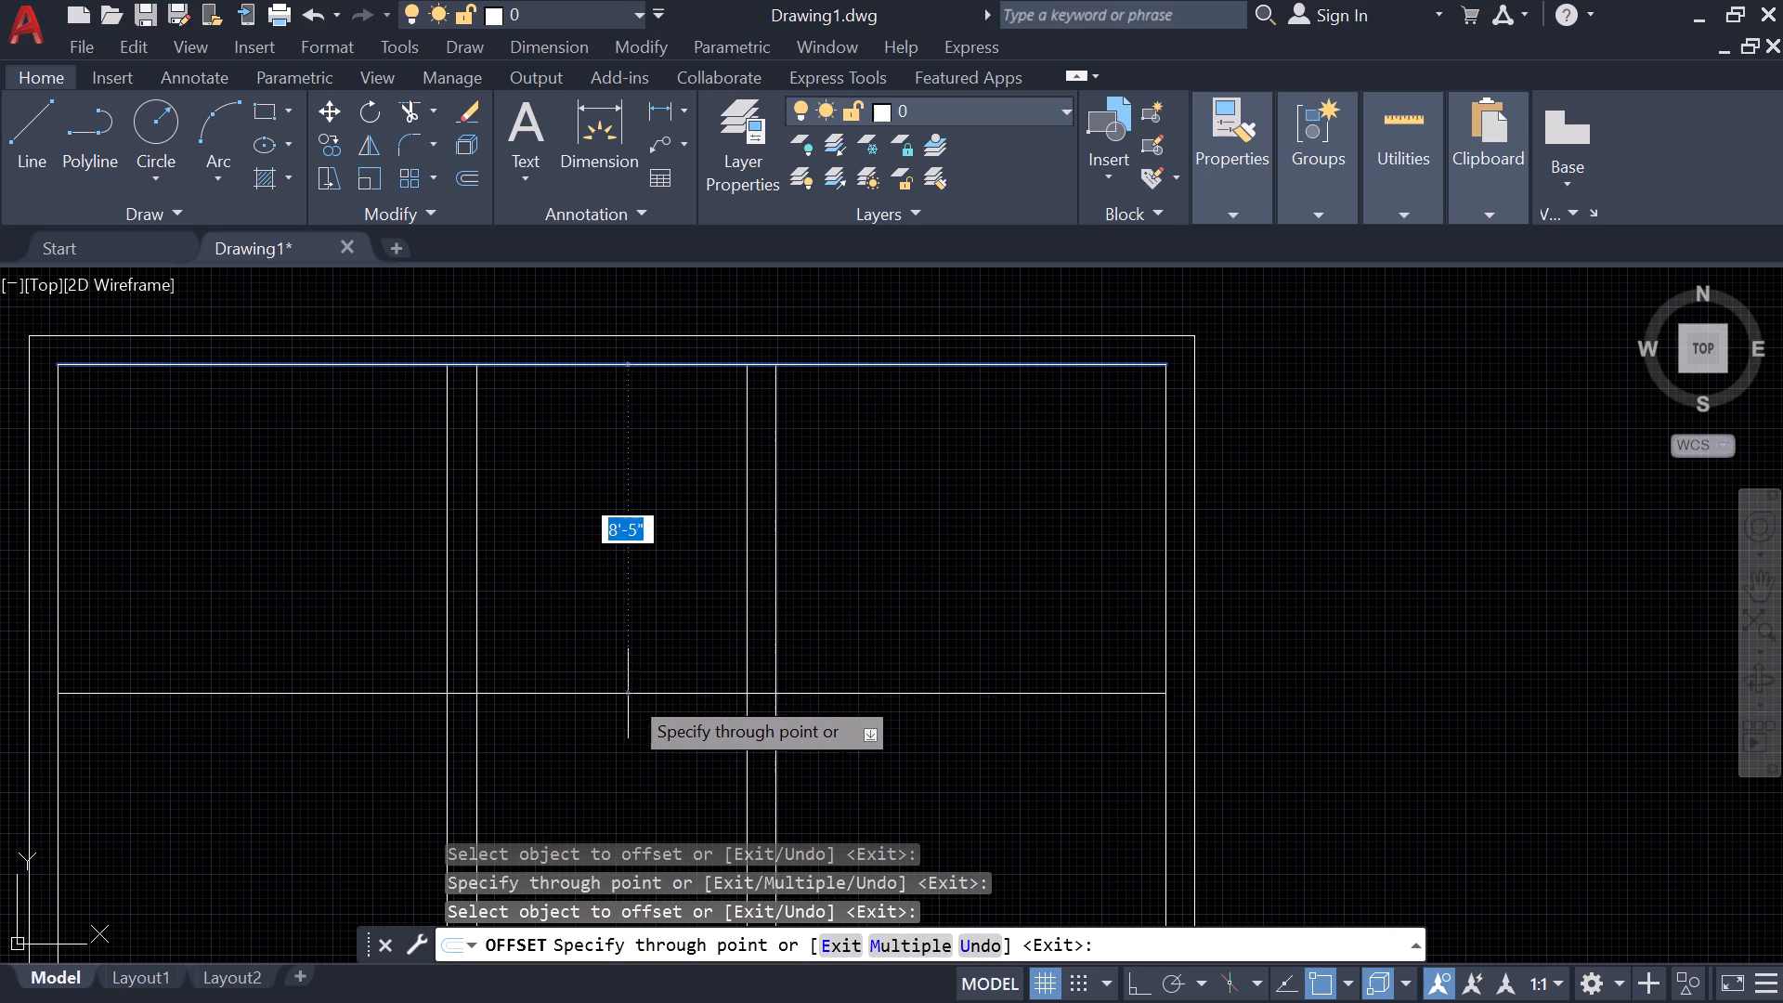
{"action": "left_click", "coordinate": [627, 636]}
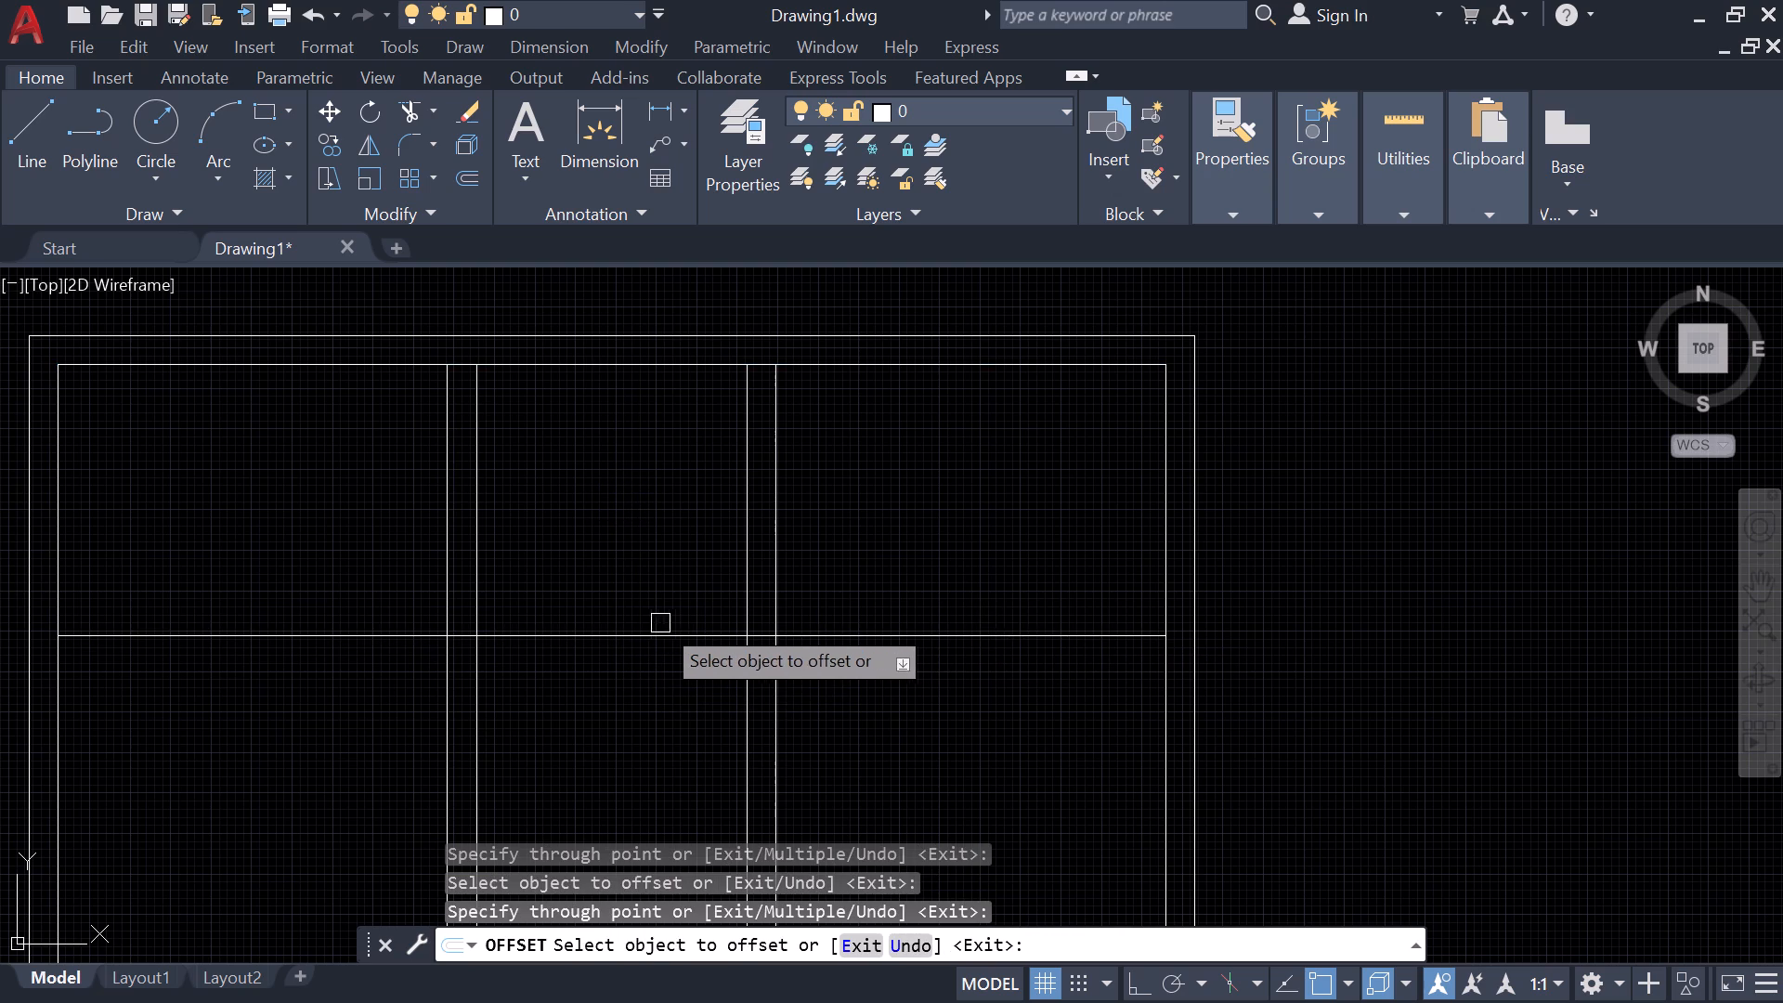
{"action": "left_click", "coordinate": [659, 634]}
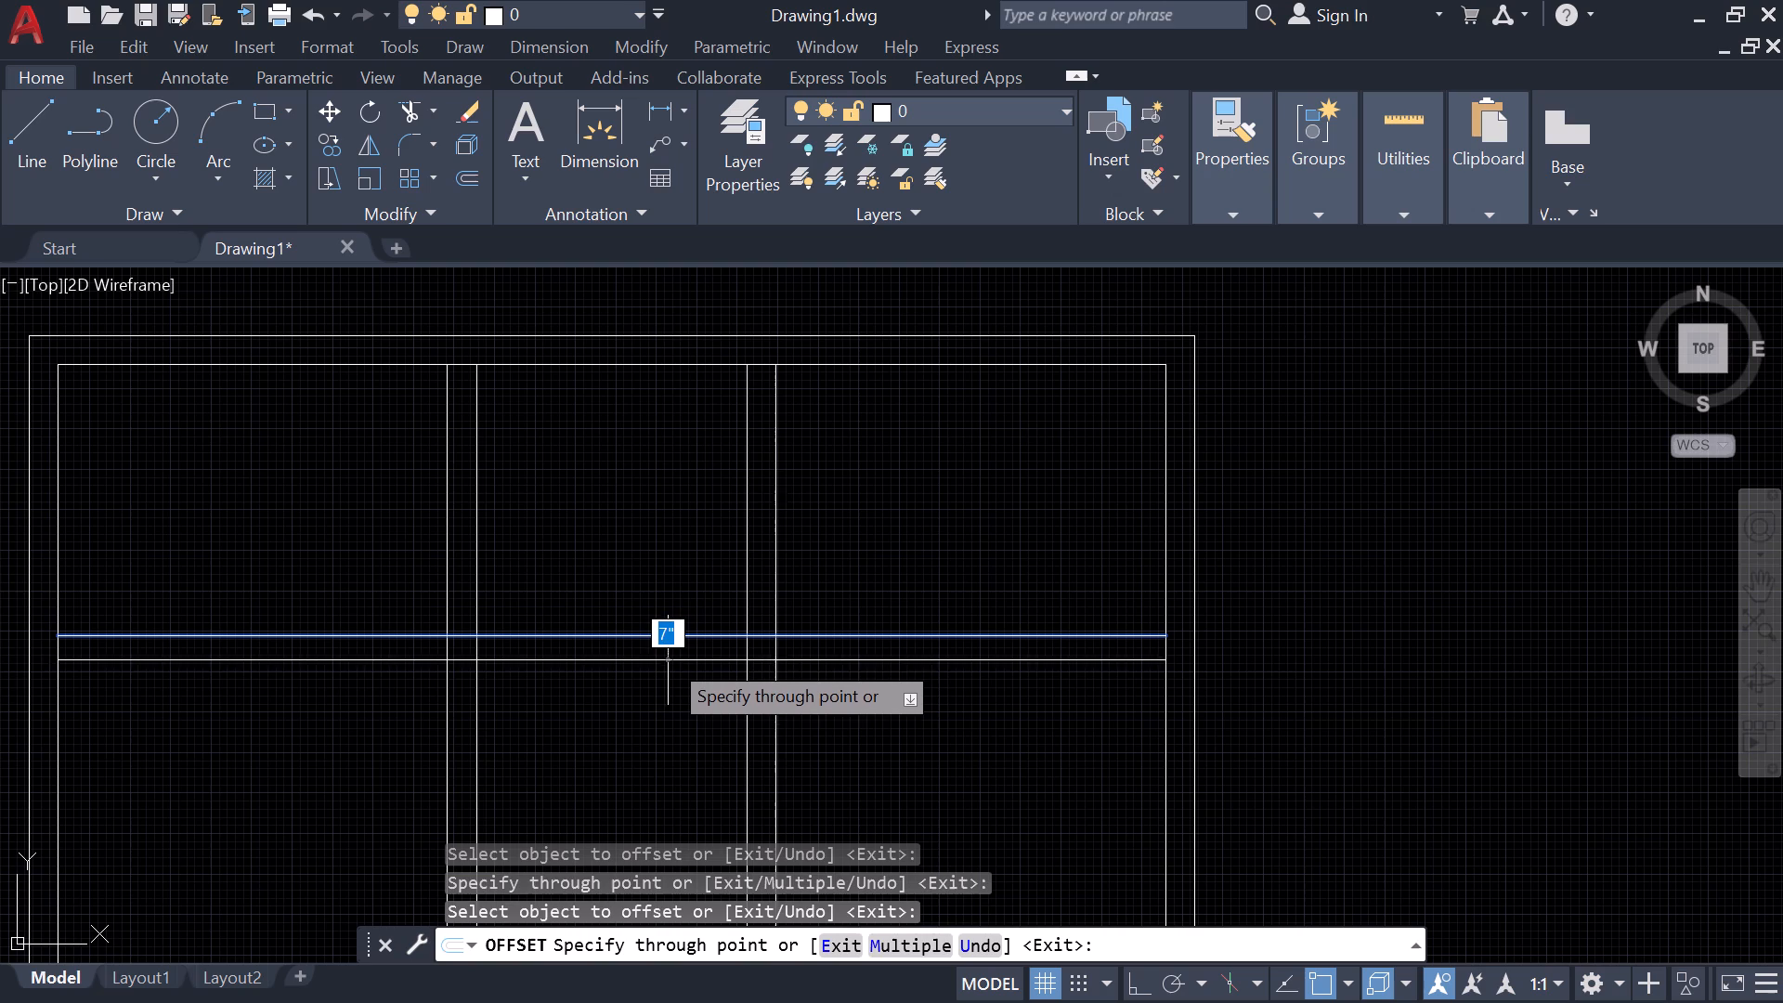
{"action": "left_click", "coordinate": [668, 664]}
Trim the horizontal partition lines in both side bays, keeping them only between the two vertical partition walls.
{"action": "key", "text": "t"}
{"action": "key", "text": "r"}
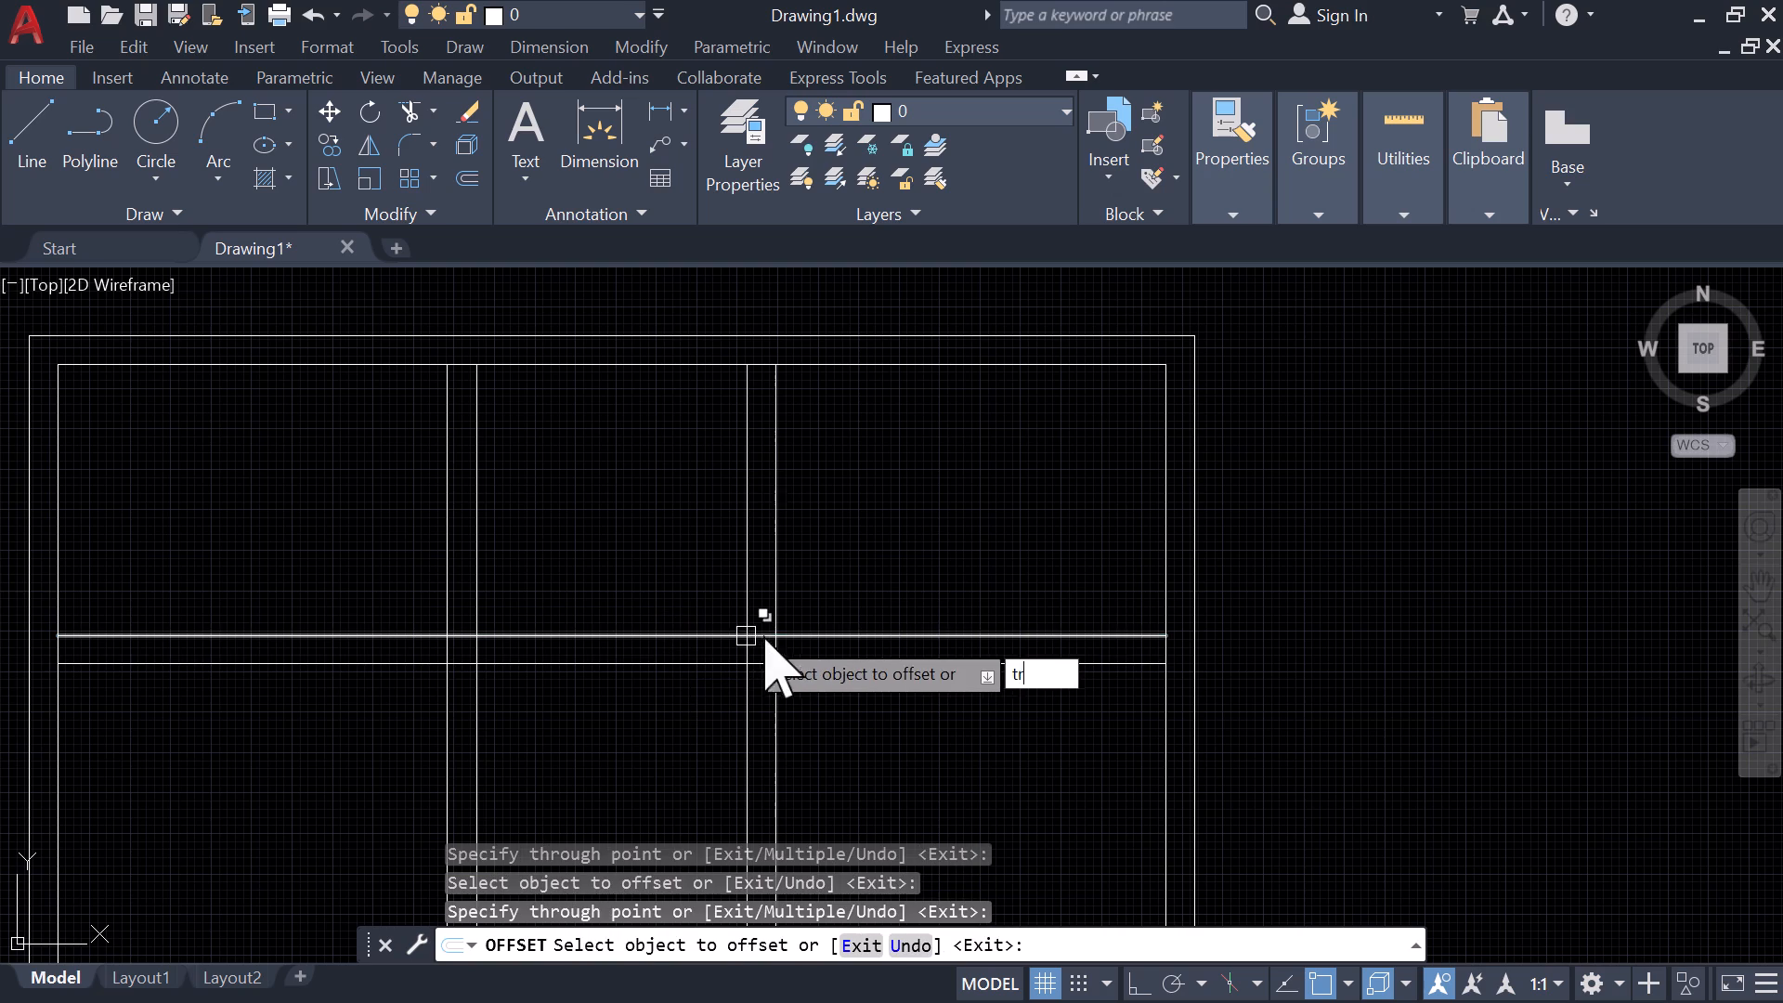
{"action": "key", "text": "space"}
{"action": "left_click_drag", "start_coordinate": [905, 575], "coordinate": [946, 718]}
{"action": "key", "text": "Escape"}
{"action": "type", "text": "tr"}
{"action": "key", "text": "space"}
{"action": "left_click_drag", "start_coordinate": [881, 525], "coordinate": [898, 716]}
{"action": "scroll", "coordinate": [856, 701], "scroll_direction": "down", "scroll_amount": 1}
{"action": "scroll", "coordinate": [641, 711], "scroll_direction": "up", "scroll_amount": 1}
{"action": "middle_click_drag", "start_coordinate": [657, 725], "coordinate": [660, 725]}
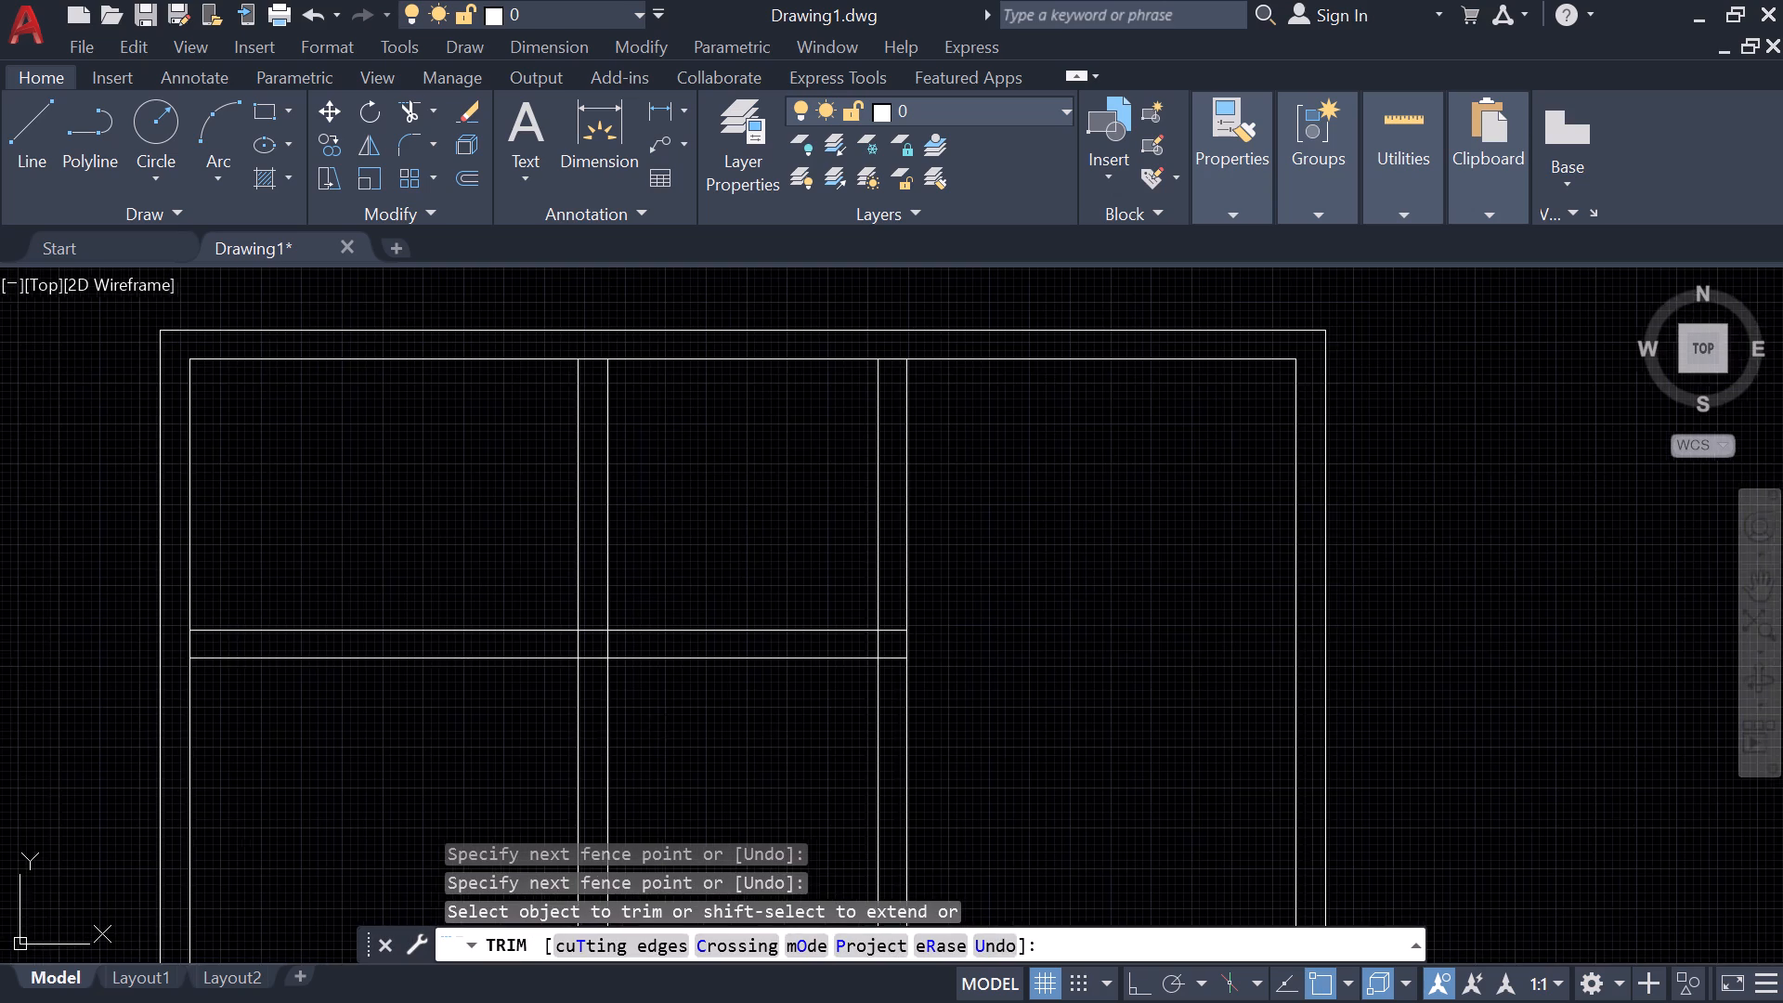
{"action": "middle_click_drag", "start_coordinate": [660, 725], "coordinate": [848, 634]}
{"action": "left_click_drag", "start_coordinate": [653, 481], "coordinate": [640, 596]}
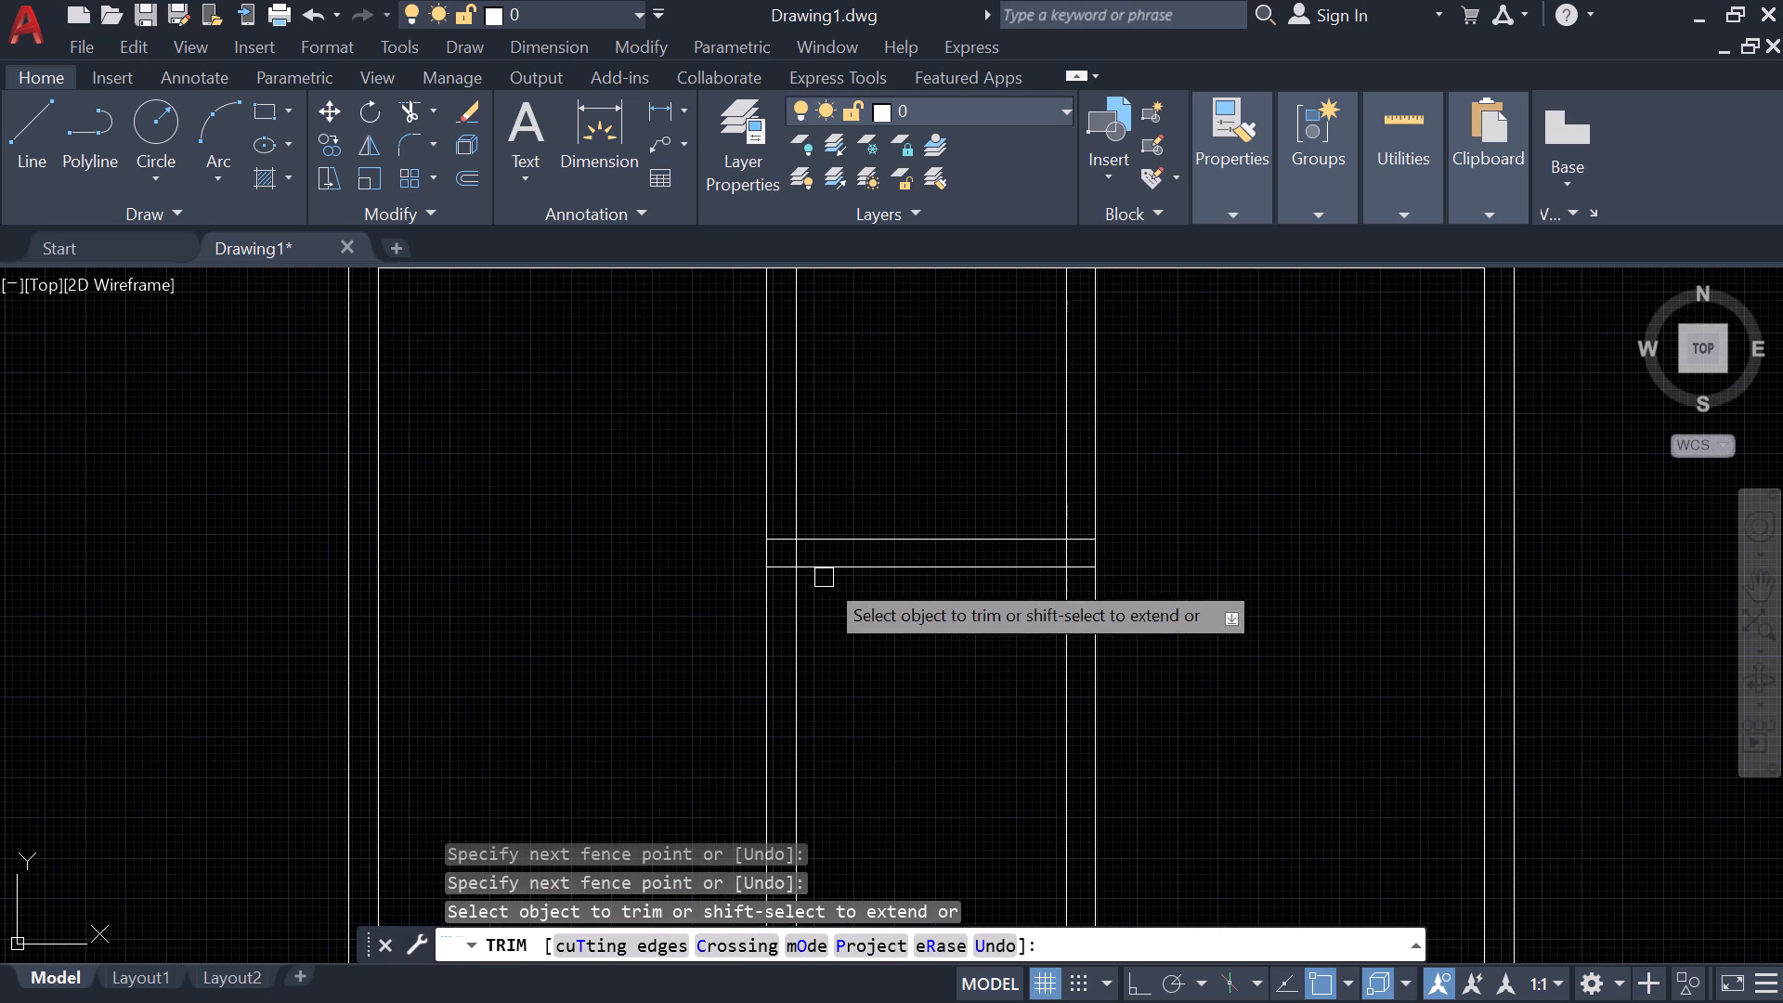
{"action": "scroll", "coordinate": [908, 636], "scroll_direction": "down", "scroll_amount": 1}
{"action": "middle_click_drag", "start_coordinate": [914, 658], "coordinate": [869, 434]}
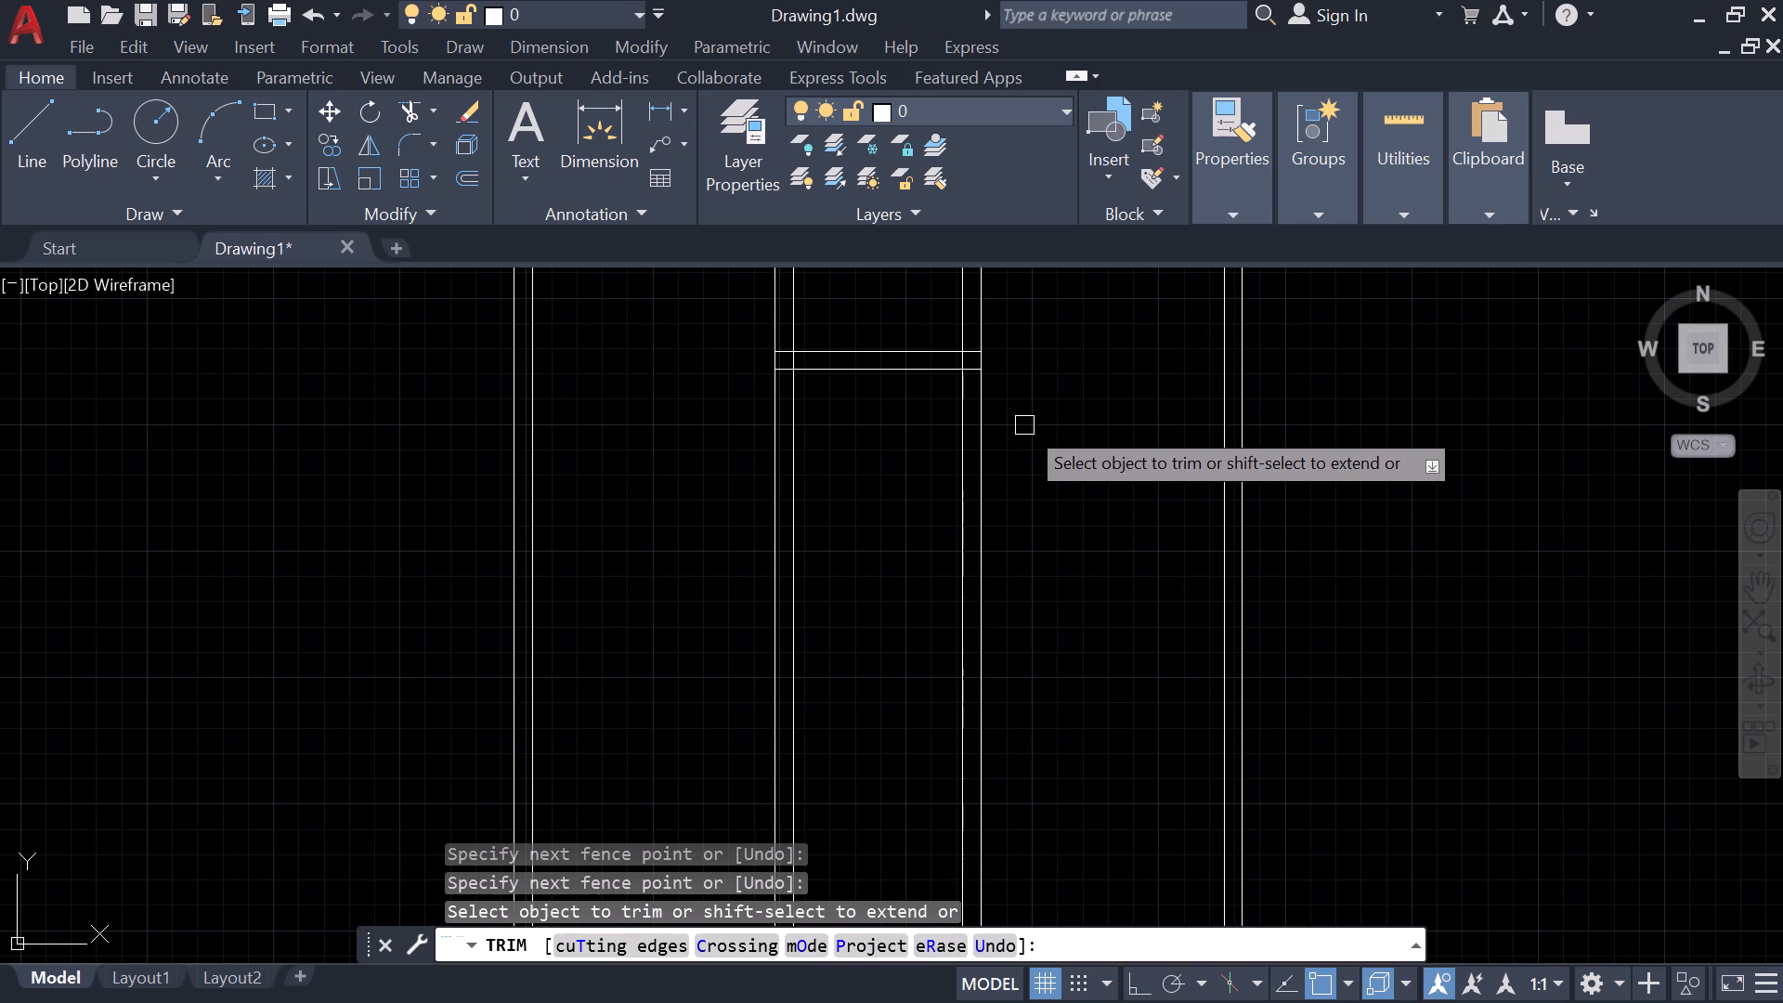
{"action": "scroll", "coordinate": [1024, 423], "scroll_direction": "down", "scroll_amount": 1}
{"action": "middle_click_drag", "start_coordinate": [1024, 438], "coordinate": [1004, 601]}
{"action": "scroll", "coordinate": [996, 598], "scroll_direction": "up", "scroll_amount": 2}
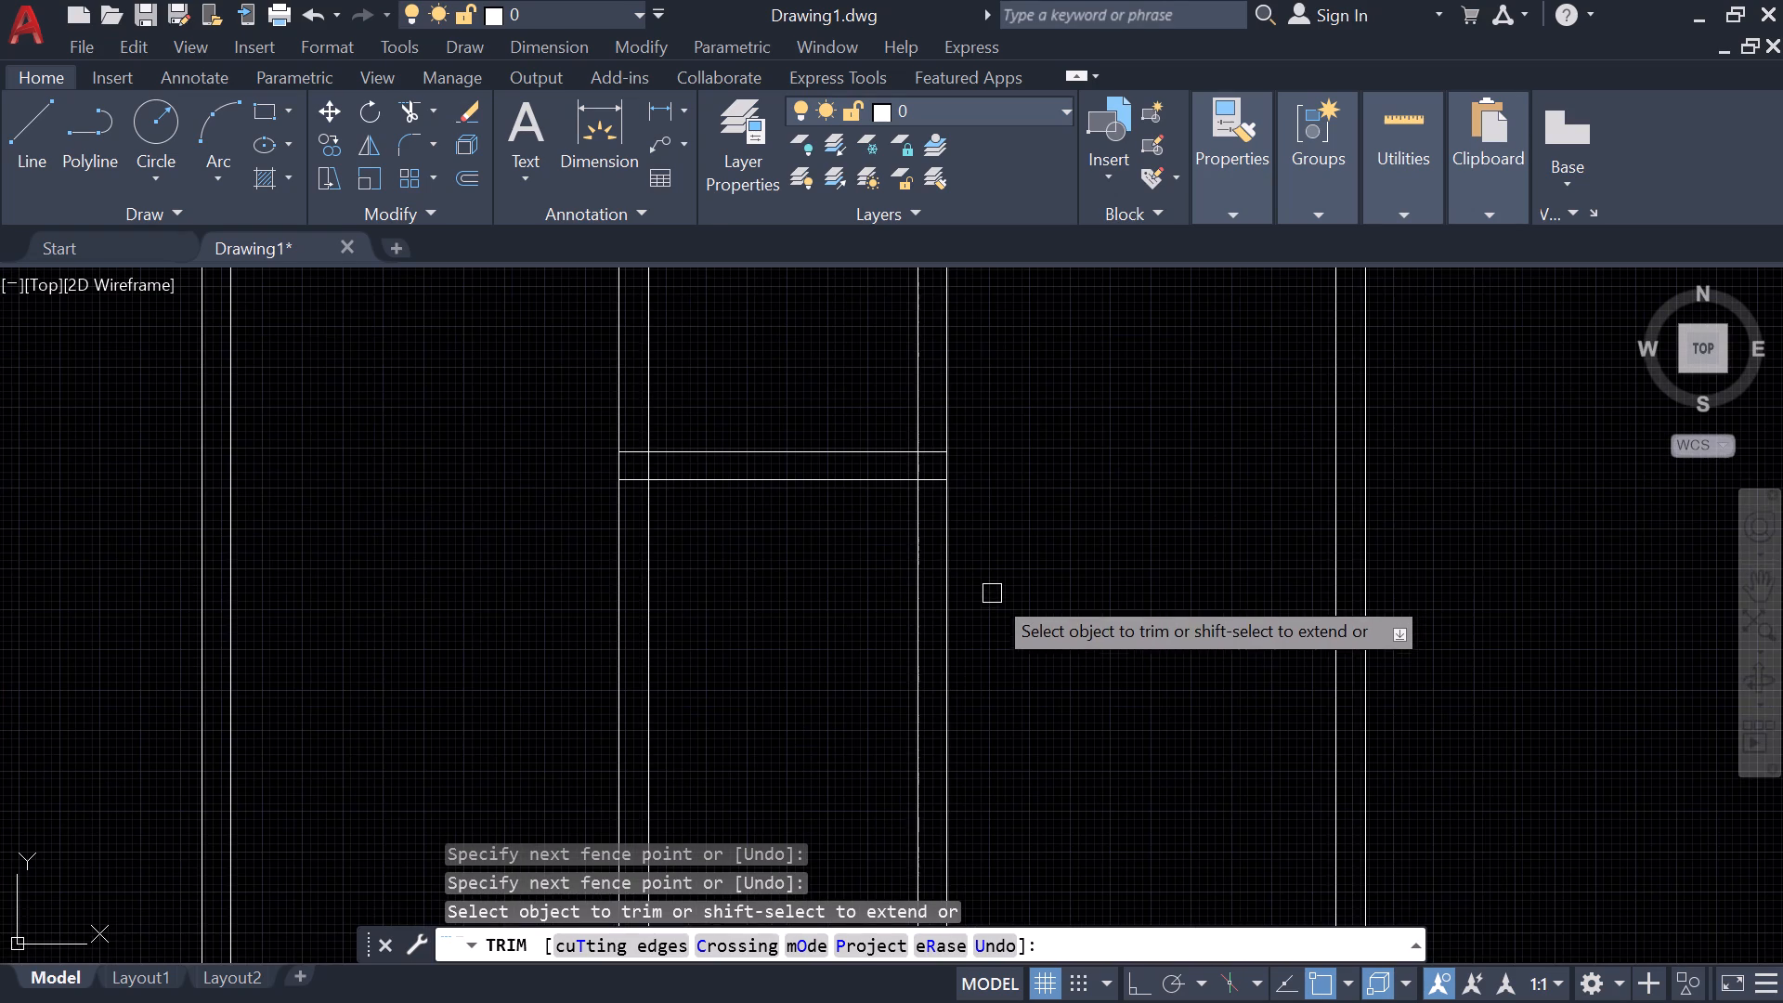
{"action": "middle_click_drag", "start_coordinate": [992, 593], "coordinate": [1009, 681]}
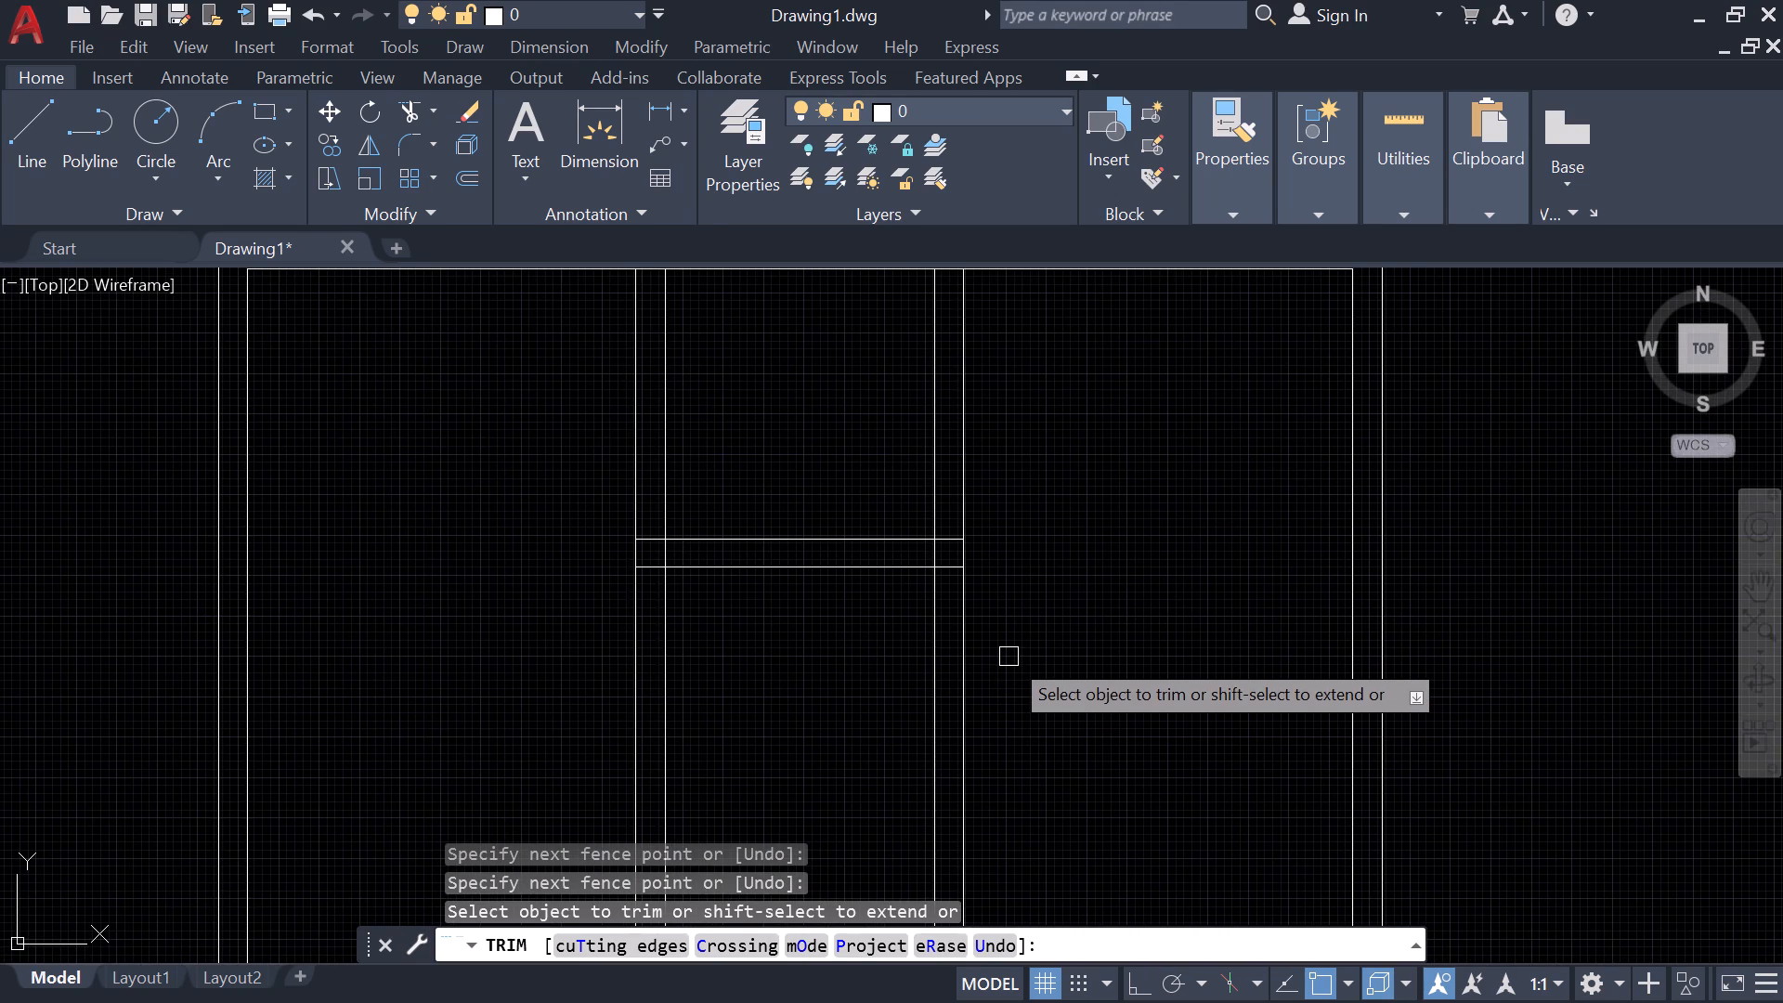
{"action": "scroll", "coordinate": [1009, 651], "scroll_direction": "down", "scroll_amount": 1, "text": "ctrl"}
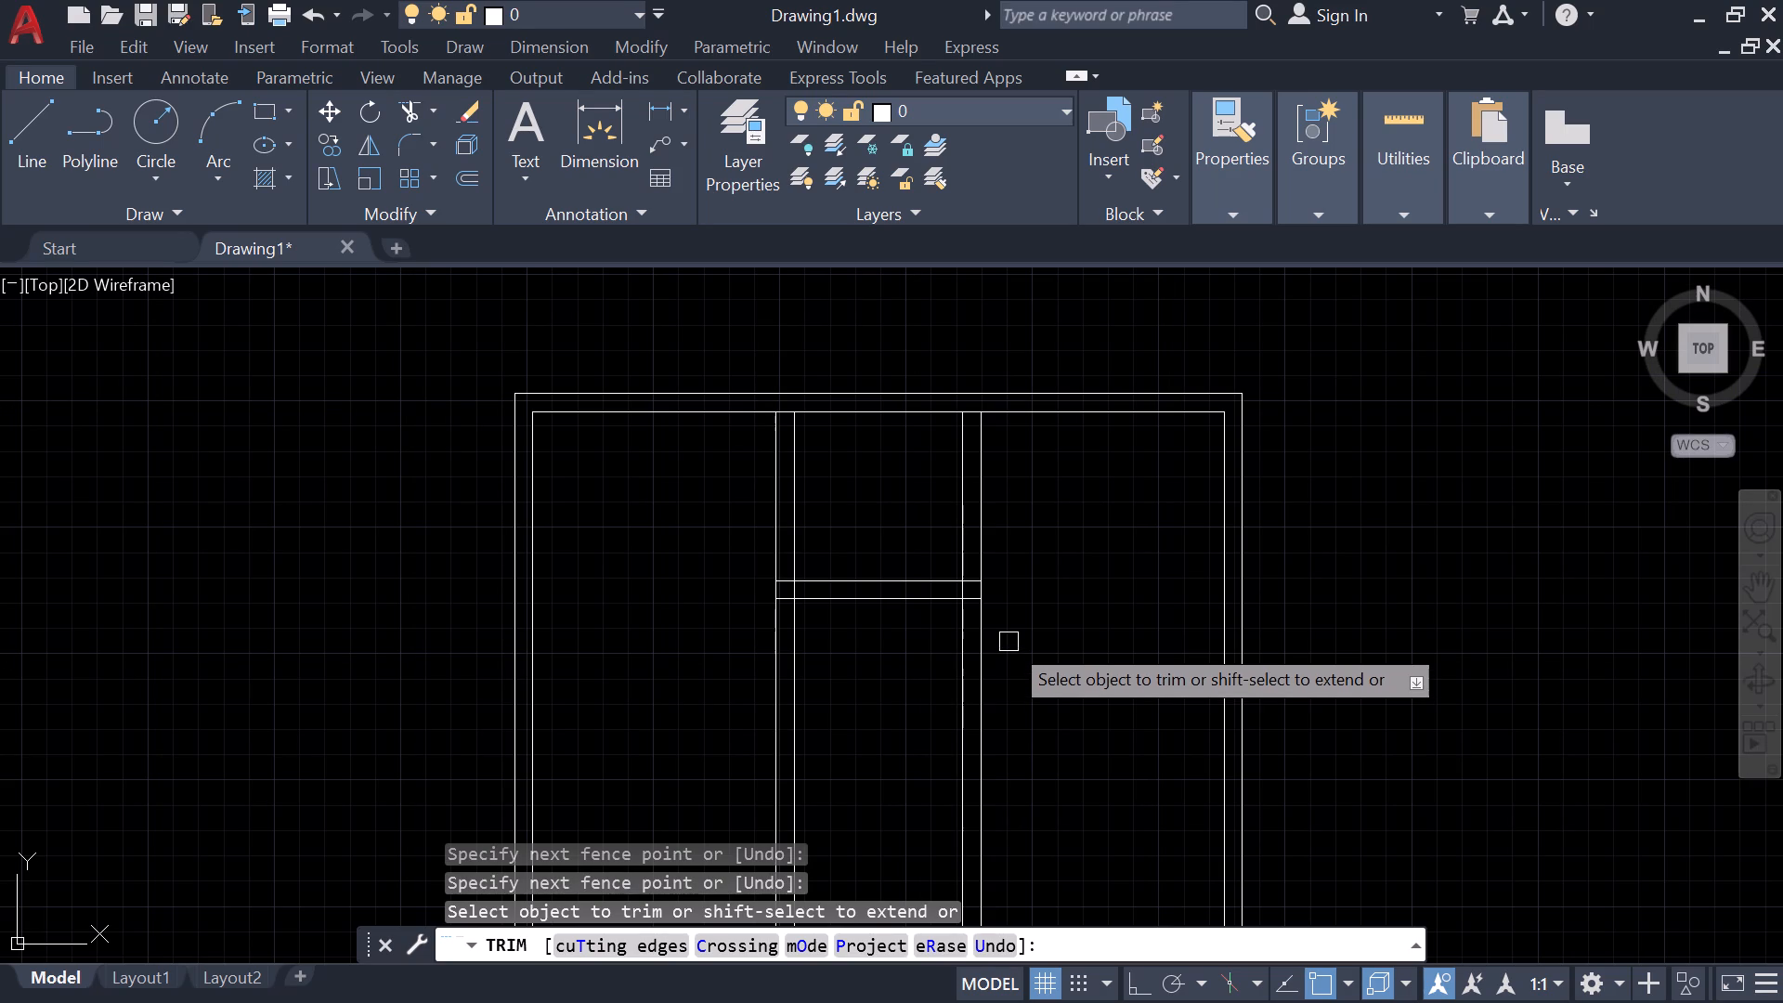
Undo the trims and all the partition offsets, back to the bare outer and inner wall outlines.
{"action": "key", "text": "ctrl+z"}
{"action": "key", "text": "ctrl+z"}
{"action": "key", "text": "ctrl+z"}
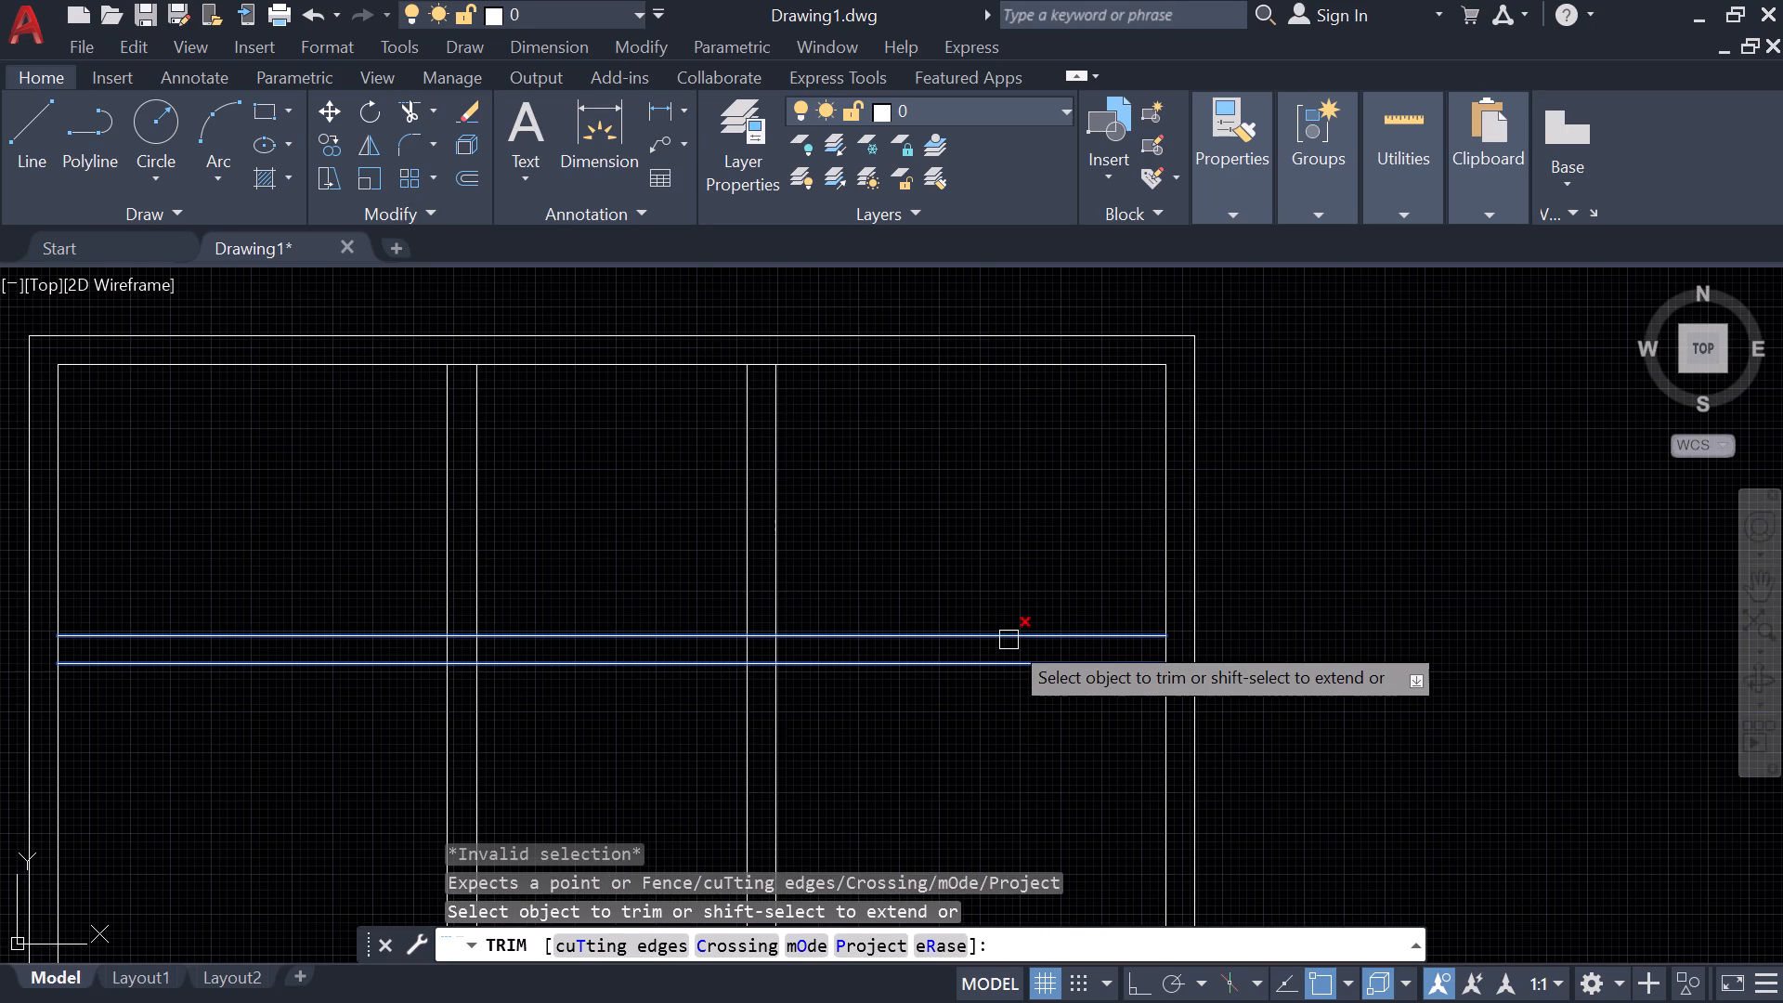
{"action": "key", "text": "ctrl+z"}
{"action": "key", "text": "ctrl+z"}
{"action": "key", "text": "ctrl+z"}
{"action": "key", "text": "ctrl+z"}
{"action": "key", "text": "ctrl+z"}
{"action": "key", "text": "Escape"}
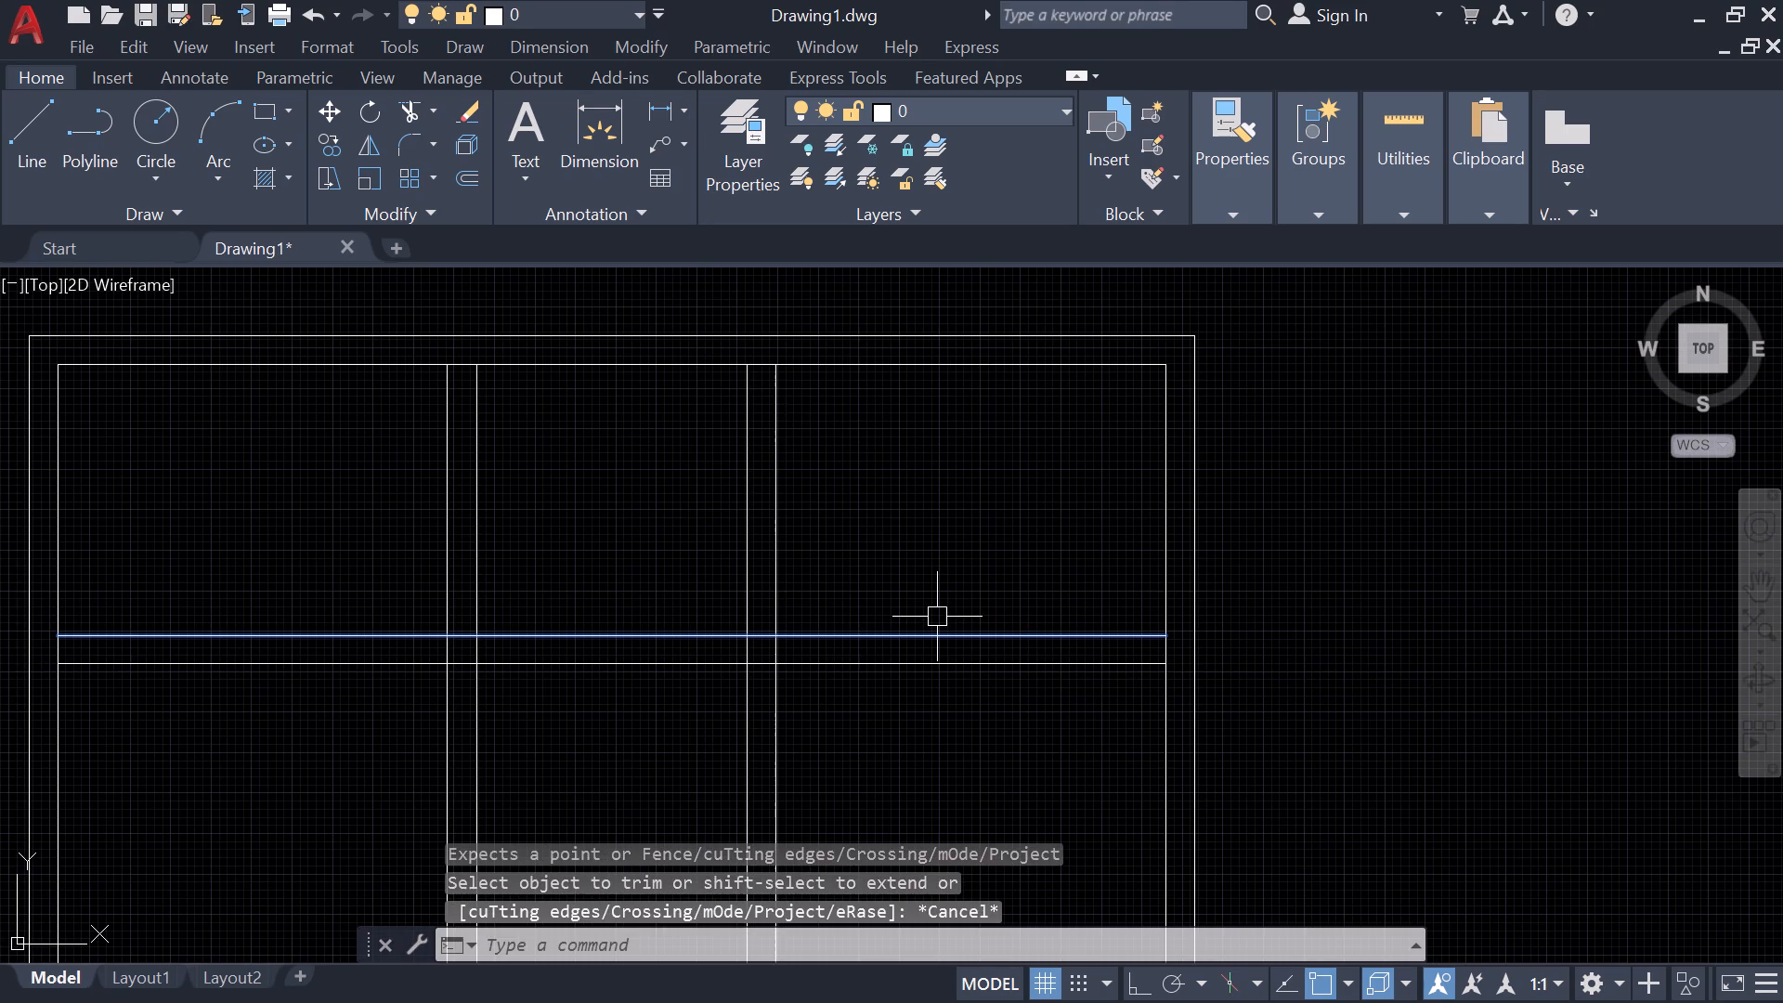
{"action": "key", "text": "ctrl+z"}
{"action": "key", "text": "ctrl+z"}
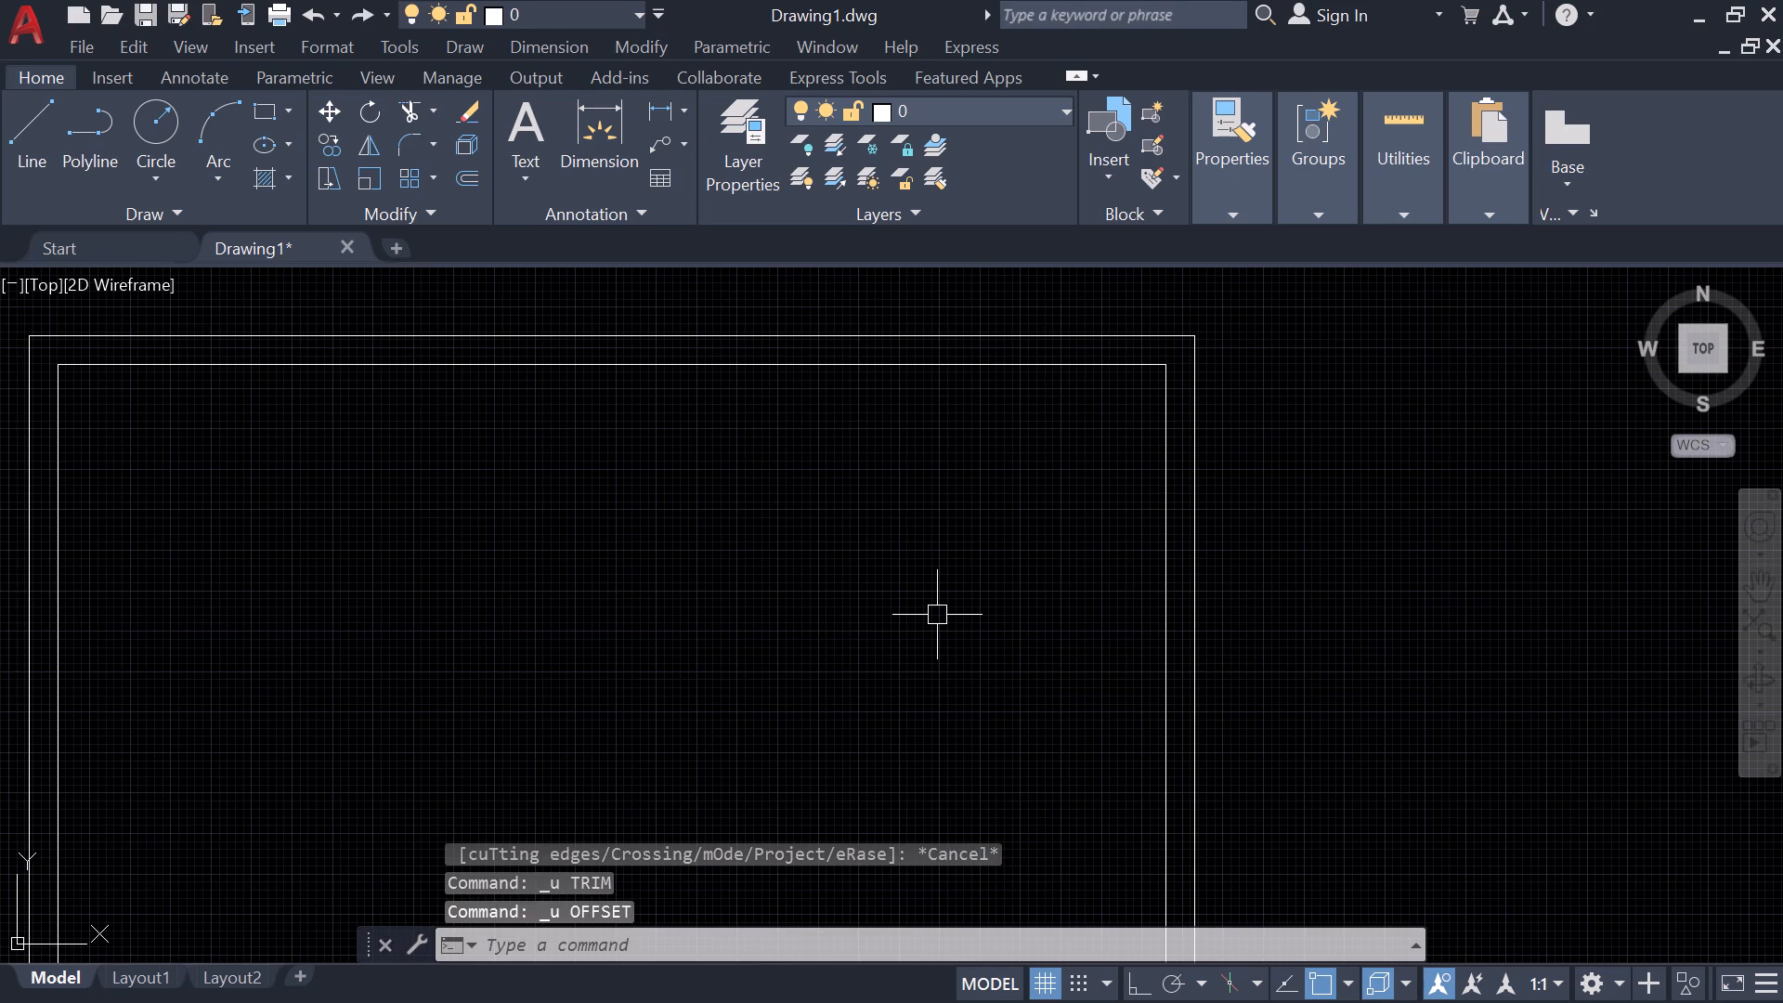
Using the Through option, offset the left inner wall line 10' inward, and the new line another 9" to form a partition.
{"action": "key", "text": "o"}
{"action": "key", "text": "Return"}
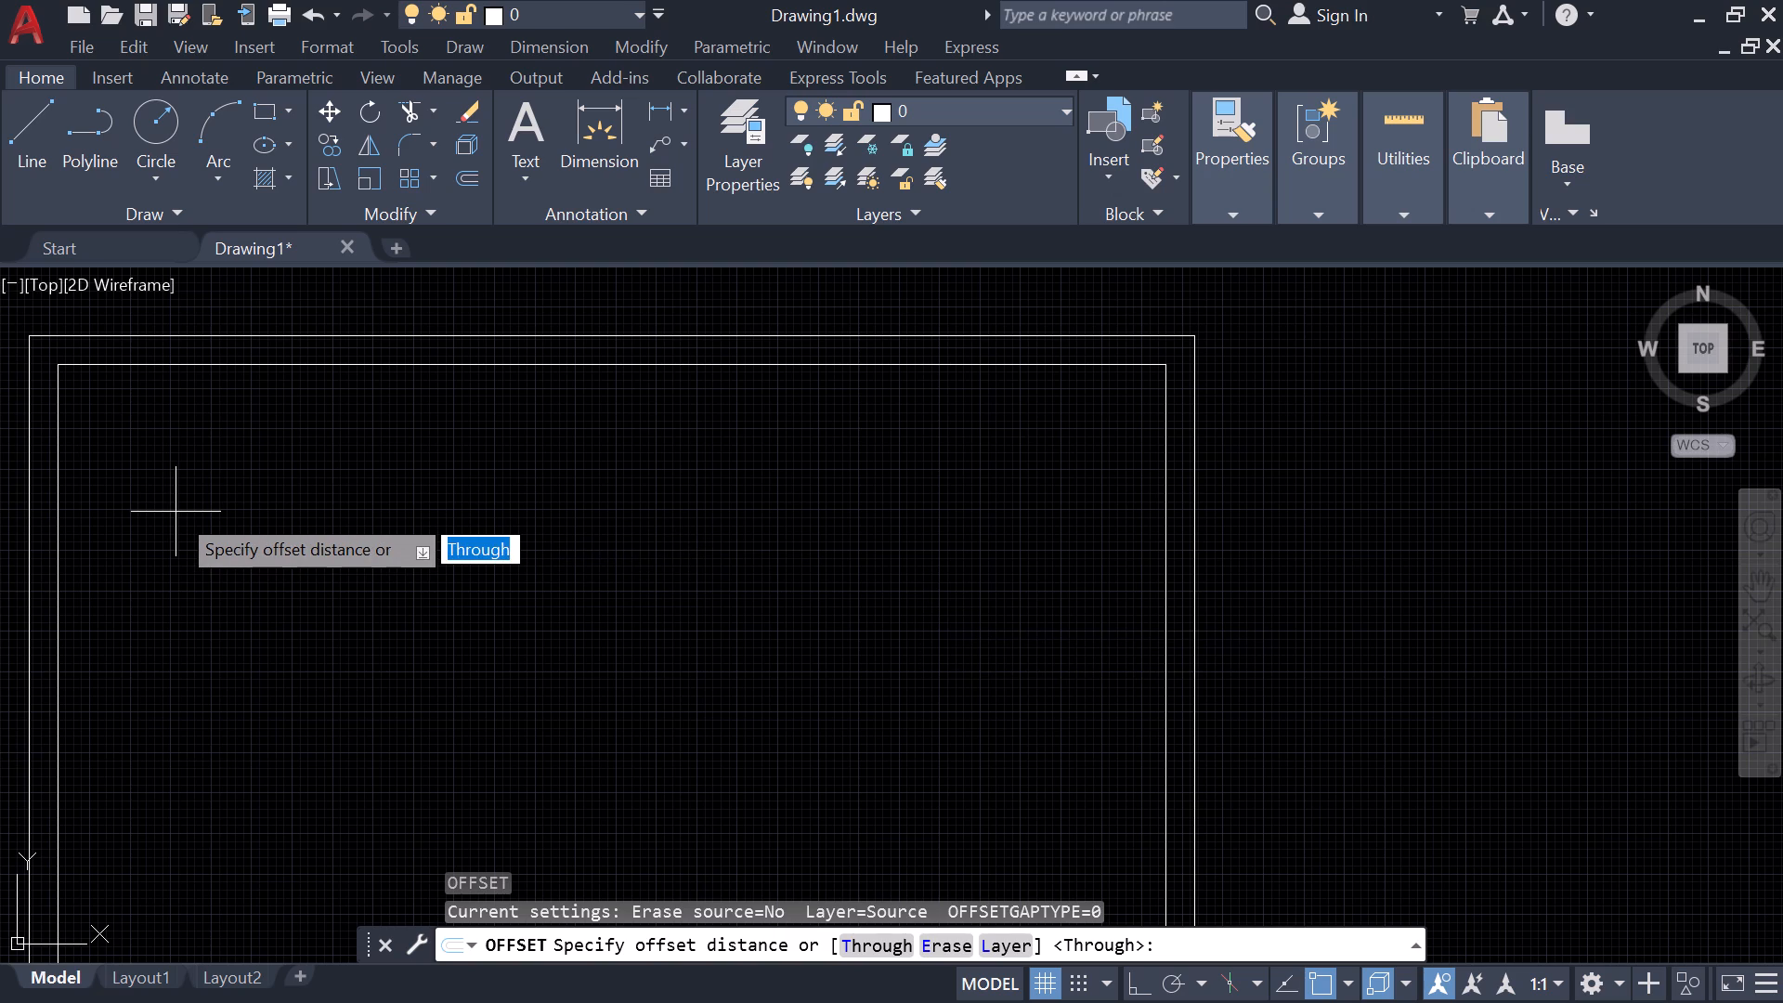
{"action": "key", "text": "Return"}
{"action": "left_click", "coordinate": [51, 519]}
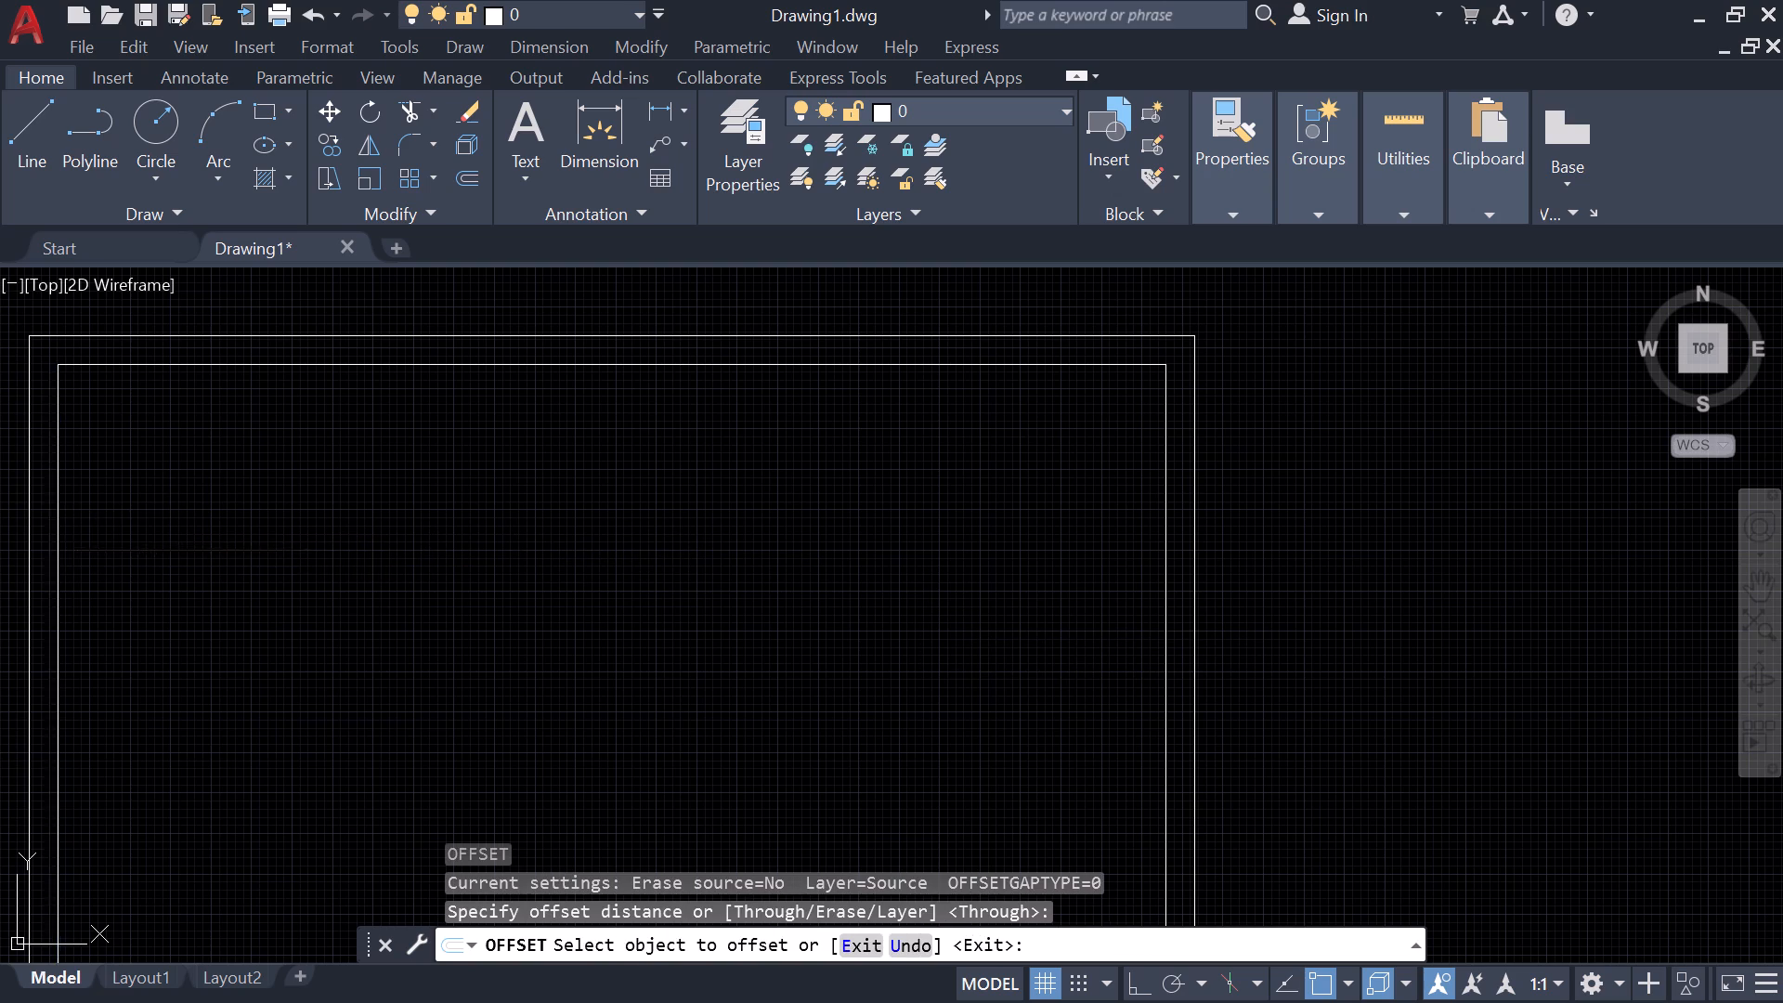
{"action": "type", "text": "10'"}
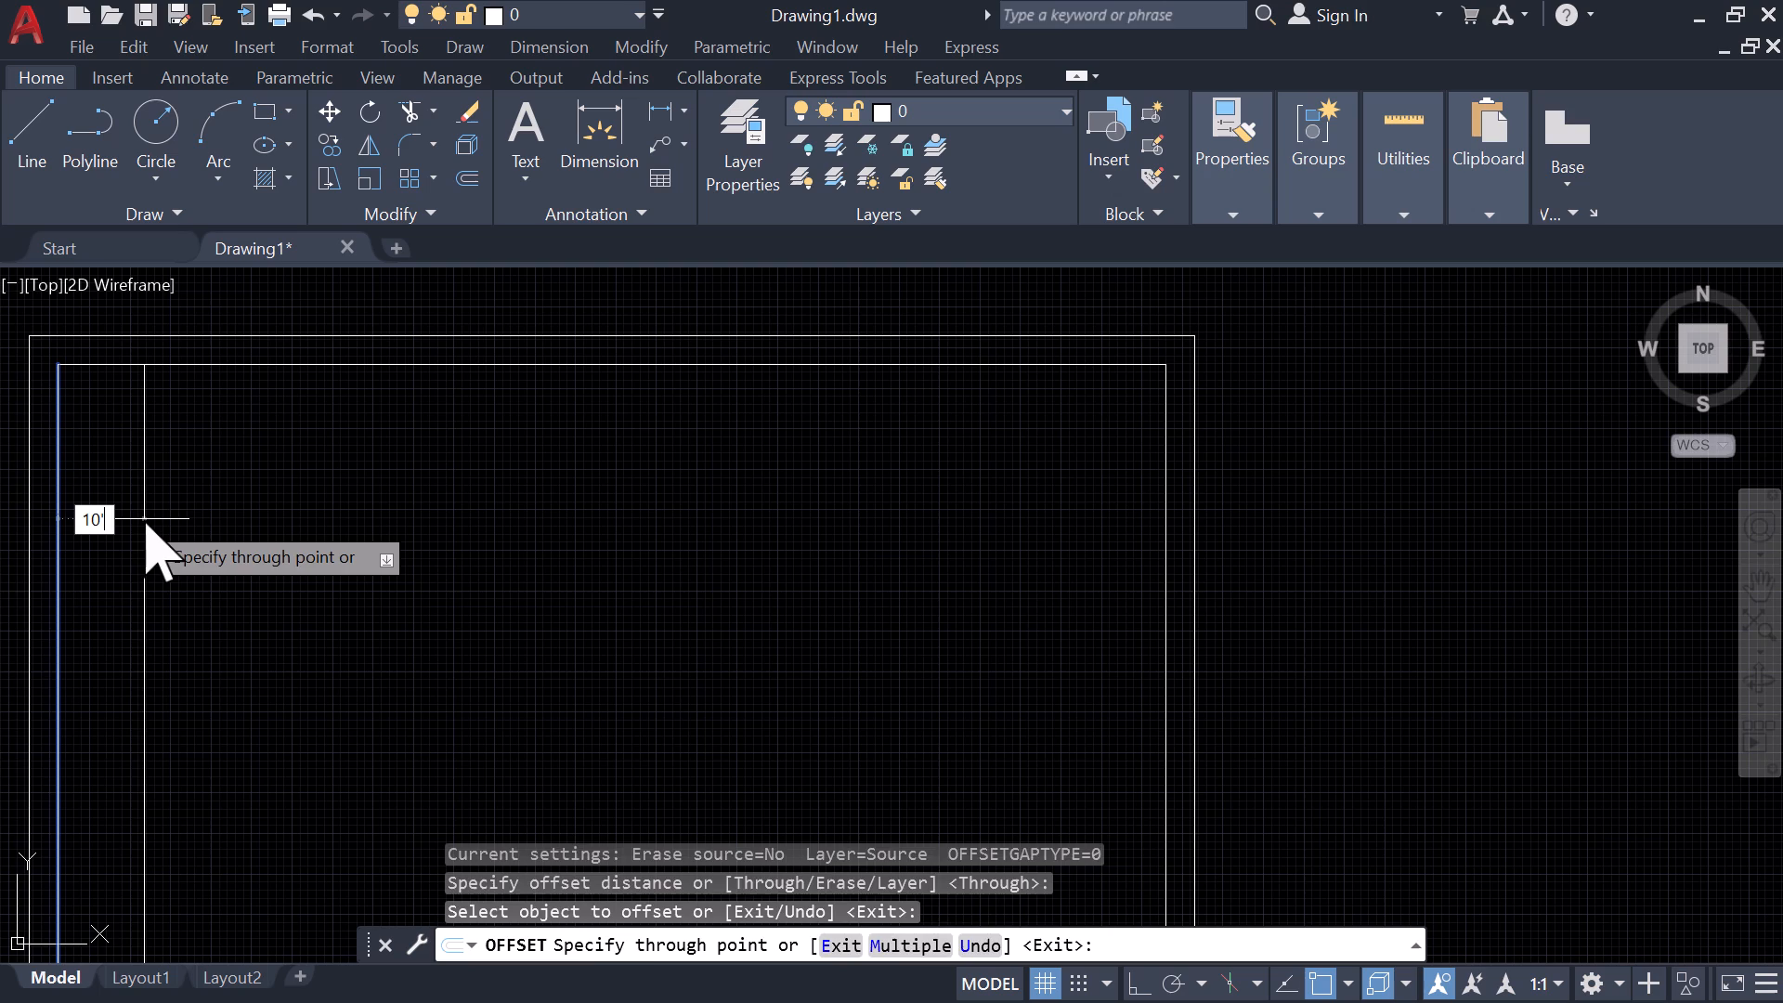
{"action": "key", "text": "Return"}
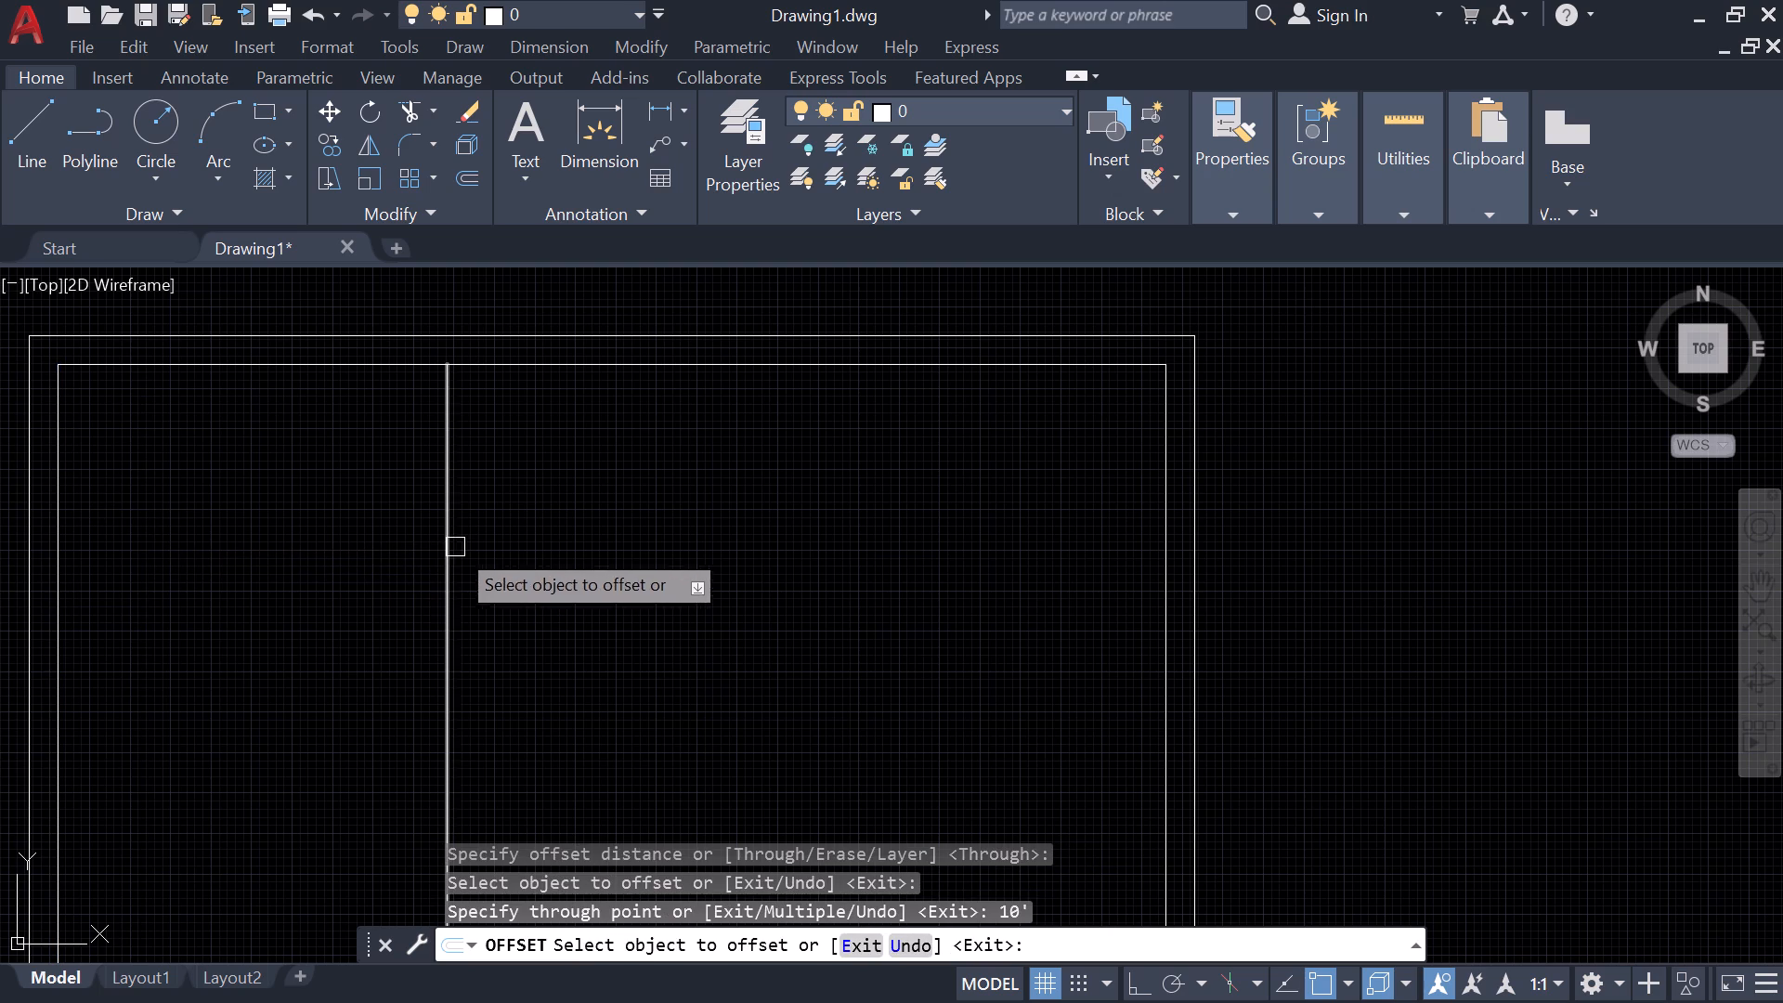
{"action": "left_click", "coordinate": [455, 547]}
{"action": "type", "text": "9\""}
{"action": "key", "text": "Return"}
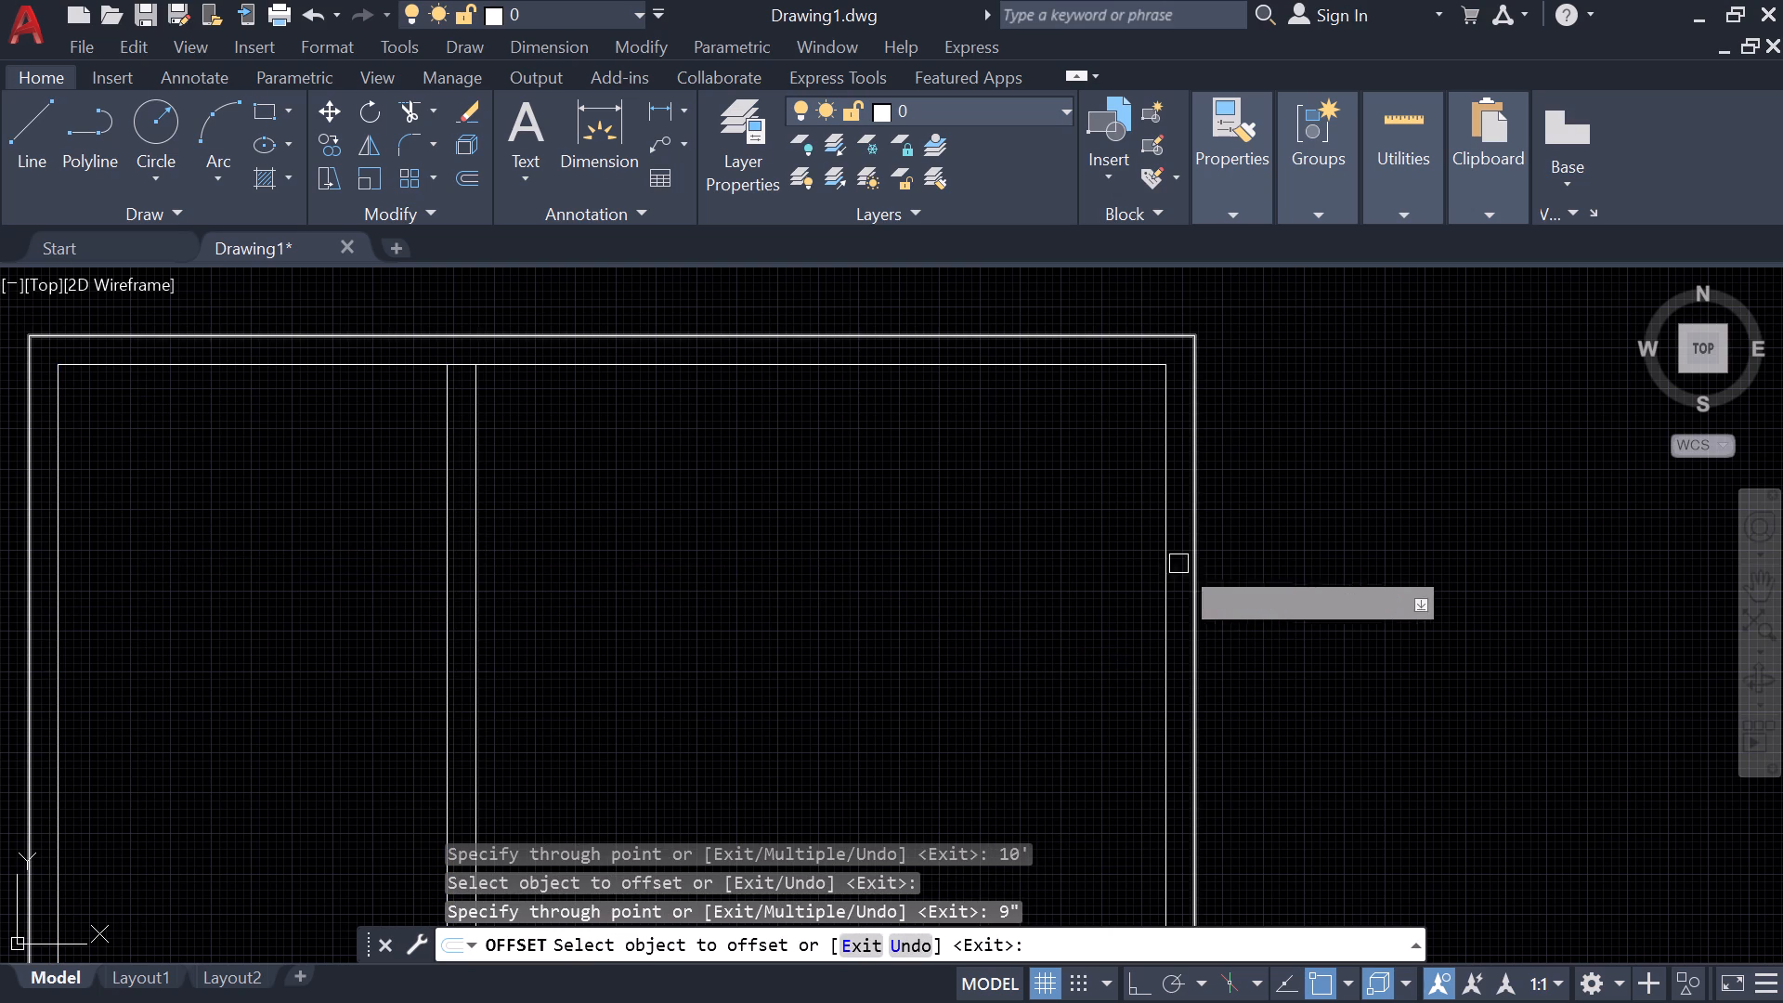
Offset the right inner wall line 10' inward, and offset that new line 9" farther inward to form a second partition.
{"action": "left_click", "coordinate": [1163, 571]}
{"action": "type", "text": "11"}
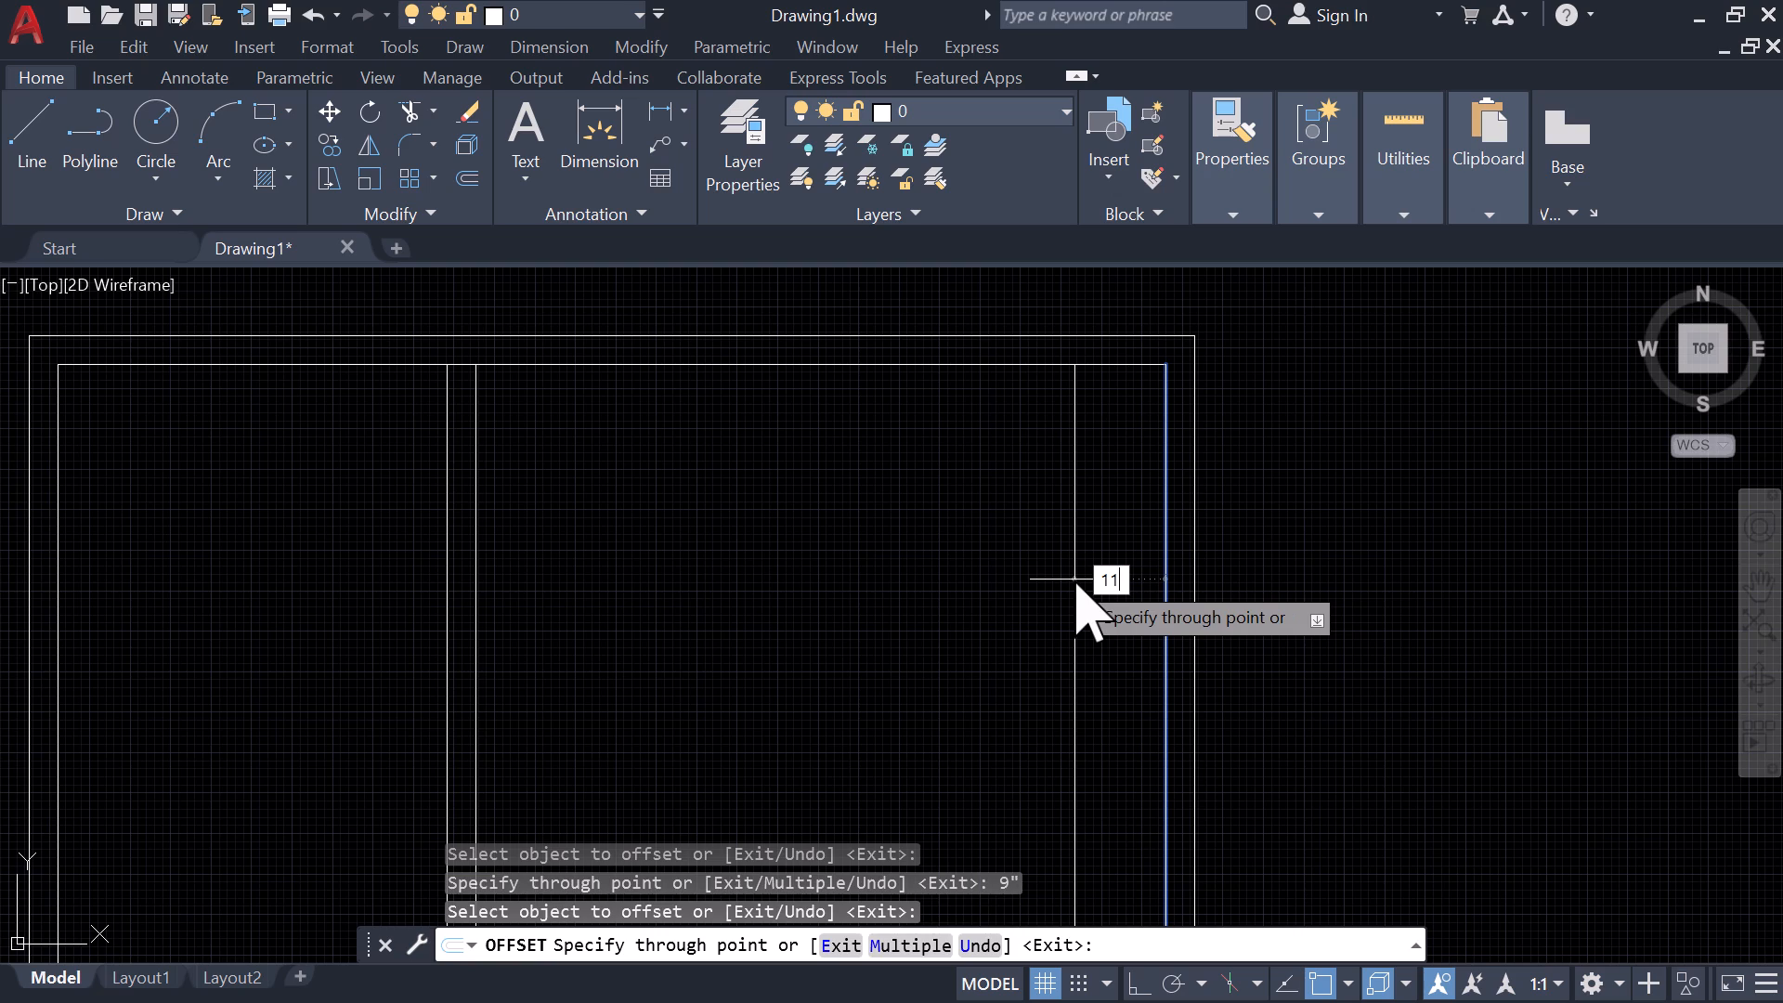
{"action": "key", "text": "BackSpace"}
{"action": "type", "text": "0'"}
{"action": "key", "text": "Return"}
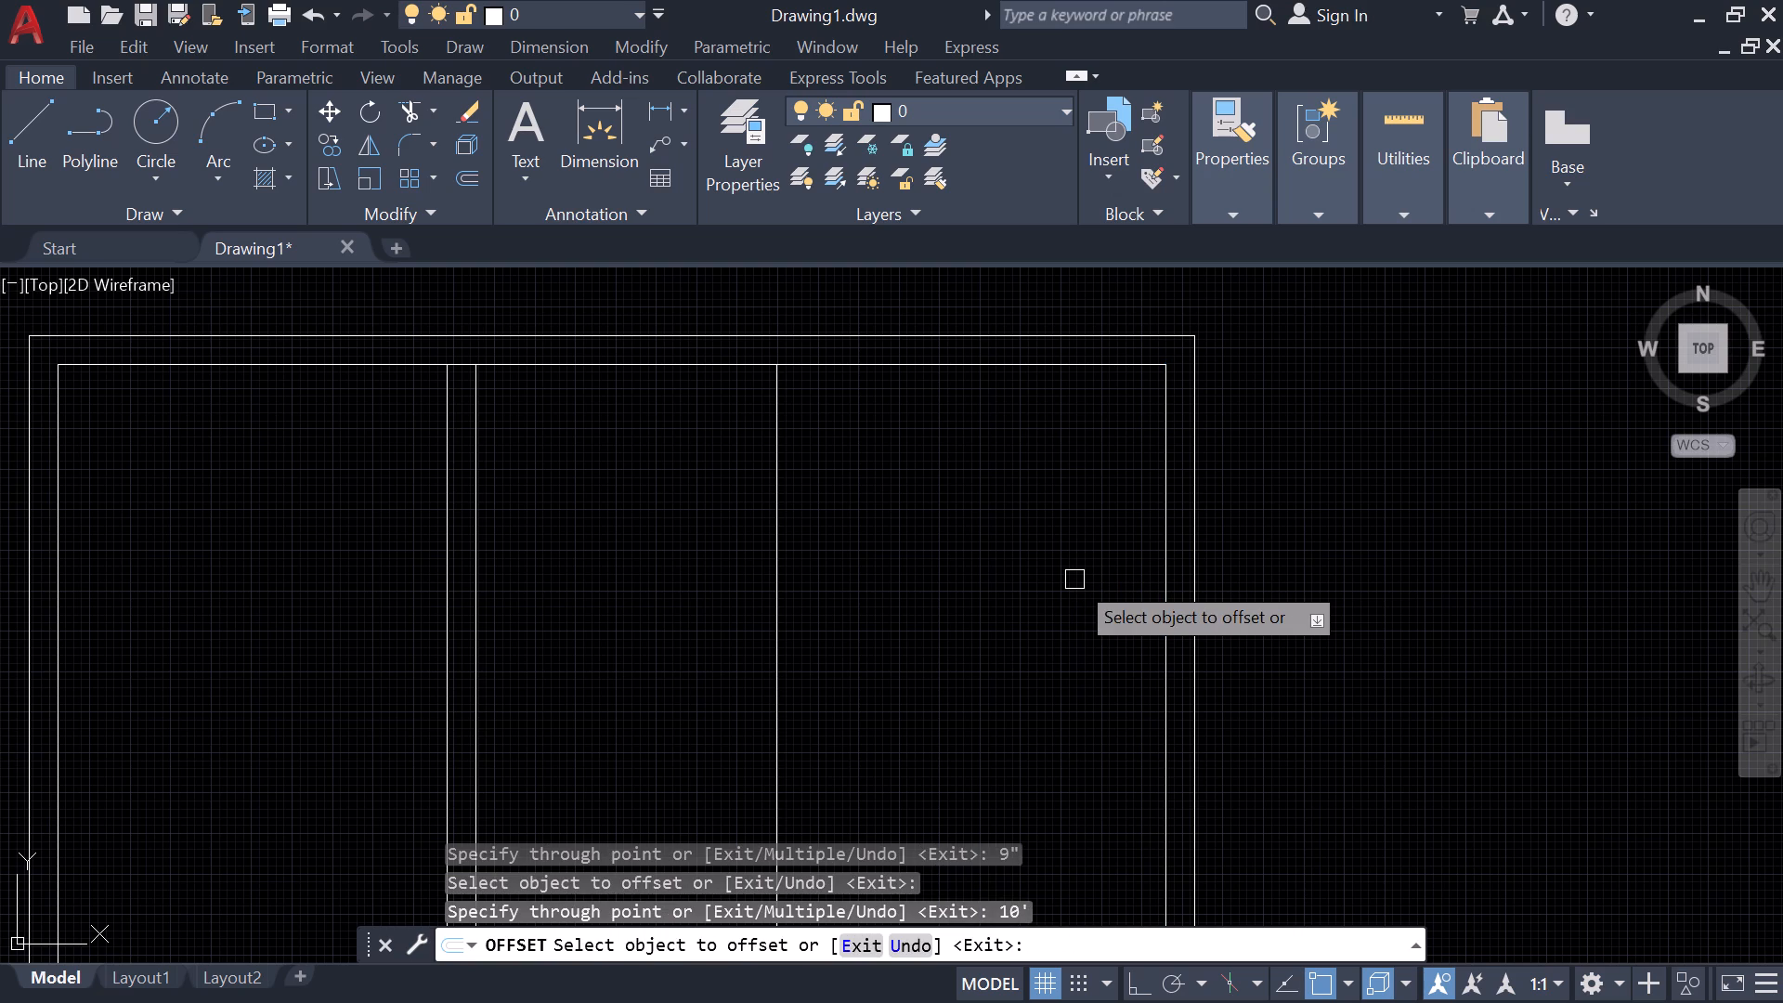
{"action": "left_click", "coordinate": [782, 634]}
{"action": "type", "text": "9\""}
{"action": "key", "text": "Return"}
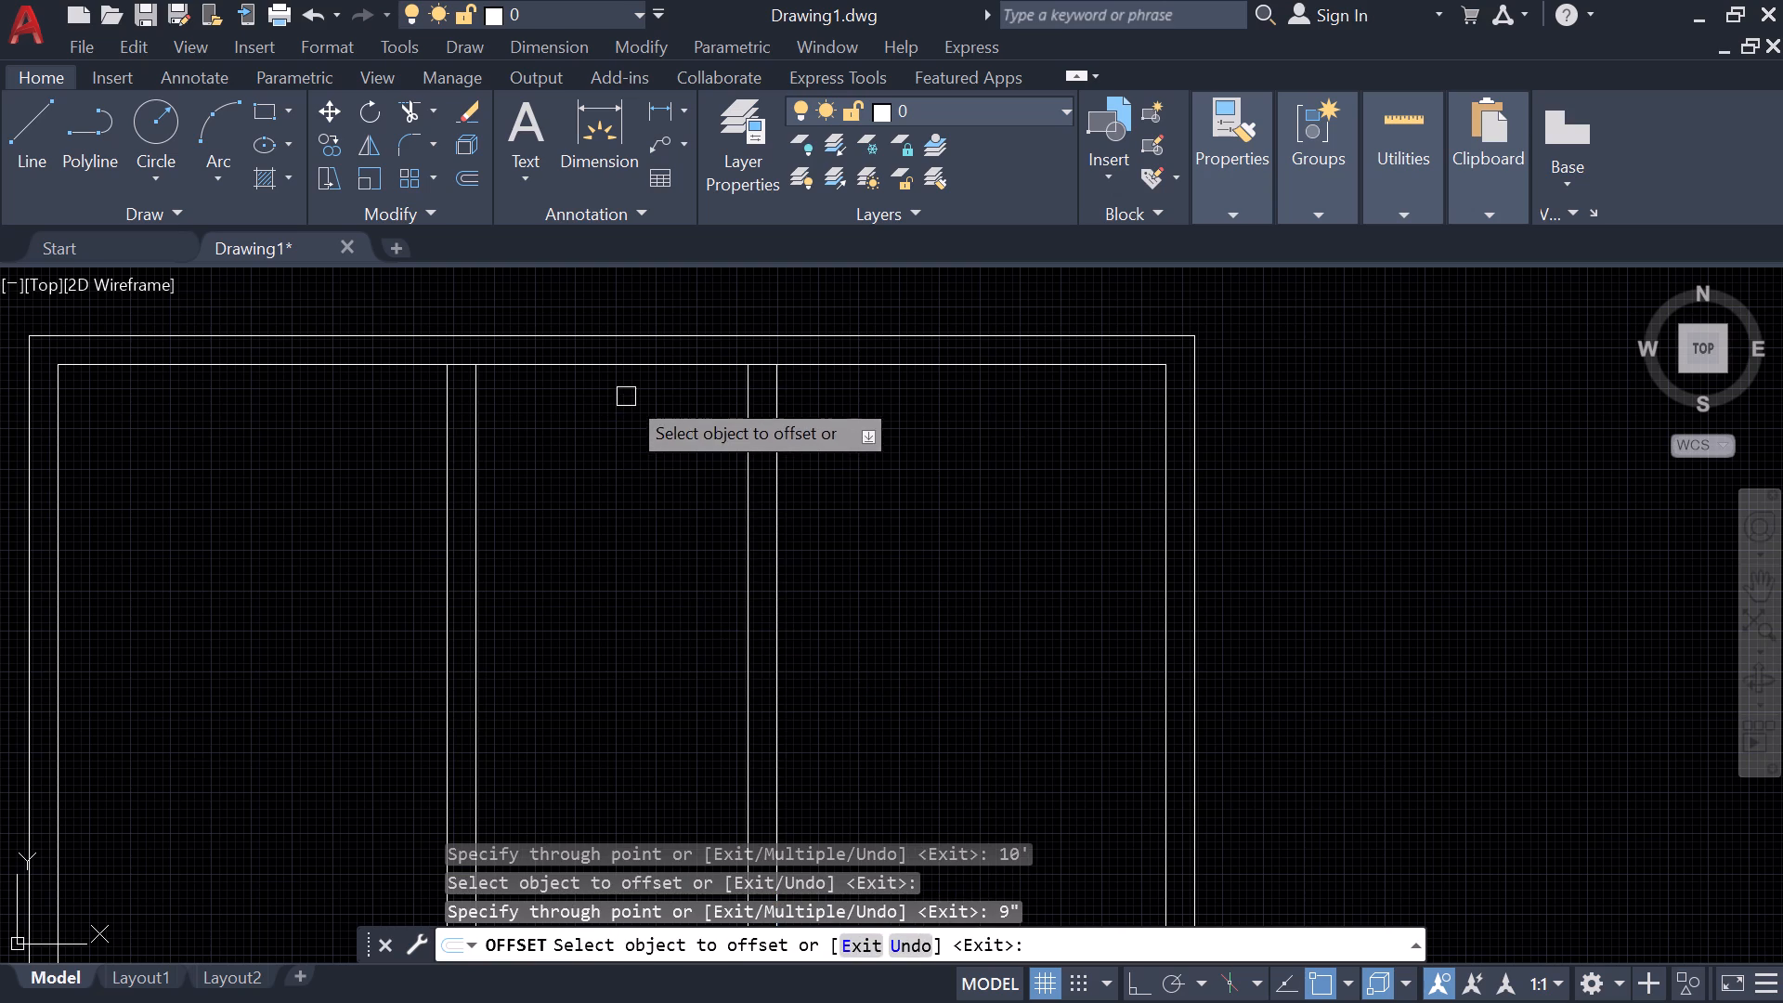
Offset the top inner wall line 7' downward, and offset that new line 9" farther down to form a horizontal partition.
{"action": "left_click", "coordinate": [625, 373]}
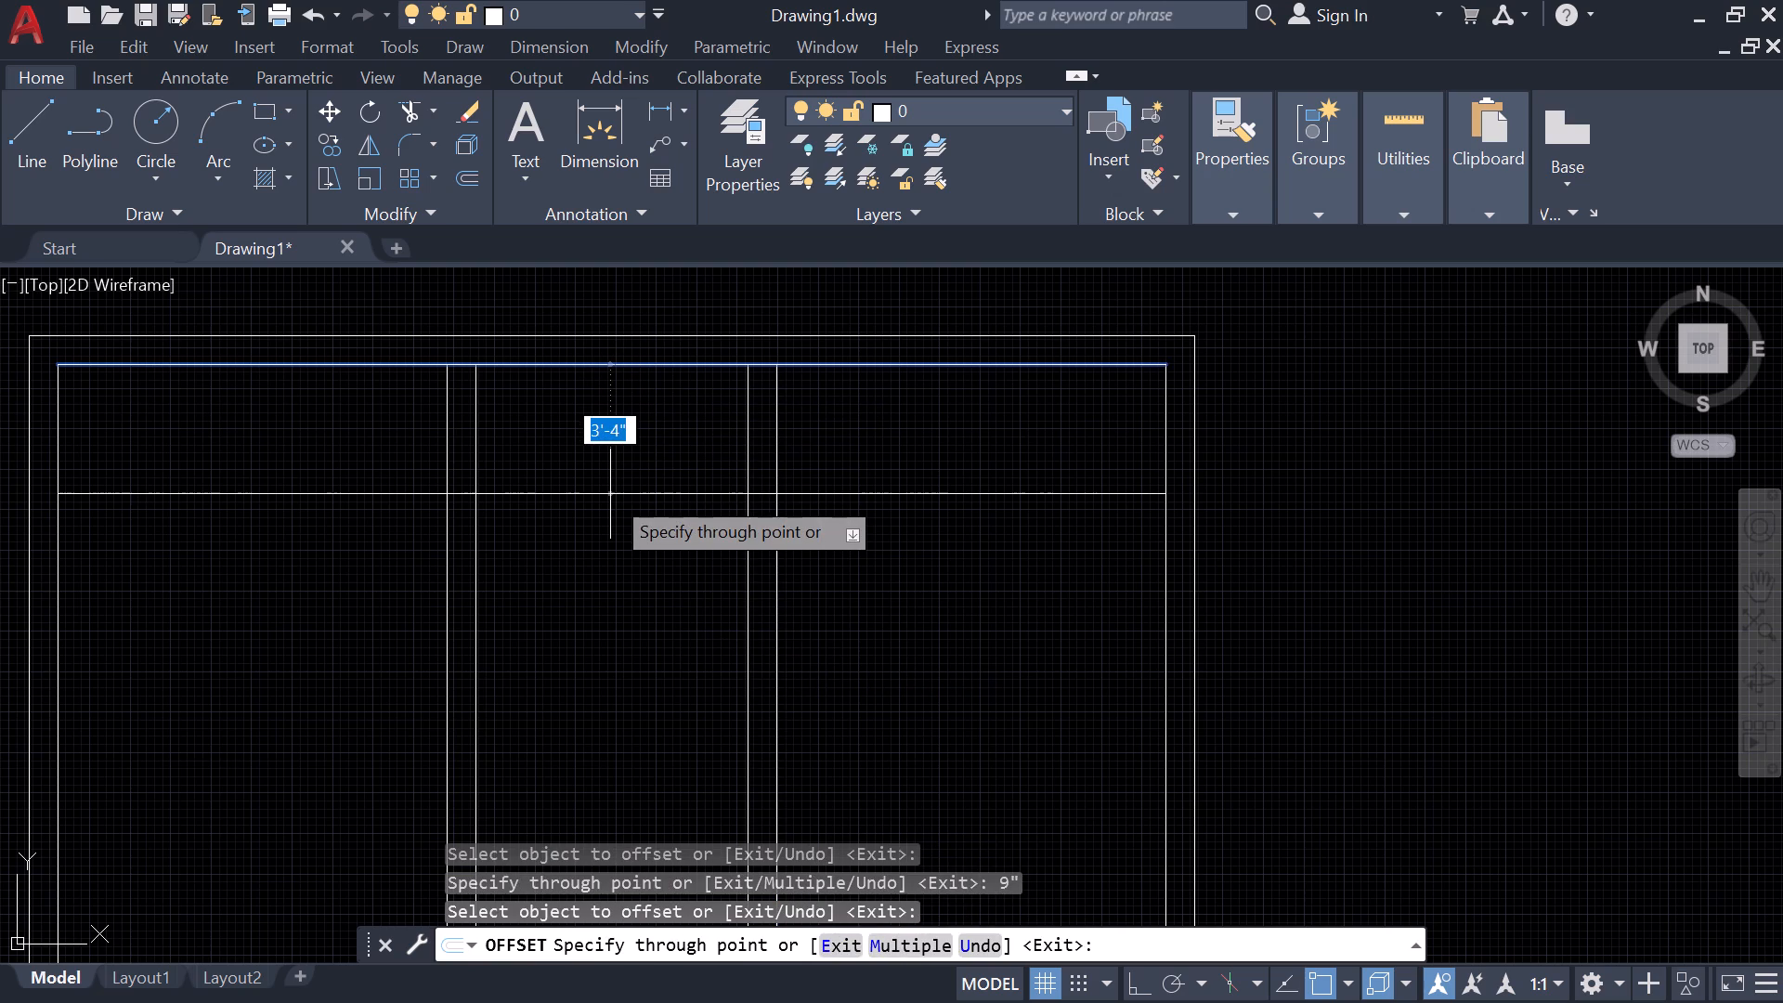
{"action": "key", "text": "7"}
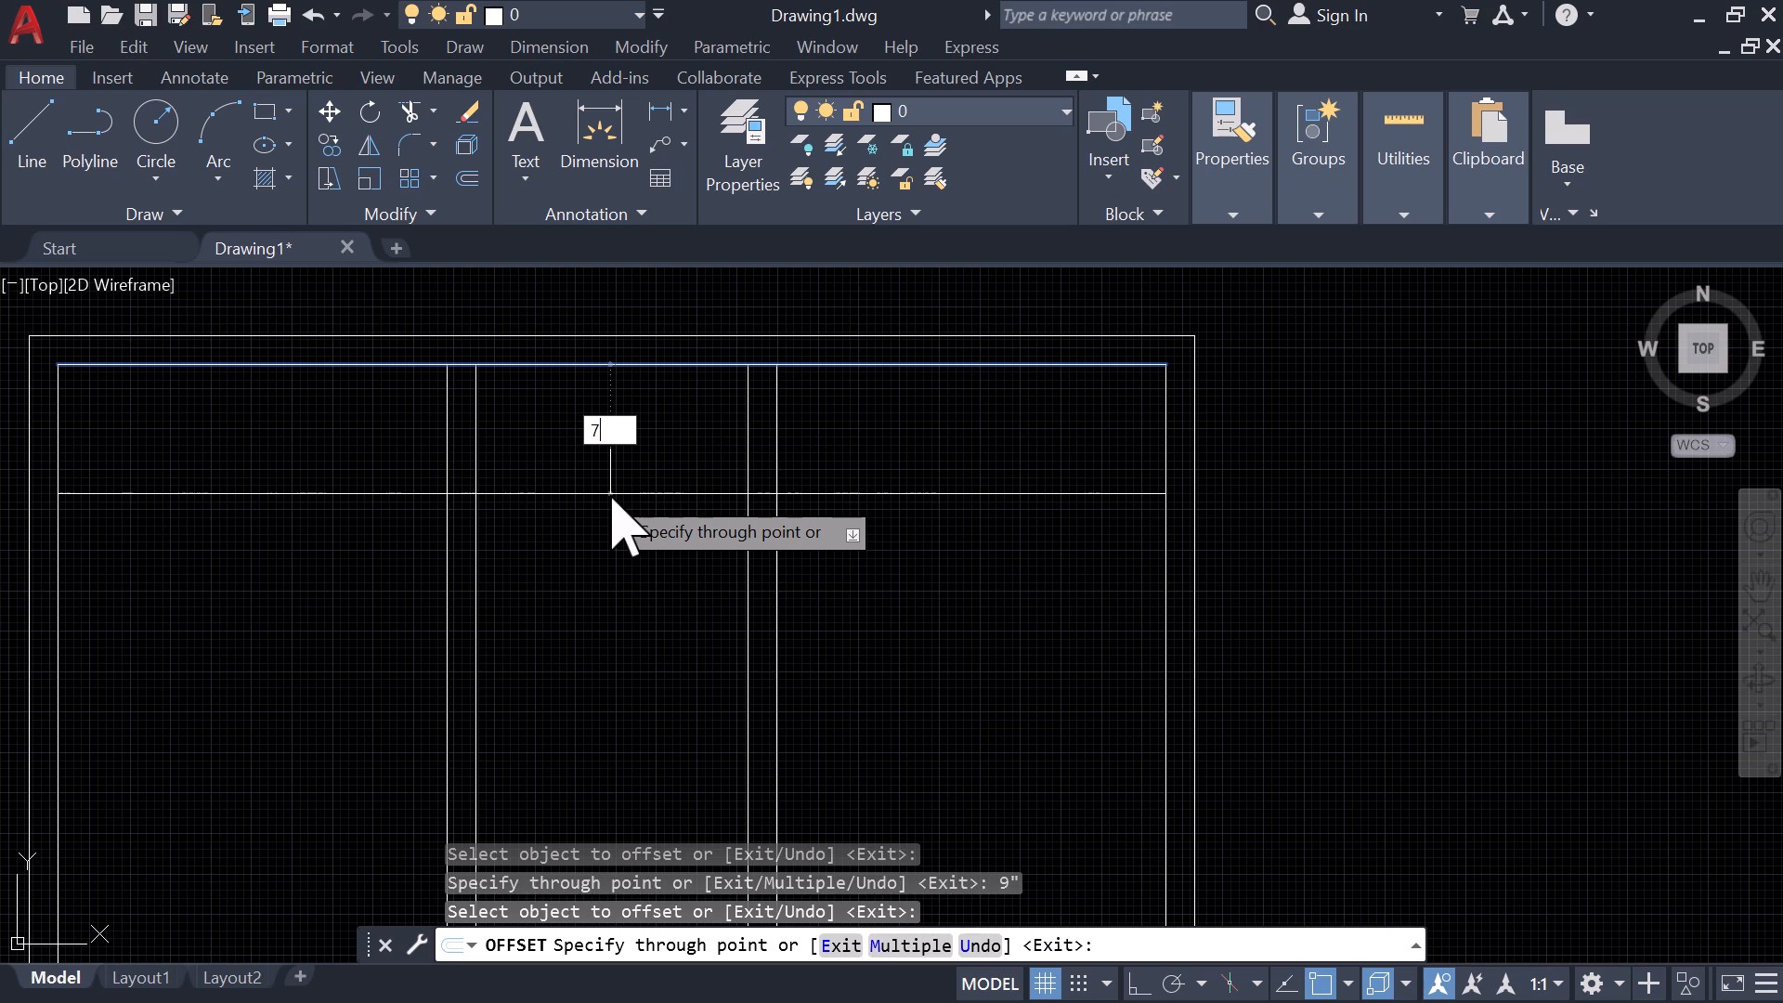
{"action": "key", "text": "BackSpace"}
{"action": "type", "text": "7;"}
{"action": "key", "text": "BackSpace"}
{"action": "key", "text": "apostrophe"}
{"action": "key", "text": "Return"}
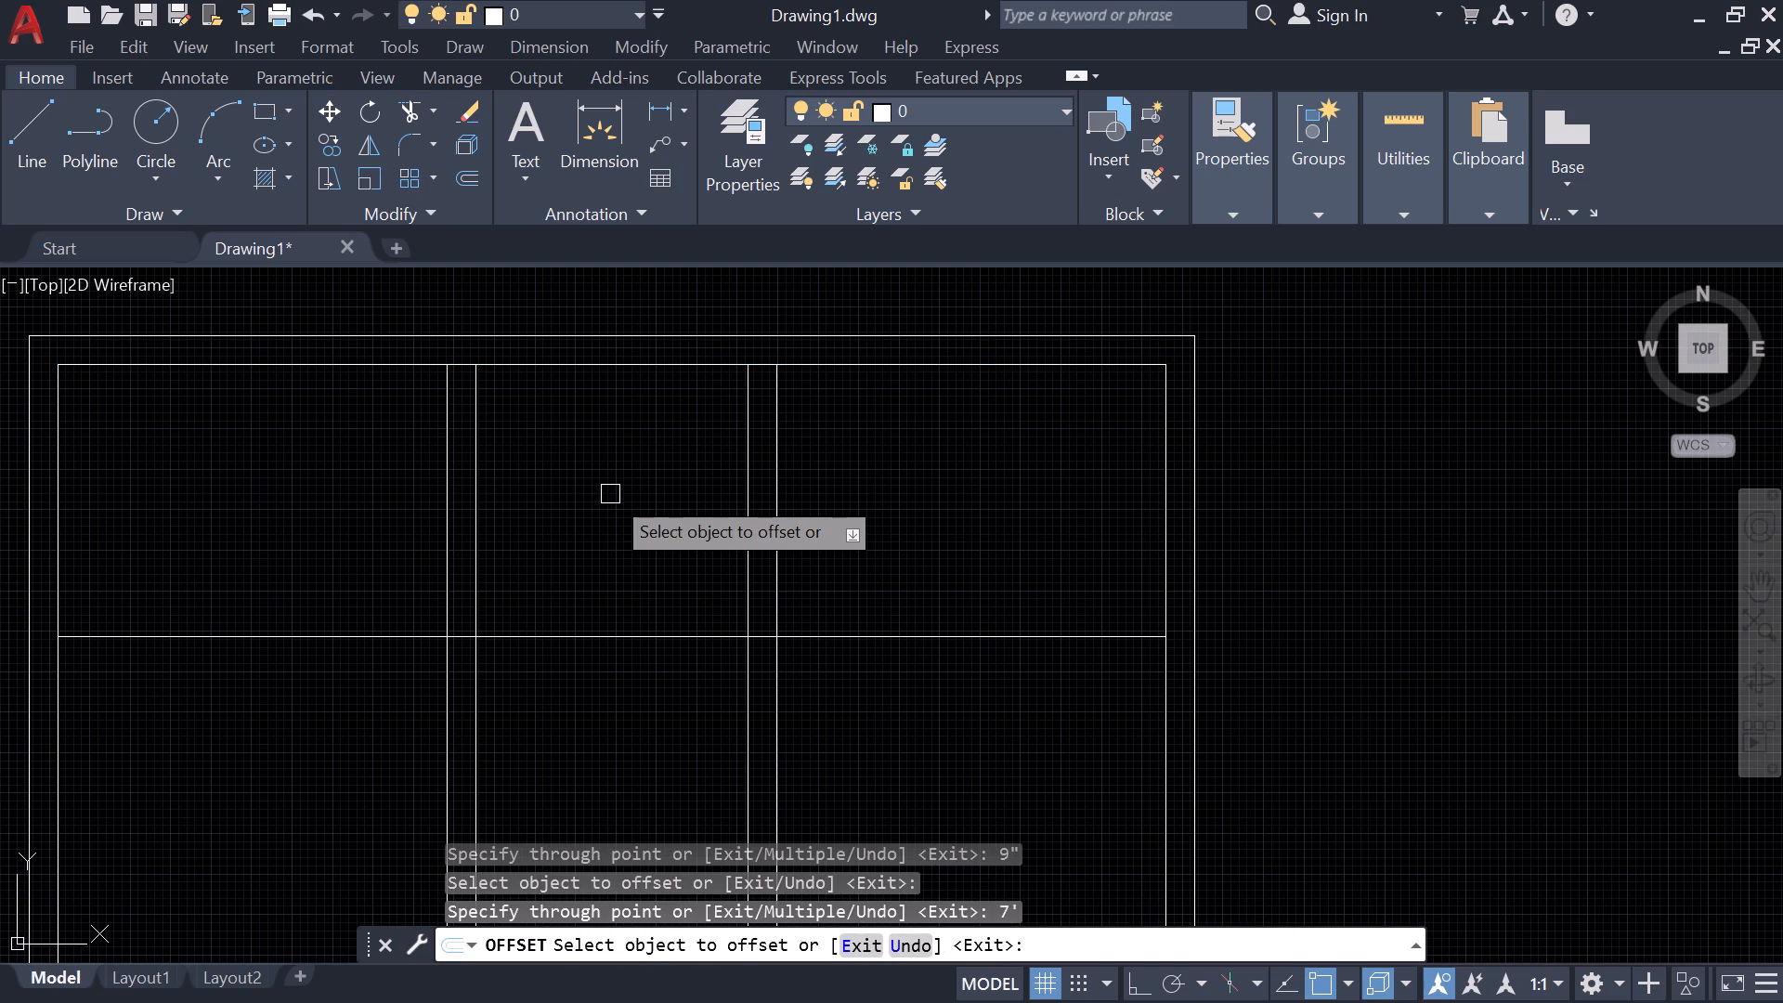
{"action": "left_click", "coordinate": [600, 645]}
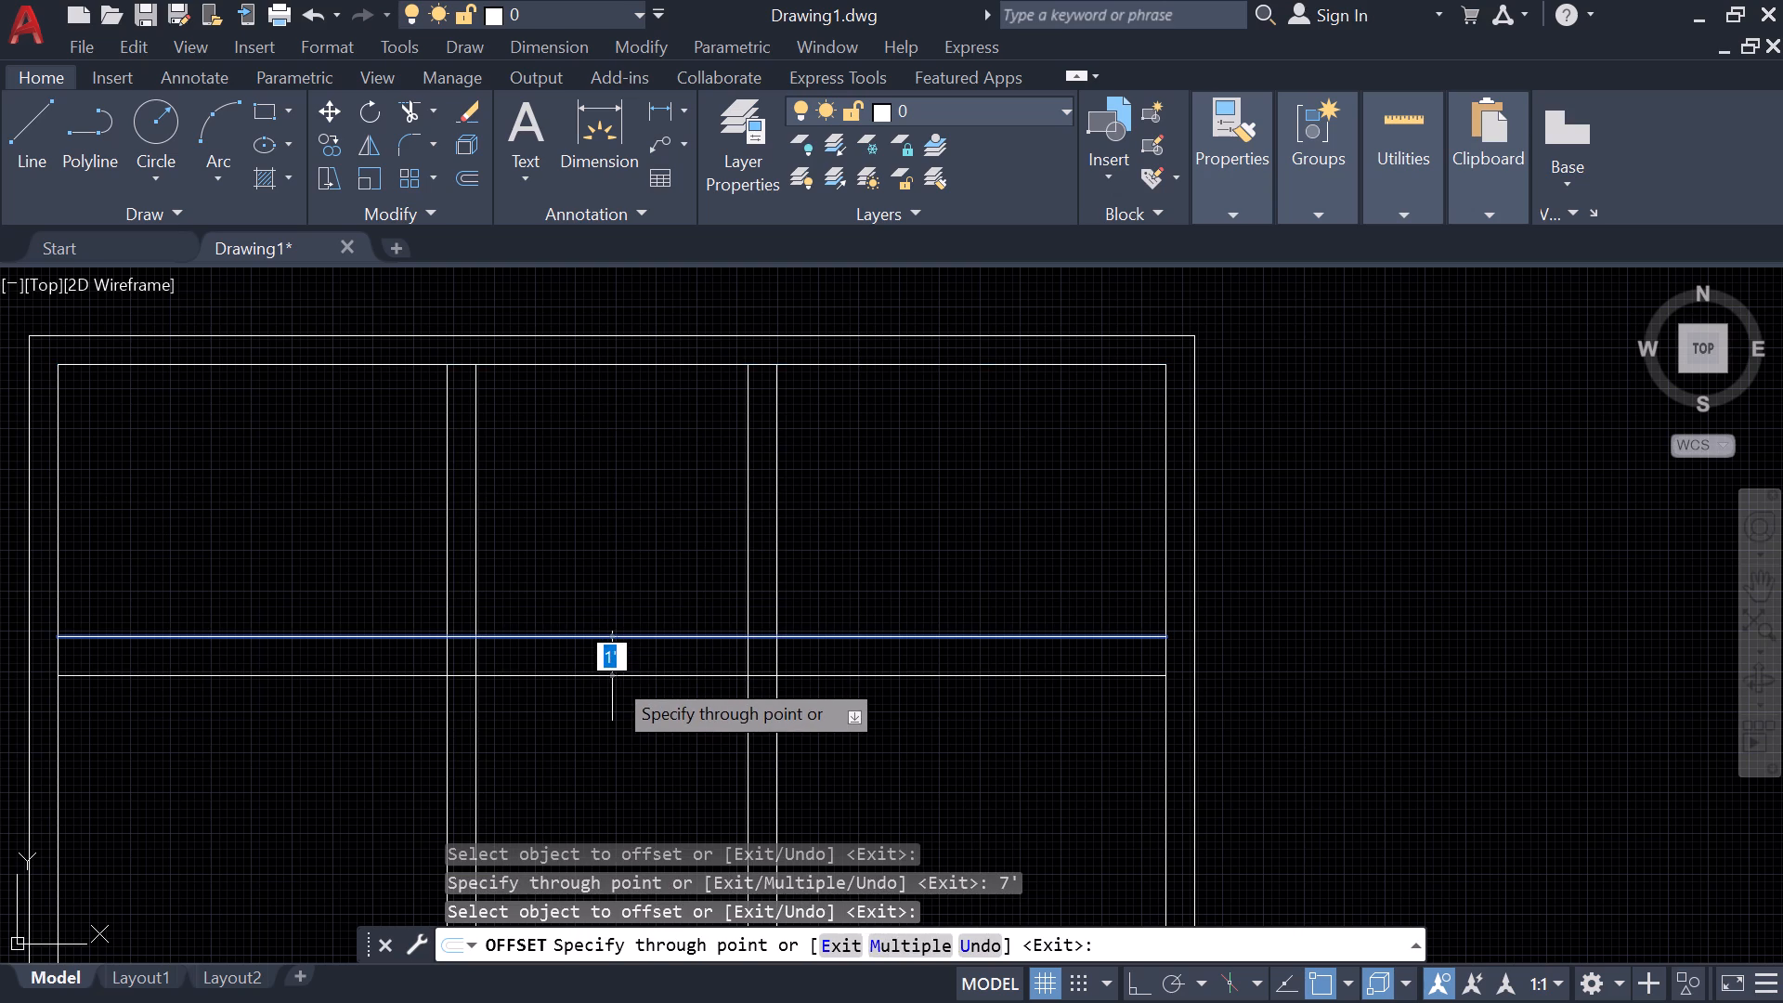
{"action": "type", "text": "9\""}
{"action": "key", "text": "Return"}
{"action": "scroll", "coordinate": [612, 676], "scroll_direction": "up", "scroll_amount": 1}
{"action": "scroll", "coordinate": [616, 676], "scroll_direction": "down", "scroll_amount": 2}
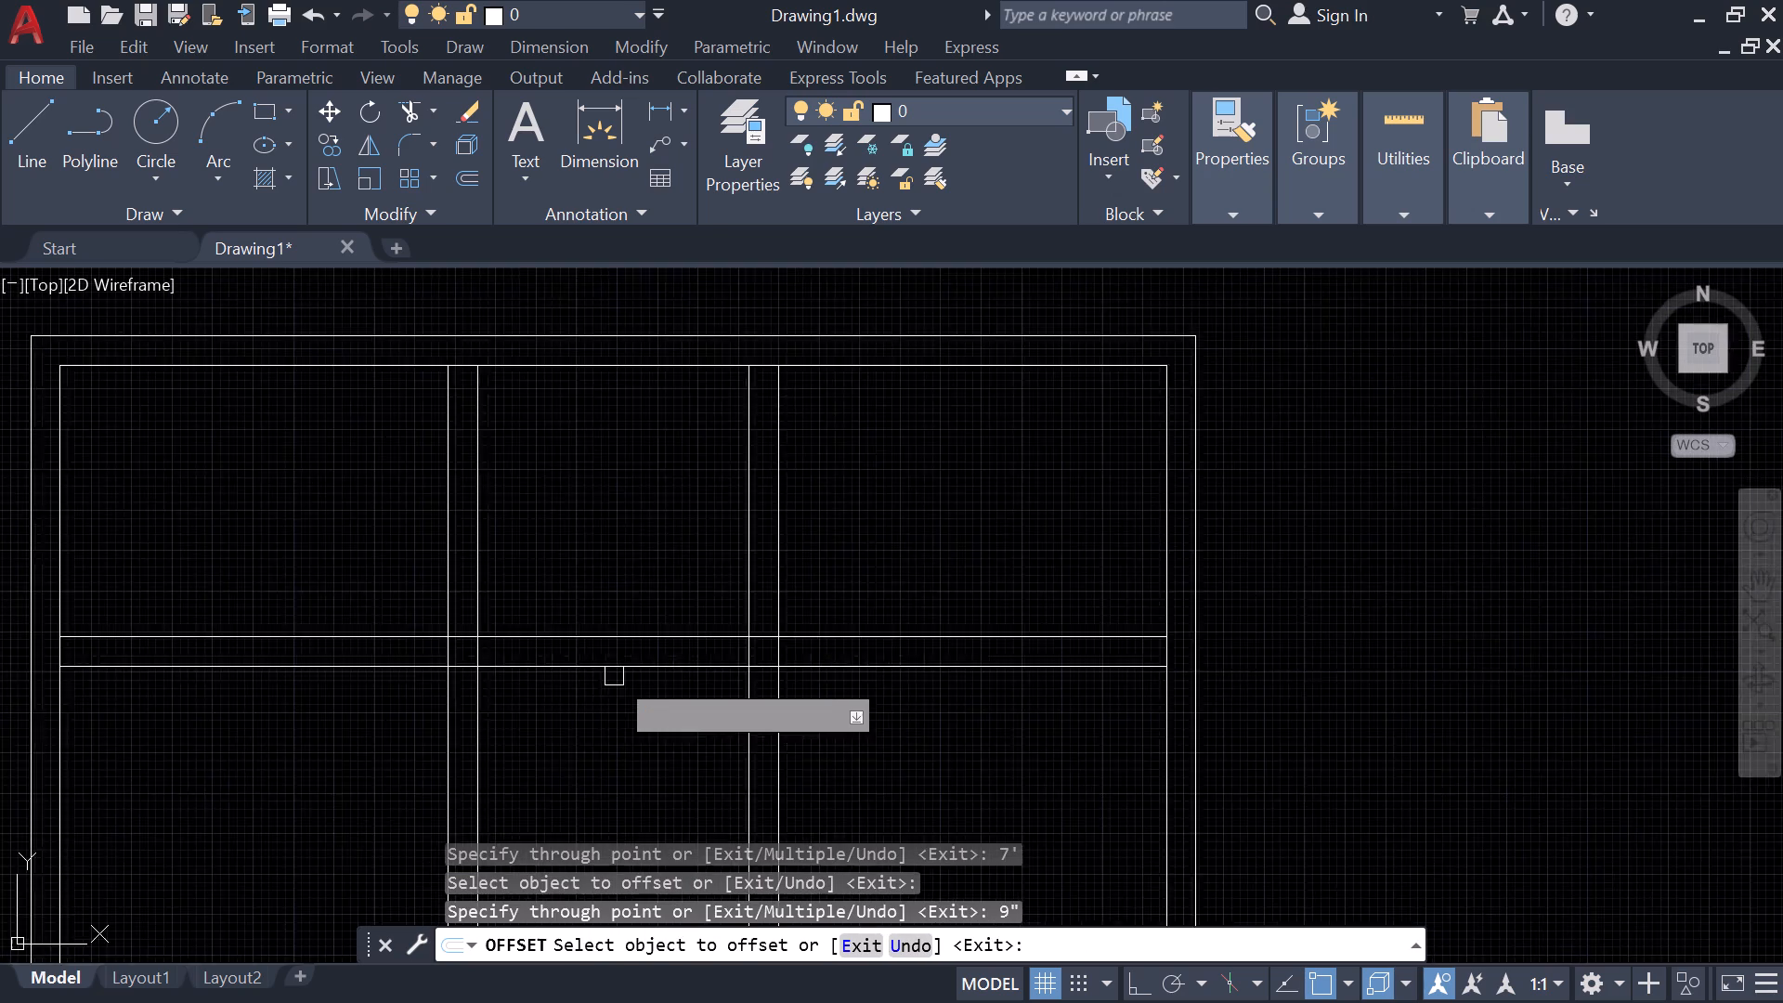
{"action": "scroll", "coordinate": [614, 676], "scroll_direction": "down", "scroll_amount": 2}
{"action": "middle_click_drag", "start_coordinate": [591, 674], "coordinate": [623, 470]}
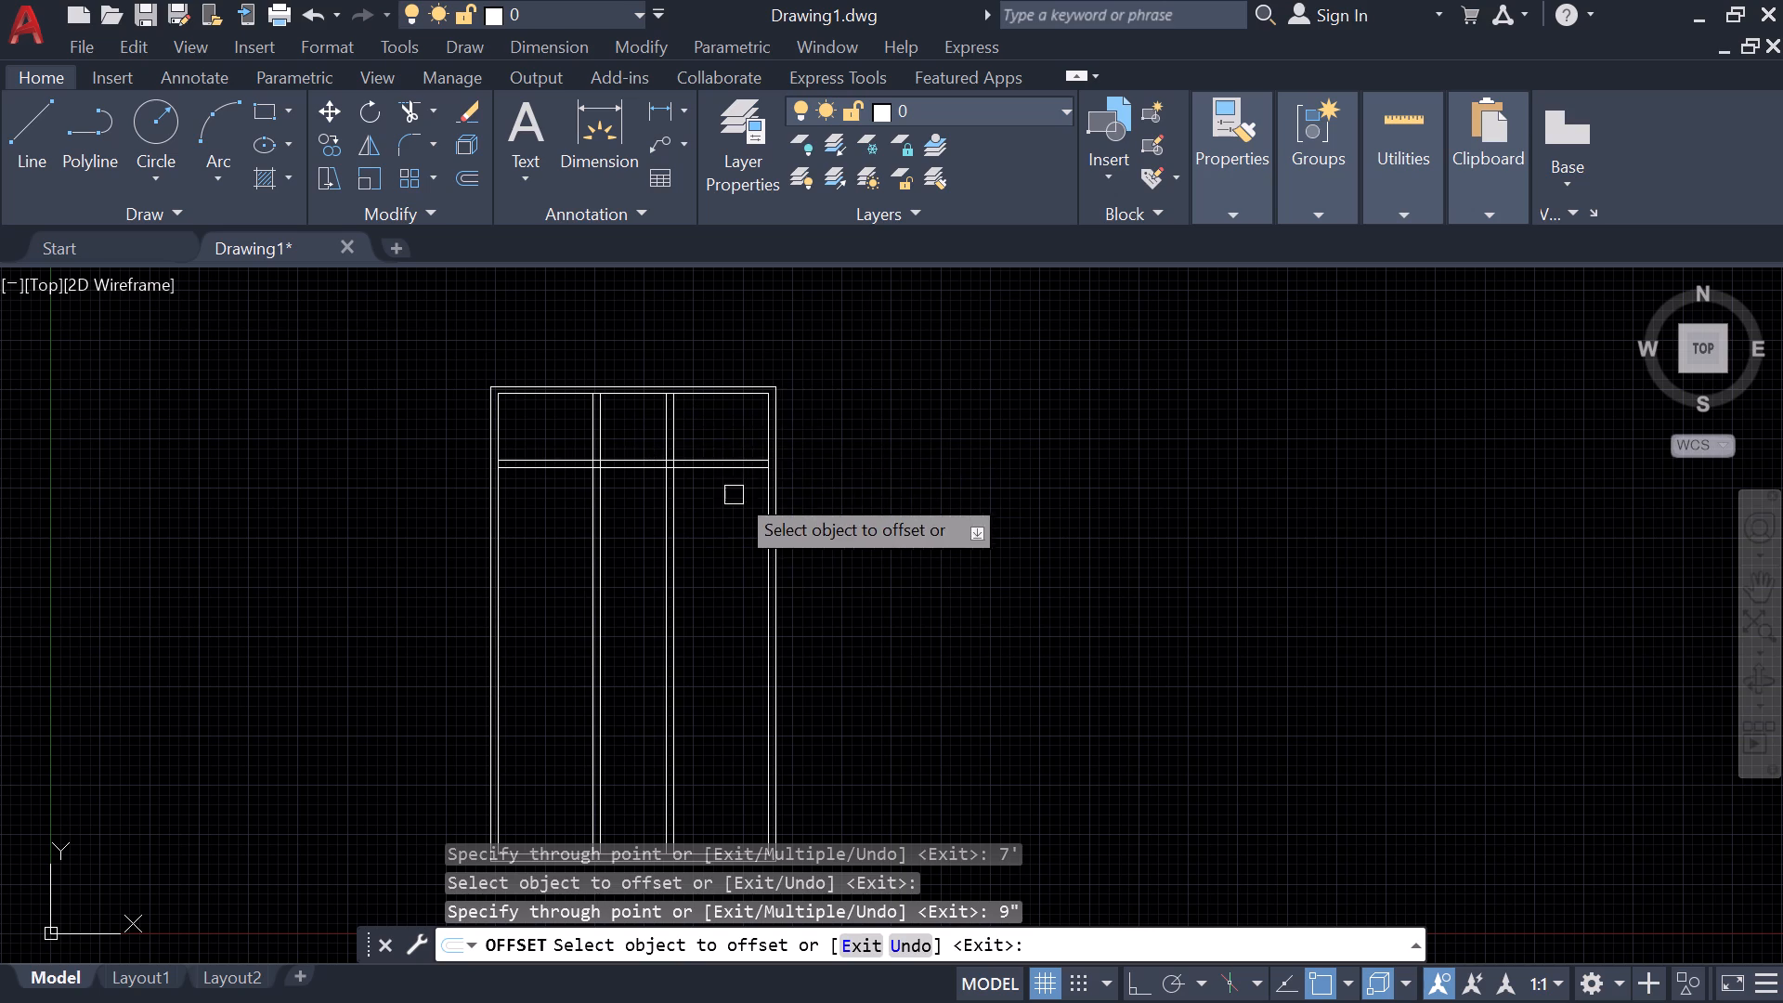
{"action": "key", "text": "Escape"}
Trim the two horizontal partition lines out of both side bays, keeping them between the vertical partition walls.
{"action": "type", "text": "tr"}
{"action": "key", "text": "space"}
{"action": "scroll", "coordinate": [711, 441], "scroll_direction": "up", "scroll_amount": 3}
{"action": "left_click_drag", "start_coordinate": [711, 441], "coordinate": [715, 464]}
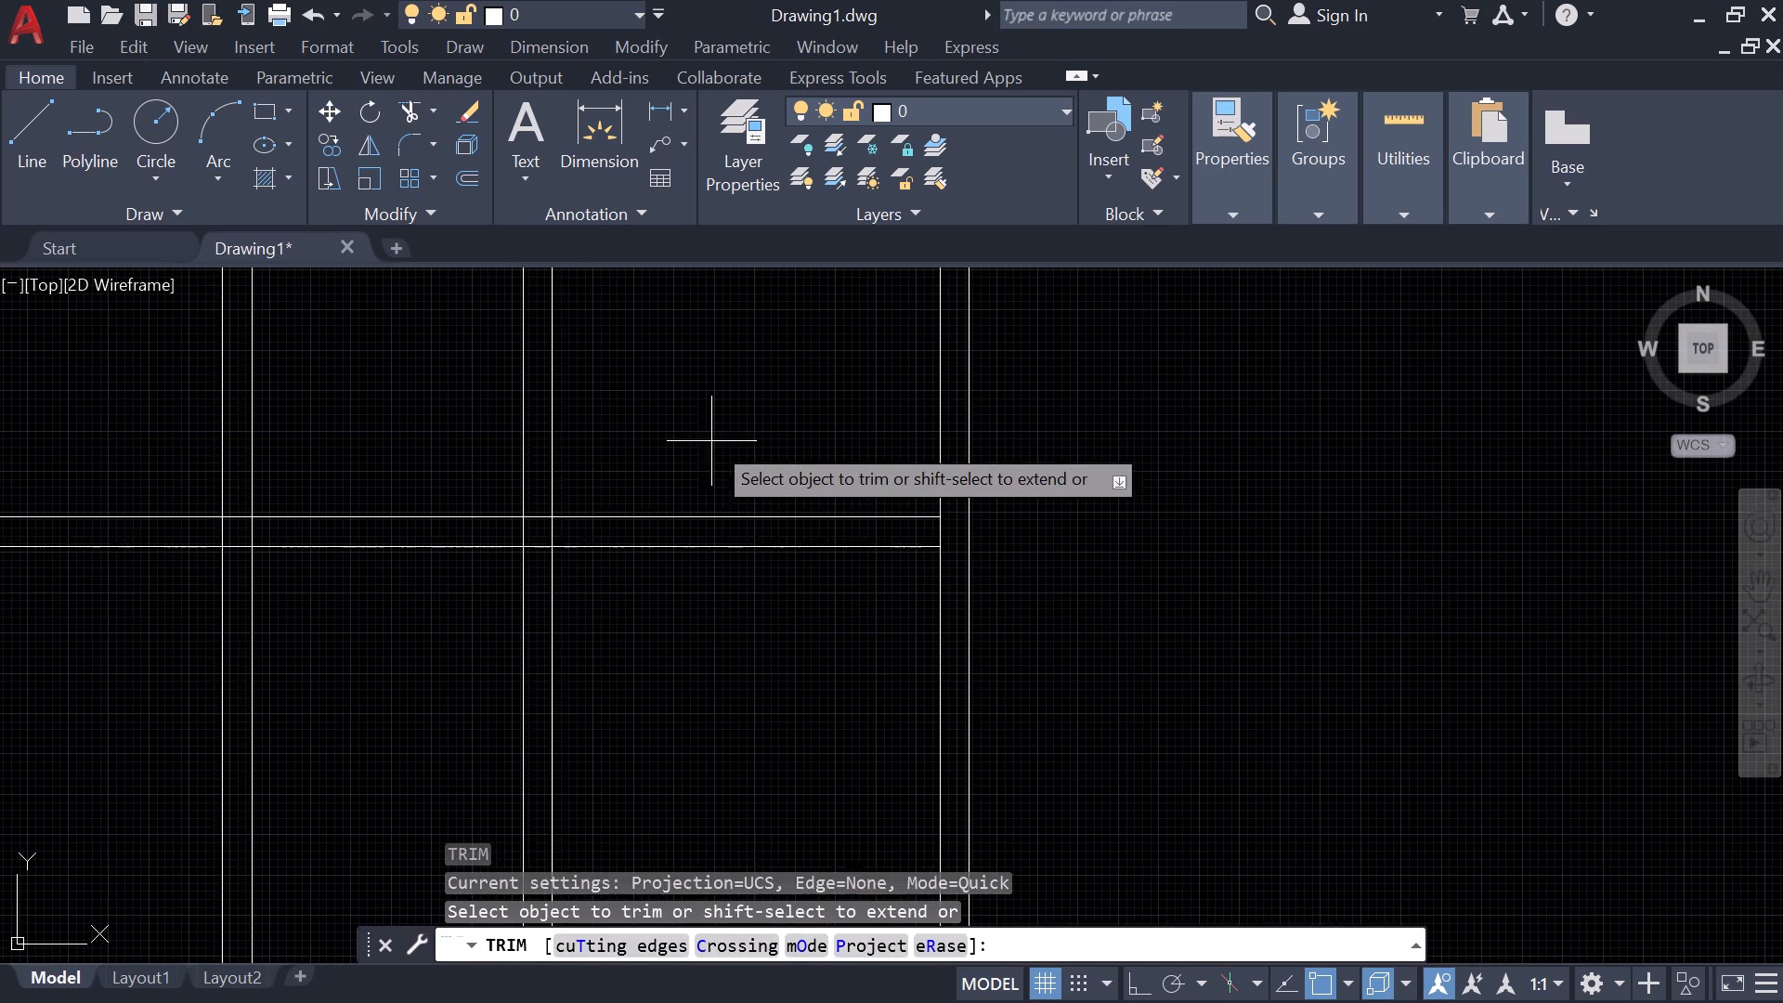
{"action": "left_click_drag", "start_coordinate": [715, 464], "coordinate": [715, 679]}
{"action": "scroll", "coordinate": [647, 648], "scroll_direction": "down", "scroll_amount": 3}
{"action": "scroll", "coordinate": [397, 613], "scroll_direction": "up", "scroll_amount": 3}
{"action": "left_click_drag", "start_coordinate": [481, 506], "coordinate": [528, 750]}
{"action": "scroll", "coordinate": [580, 688], "scroll_direction": "down", "scroll_amount": 2}
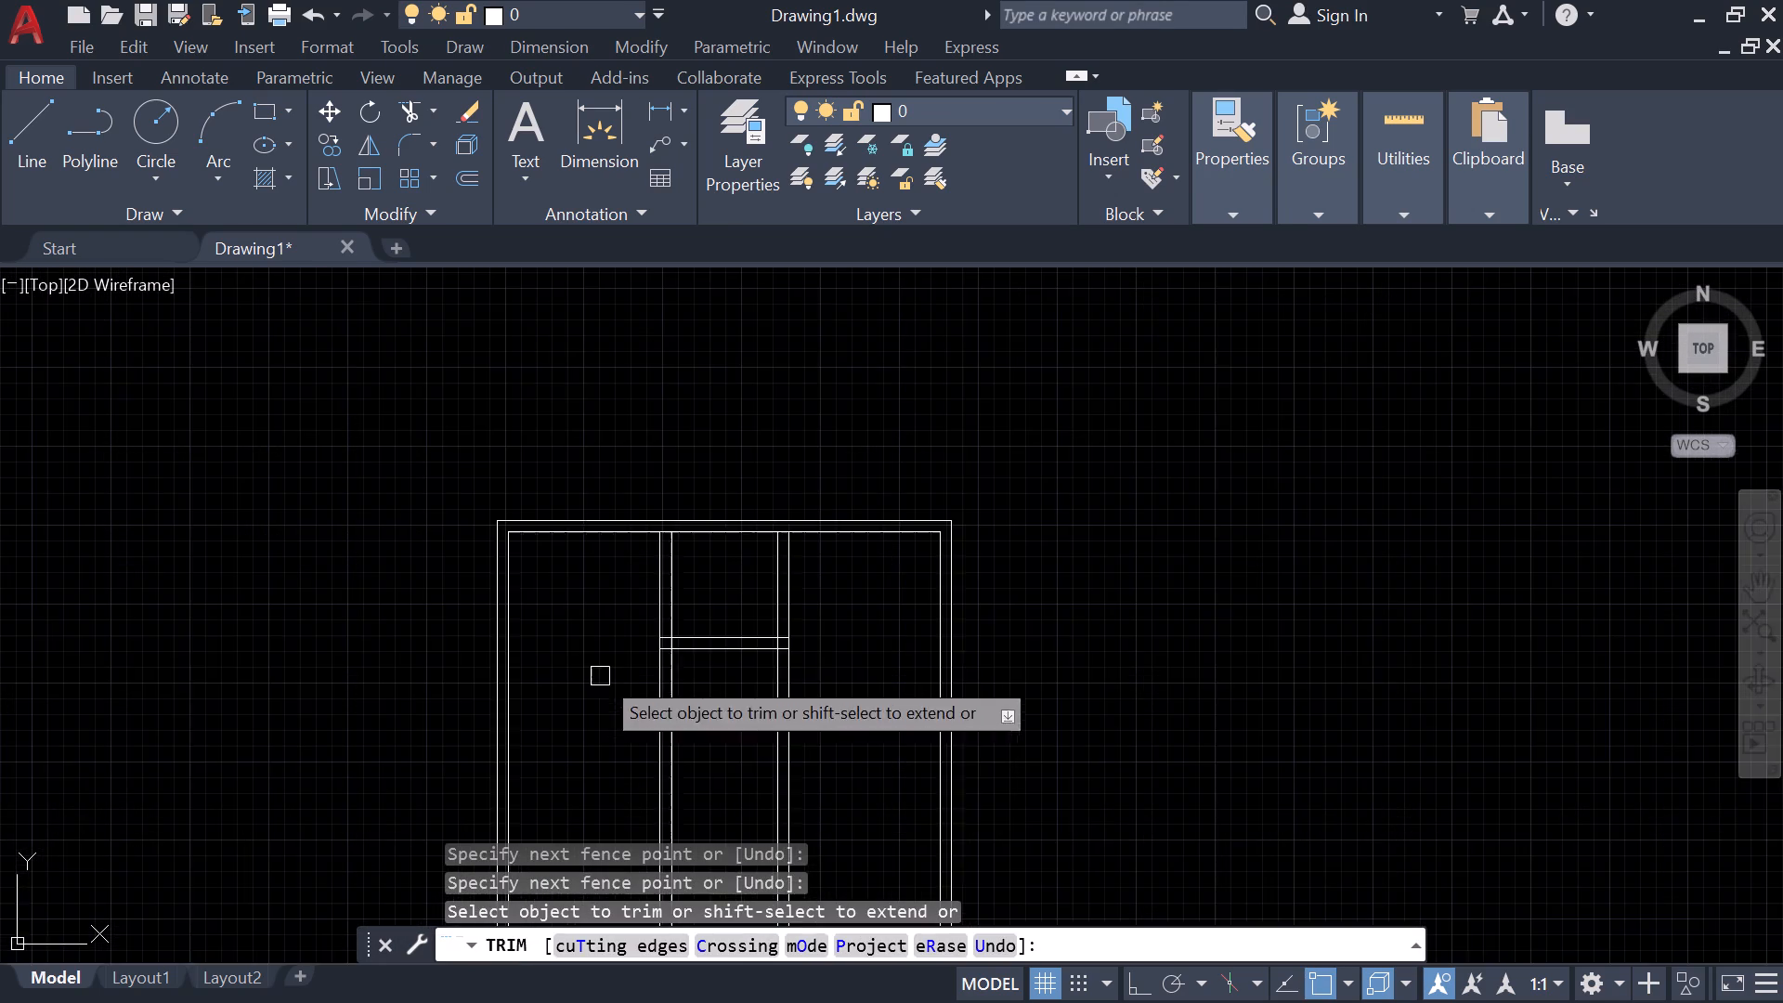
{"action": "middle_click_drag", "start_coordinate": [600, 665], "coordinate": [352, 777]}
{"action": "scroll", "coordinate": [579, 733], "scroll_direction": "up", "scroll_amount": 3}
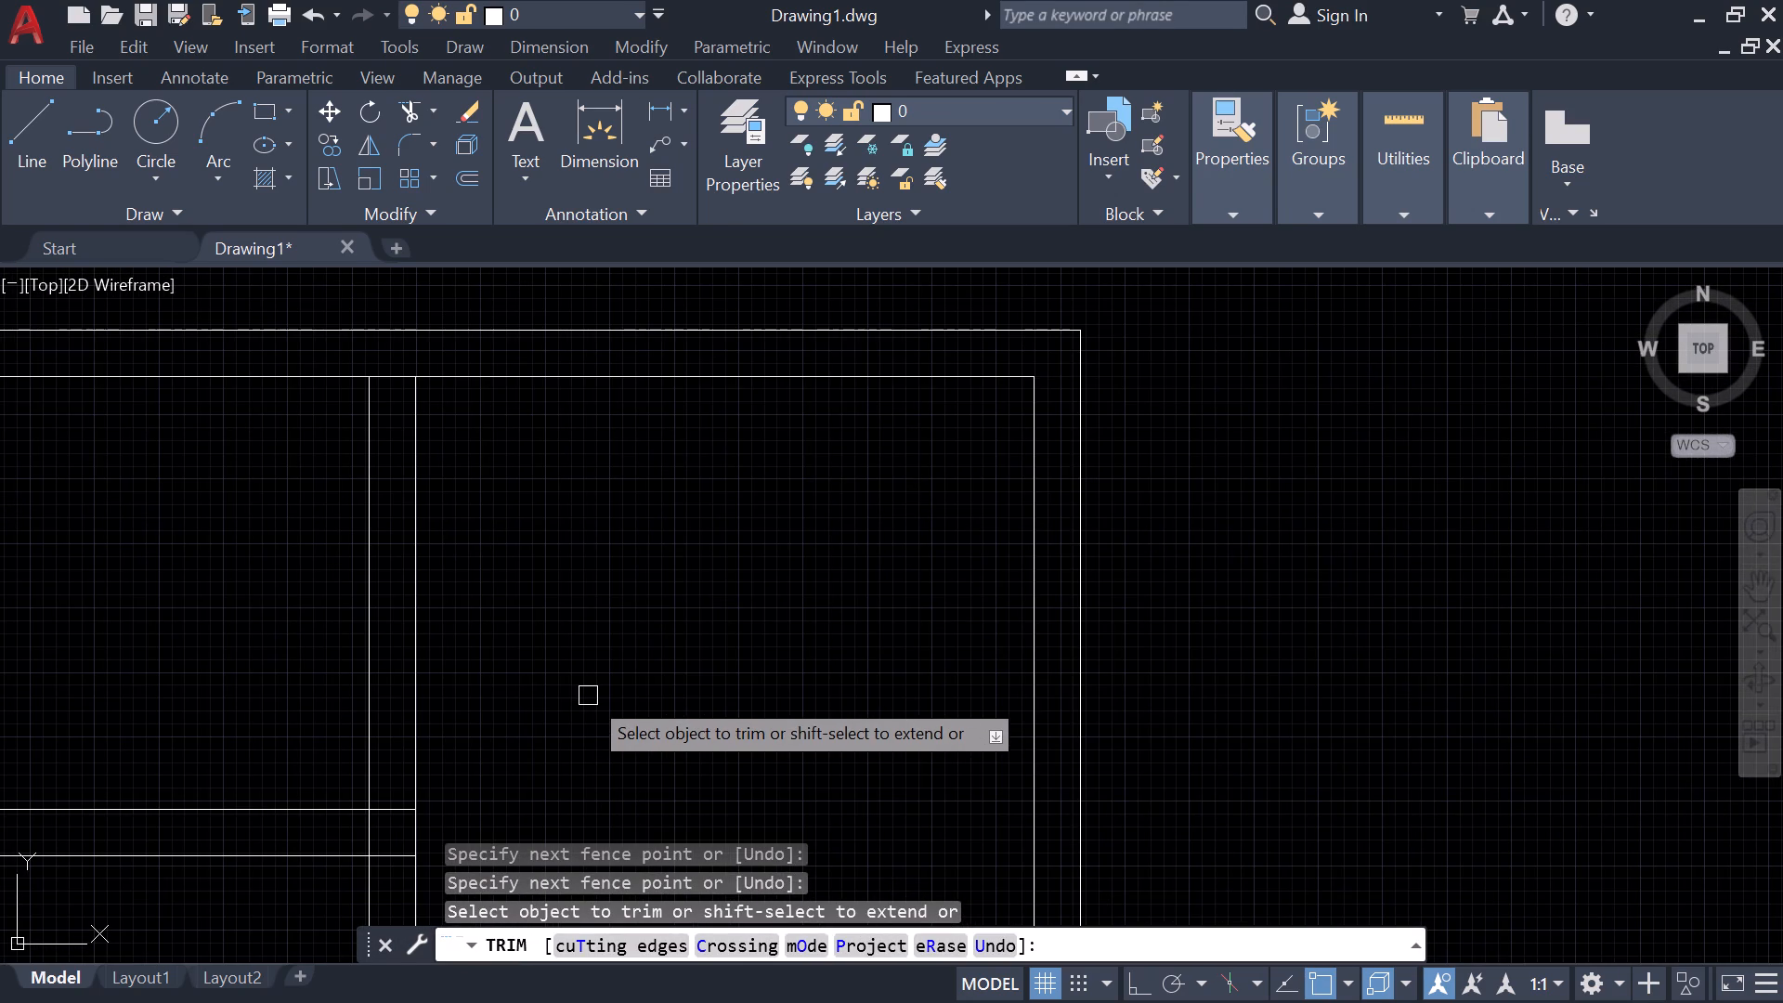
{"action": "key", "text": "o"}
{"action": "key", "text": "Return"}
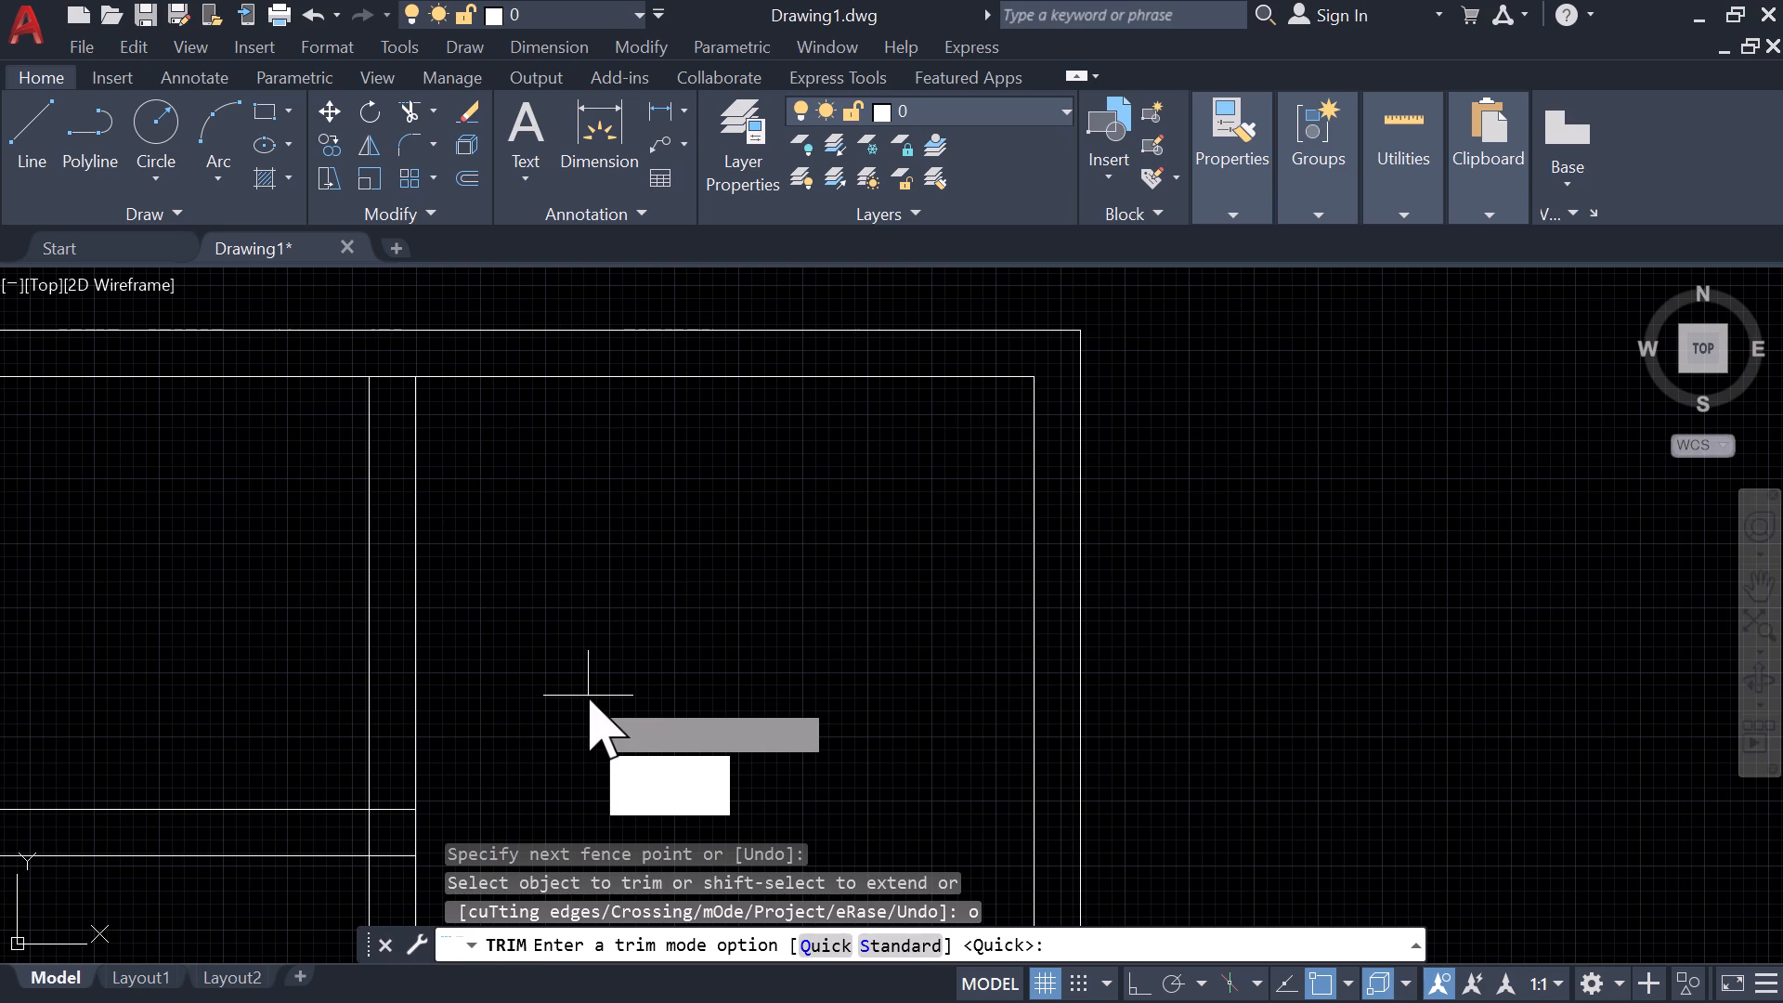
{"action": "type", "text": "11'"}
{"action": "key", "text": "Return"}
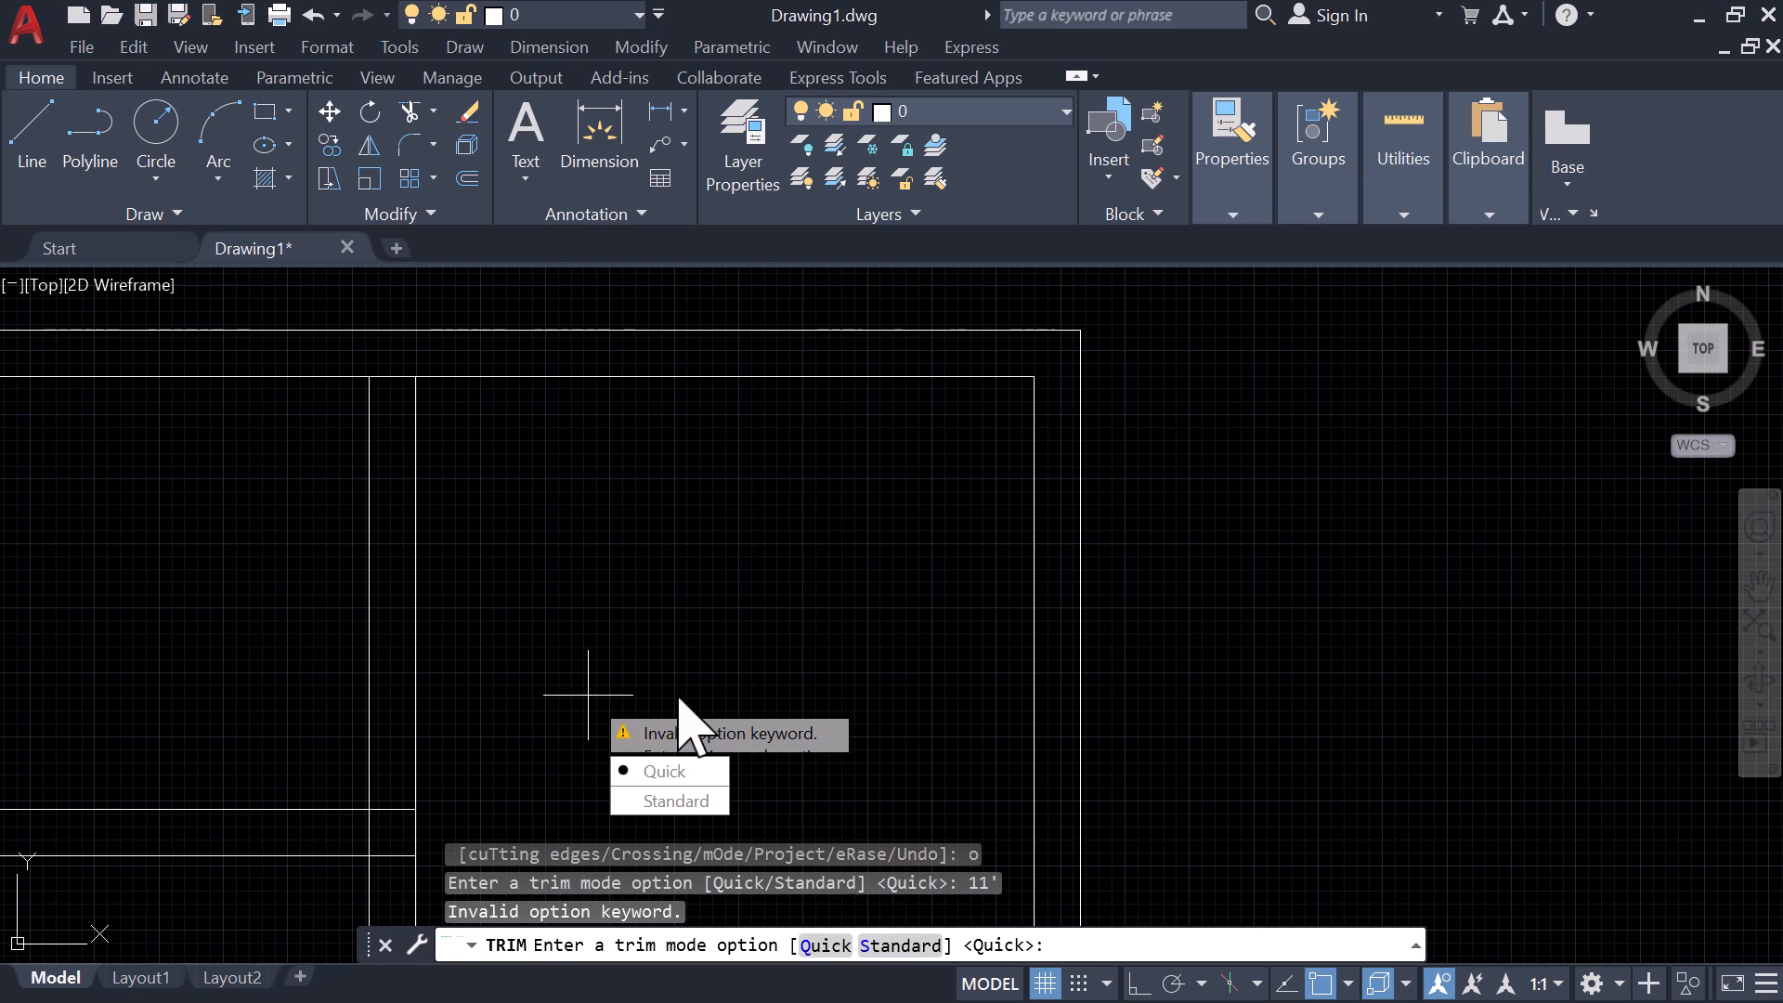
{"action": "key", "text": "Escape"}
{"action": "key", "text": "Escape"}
Offset the top inner wall line 11' downward, and offset that new line 9" farther down to form another horizontal partition.
{"action": "key", "text": "o"}
{"action": "key", "text": "Return"}
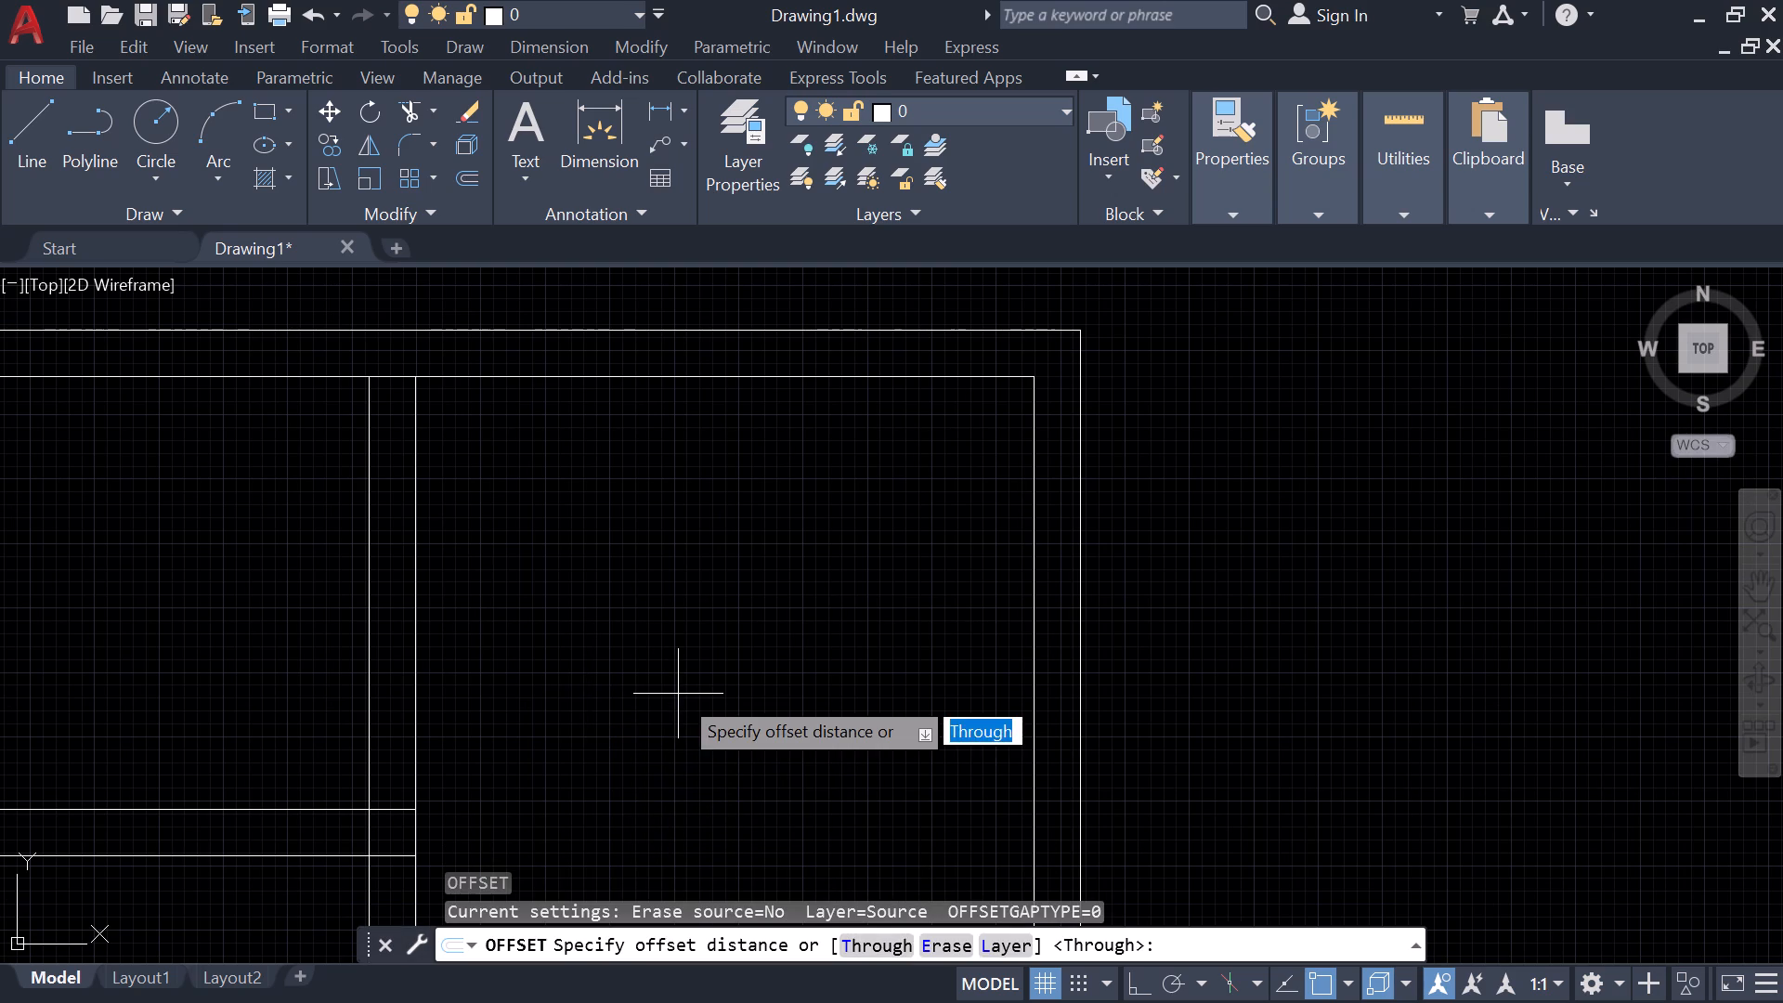
{"action": "type", "text": "11'"}
{"action": "key", "text": "Return"}
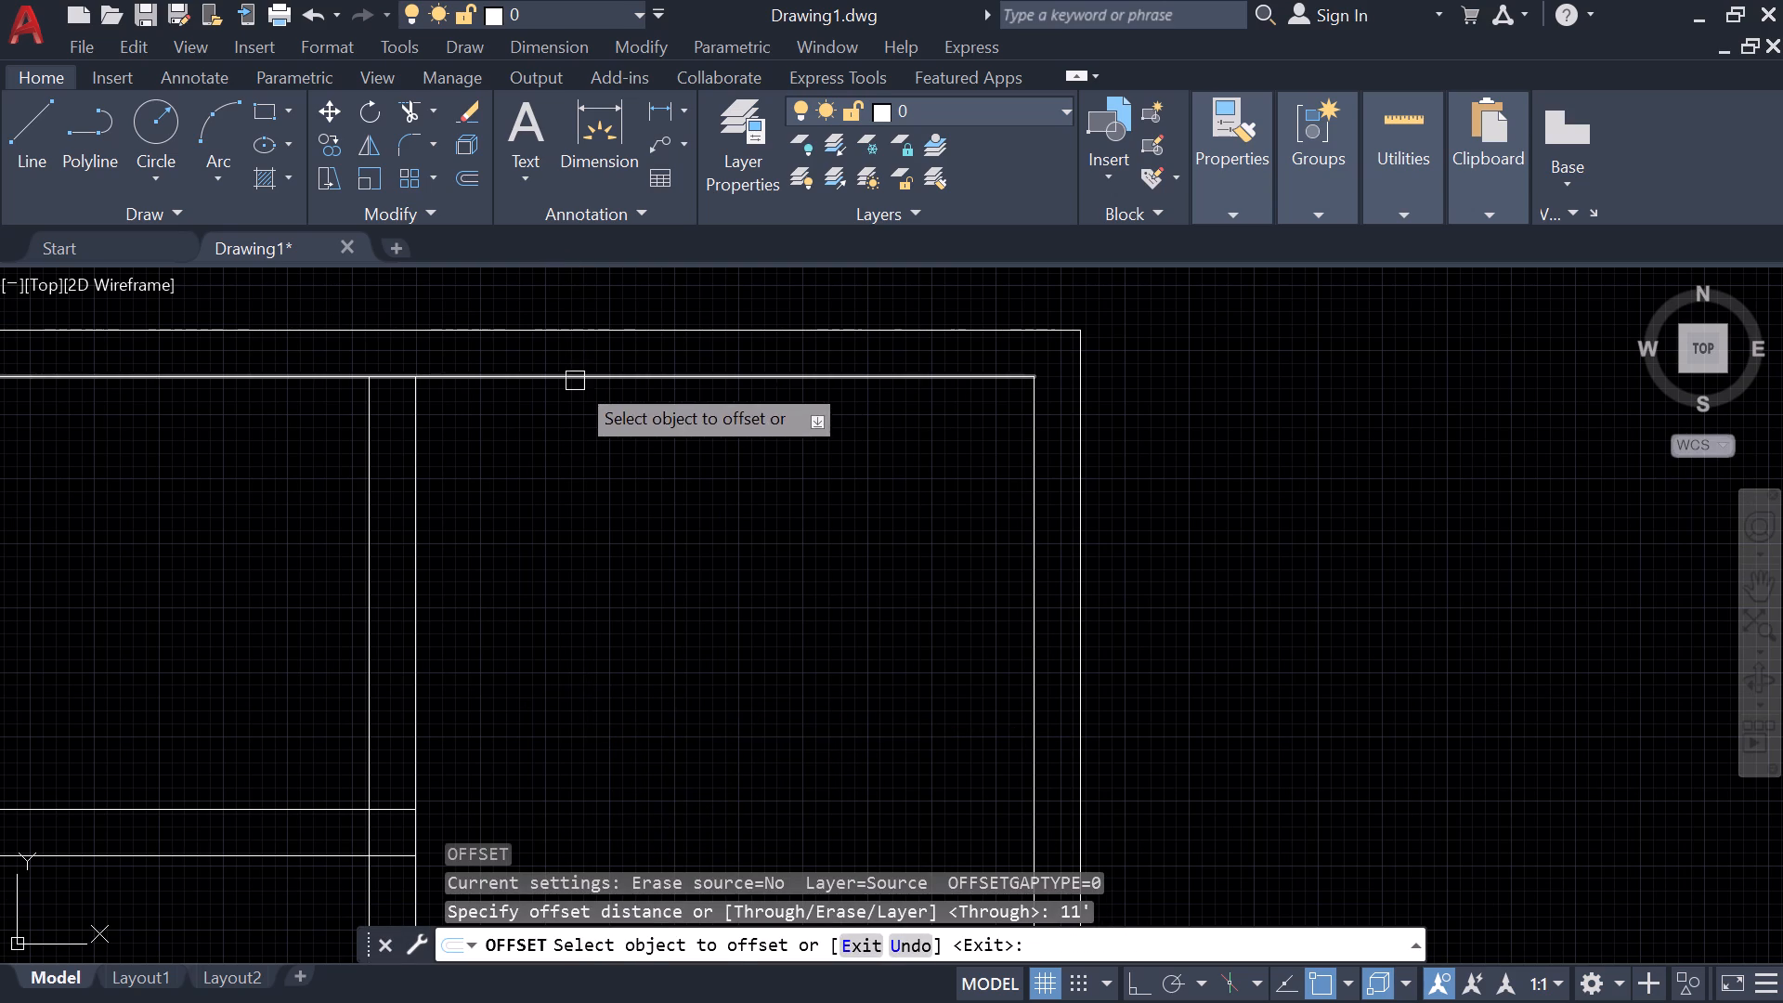
{"action": "left_click", "coordinate": [575, 381]}
{"action": "scroll", "coordinate": [606, 555], "scroll_direction": "down", "scroll_amount": 1}
{"action": "middle_click_drag", "start_coordinate": [606, 555], "coordinate": [611, 427]}
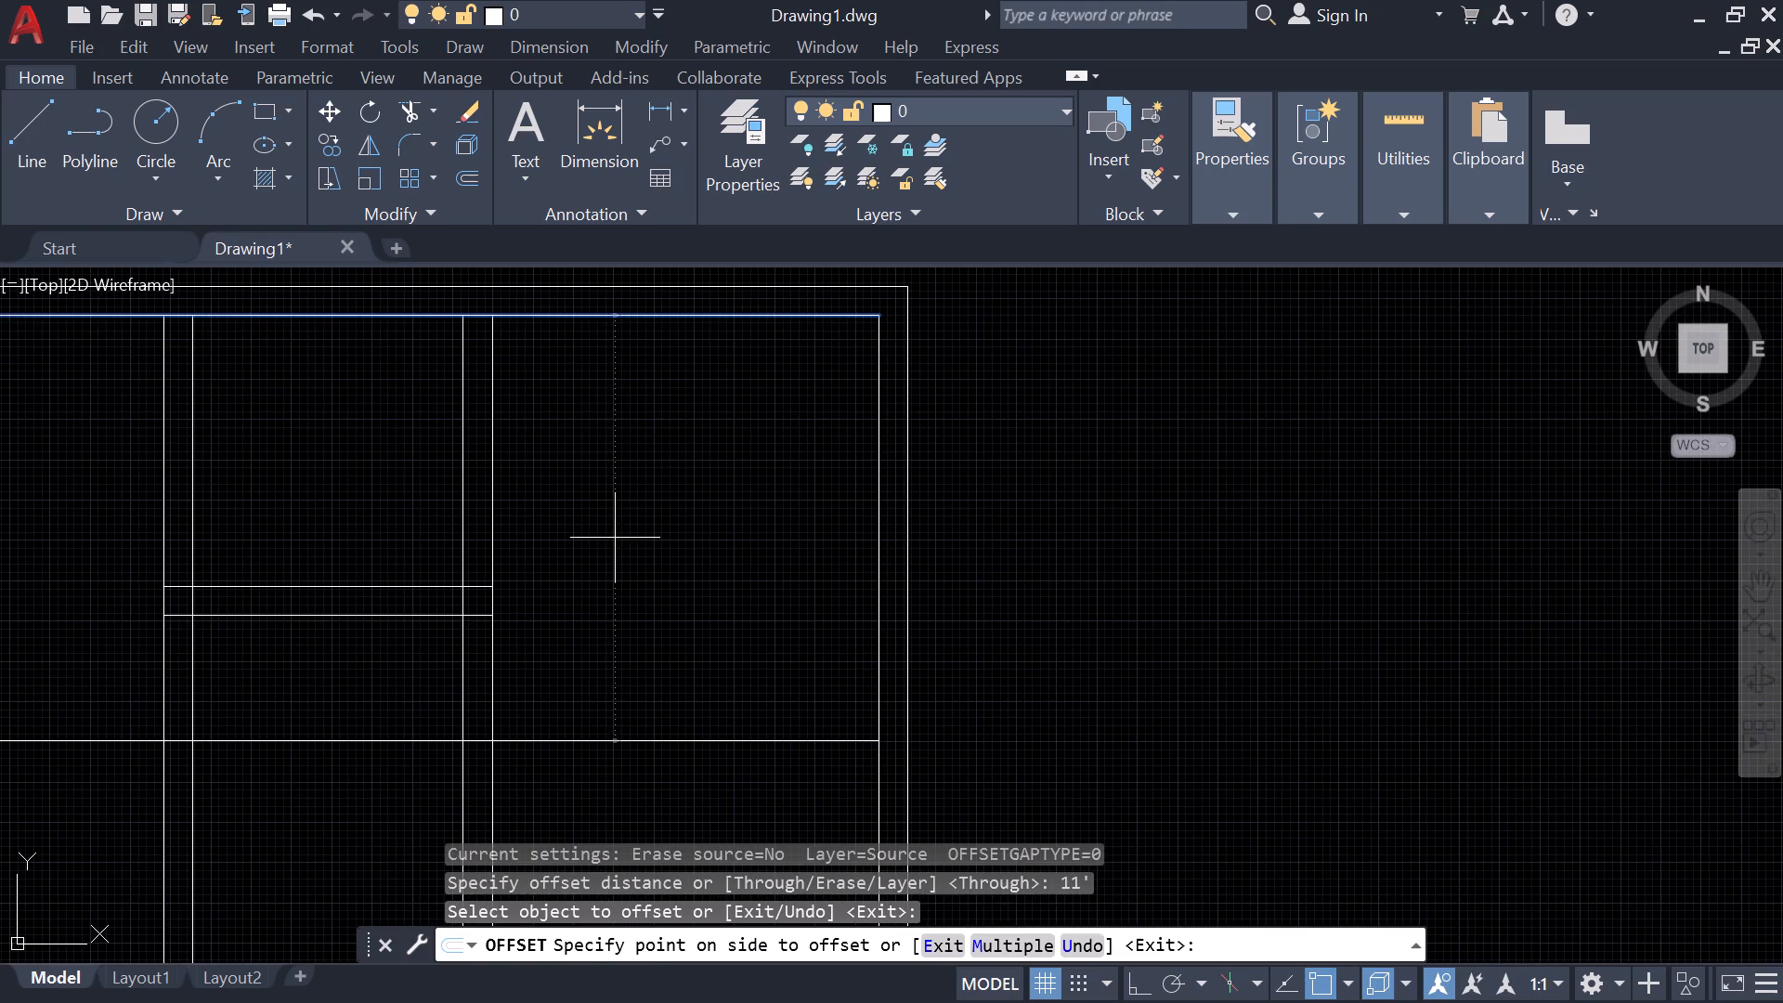
{"action": "left_click", "coordinate": [615, 538]}
{"action": "left_click", "coordinate": [668, 746]}
{"action": "type", "text": "9\""}
{"action": "key", "text": "Return"}
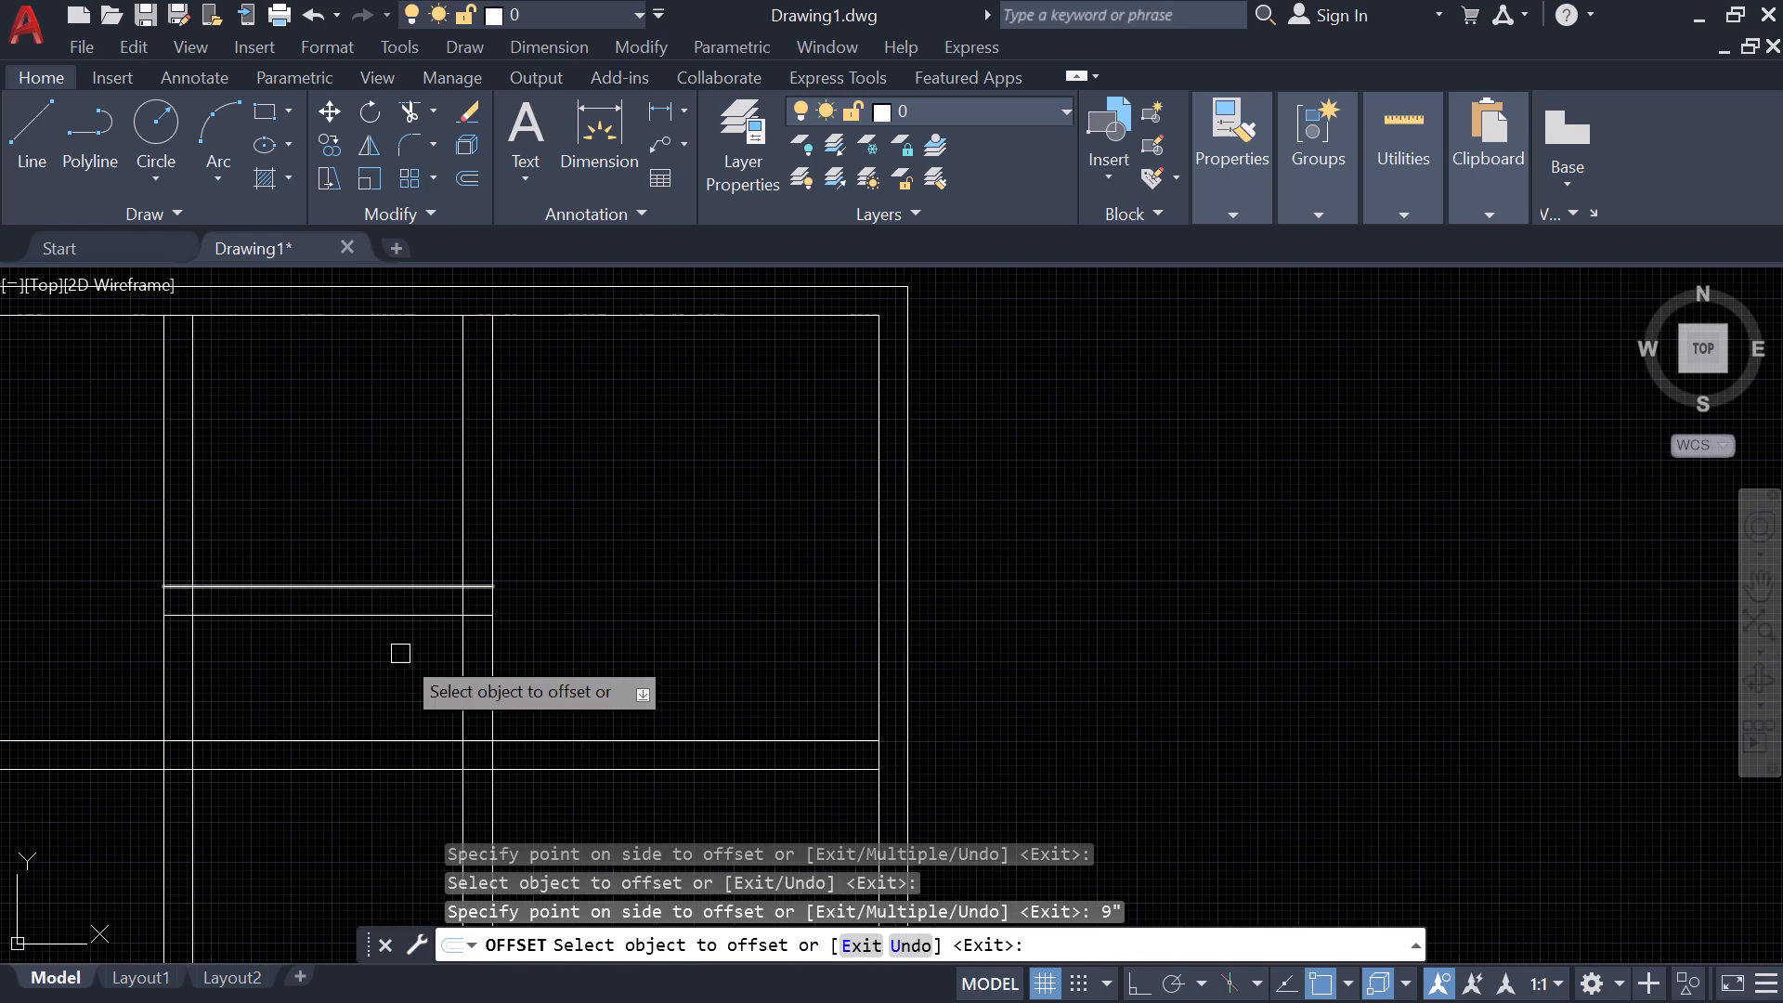
Offset the top inner wall line 12' downward, starting from the left bay.
{"action": "middle_click_drag", "start_coordinate": [400, 654], "coordinate": [927, 662]}
{"action": "left_click", "coordinate": [565, 324]}
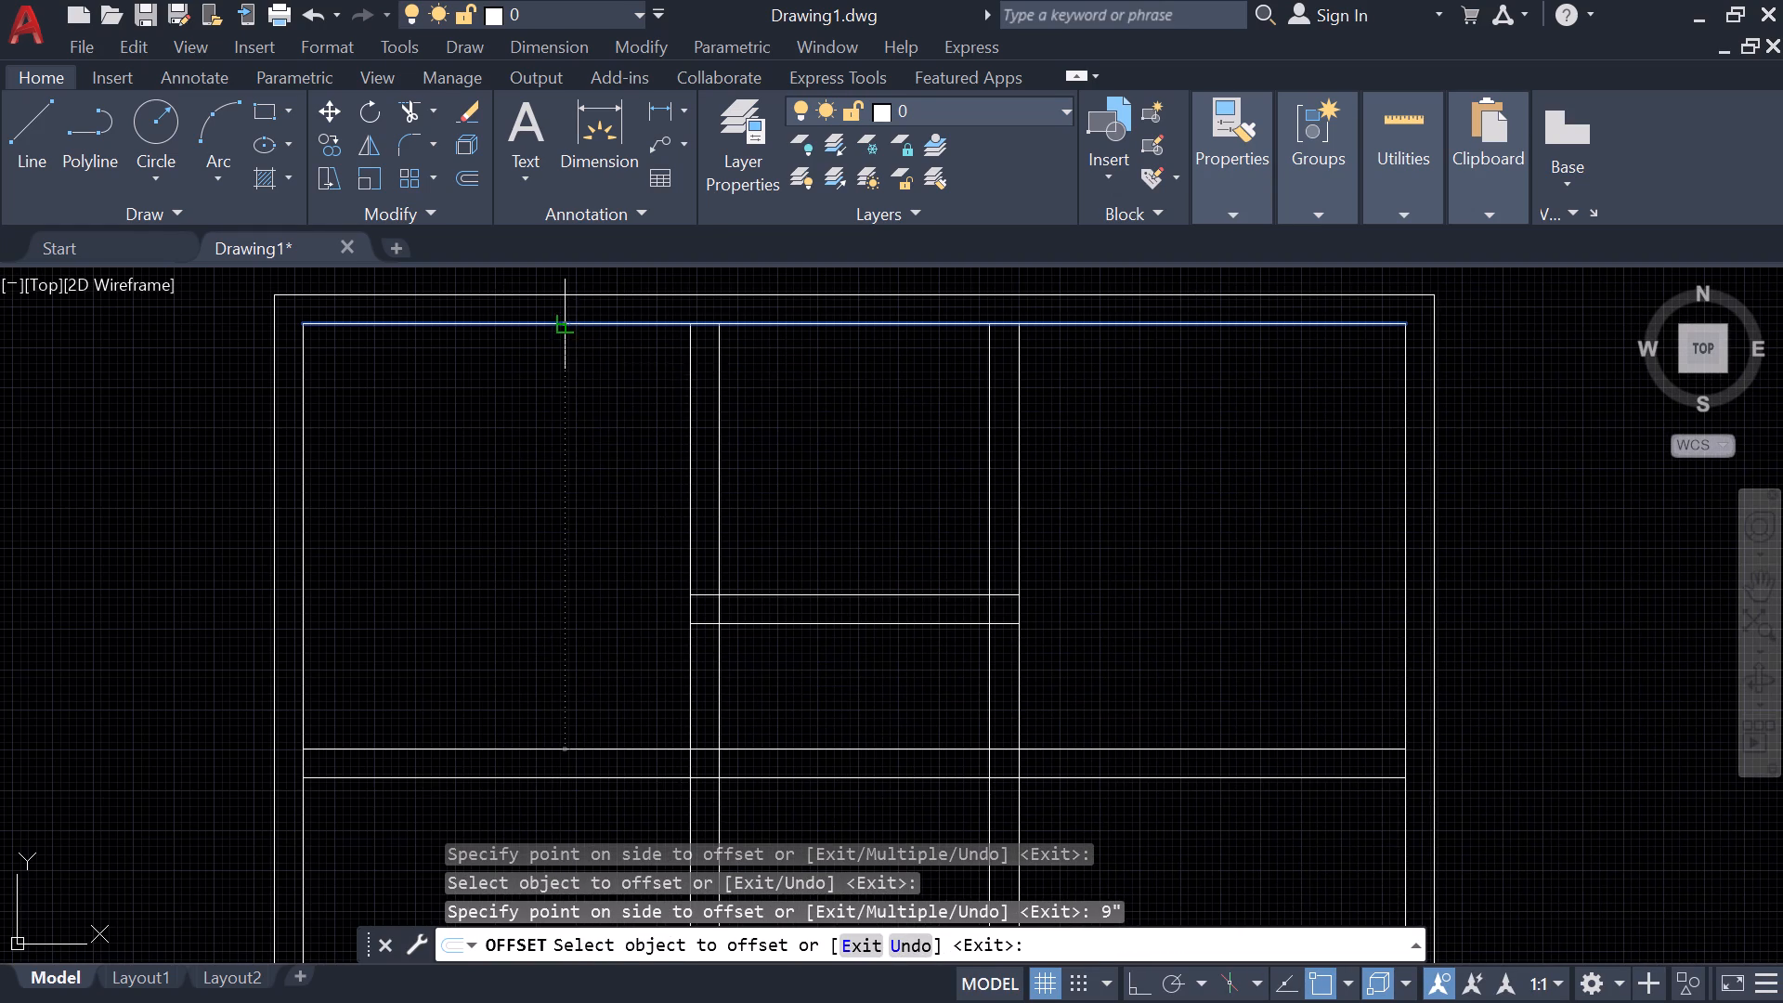
{"action": "type", "text": "12'"}
{"action": "key", "text": "Return"}
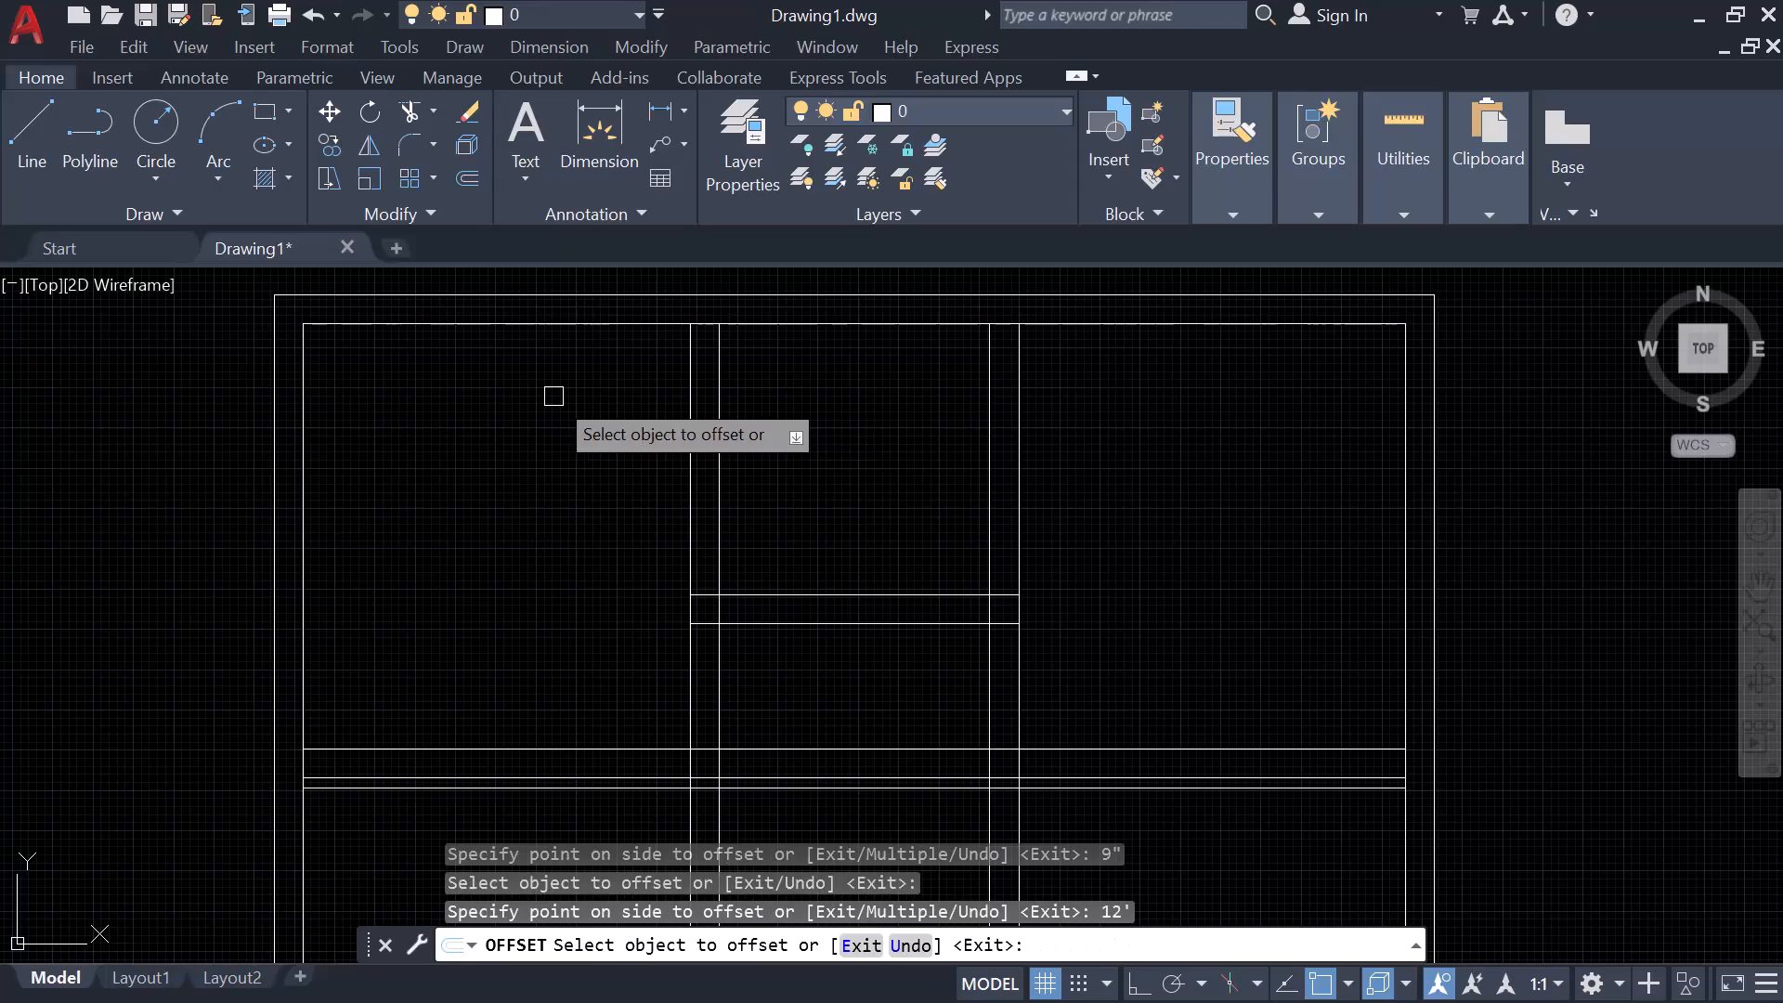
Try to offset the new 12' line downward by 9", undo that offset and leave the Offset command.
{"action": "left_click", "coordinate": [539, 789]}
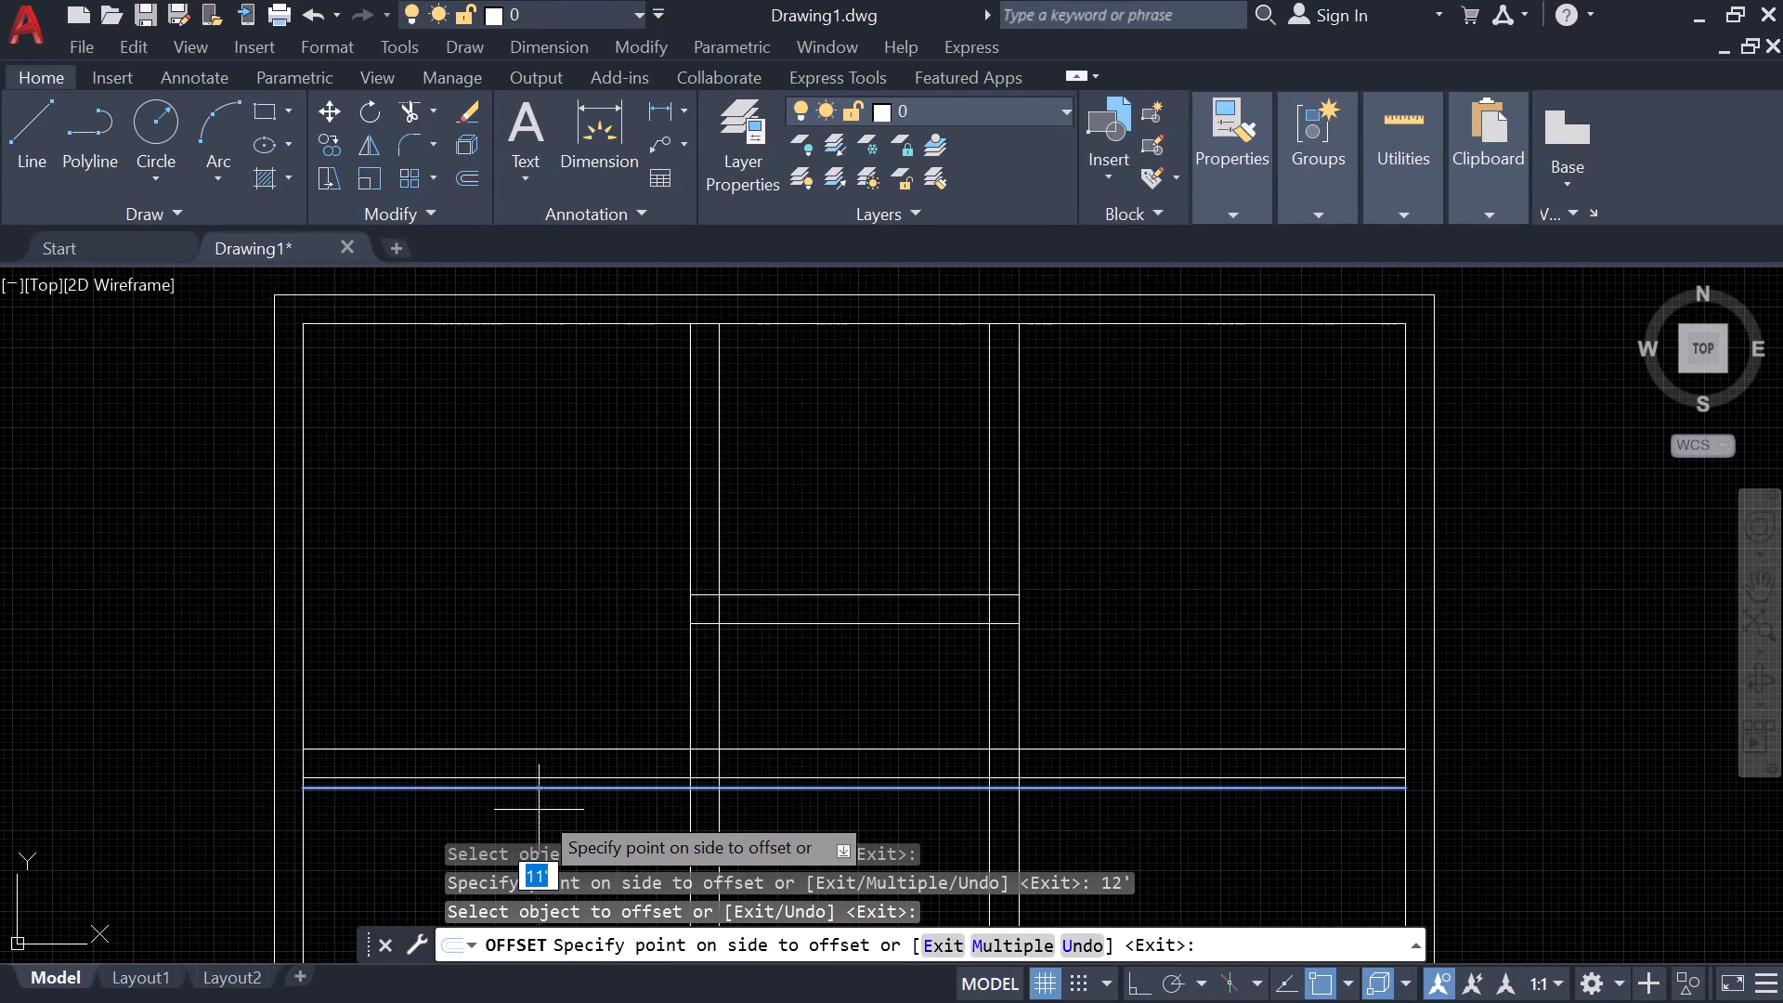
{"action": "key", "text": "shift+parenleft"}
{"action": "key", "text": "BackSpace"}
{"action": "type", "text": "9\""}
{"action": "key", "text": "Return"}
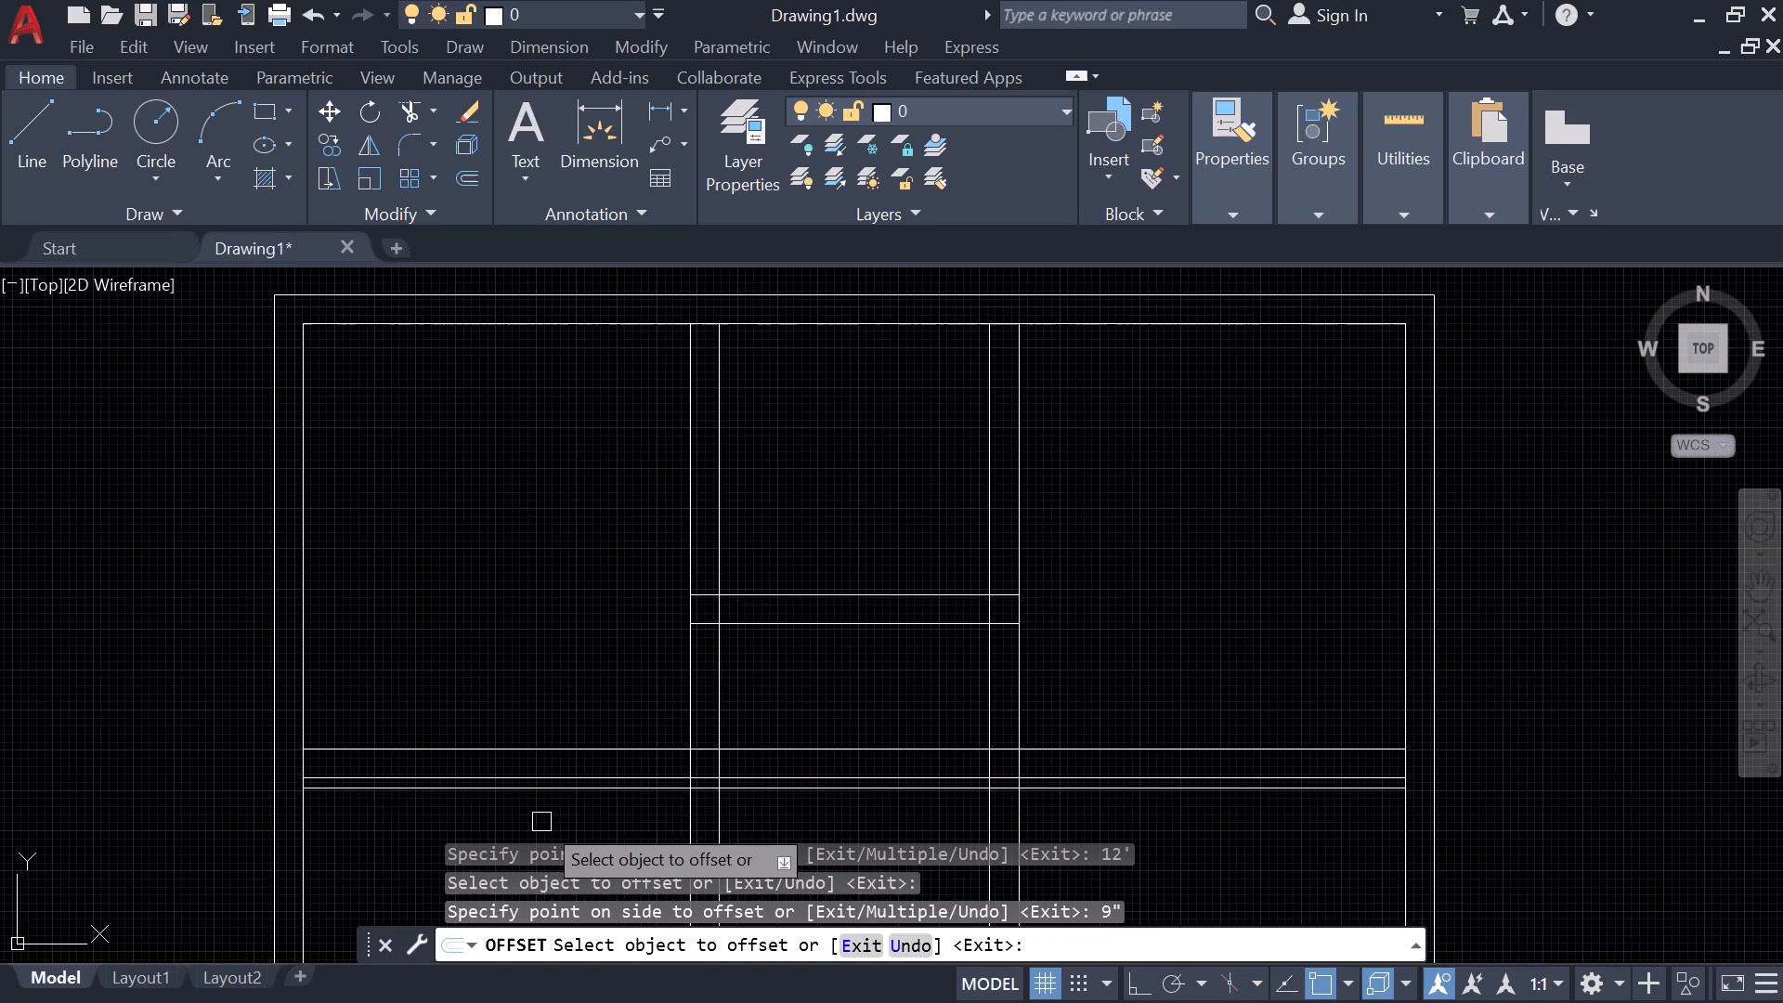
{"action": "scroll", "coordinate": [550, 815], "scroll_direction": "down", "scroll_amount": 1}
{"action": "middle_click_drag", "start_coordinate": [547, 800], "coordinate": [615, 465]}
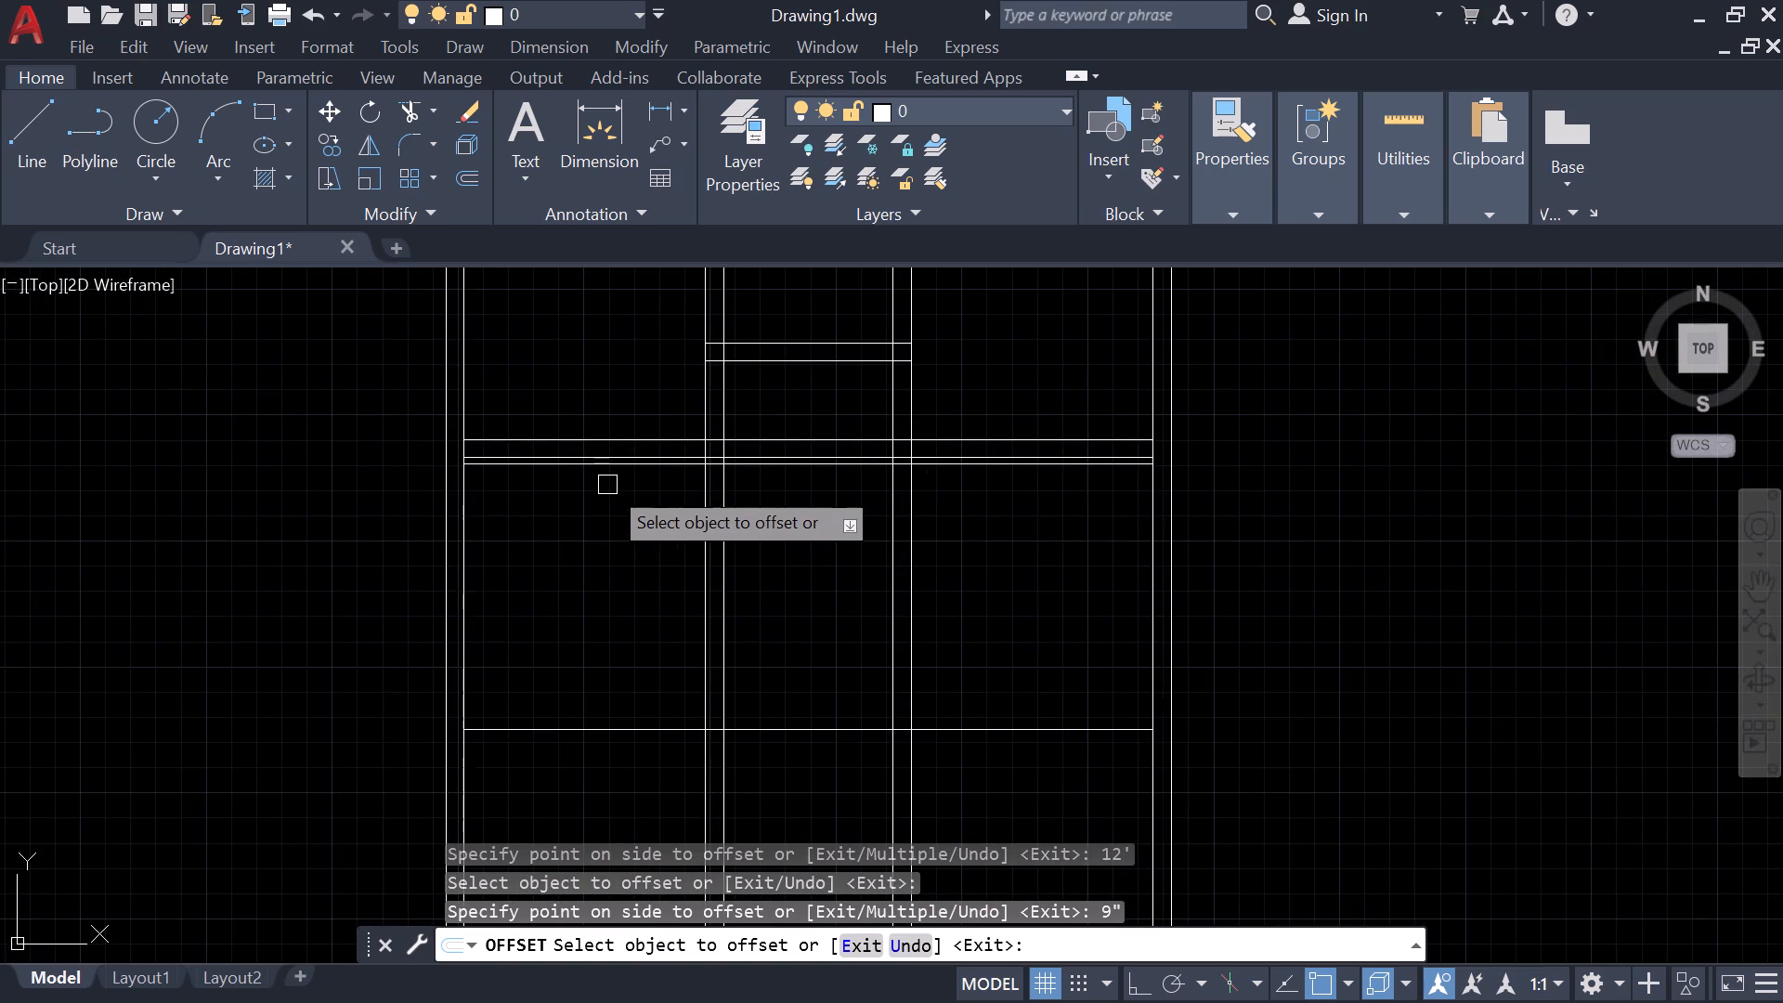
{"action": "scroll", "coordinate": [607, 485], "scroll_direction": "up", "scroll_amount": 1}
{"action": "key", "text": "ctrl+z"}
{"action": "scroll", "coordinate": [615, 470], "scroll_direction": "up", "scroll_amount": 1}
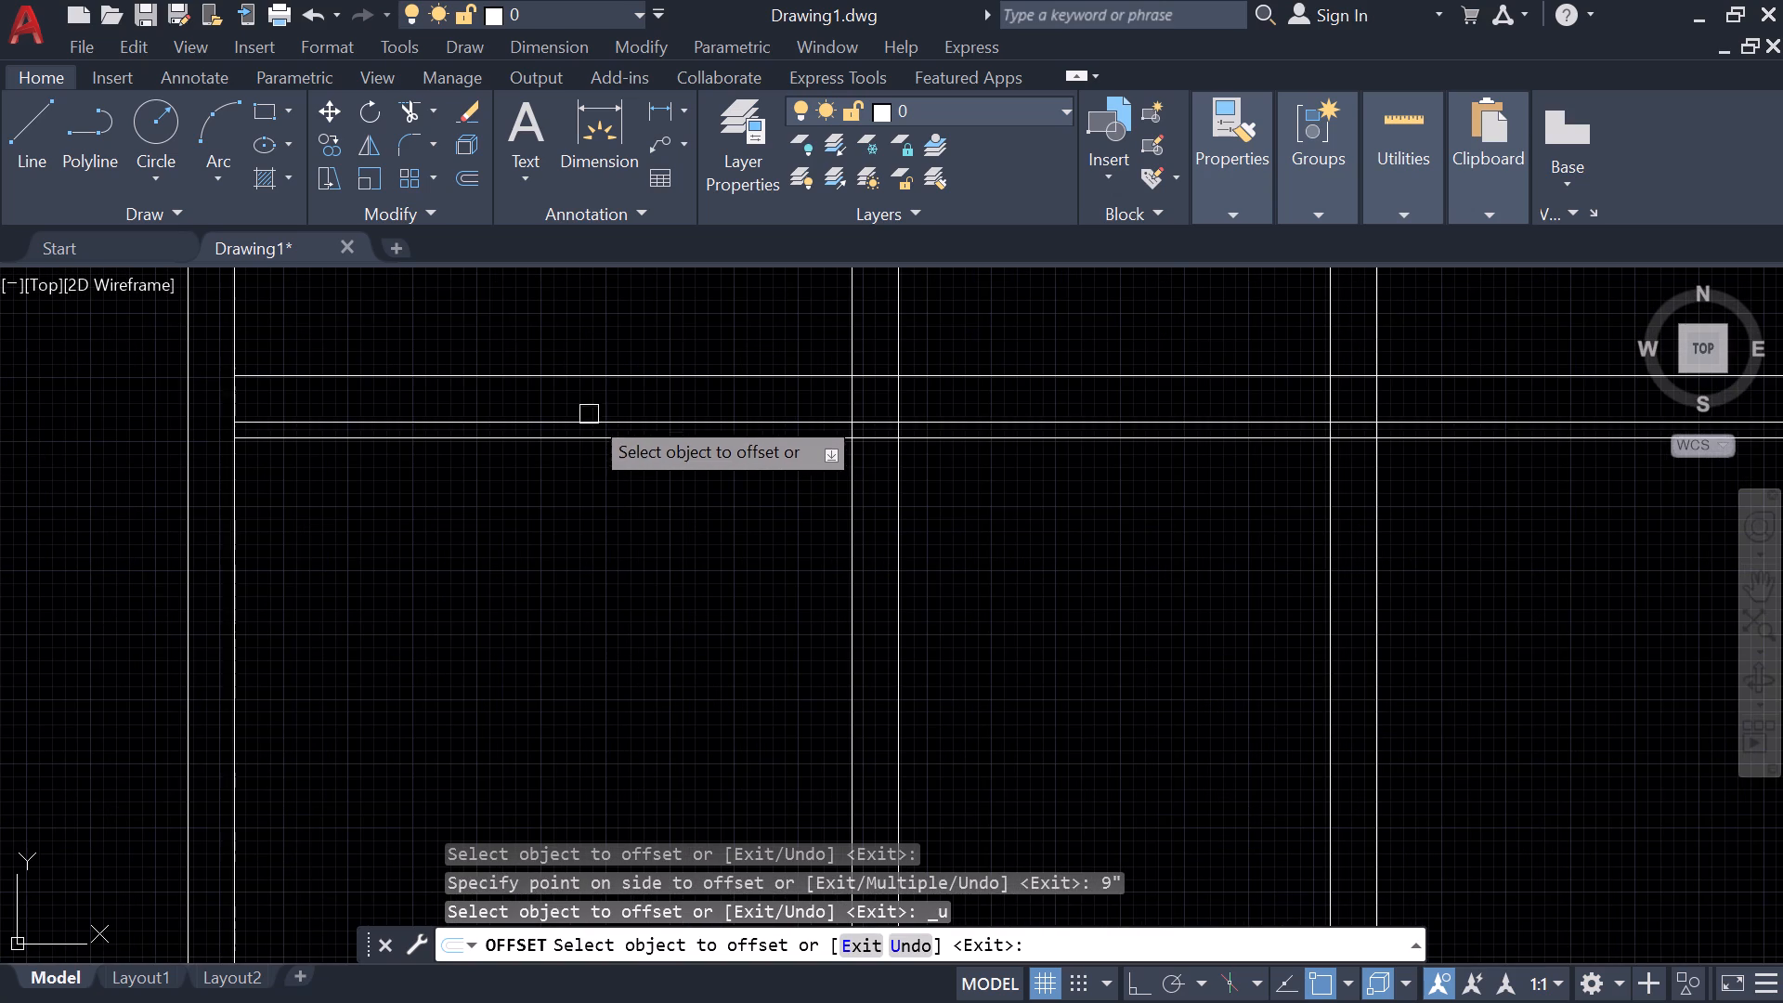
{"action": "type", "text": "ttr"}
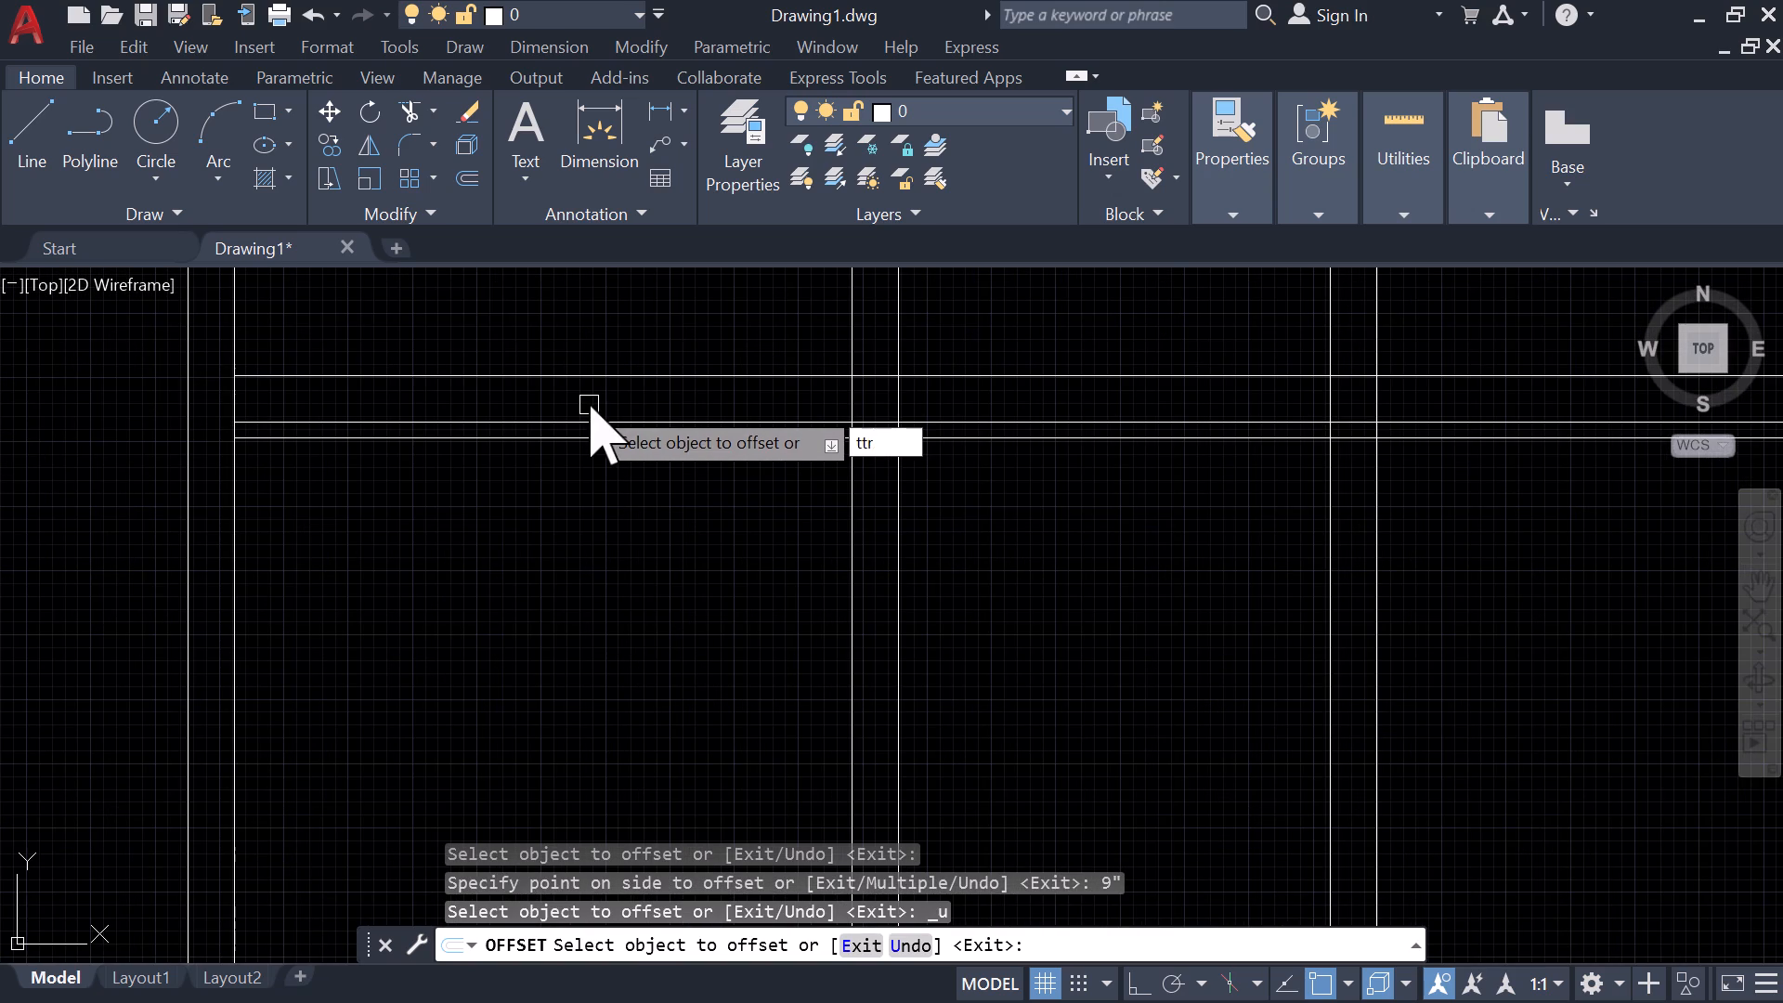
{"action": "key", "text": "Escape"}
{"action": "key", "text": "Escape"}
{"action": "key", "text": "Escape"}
Trim the 11' partition's two lines out of the left bay, and all three lower horizontal lines out of the middle bay.
{"action": "type", "text": "tr"}
{"action": "key", "text": "space"}
{"action": "left_click_drag", "start_coordinate": [598, 366], "coordinate": [603, 381]}
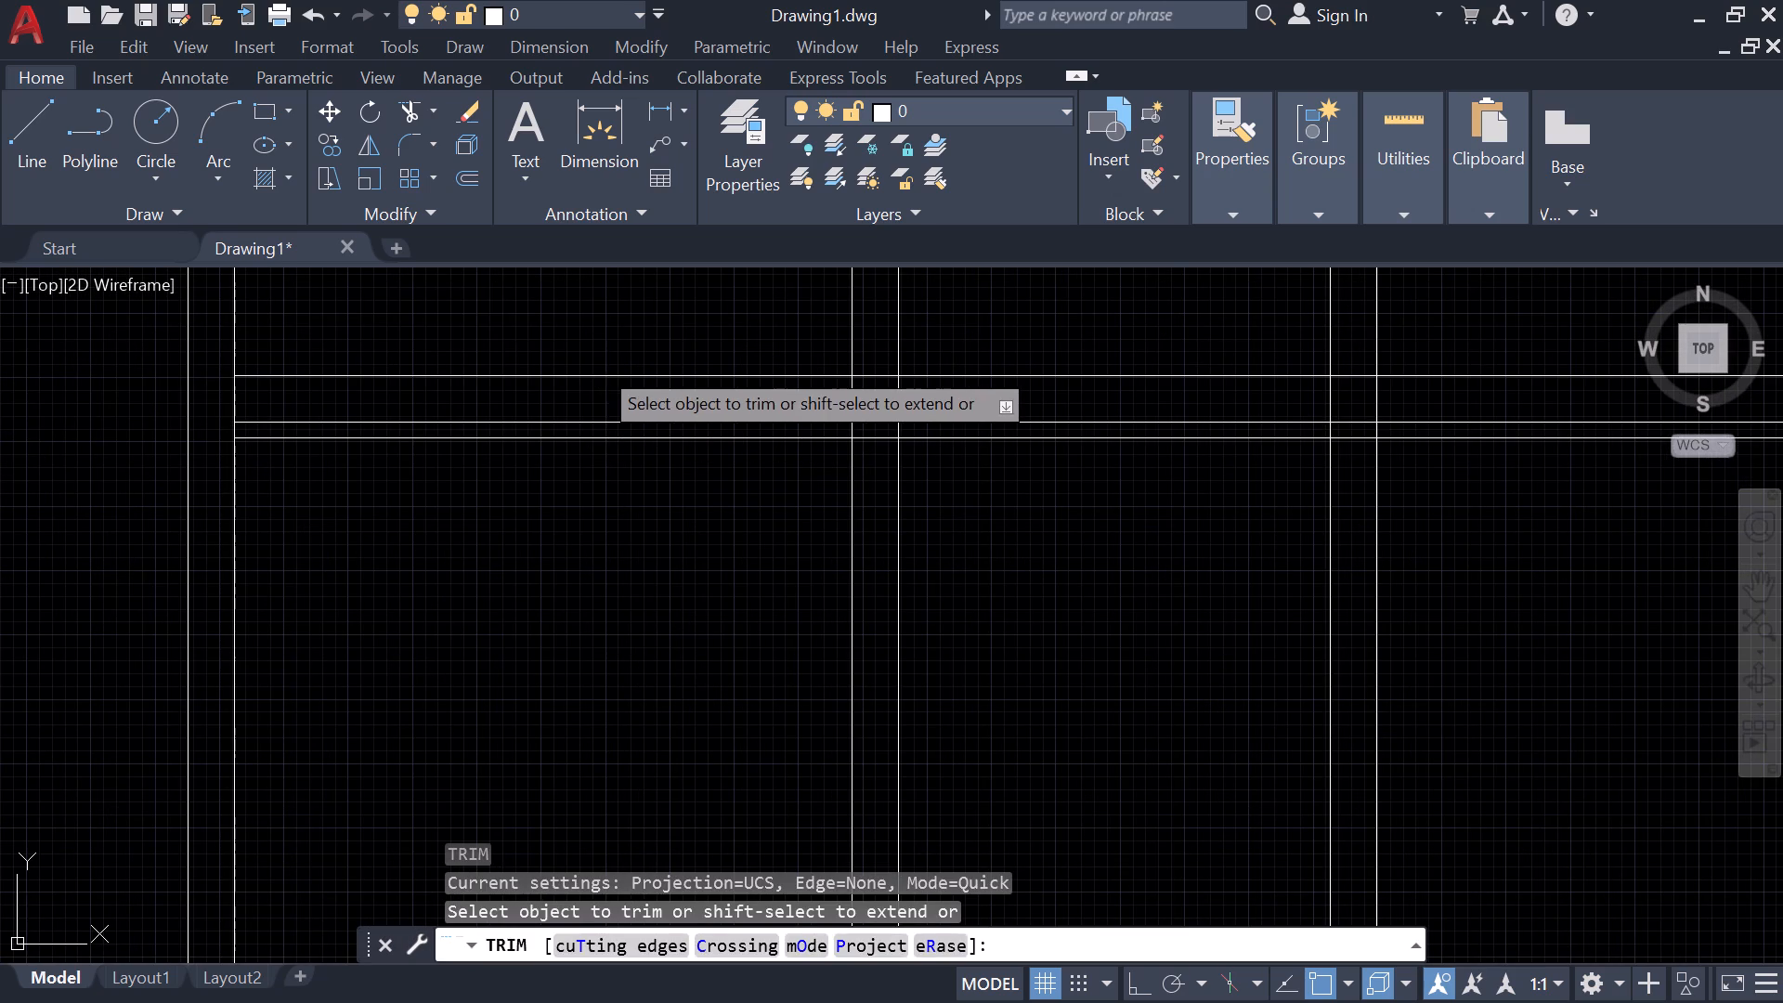
{"action": "left_click_drag", "start_coordinate": [603, 381], "coordinate": [613, 424]}
{"action": "left_click_drag", "start_coordinate": [1019, 336], "coordinate": [1061, 410]}
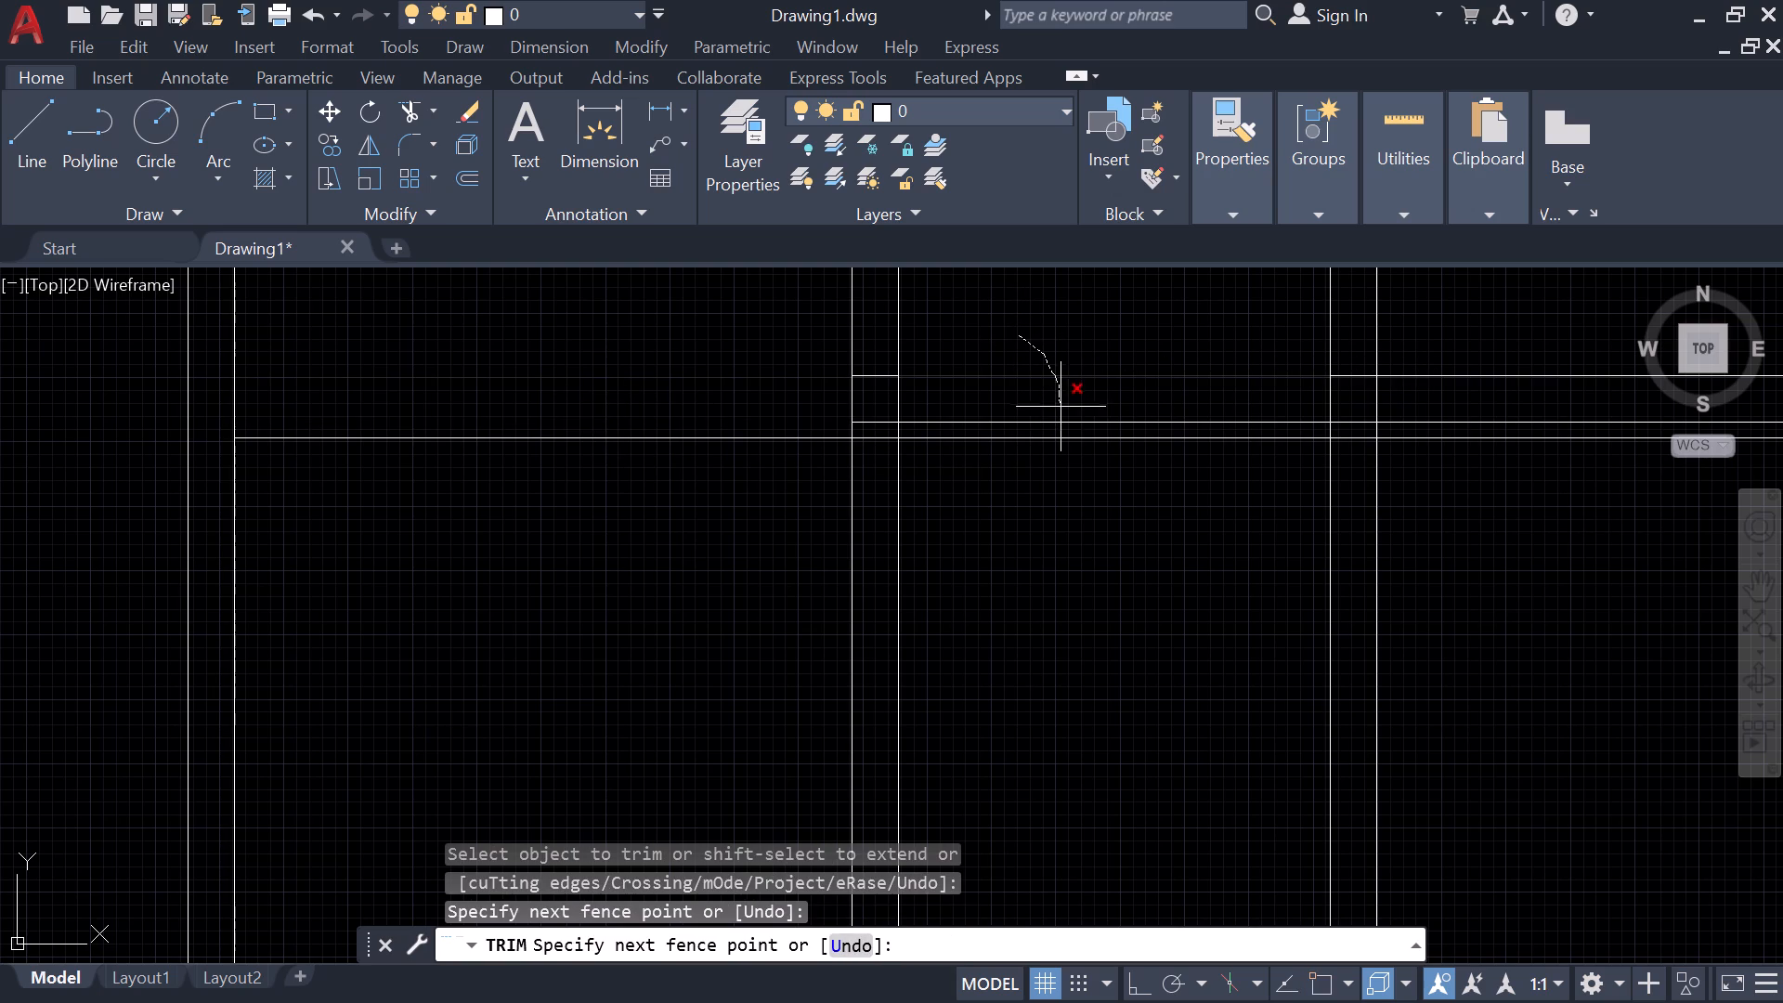
{"action": "left_click_drag", "start_coordinate": [1061, 410], "coordinate": [1069, 423]}
{"action": "left_click_drag", "start_coordinate": [1069, 423], "coordinate": [1086, 488]}
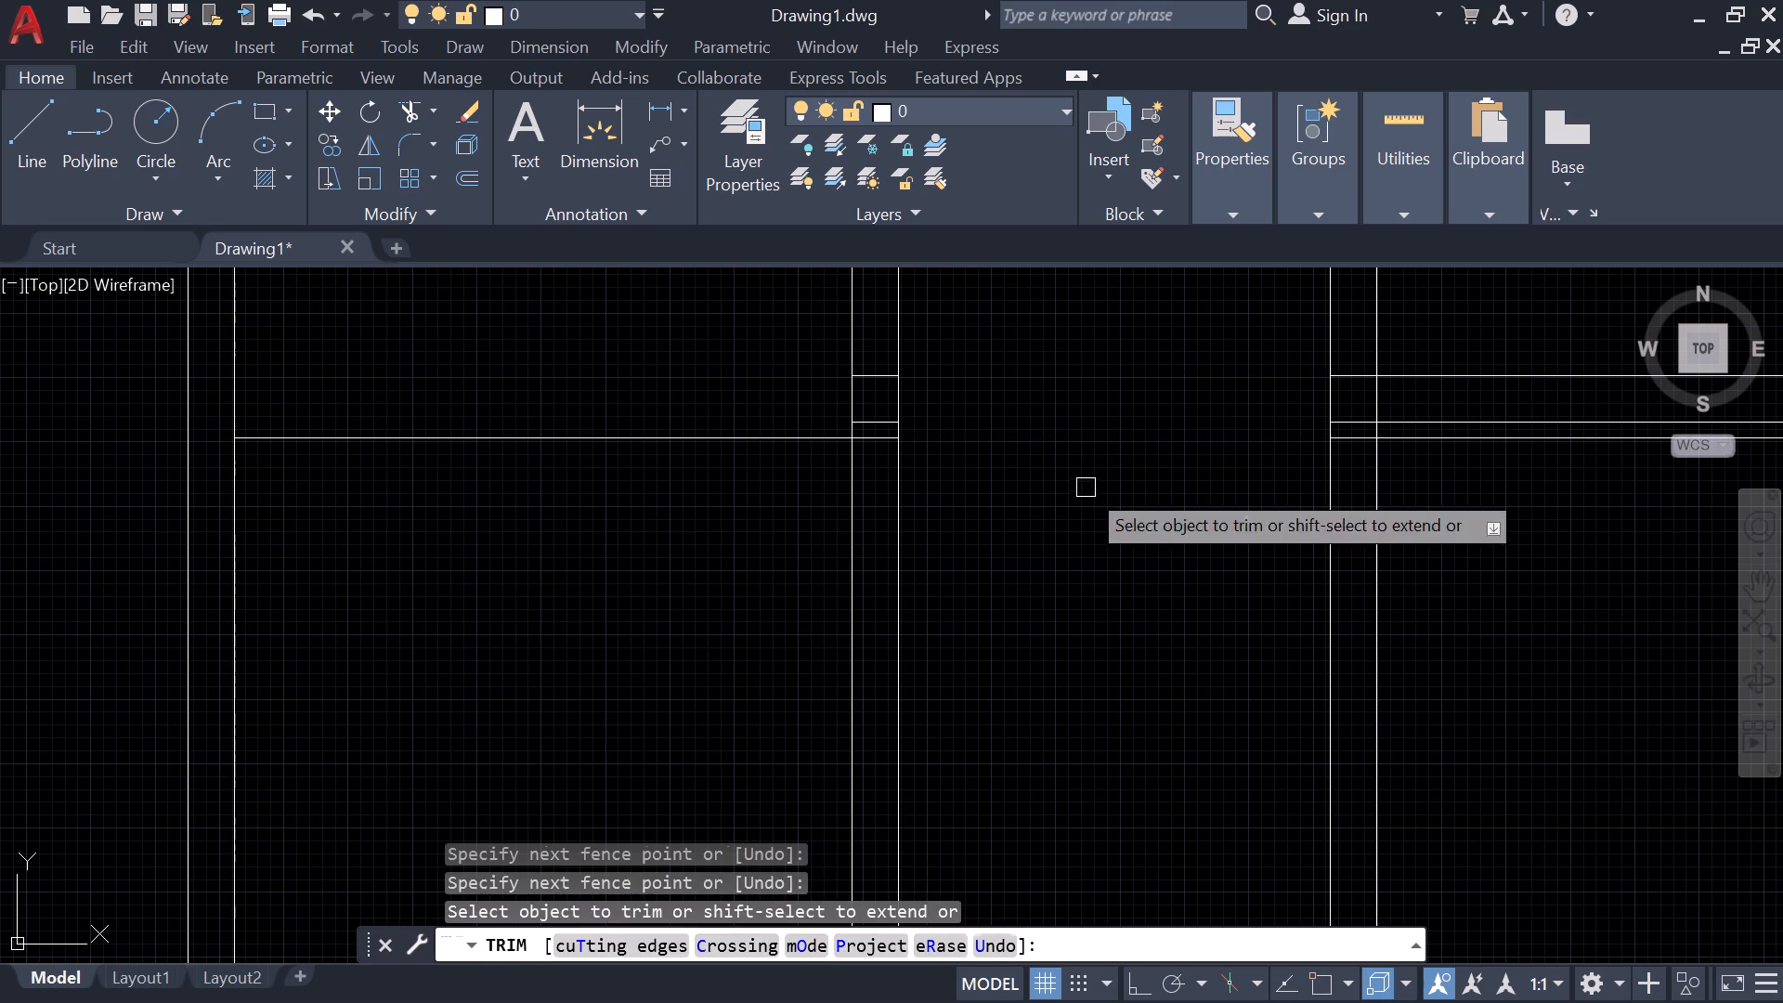
Trim the single 12' line out of the right bay and remove its short leftovers inside both vertical partitions.
{"action": "scroll", "coordinate": [1199, 494], "scroll_direction": "down", "scroll_amount": 1}
{"action": "middle_click_drag", "start_coordinate": [1174, 497], "coordinate": [978, 600]}
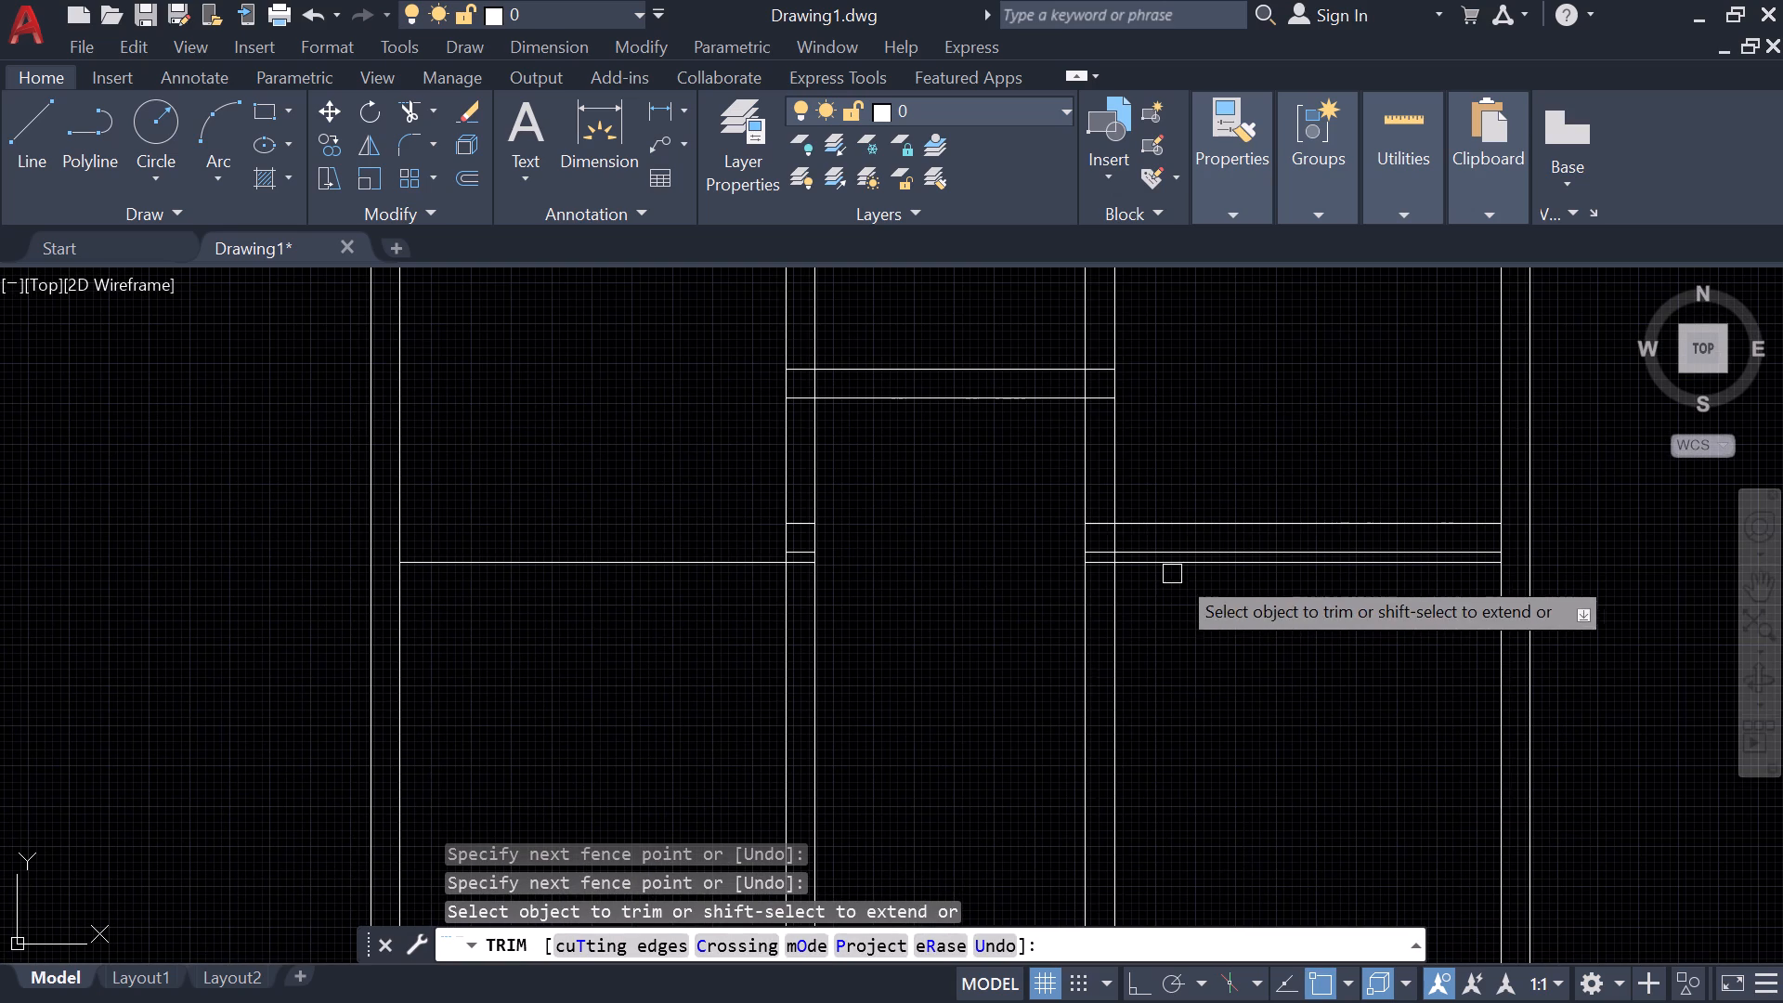
{"action": "left_click", "coordinate": [1256, 568]}
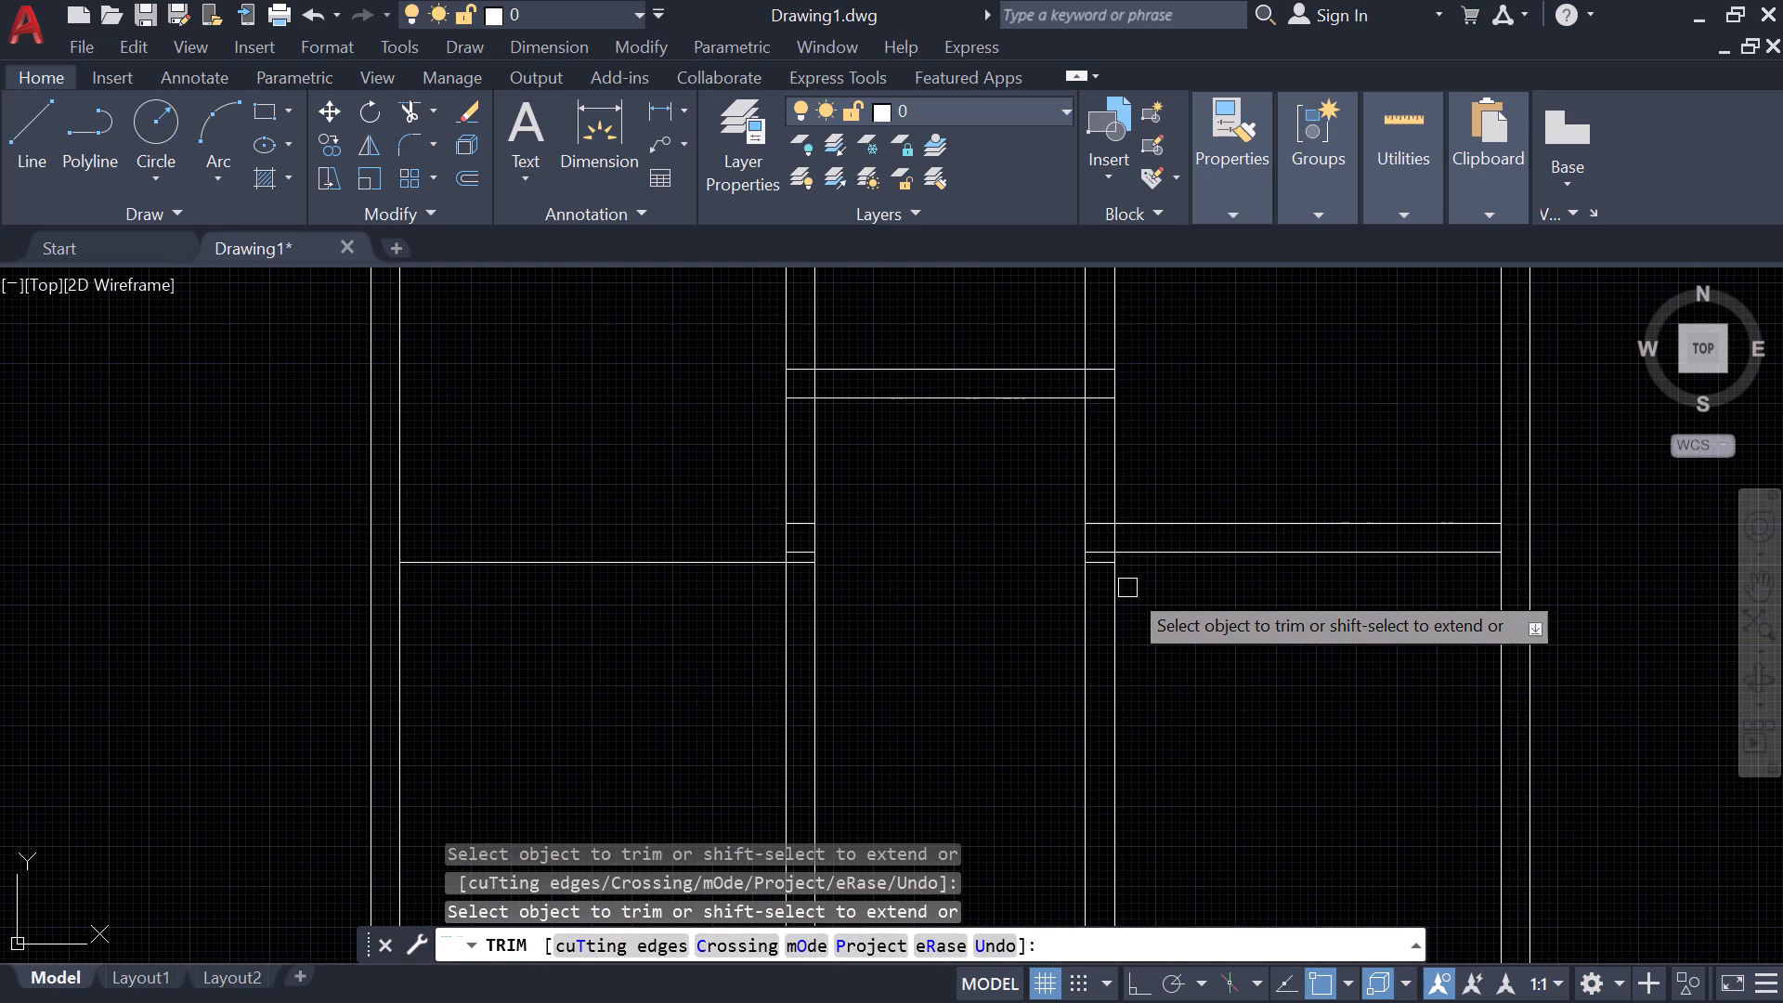
{"action": "scroll", "coordinate": [1114, 588], "scroll_direction": "up", "scroll_amount": 3}
{"action": "left_click", "coordinate": [1077, 488]}
{"action": "scroll", "coordinate": [995, 501], "scroll_direction": "down", "scroll_amount": 4}
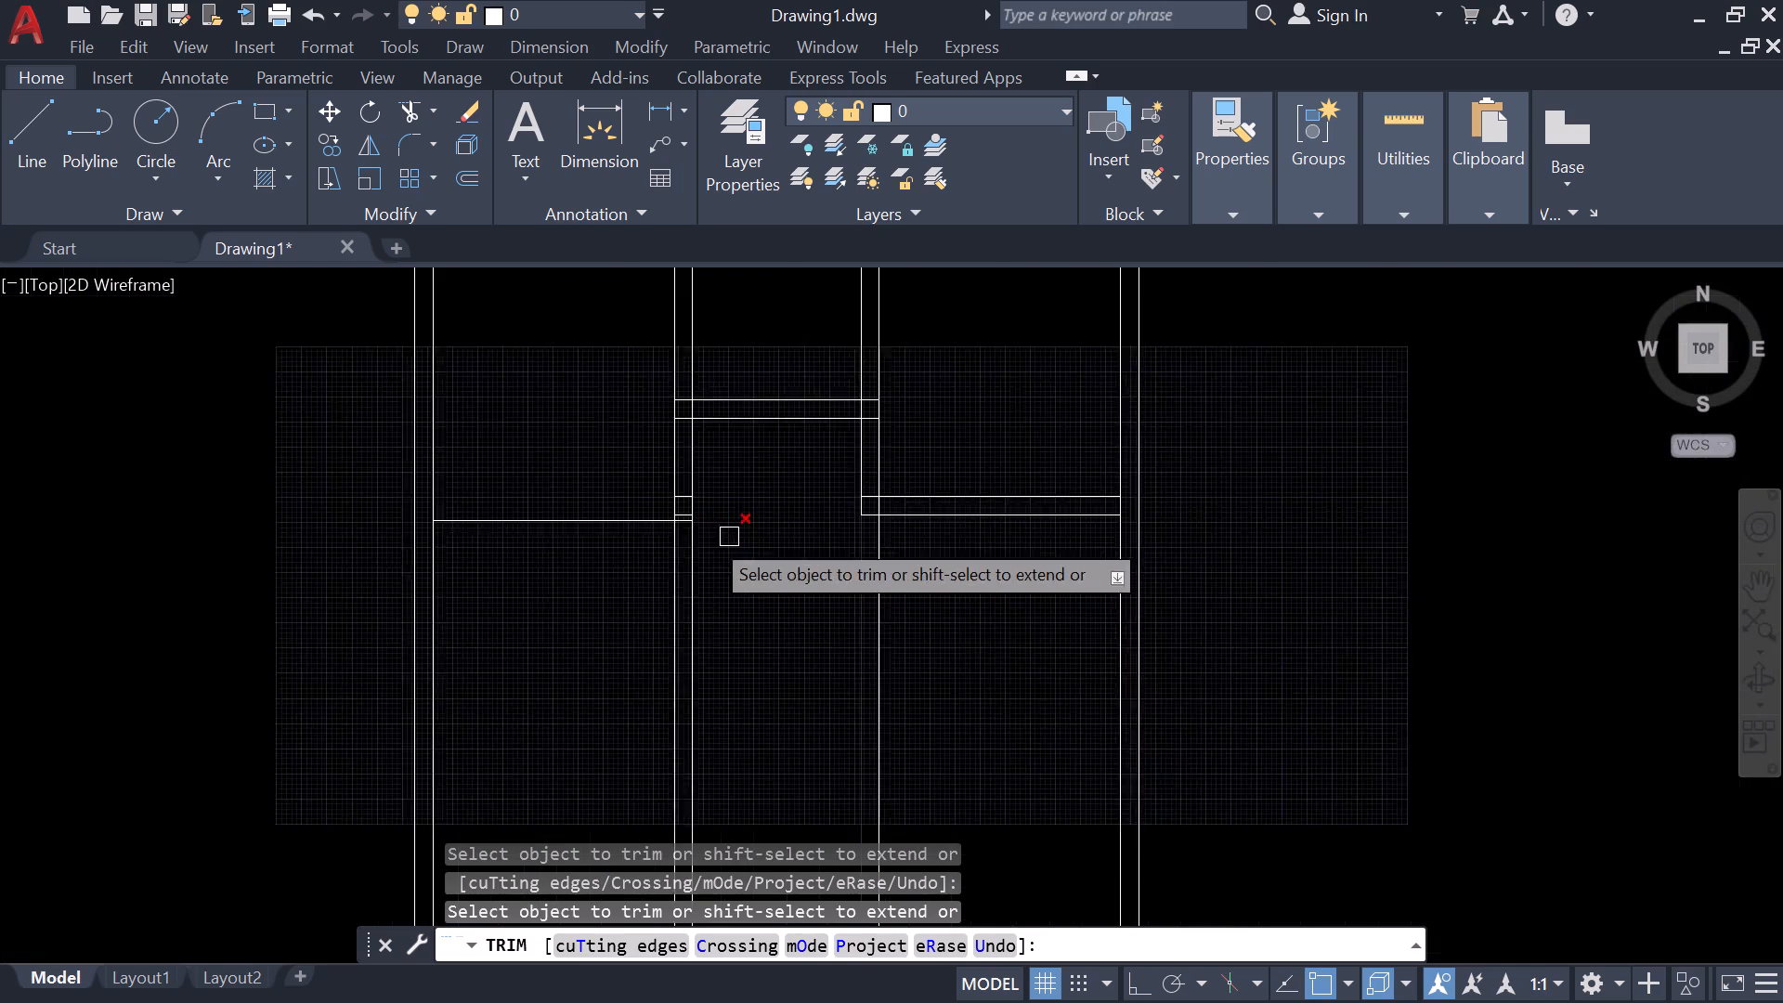
{"action": "scroll", "coordinate": [649, 517], "scroll_direction": "up", "scroll_amount": 4}
{"action": "left_click", "coordinate": [890, 536]}
{"action": "scroll", "coordinate": [889, 536], "scroll_direction": "down", "scroll_amount": 2}
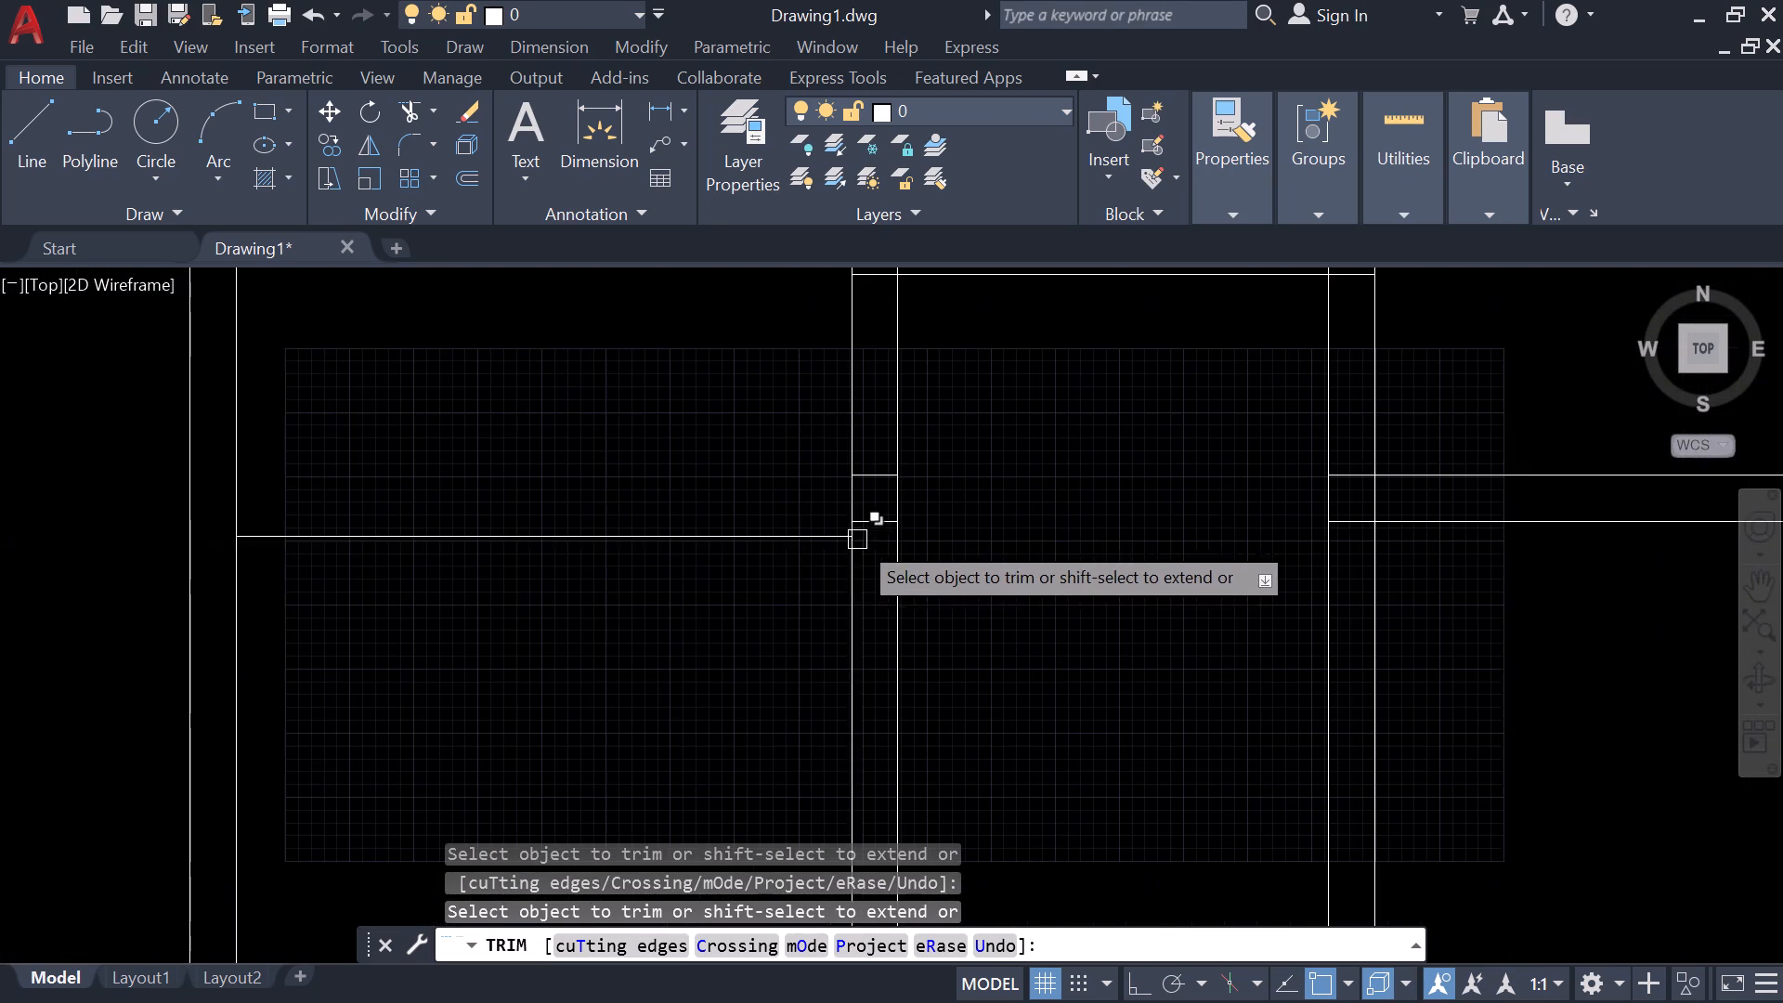
{"action": "scroll", "coordinate": [690, 587], "scroll_direction": "down", "scroll_amount": 1}
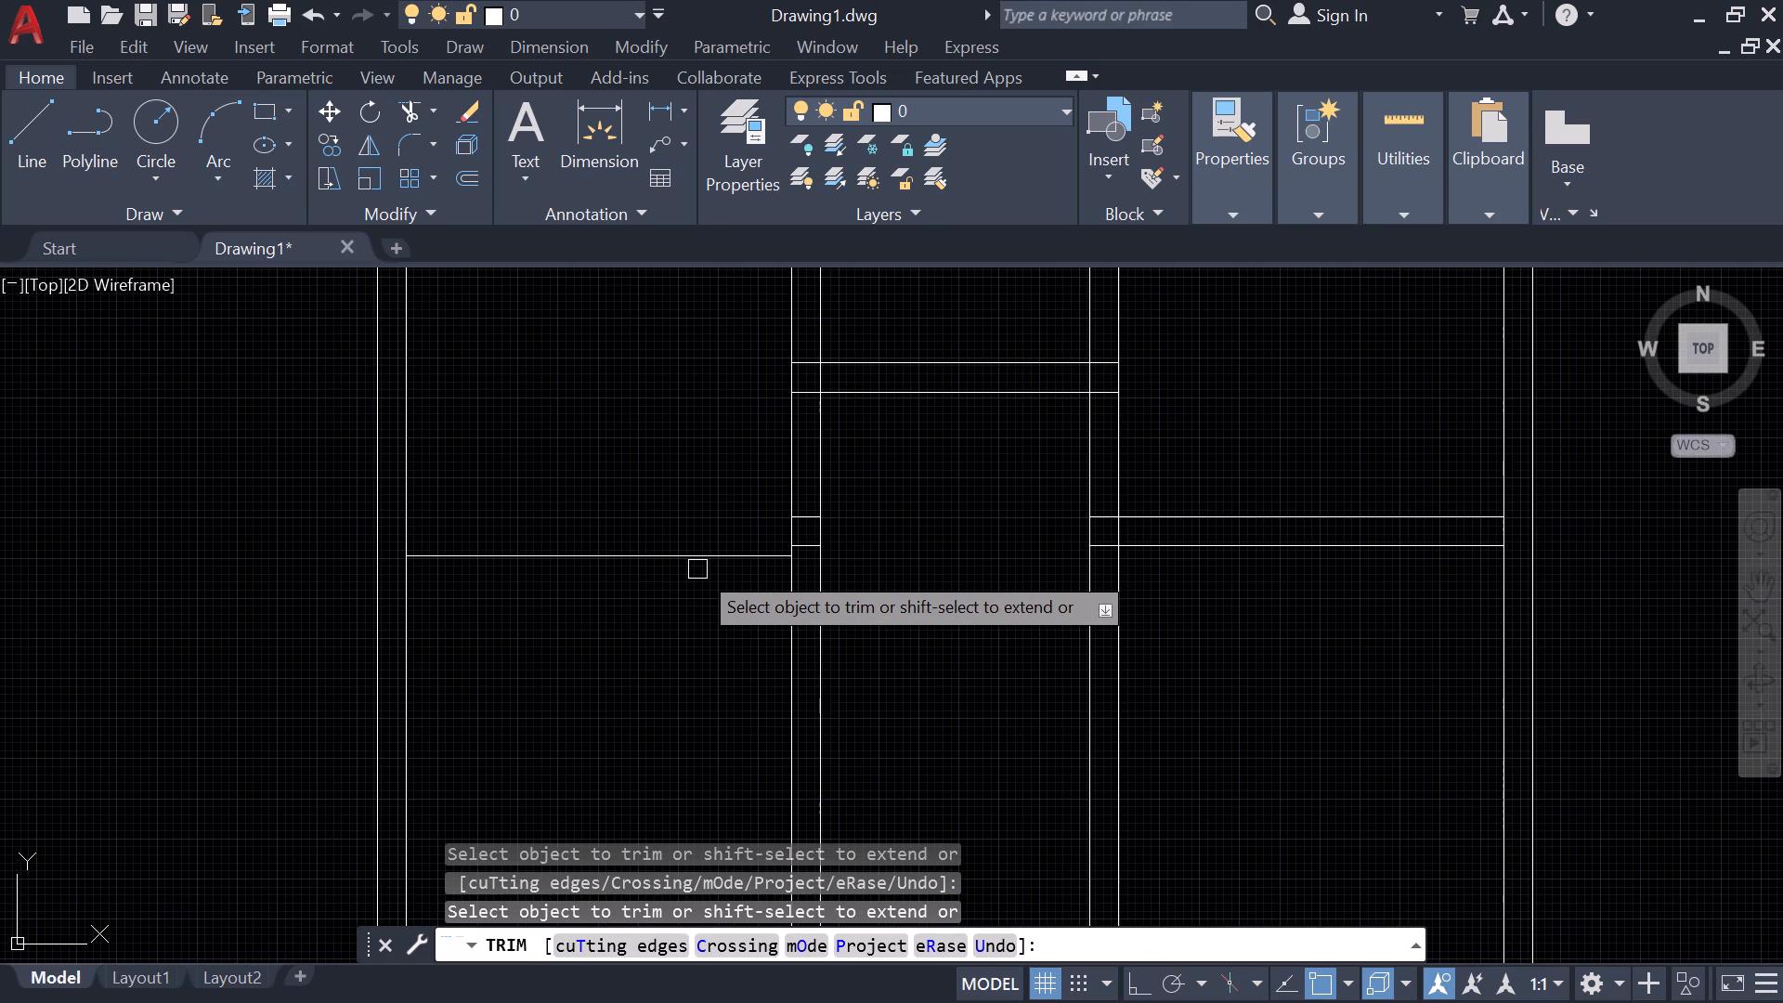
{"action": "key", "text": "o"}
{"action": "key", "text": "Escape"}
{"action": "key", "text": "Escape"}
Offset the remaining 12' line in the left bay 9" downward to complete that partition wall.
{"action": "key", "text": "o"}
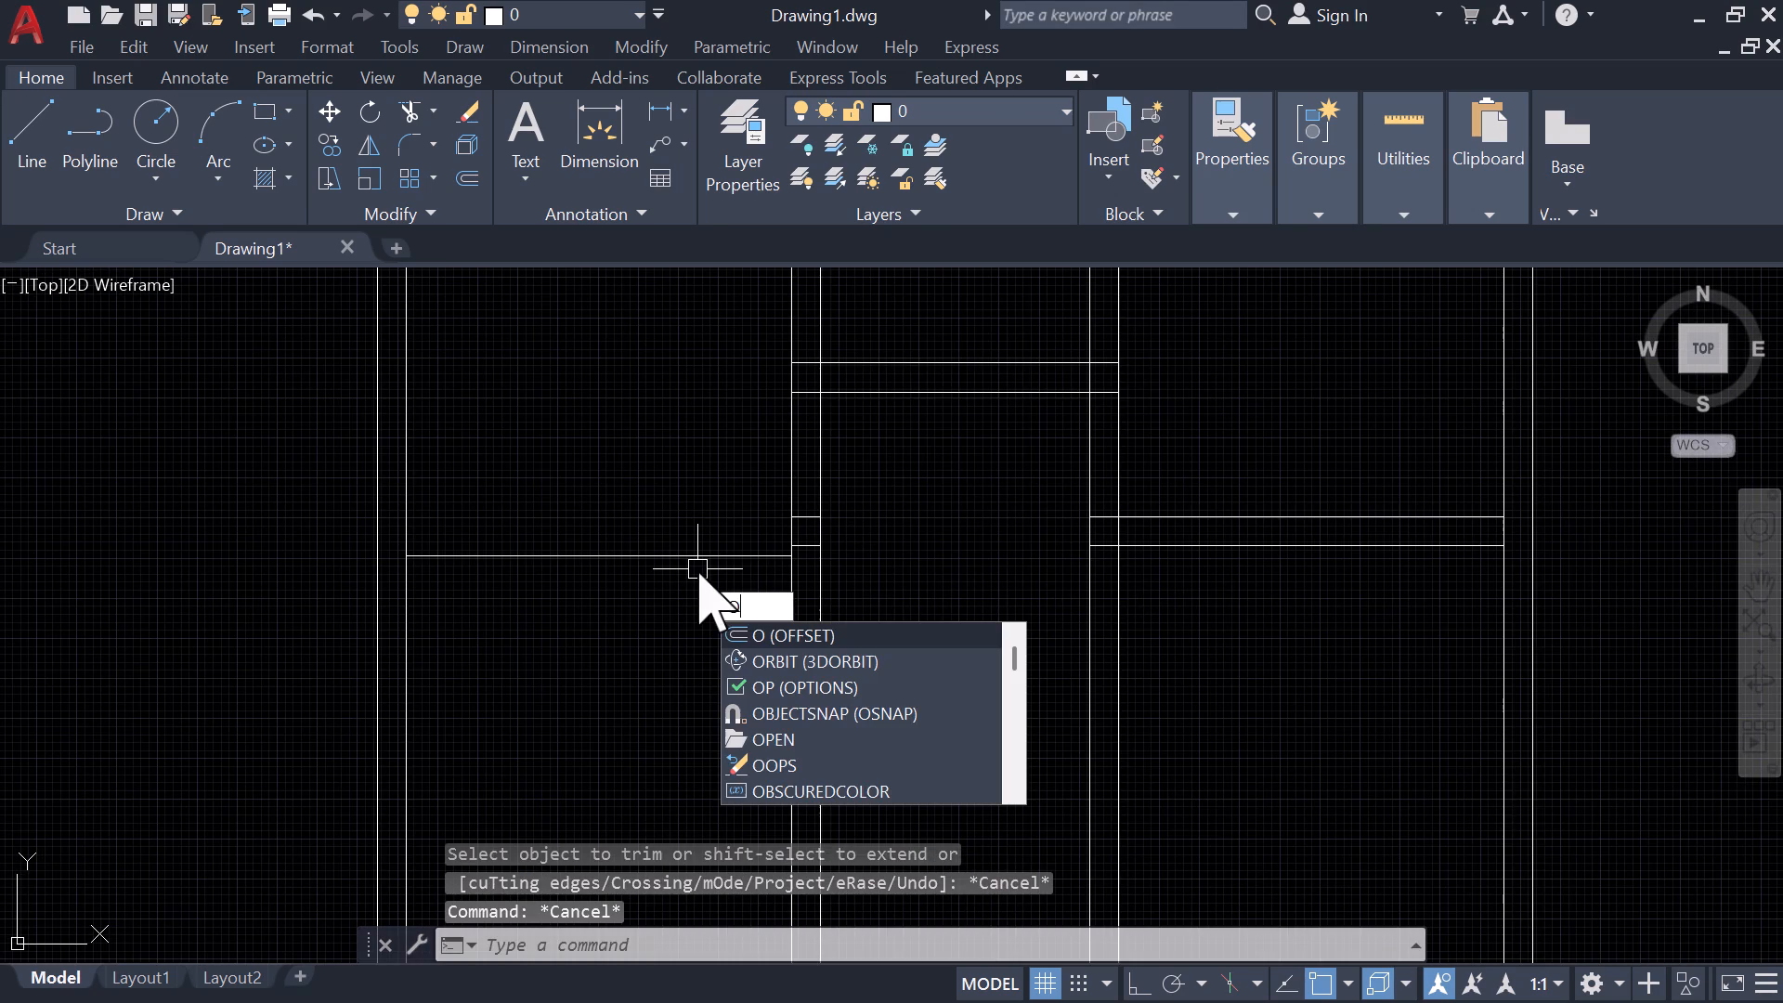
{"action": "key", "text": "Return"}
{"action": "type", "text": "9\""}
{"action": "key", "text": "Return"}
{"action": "left_click", "coordinate": [692, 561]}
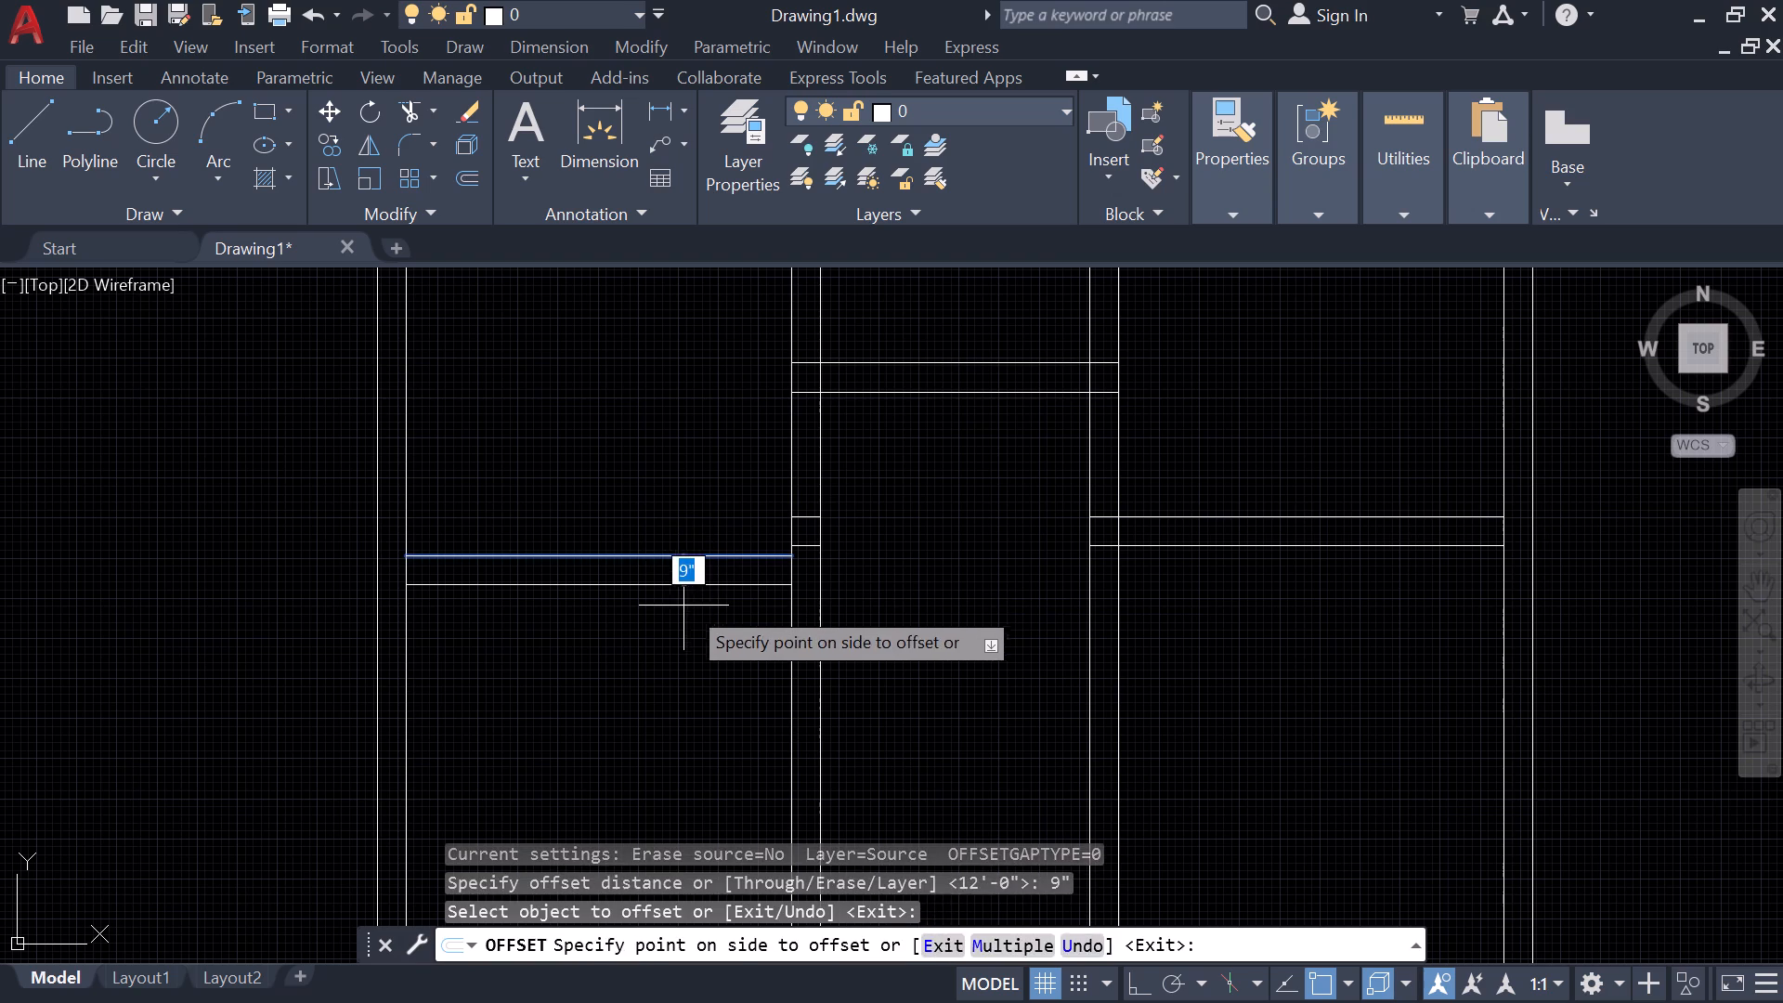
{"action": "left_click", "coordinate": [683, 608]}
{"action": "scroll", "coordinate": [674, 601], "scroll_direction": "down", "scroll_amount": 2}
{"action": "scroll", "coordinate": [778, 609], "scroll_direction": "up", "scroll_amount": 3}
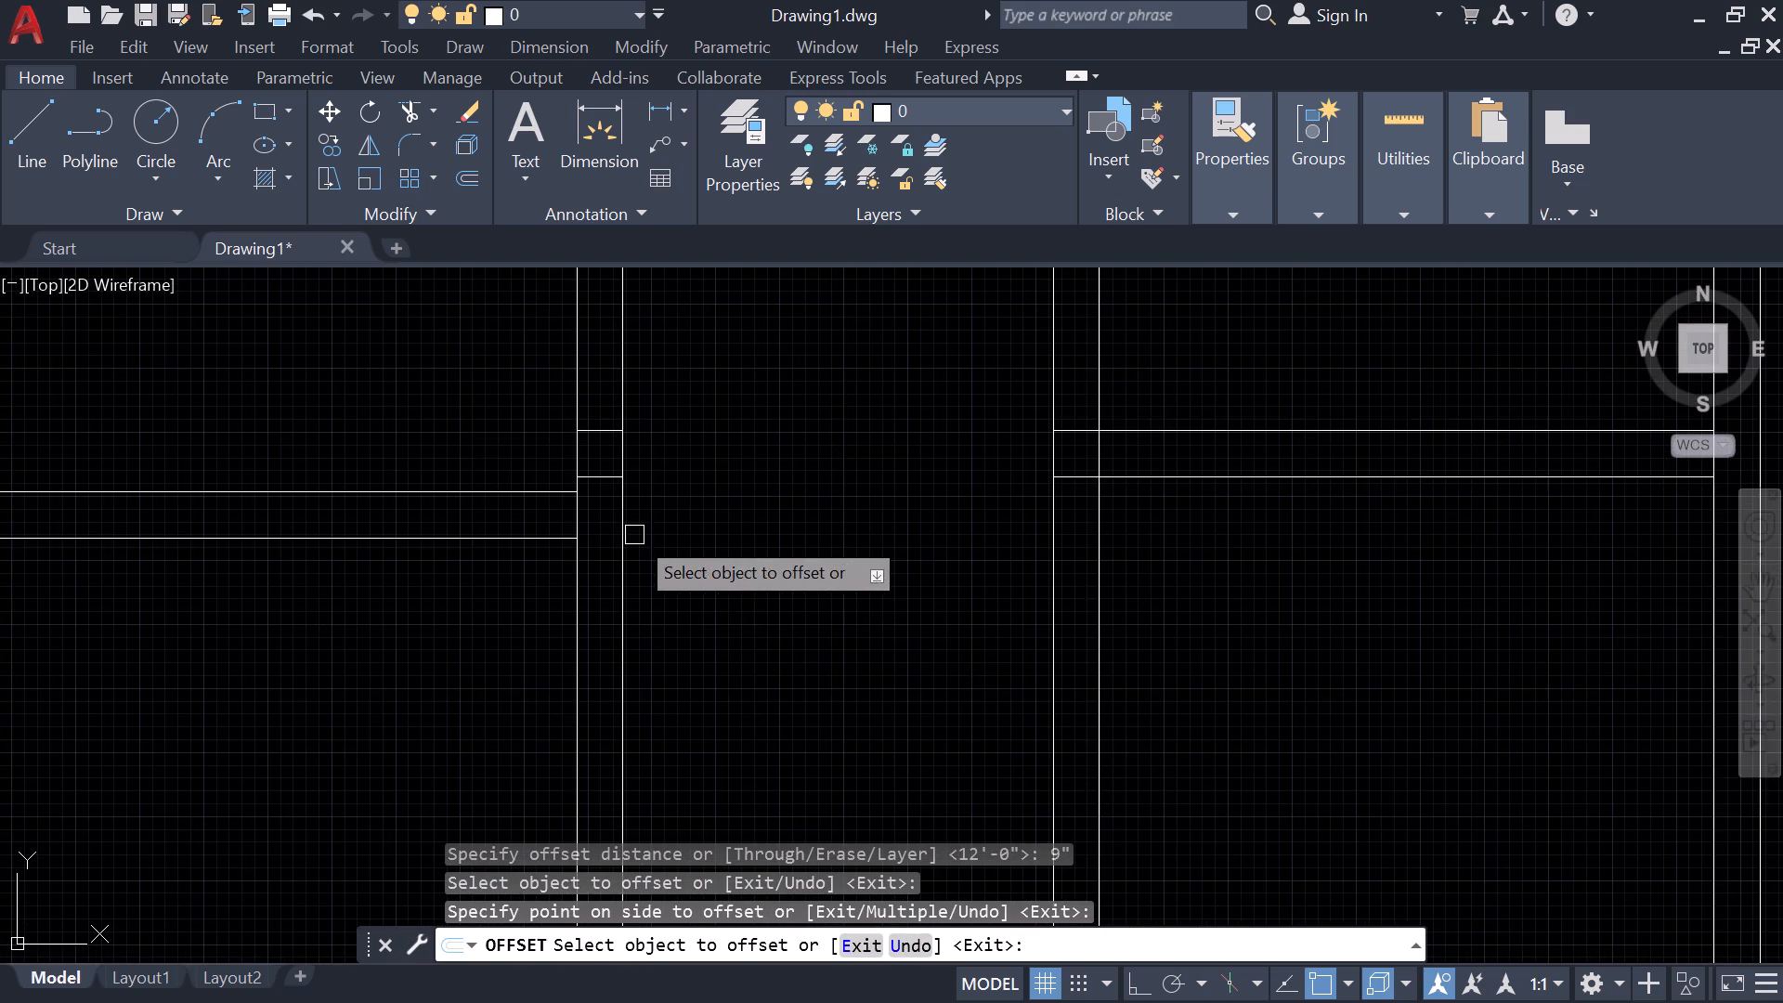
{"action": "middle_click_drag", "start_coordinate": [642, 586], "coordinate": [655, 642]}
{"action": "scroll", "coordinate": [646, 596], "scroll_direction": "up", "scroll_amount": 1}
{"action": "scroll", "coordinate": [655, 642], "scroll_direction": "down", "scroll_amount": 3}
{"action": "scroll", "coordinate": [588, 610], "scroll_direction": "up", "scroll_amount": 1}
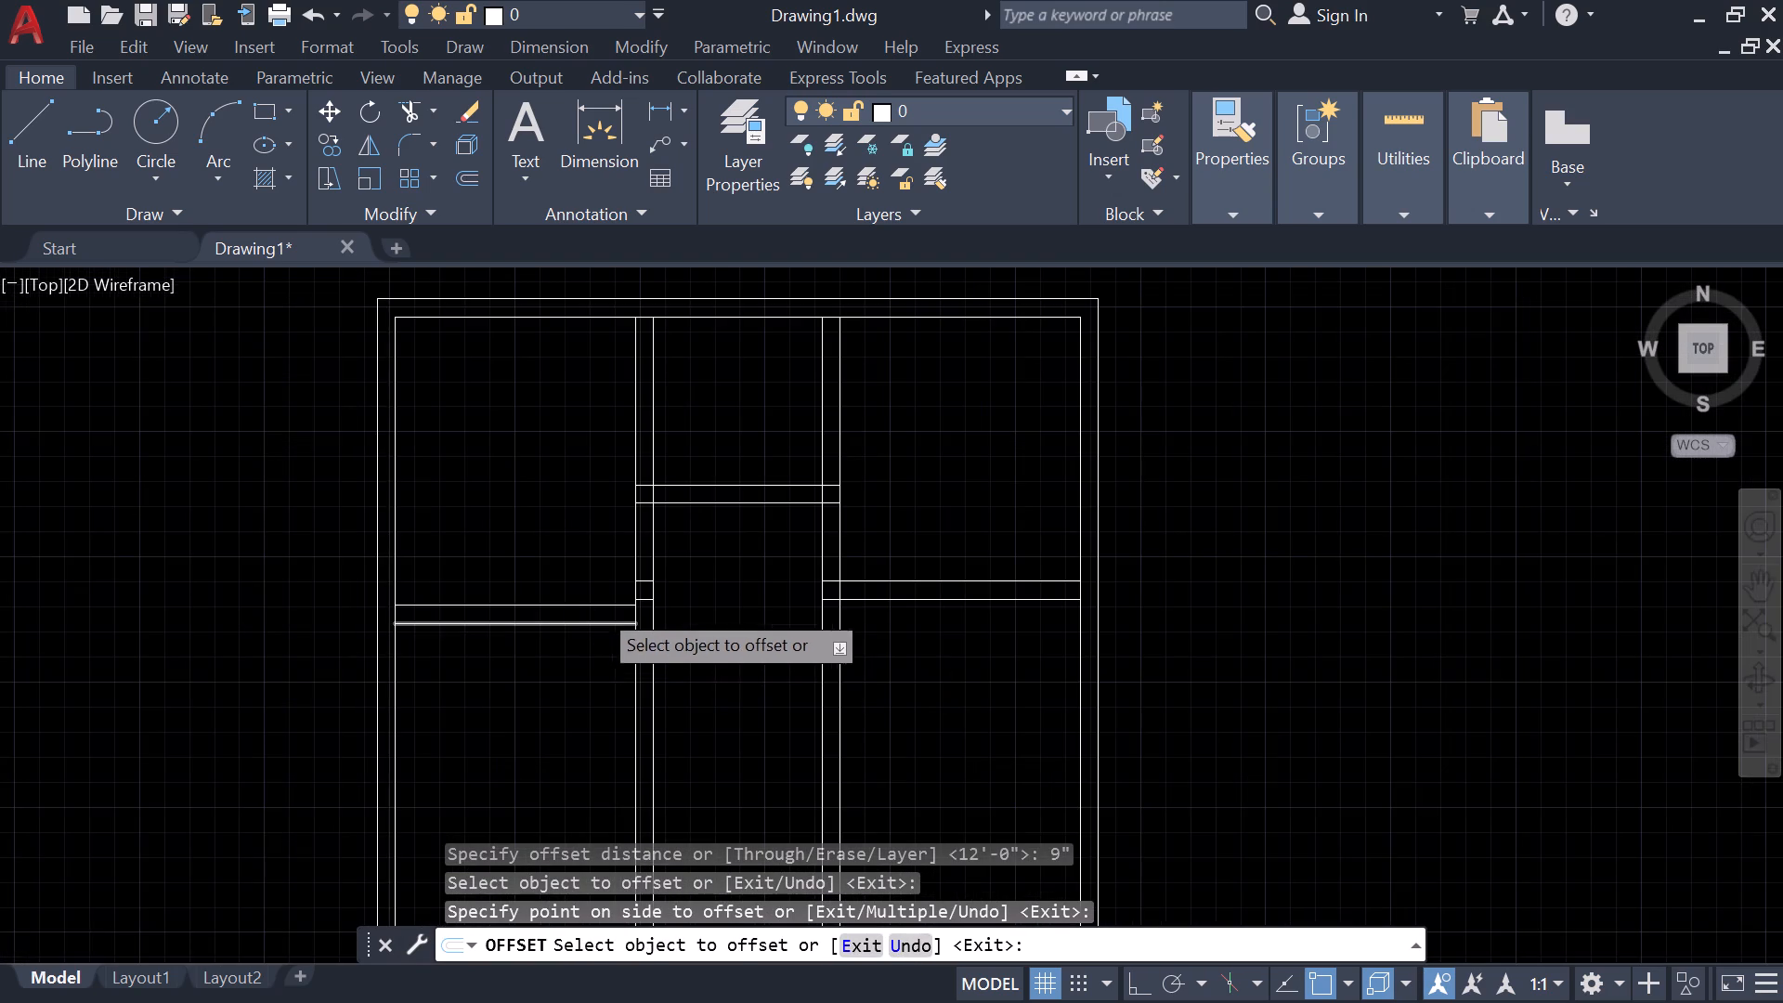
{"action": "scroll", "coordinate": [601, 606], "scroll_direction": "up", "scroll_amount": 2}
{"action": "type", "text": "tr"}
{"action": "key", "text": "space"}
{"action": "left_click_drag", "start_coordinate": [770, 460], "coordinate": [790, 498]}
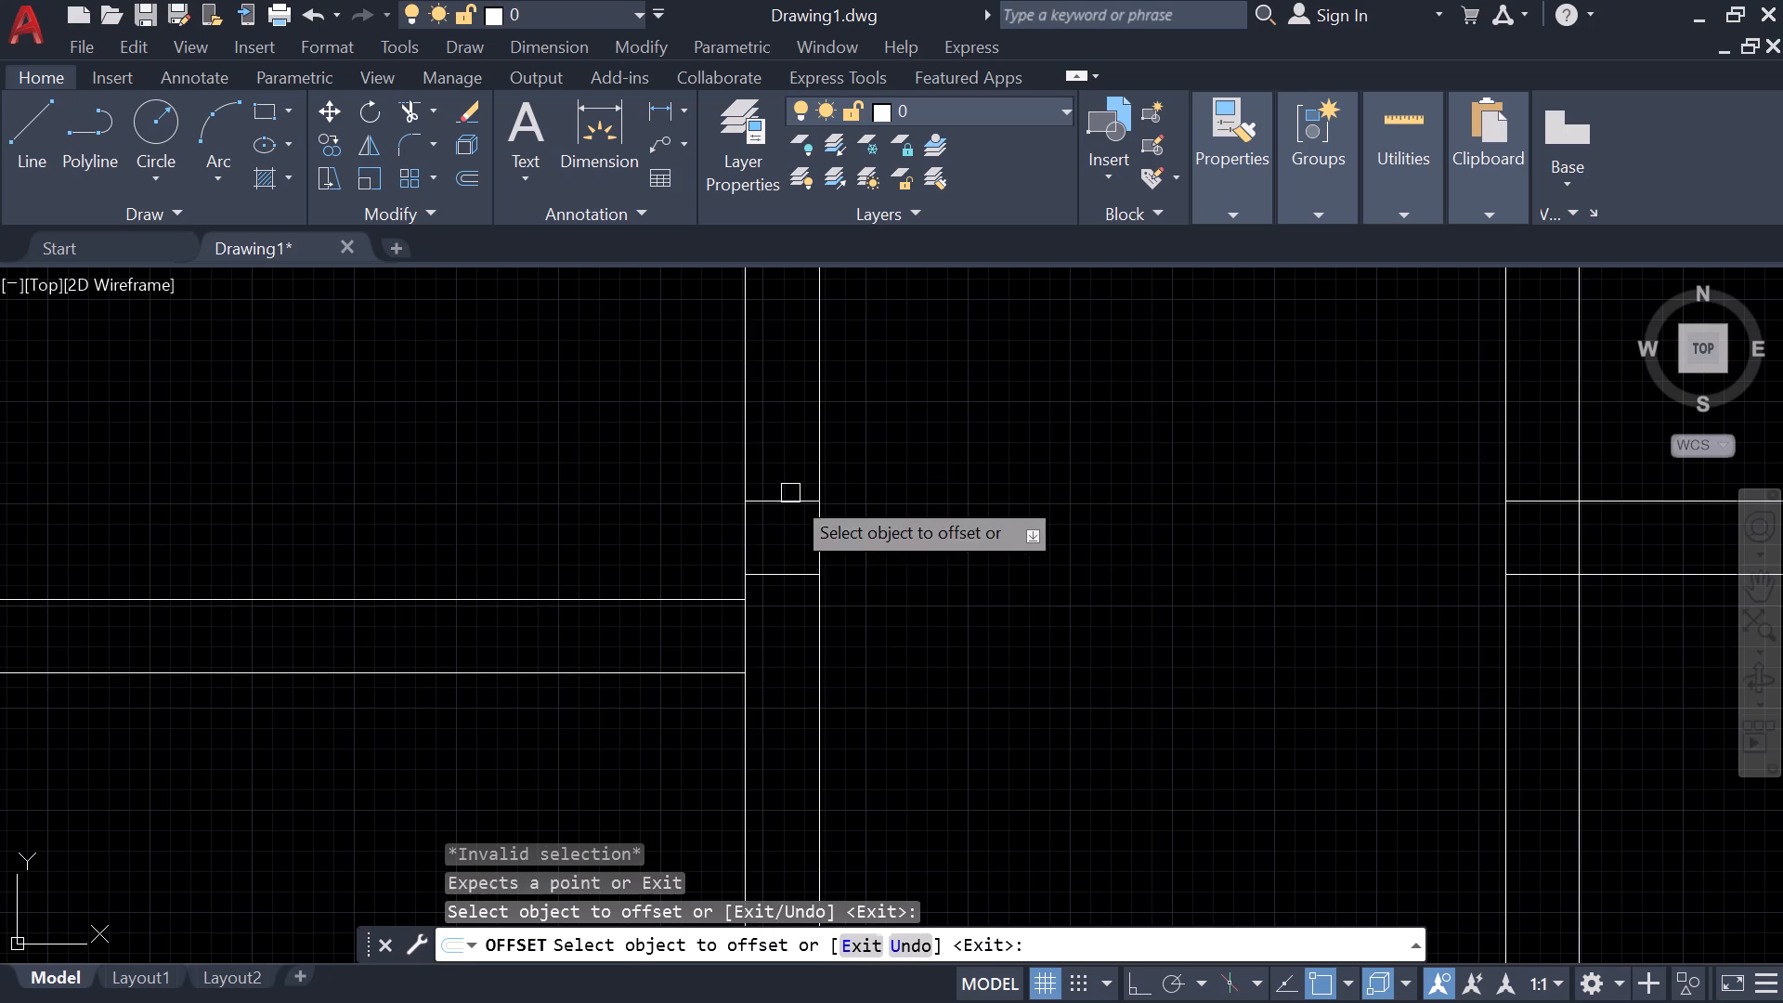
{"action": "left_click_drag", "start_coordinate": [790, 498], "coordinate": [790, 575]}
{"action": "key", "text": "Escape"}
Trim the two short horizontal leftover lines out of the left vertical partition, beside the left bay's 9" partition wall.
{"action": "type", "text": "tr"}
{"action": "key", "text": "space"}
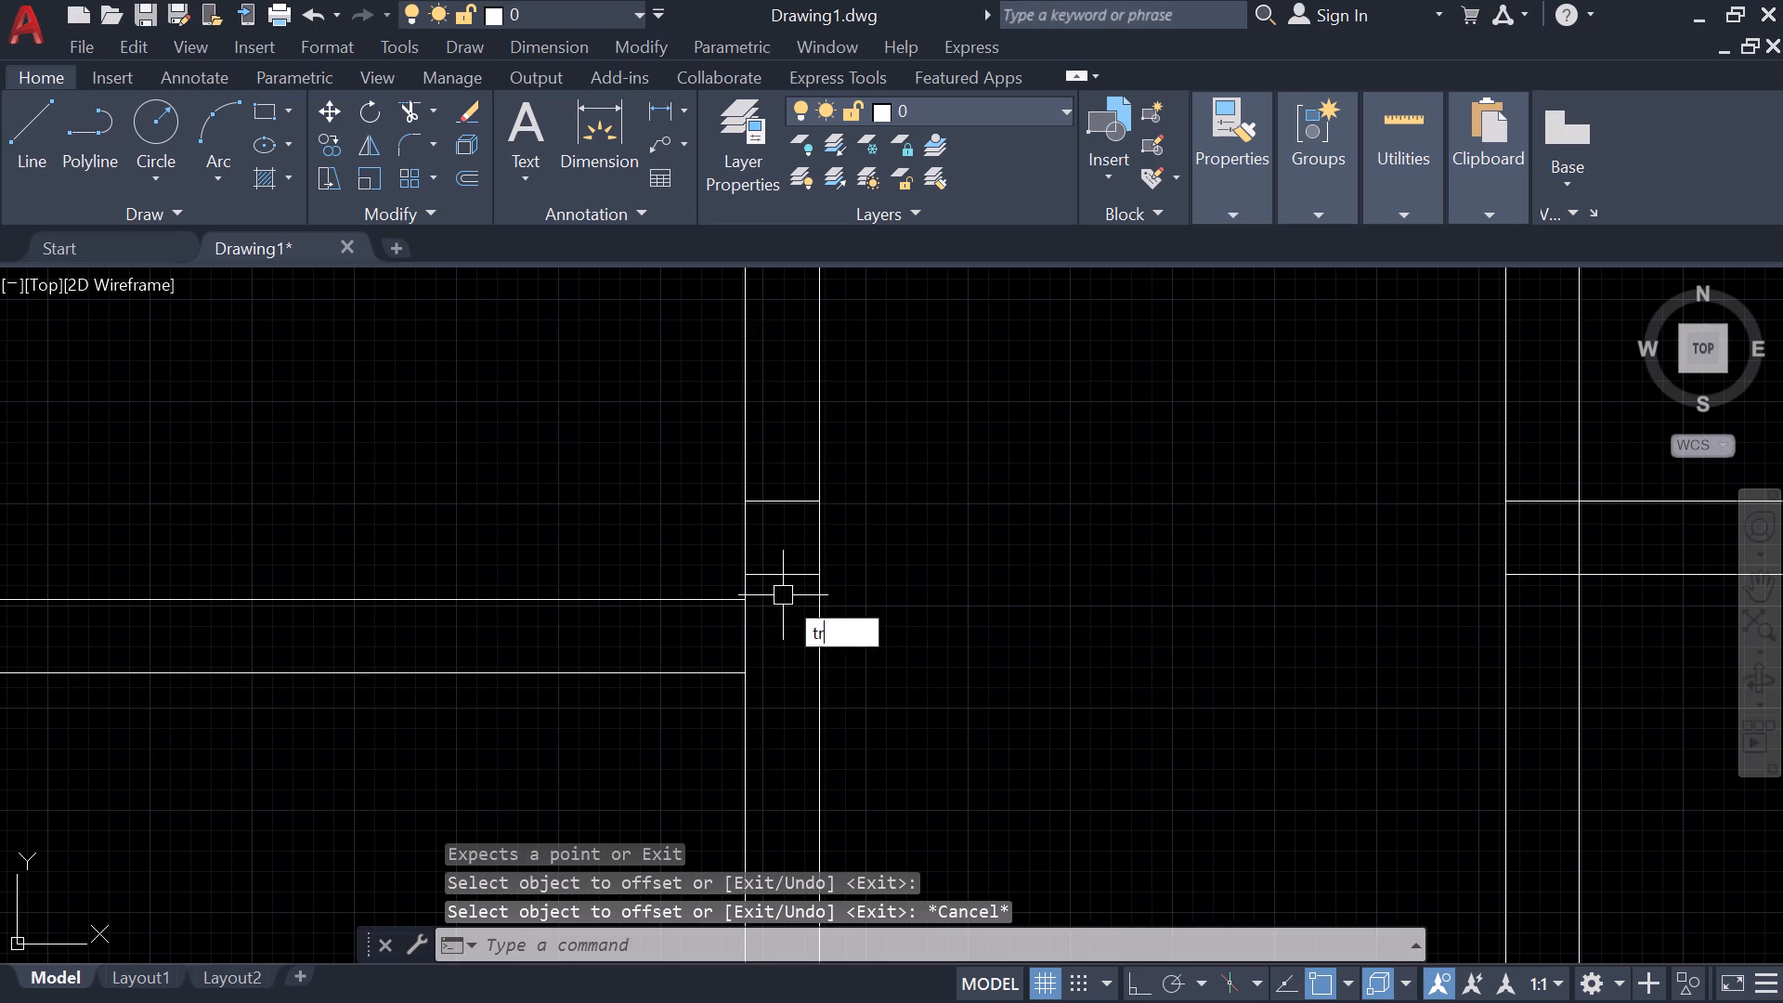
{"action": "left_click_drag", "start_coordinate": [783, 614], "coordinate": [777, 444]}
{"action": "scroll", "coordinate": [774, 444], "scroll_direction": "down", "scroll_amount": 2}
{"action": "middle_click_drag", "start_coordinate": [774, 477], "coordinate": [764, 599]}
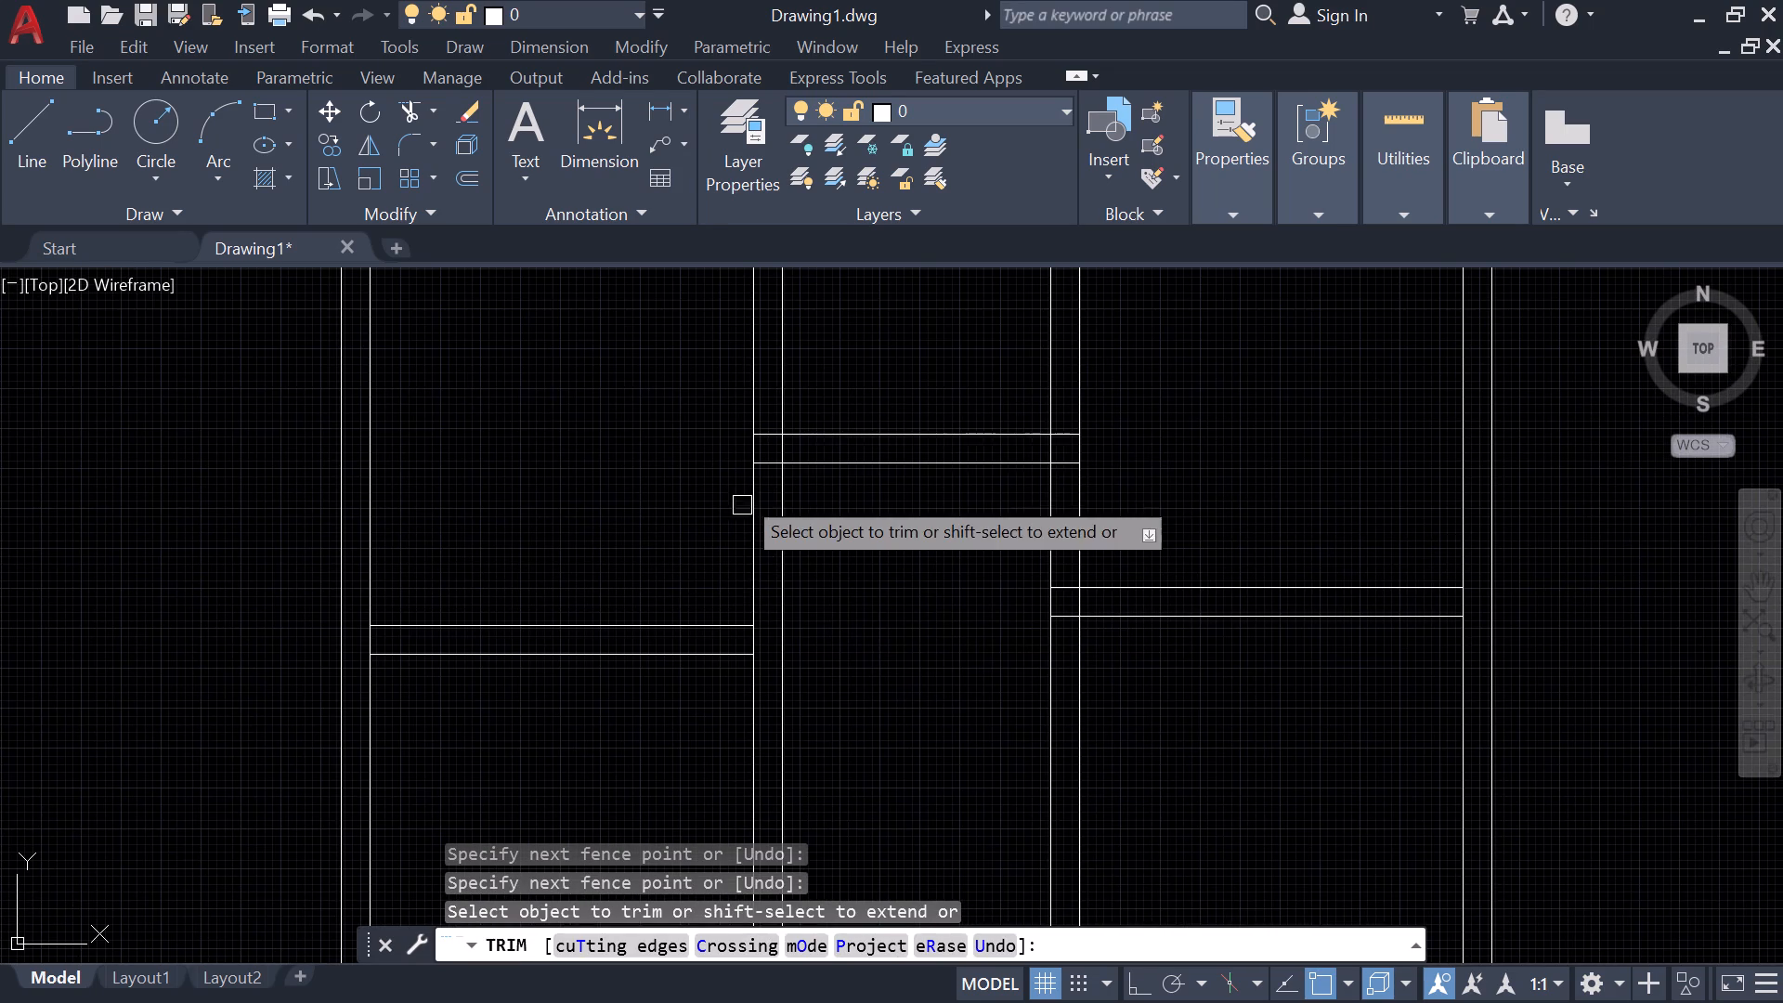
{"action": "key", "text": "Escape"}
{"action": "key", "text": "Escape"}
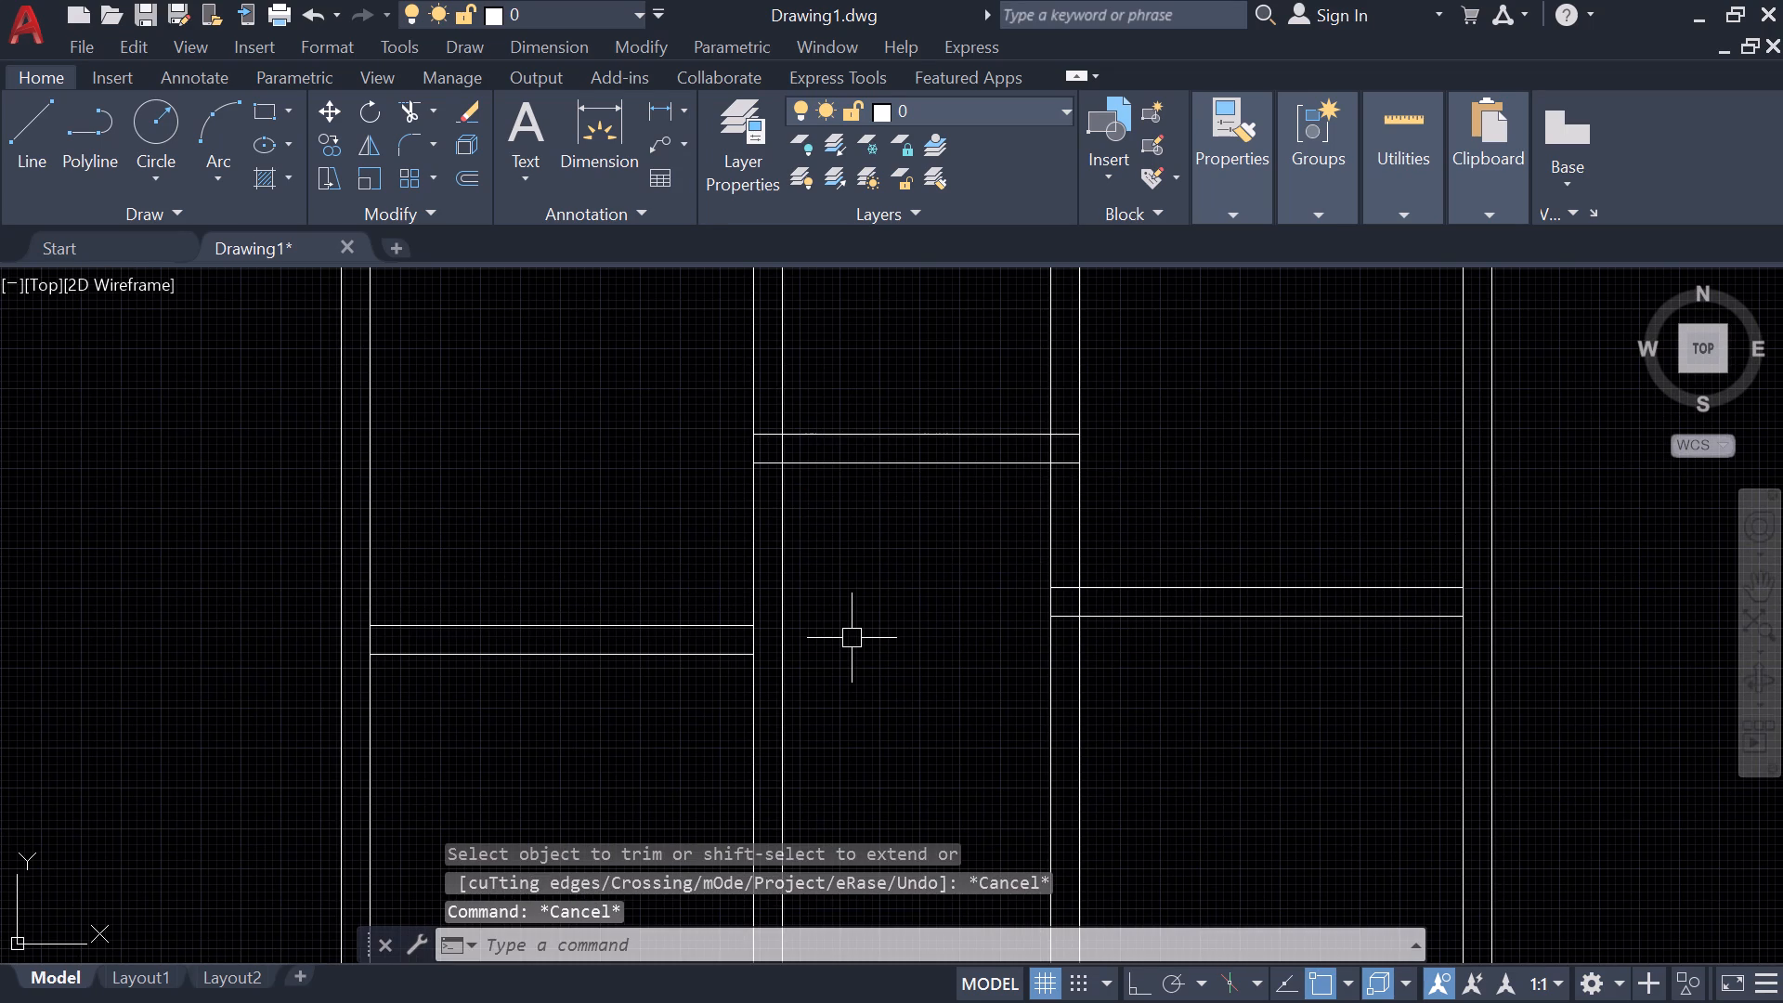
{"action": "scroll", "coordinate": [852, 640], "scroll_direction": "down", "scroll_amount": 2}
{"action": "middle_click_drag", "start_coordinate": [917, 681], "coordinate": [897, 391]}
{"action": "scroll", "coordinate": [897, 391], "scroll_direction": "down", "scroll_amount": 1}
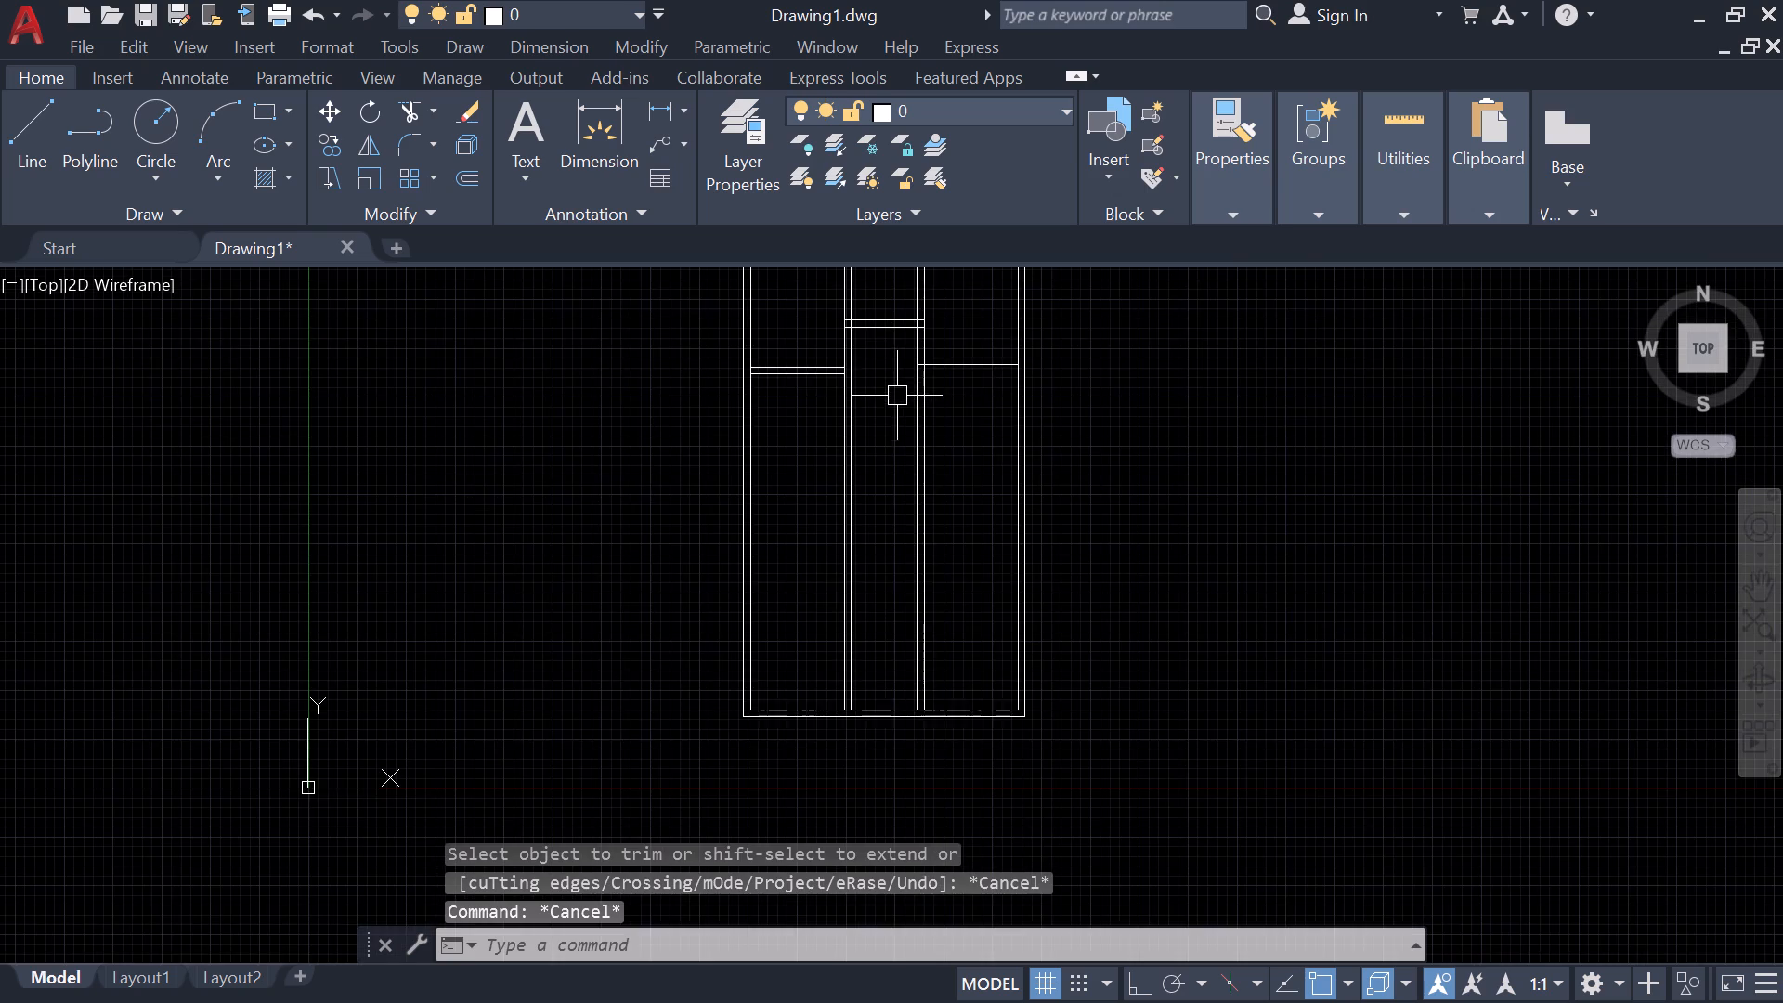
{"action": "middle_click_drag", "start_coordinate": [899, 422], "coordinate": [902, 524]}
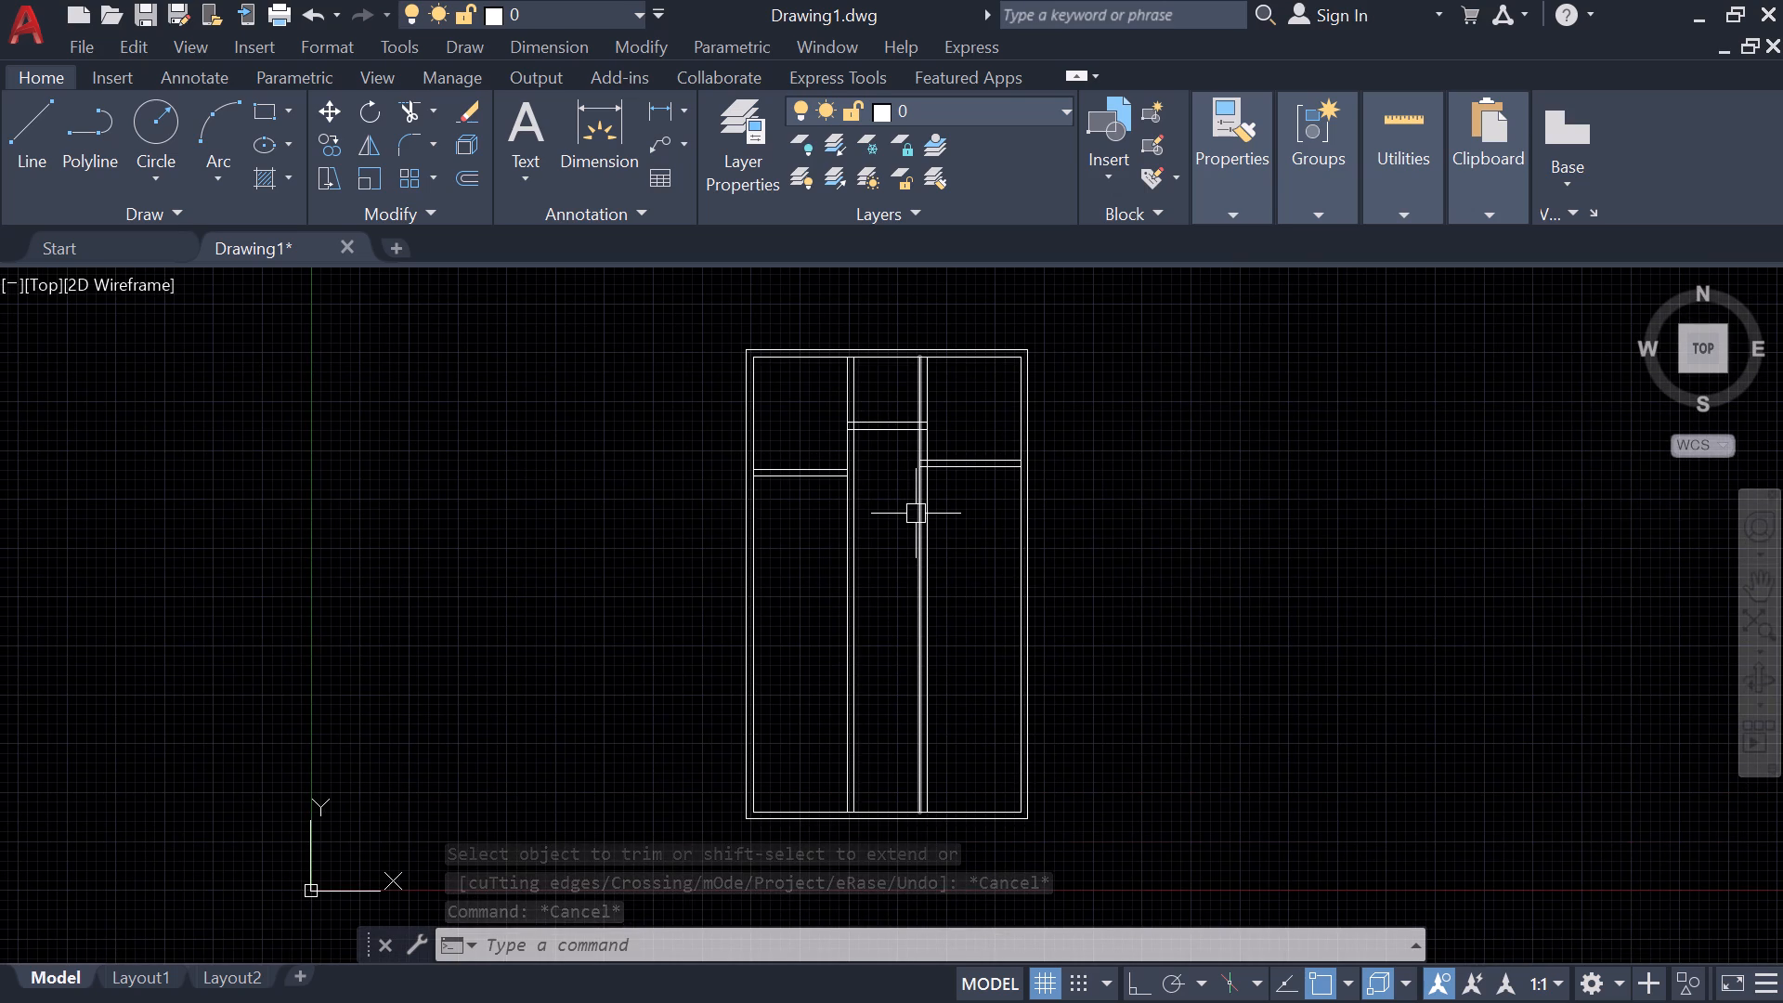
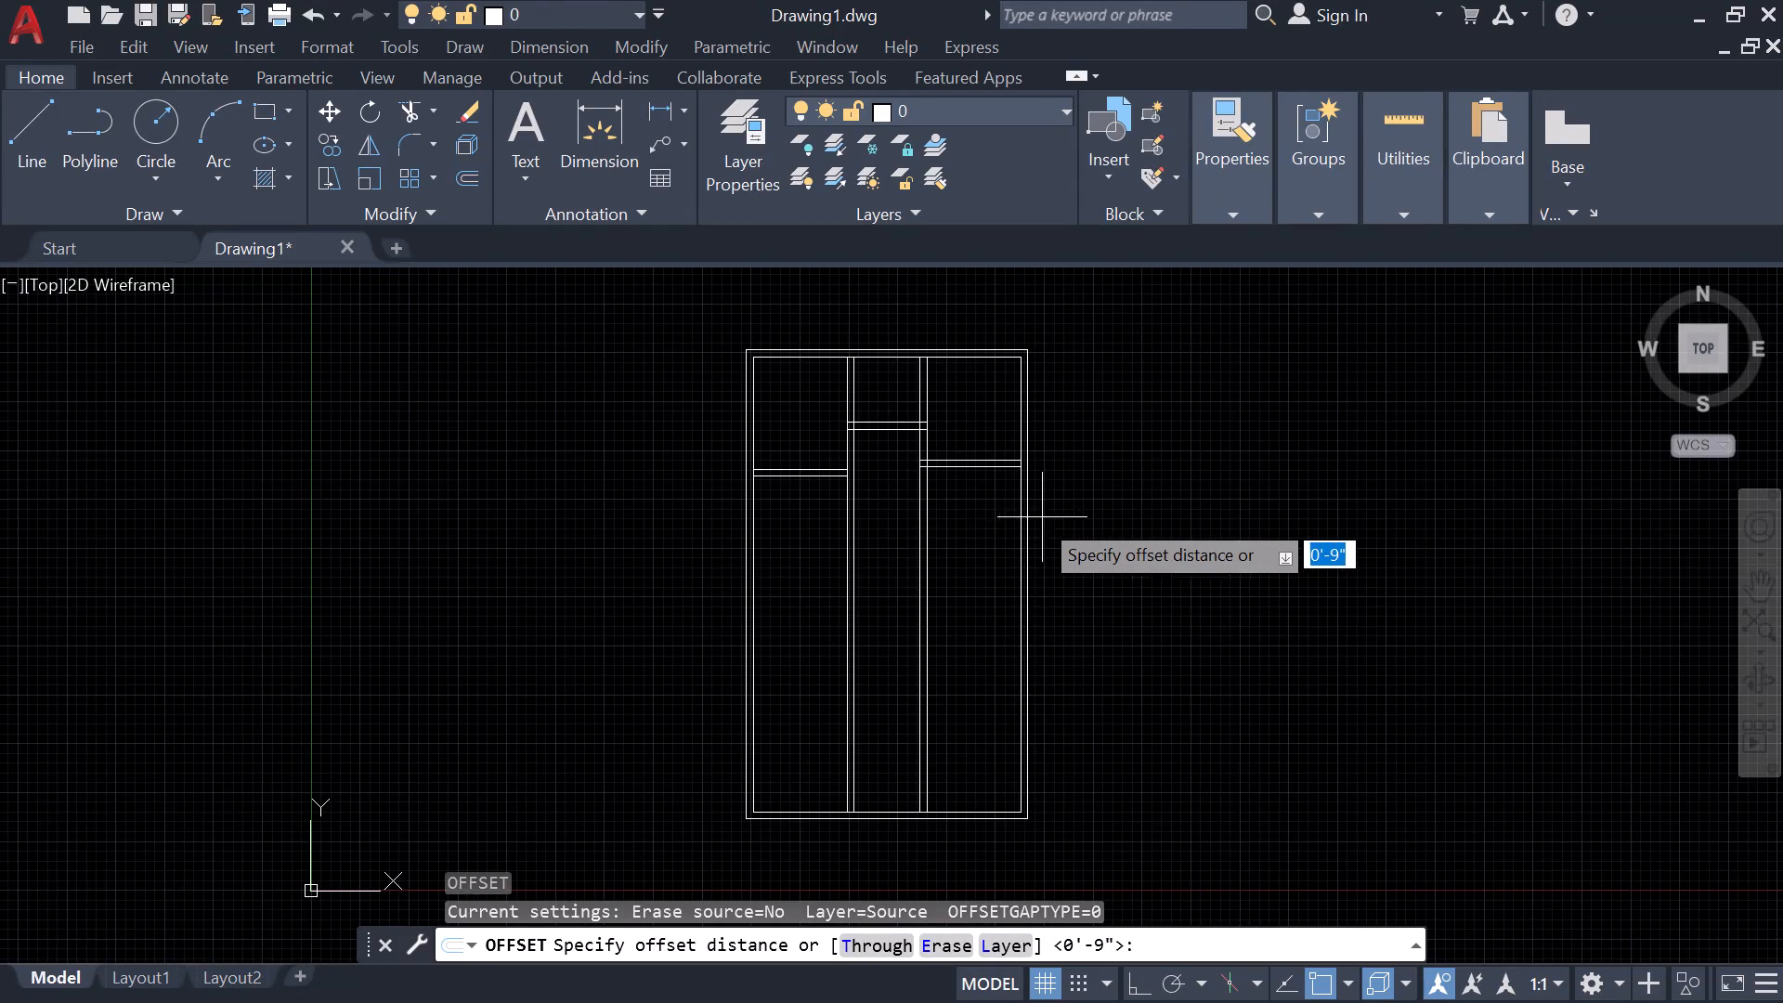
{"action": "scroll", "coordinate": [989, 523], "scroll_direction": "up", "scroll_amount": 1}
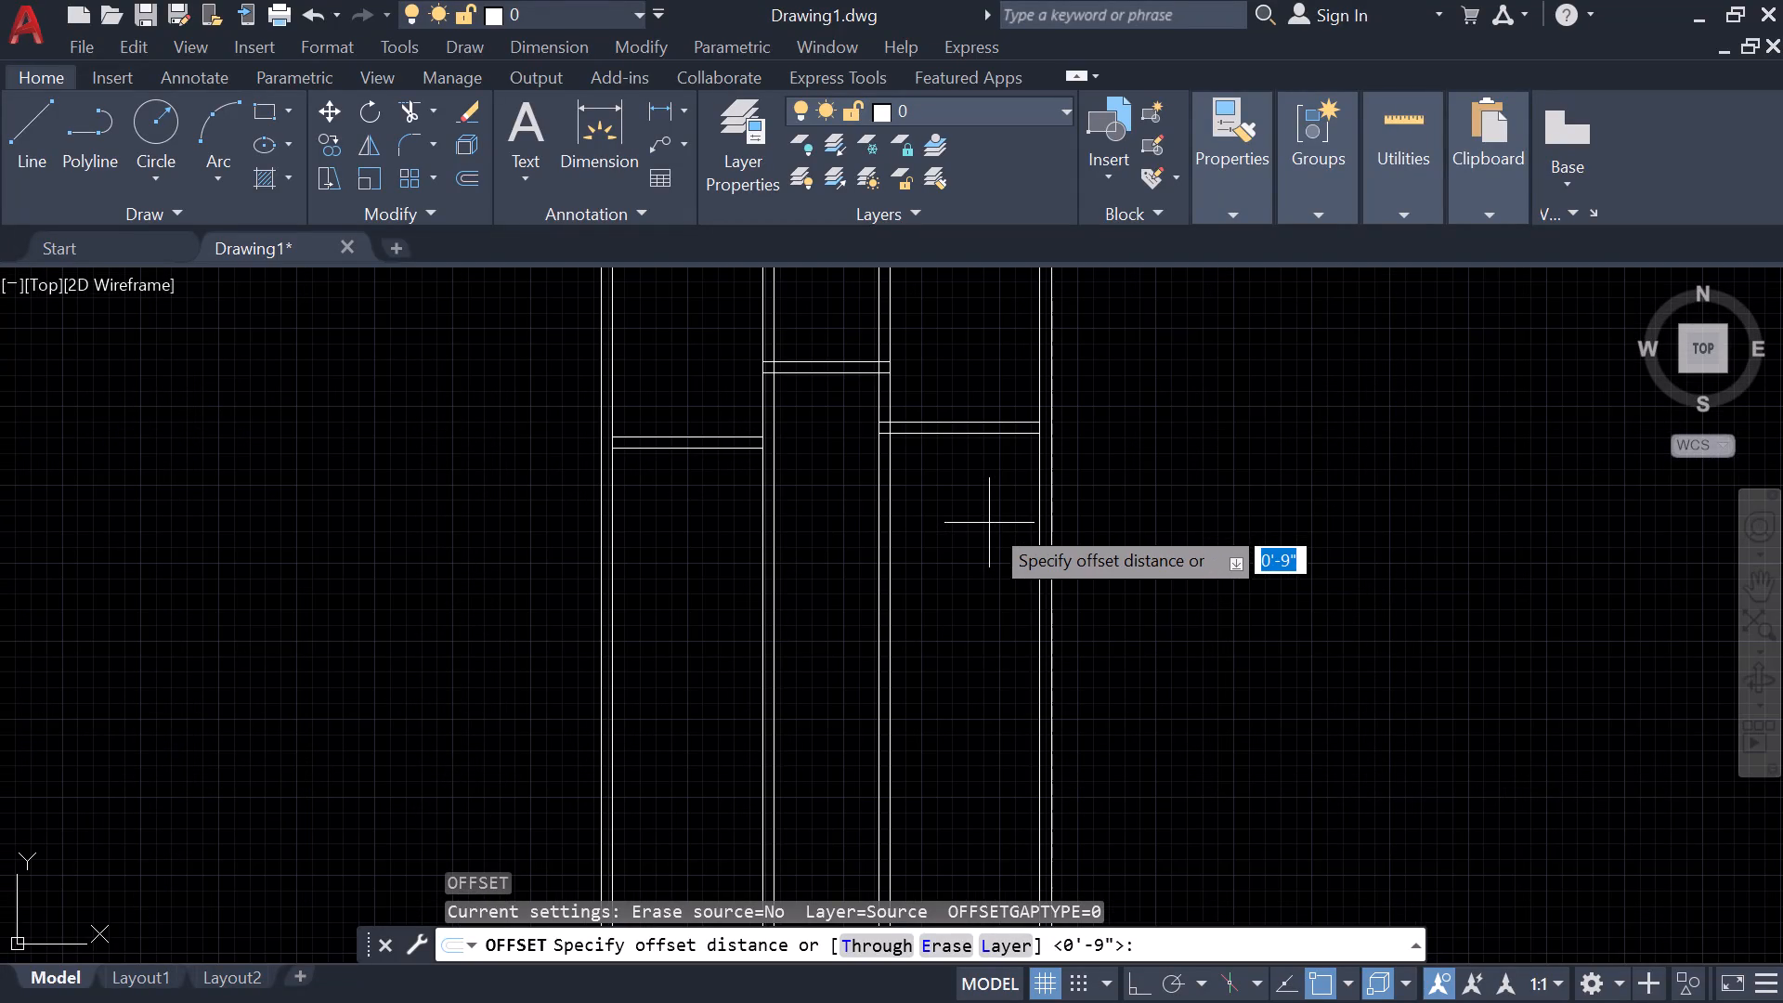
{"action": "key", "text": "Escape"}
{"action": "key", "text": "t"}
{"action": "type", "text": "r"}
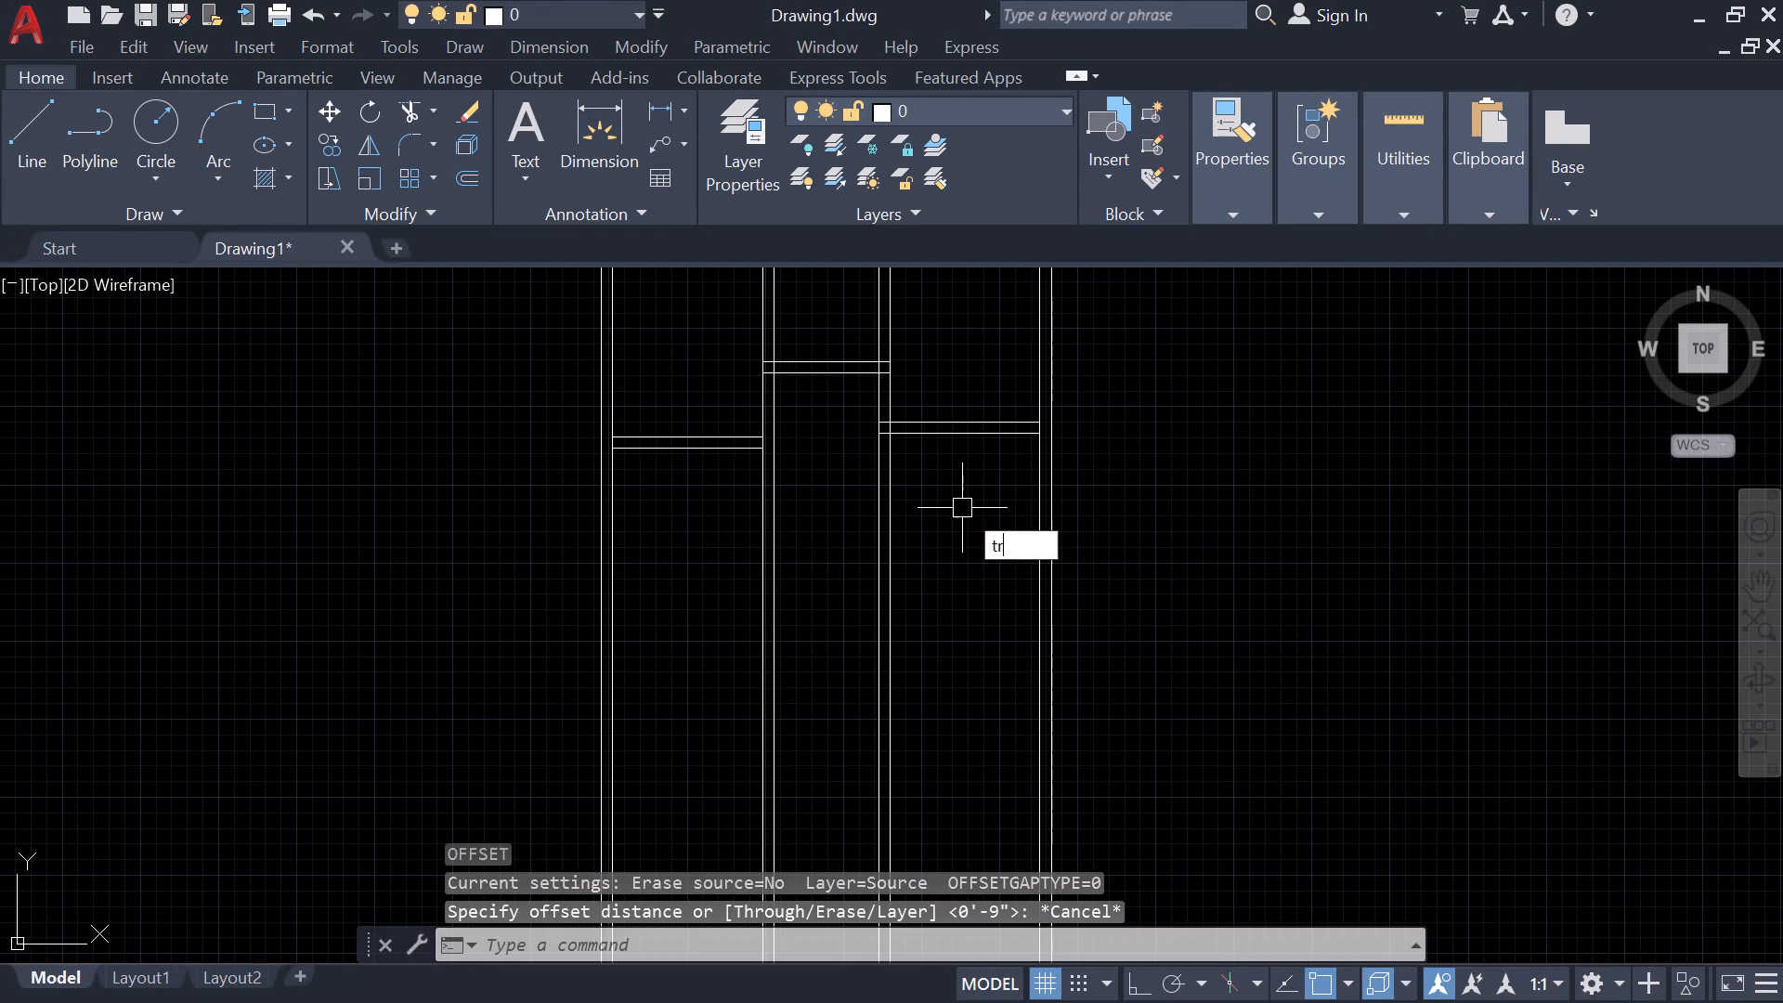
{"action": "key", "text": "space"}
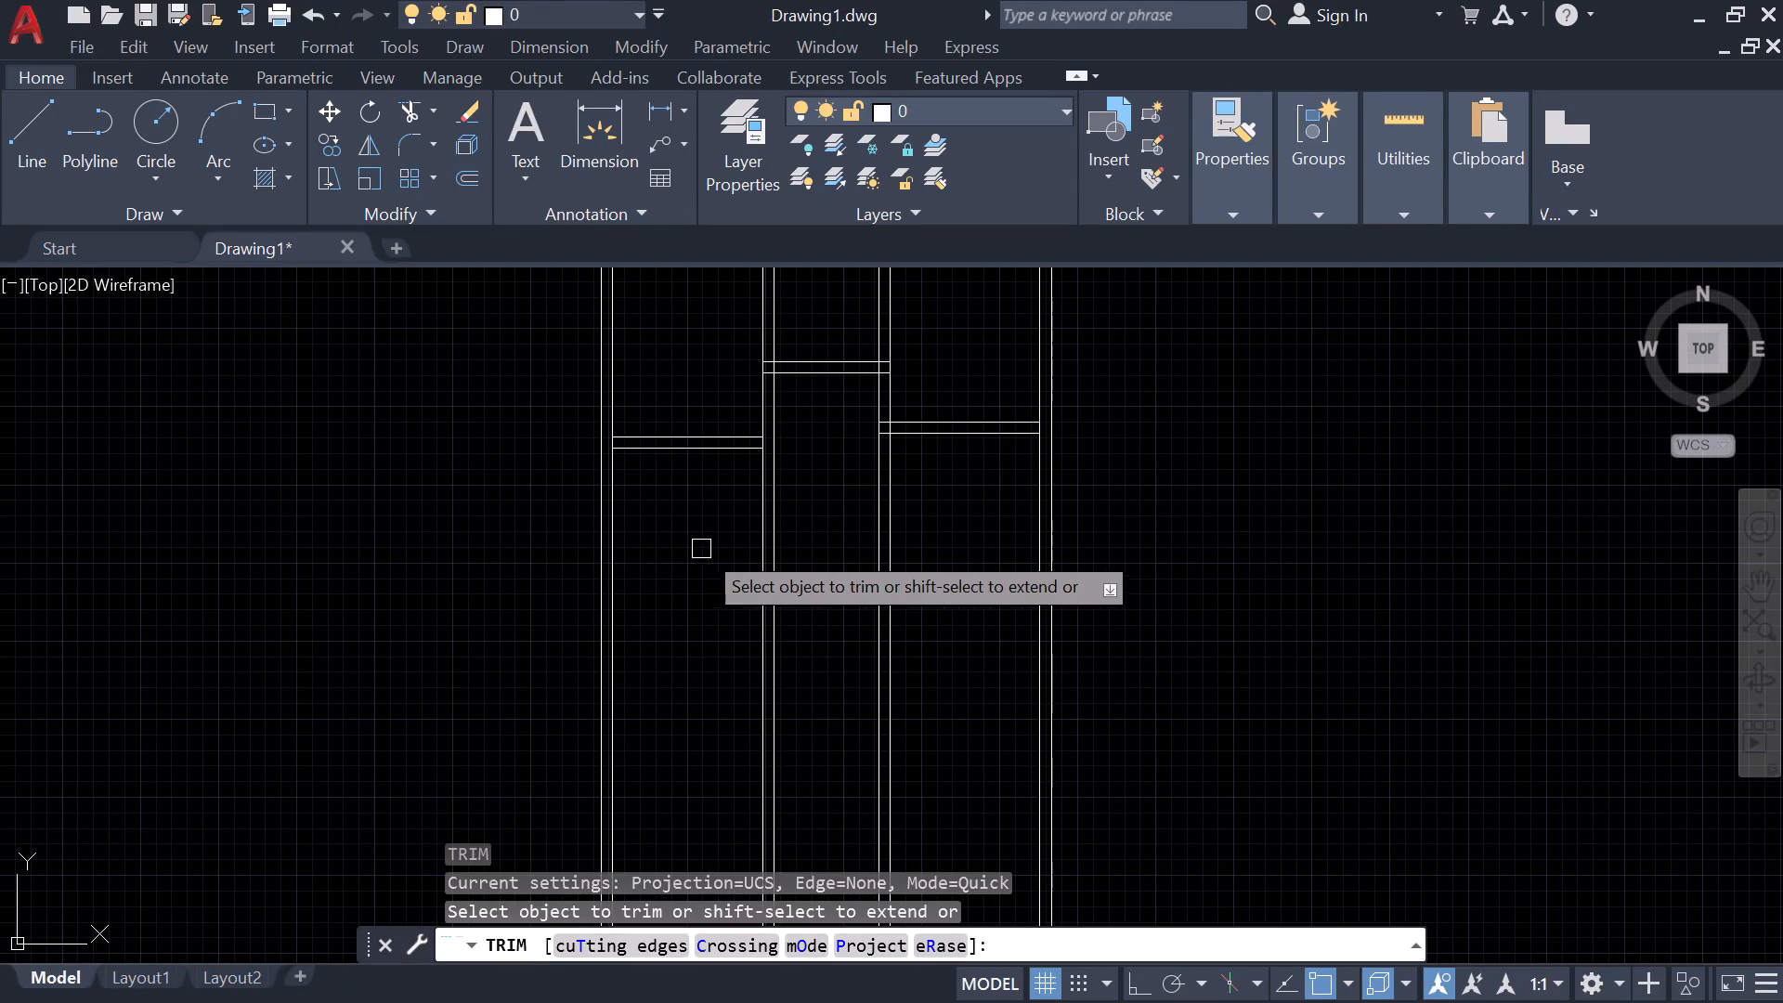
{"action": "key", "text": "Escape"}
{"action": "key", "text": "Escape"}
Extend the lower line of the left bay's partition across the left vertical partition to its far line.
{"action": "scroll", "coordinate": [712, 519], "scroll_direction": "up", "scroll_amount": 3}
{"action": "type", "text": "ex"}
{"action": "key", "text": "space"}
{"action": "scroll", "coordinate": [712, 519], "scroll_direction": "up", "scroll_amount": 1}
{"action": "scroll", "coordinate": [712, 519], "scroll_direction": "down", "scroll_amount": 2}
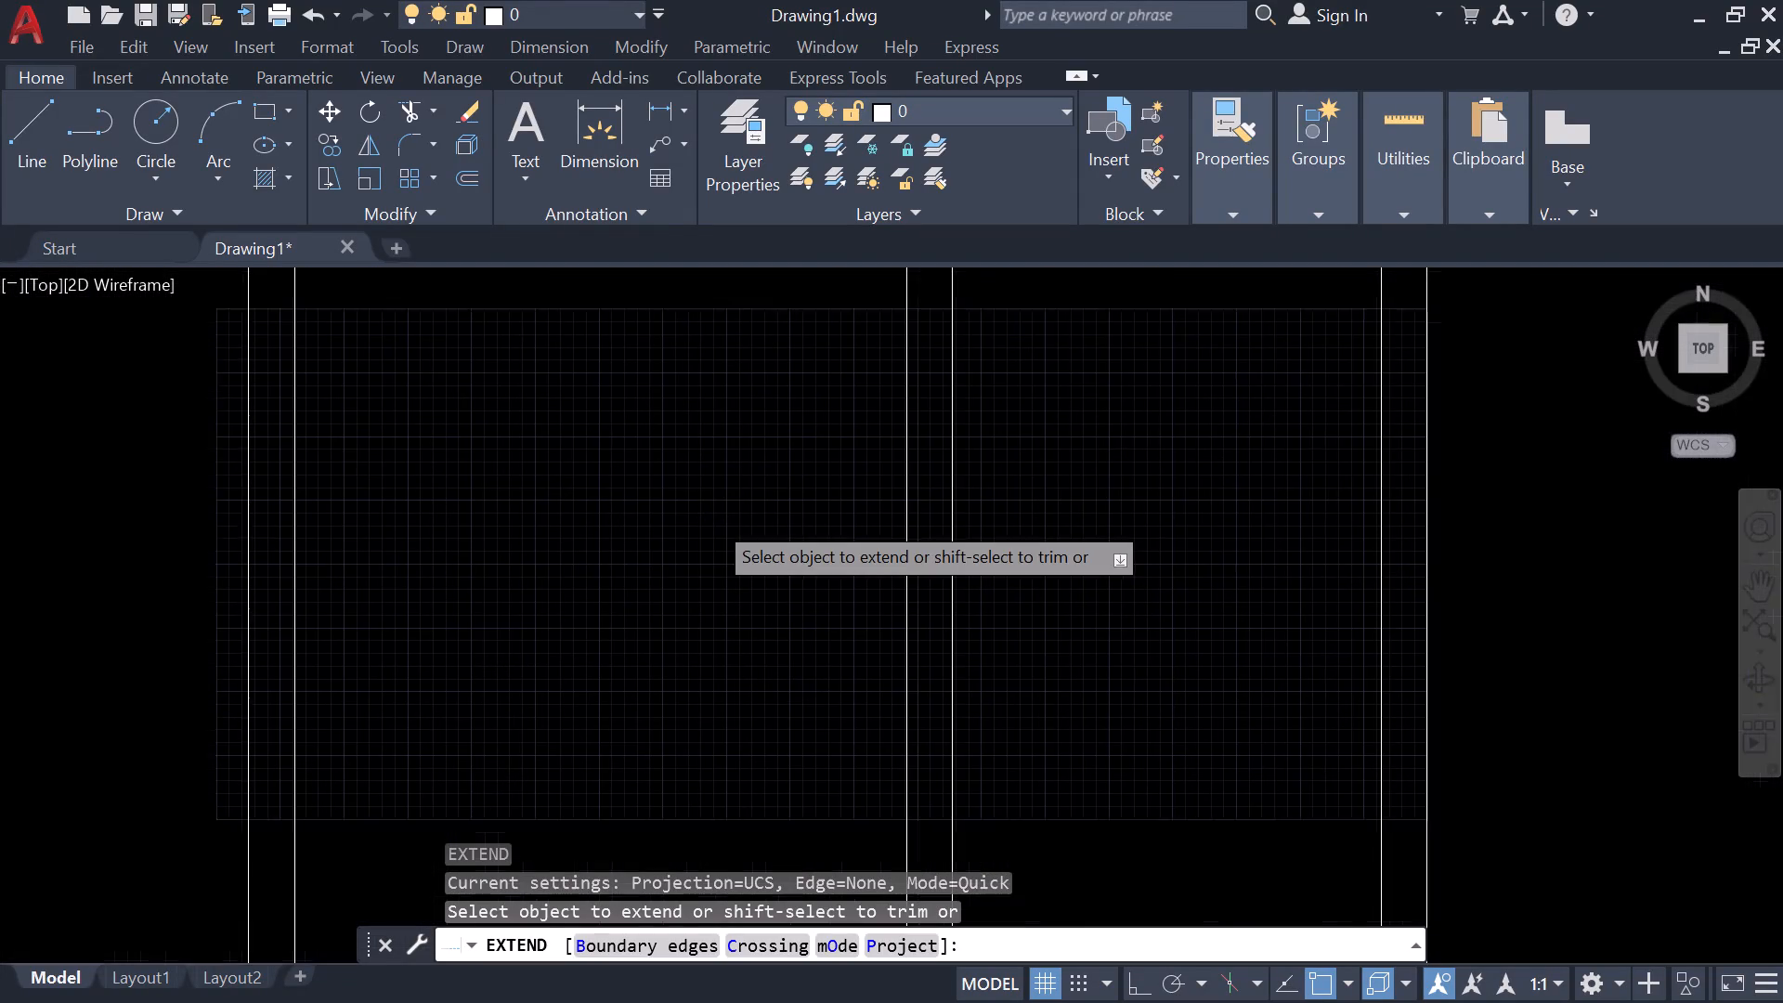
{"action": "scroll", "coordinate": [712, 519], "scroll_direction": "down", "scroll_amount": 1}
{"action": "middle_click", "coordinate": [712, 519]}
{"action": "left_click_drag", "start_coordinate": [708, 407], "coordinate": [715, 383]}
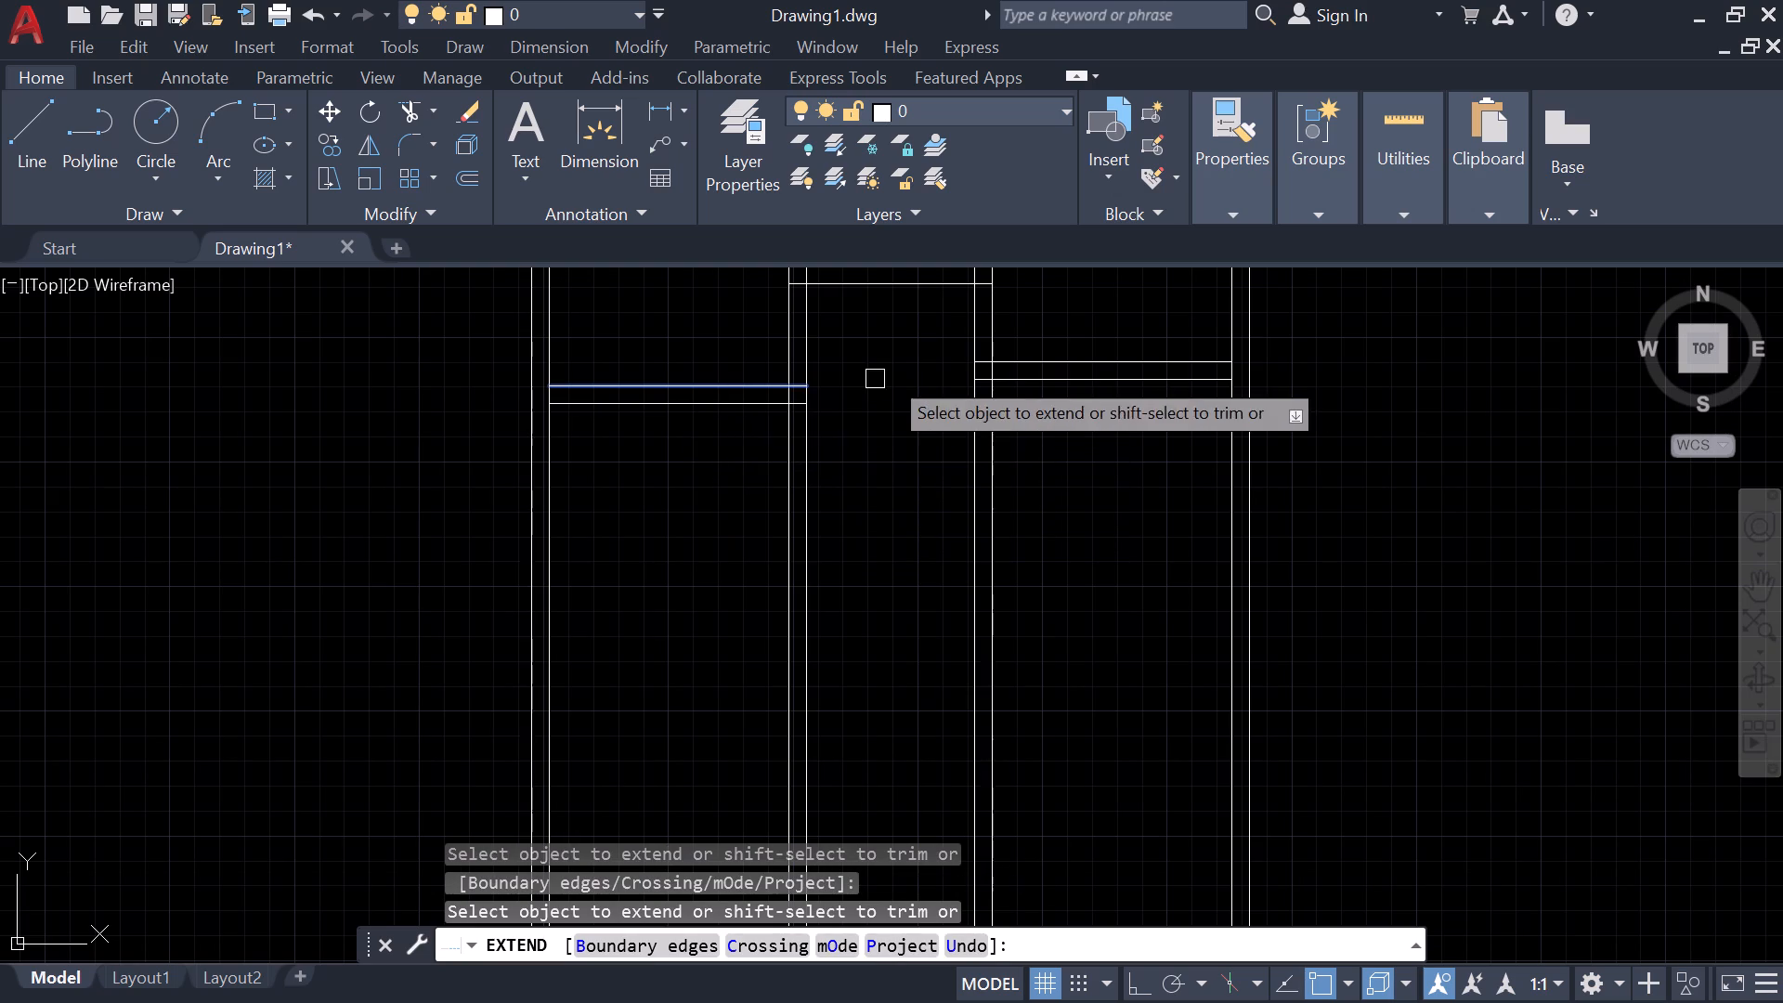
Trim both lines of the left and right vertical partitions below the left and right bays' horizontal partitions.
{"action": "key", "text": "Escape"}
{"action": "type", "text": "tr"}
{"action": "key", "text": "space"}
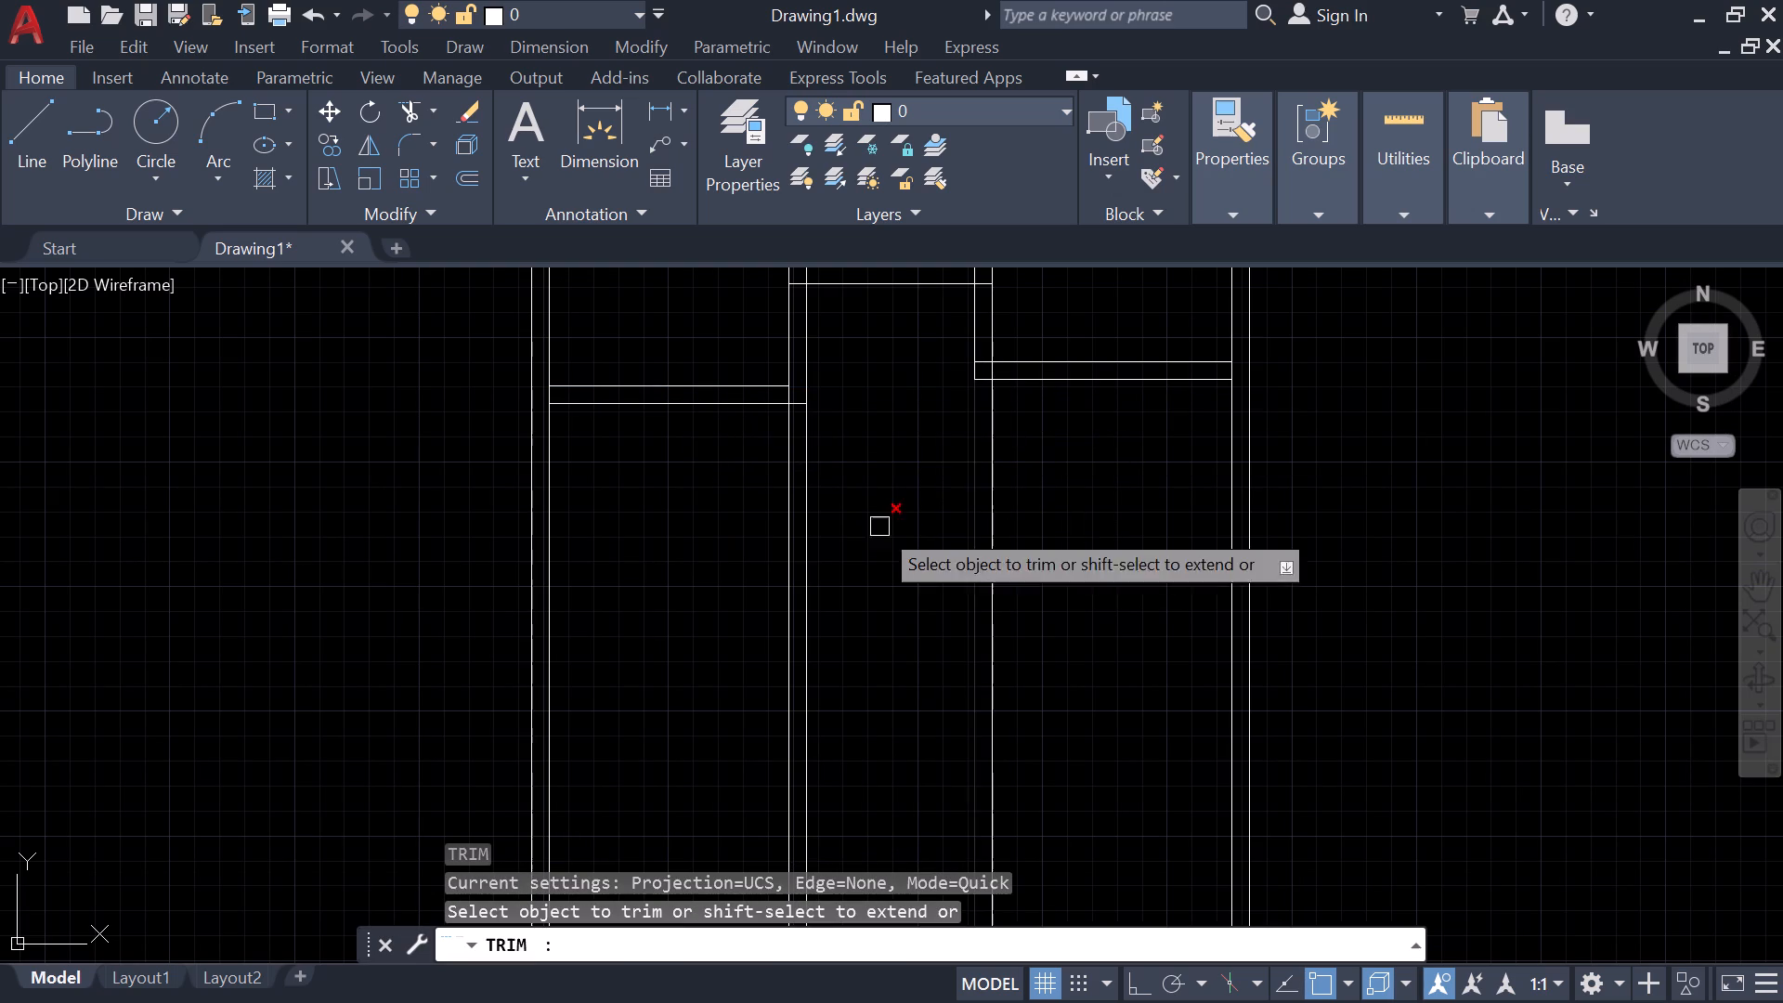
{"action": "left_click_drag", "start_coordinate": [725, 503], "coordinate": [1017, 505]}
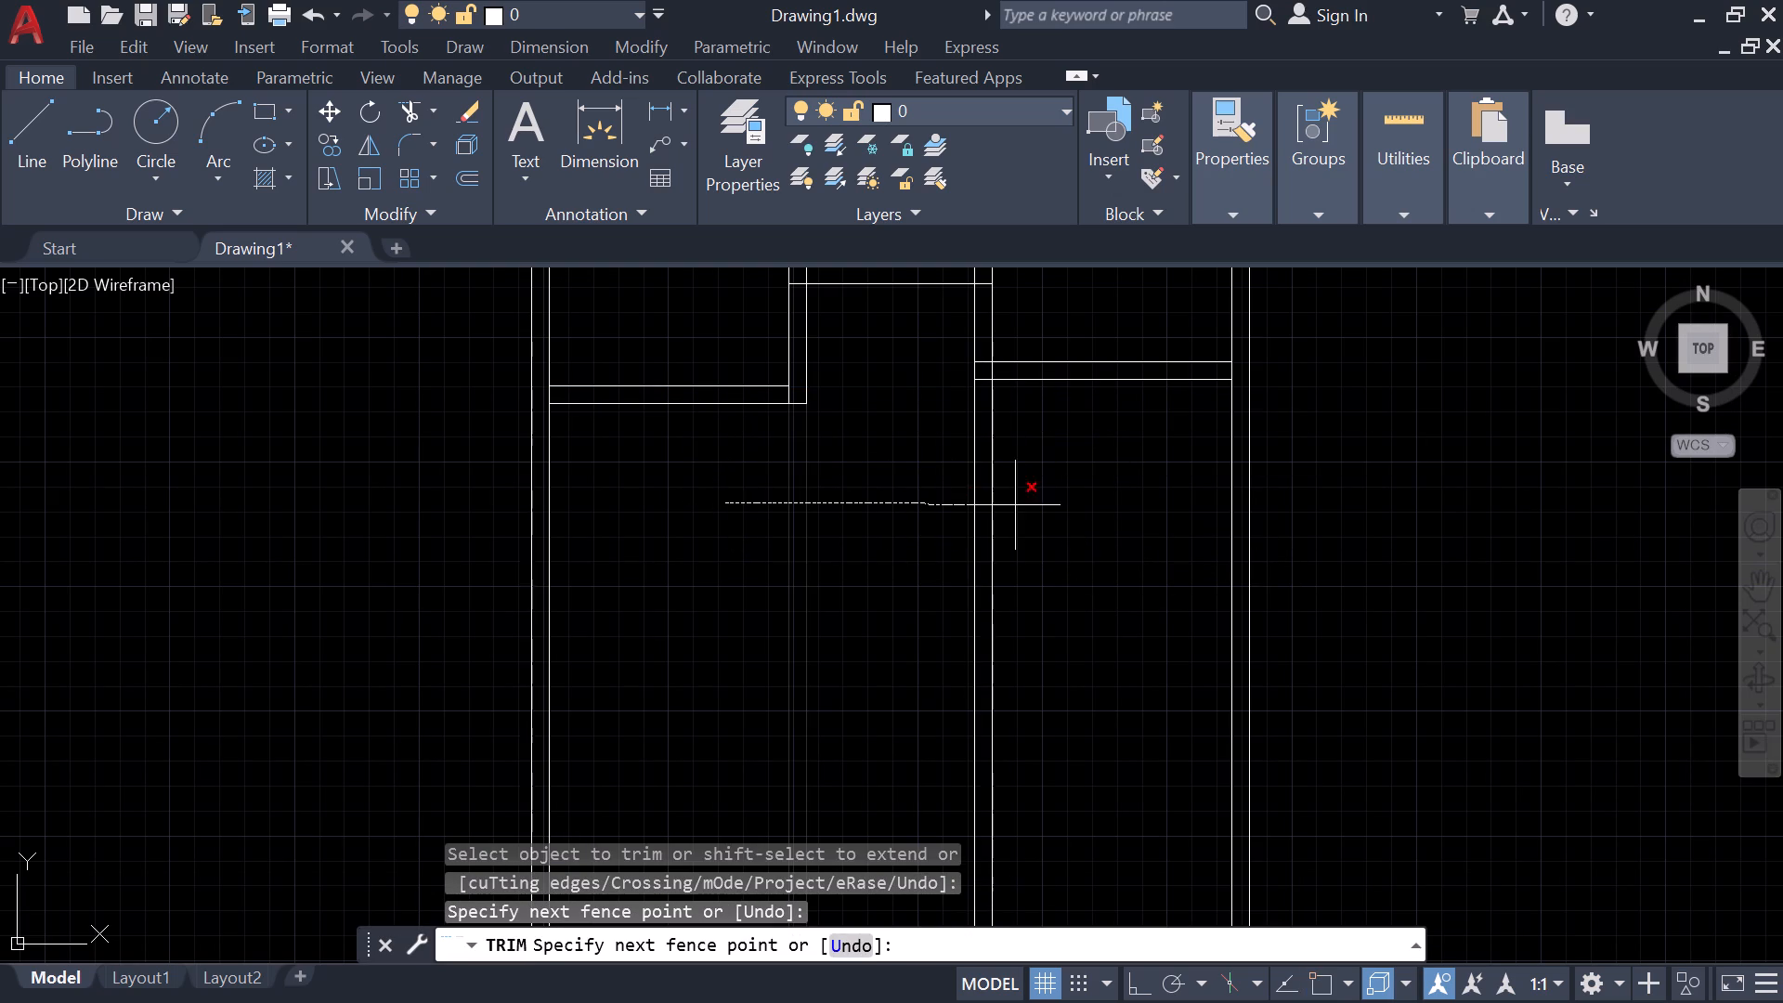
{"action": "left_click_drag", "start_coordinate": [1017, 505], "coordinate": [1045, 505]}
{"action": "key", "text": "Escape"}
Use quick measurement to check the dimensions of the upper-left room and the plan's interior.
{"action": "scroll", "coordinate": [1019, 494], "scroll_direction": "down", "scroll_amount": 4}
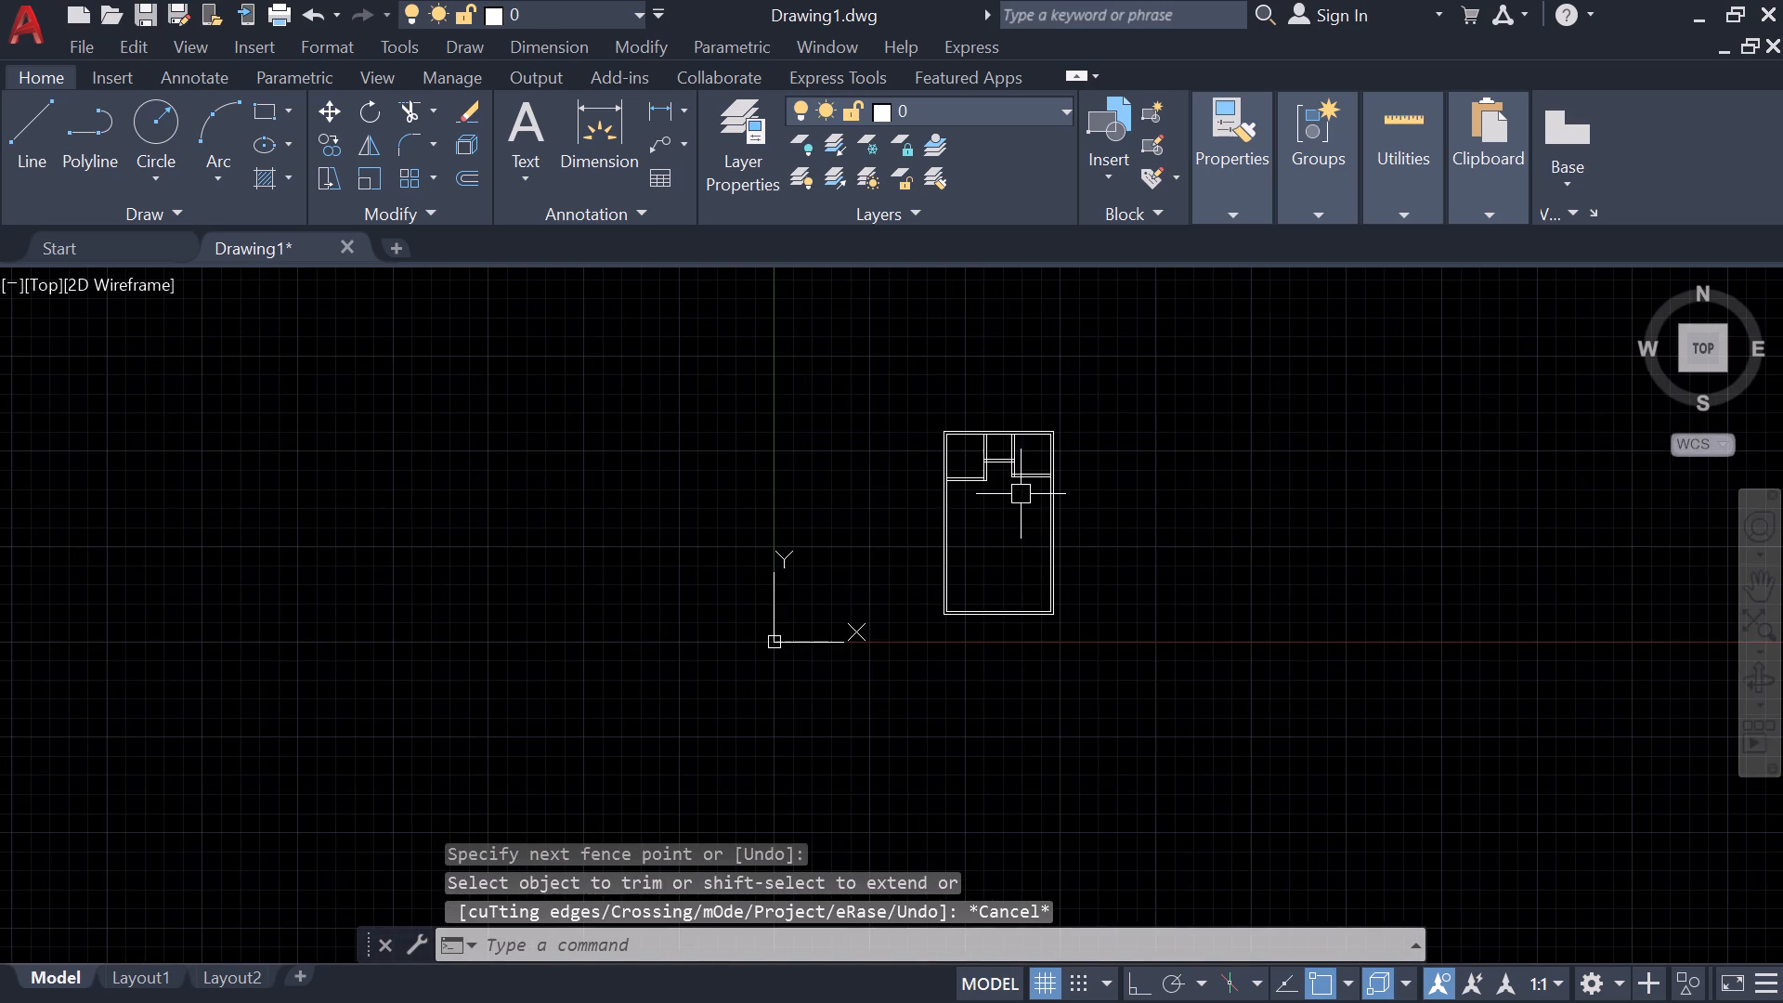
{"action": "scroll", "coordinate": [1021, 494], "scroll_direction": "up", "scroll_amount": 2}
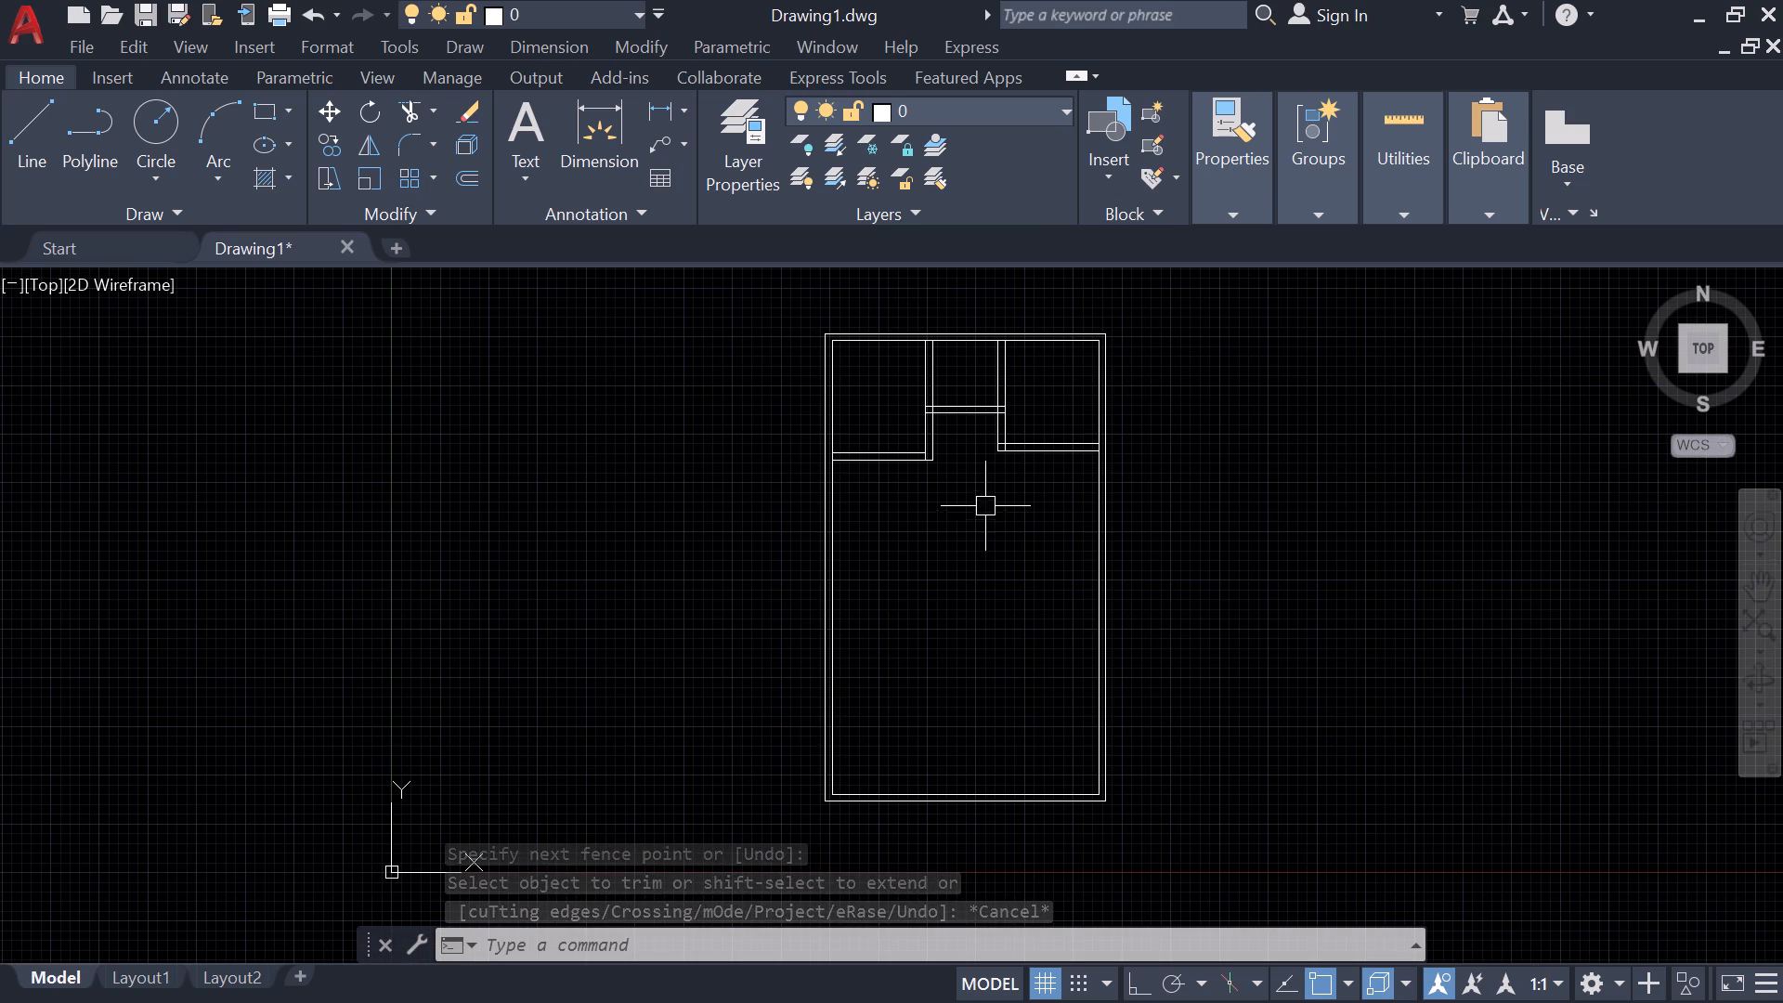
{"action": "middle_click_drag", "start_coordinate": [985, 512], "coordinate": [985, 566]}
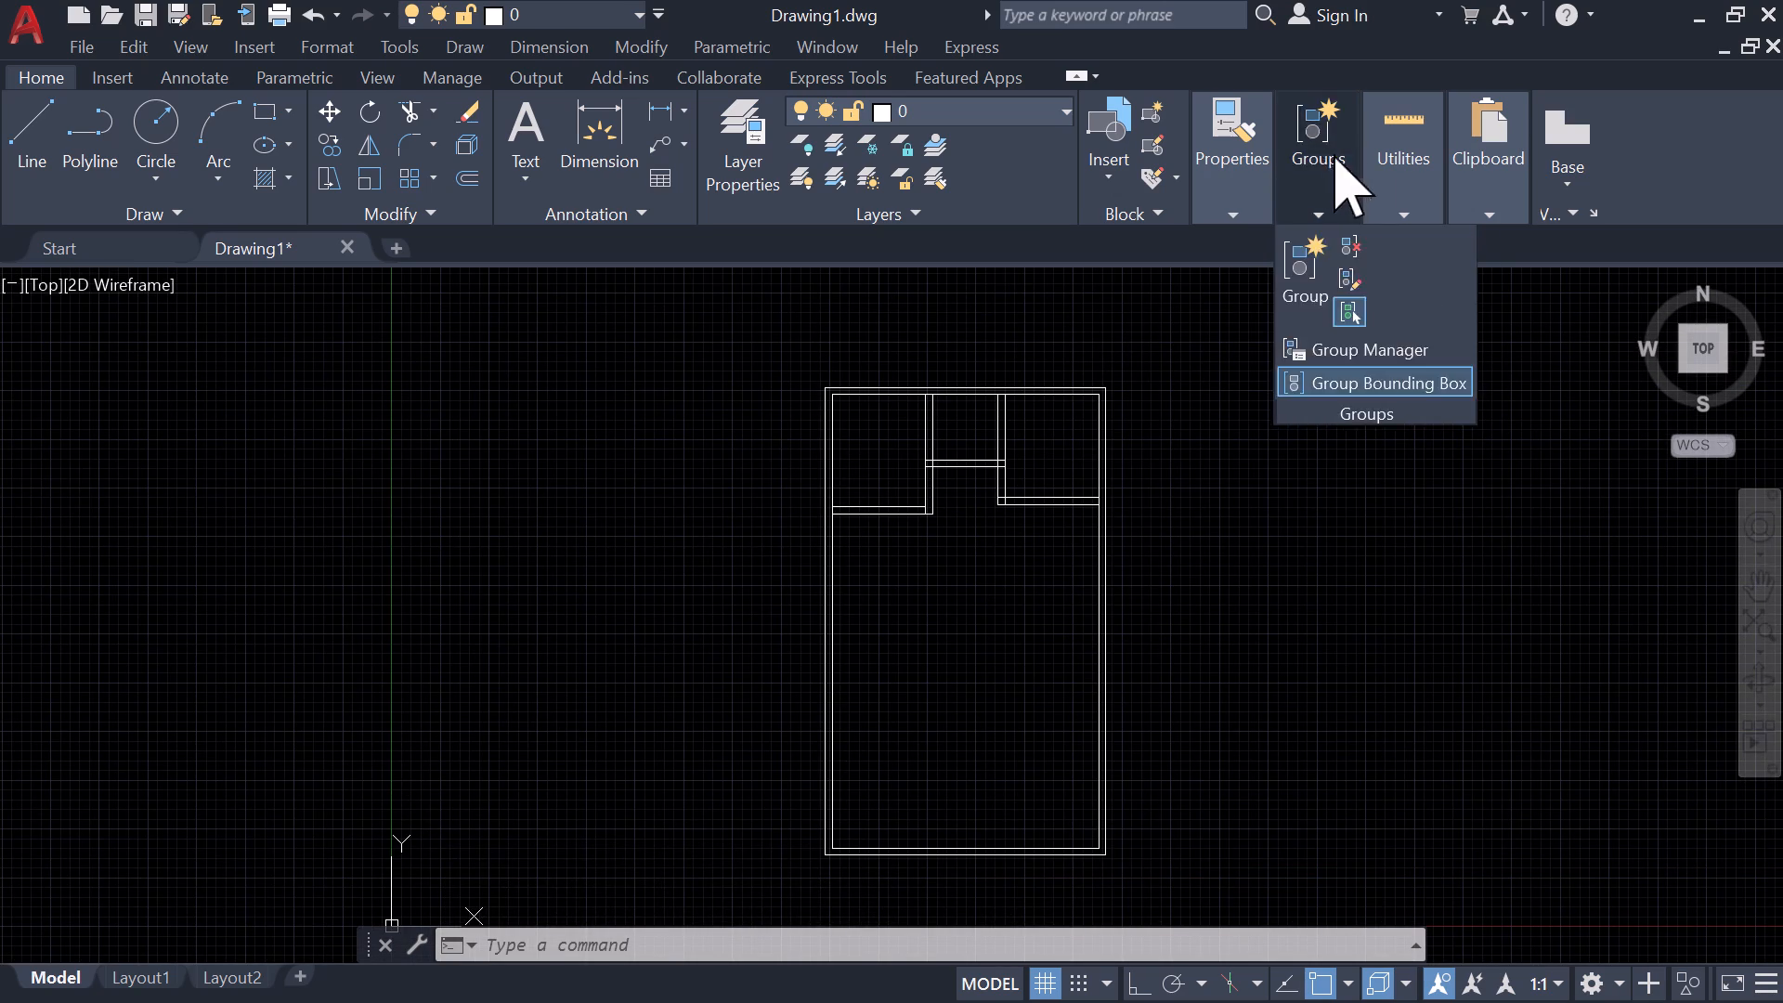
{"action": "left_click", "coordinate": [1411, 241]}
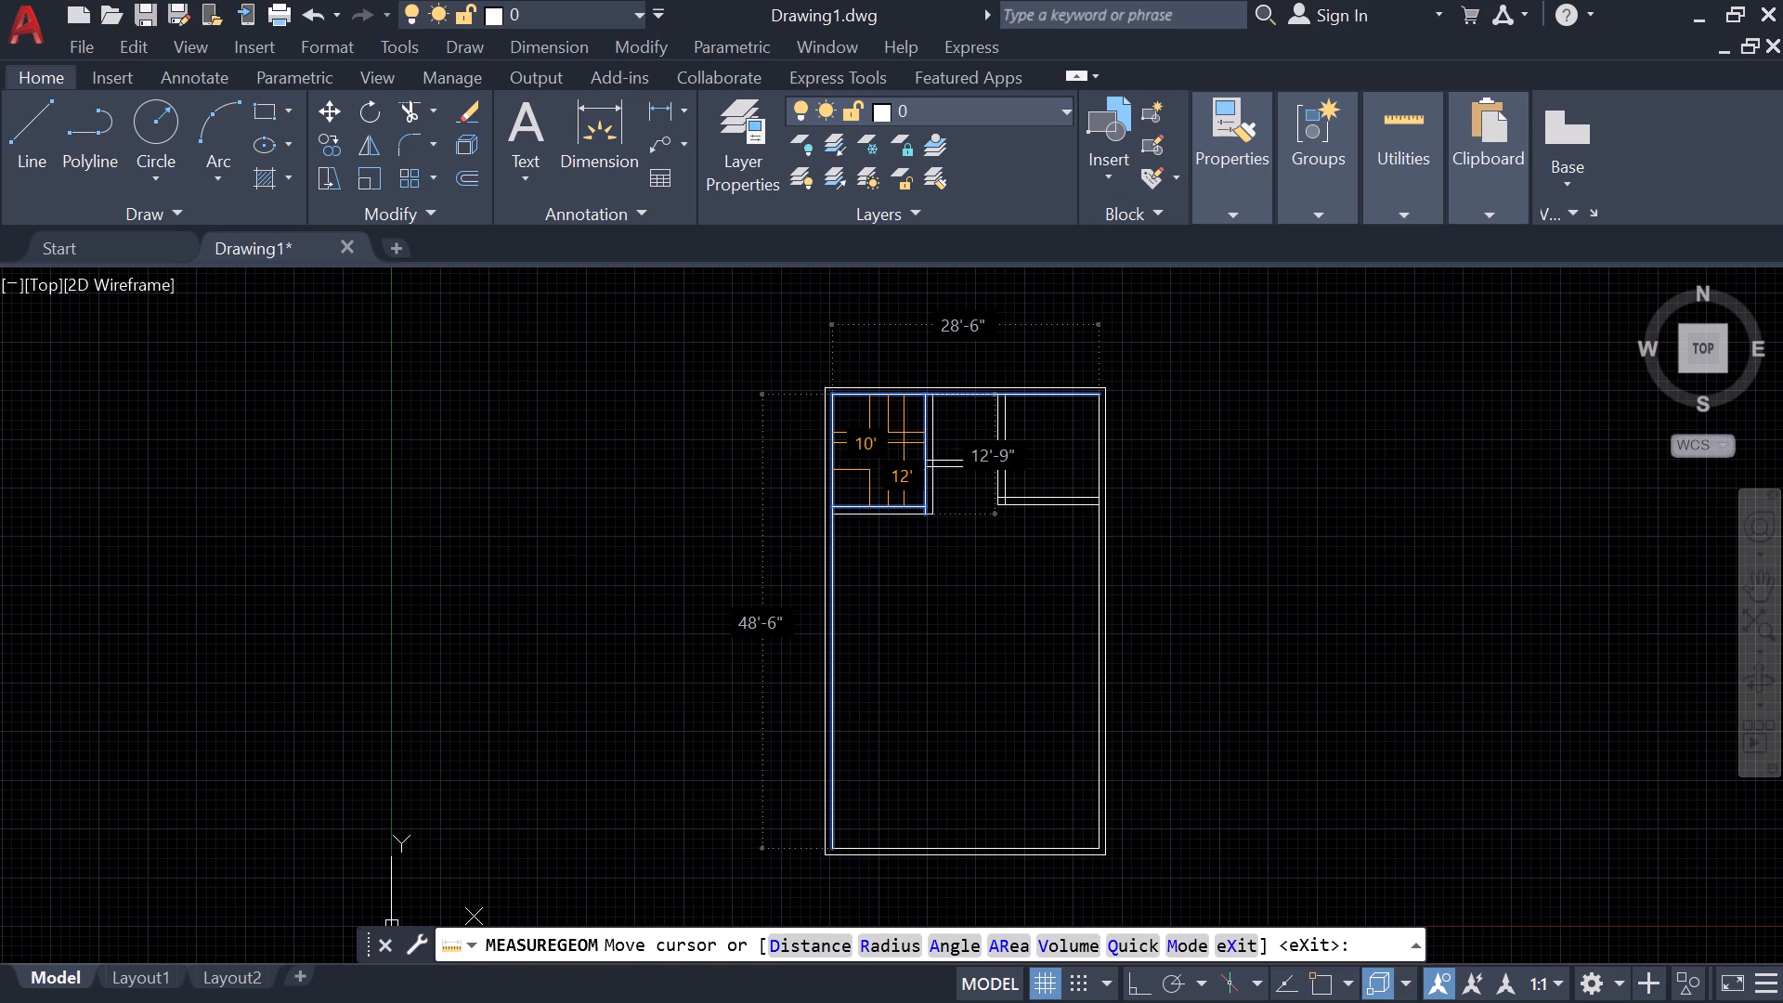
{"action": "key", "text": "Escape"}
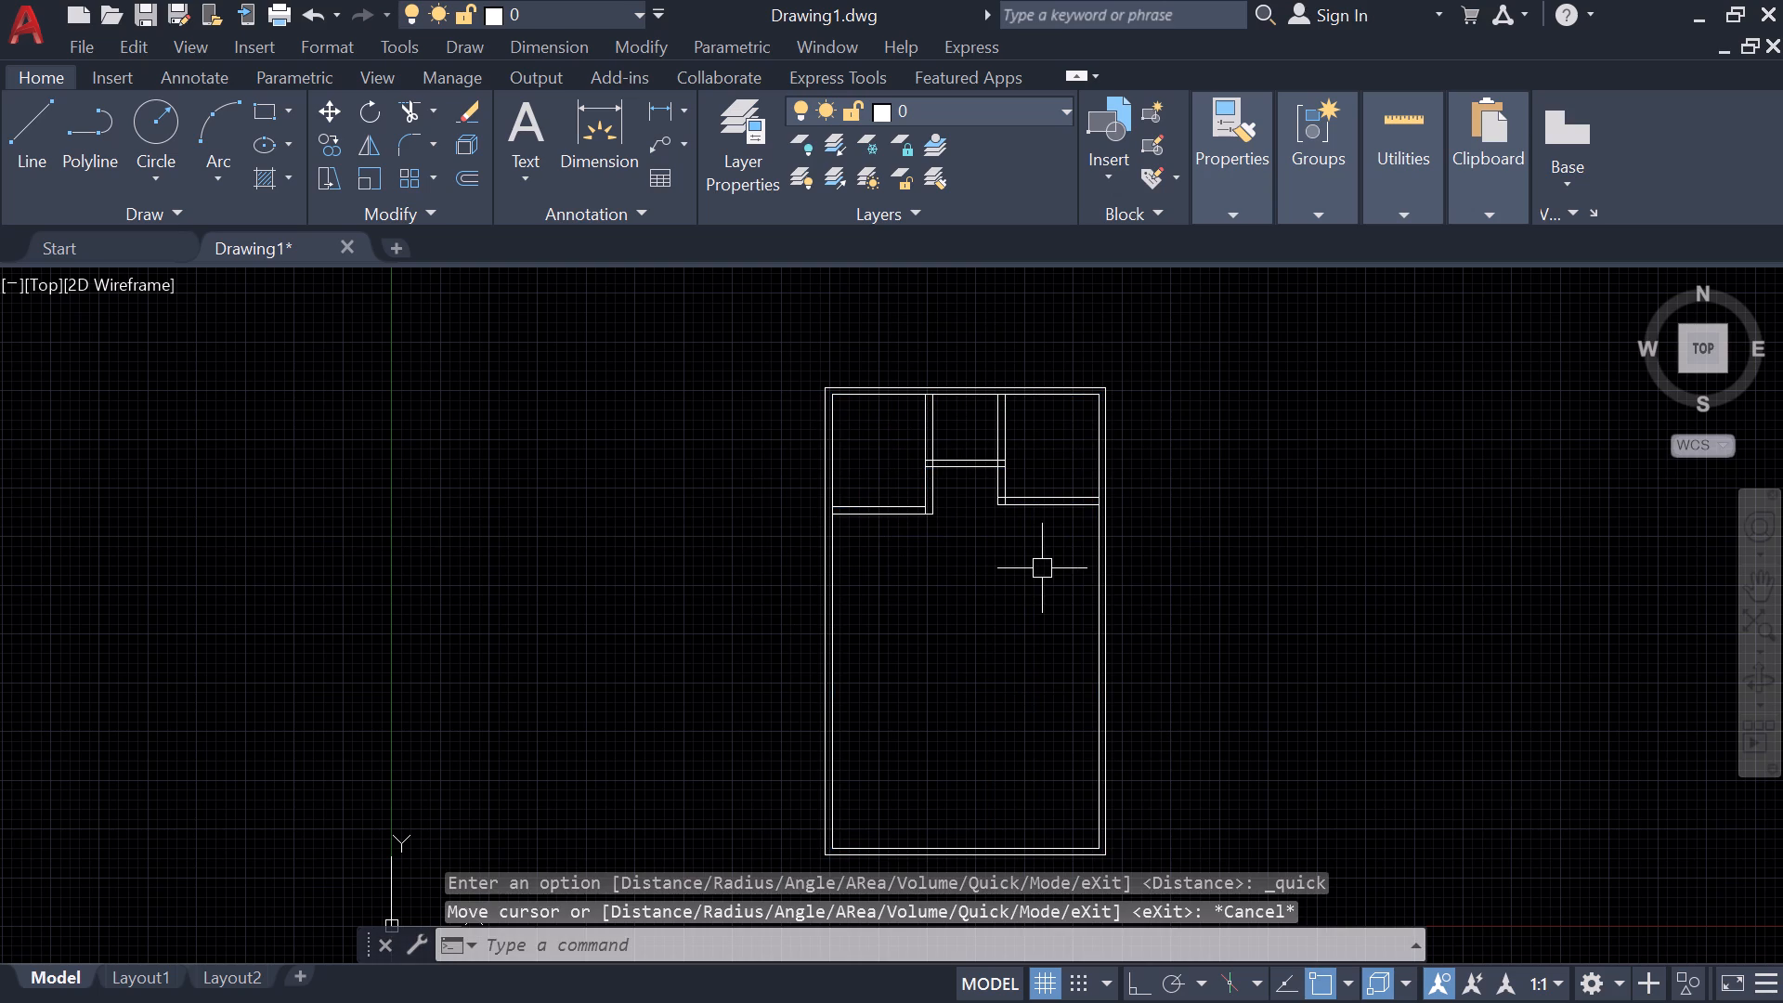
Offset the lower line of the right bay's partition 5' downward, and offset that copy another 9" downward to form a wall.
{"action": "scroll", "coordinate": [1048, 567], "scroll_direction": "up", "scroll_amount": 2}
{"action": "middle_click_drag", "start_coordinate": [1048, 567], "coordinate": [1037, 569]}
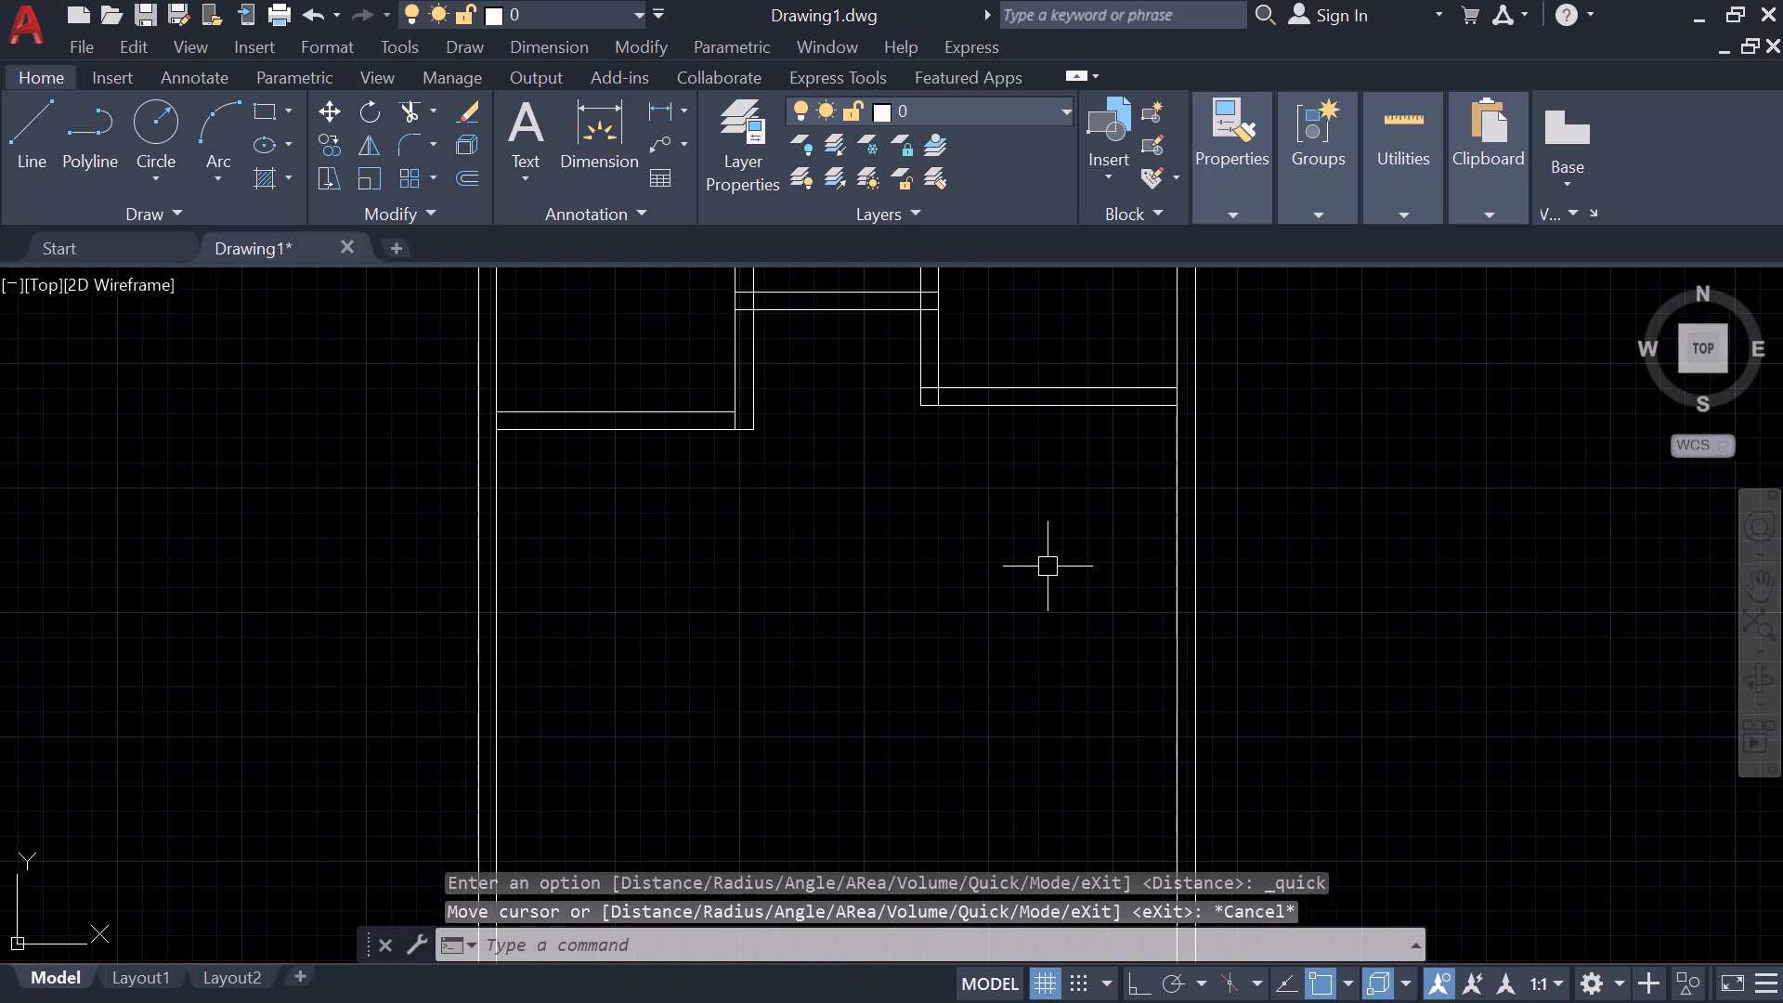
{"action": "middle_click_drag", "start_coordinate": [1037, 569], "coordinate": [886, 572]}
{"action": "key", "text": "o"}
{"action": "key", "text": "Return"}
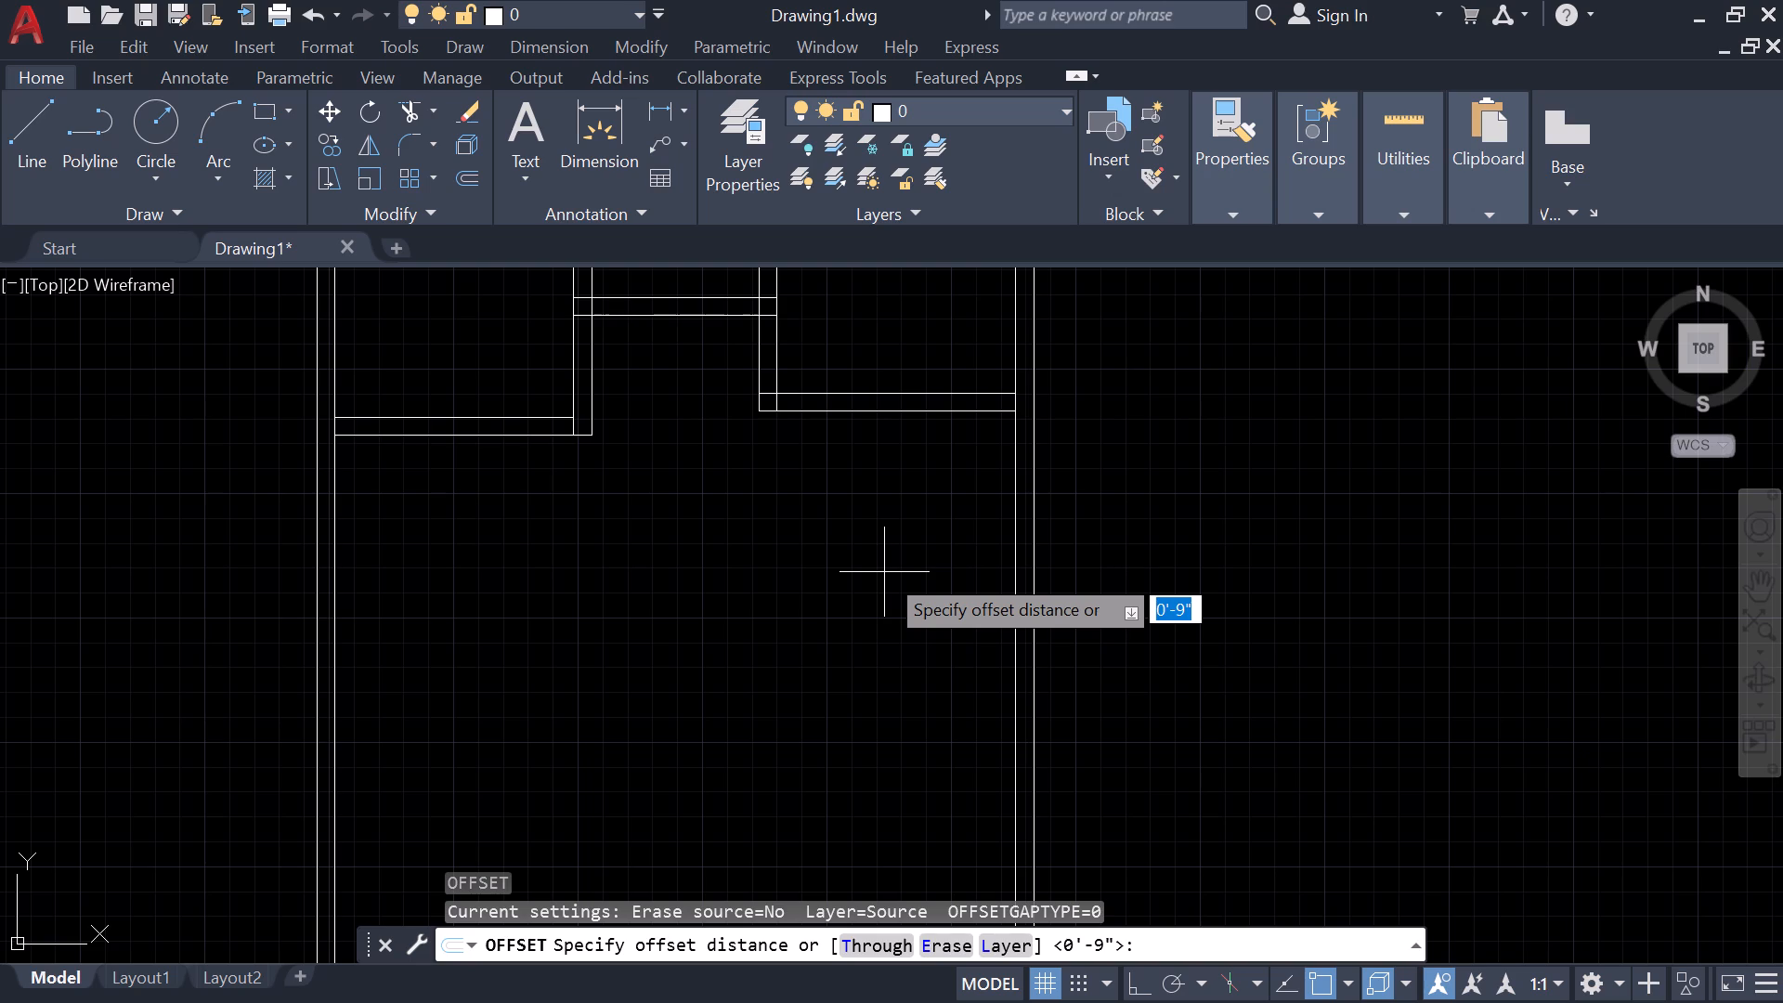
{"action": "key", "text": "space"}
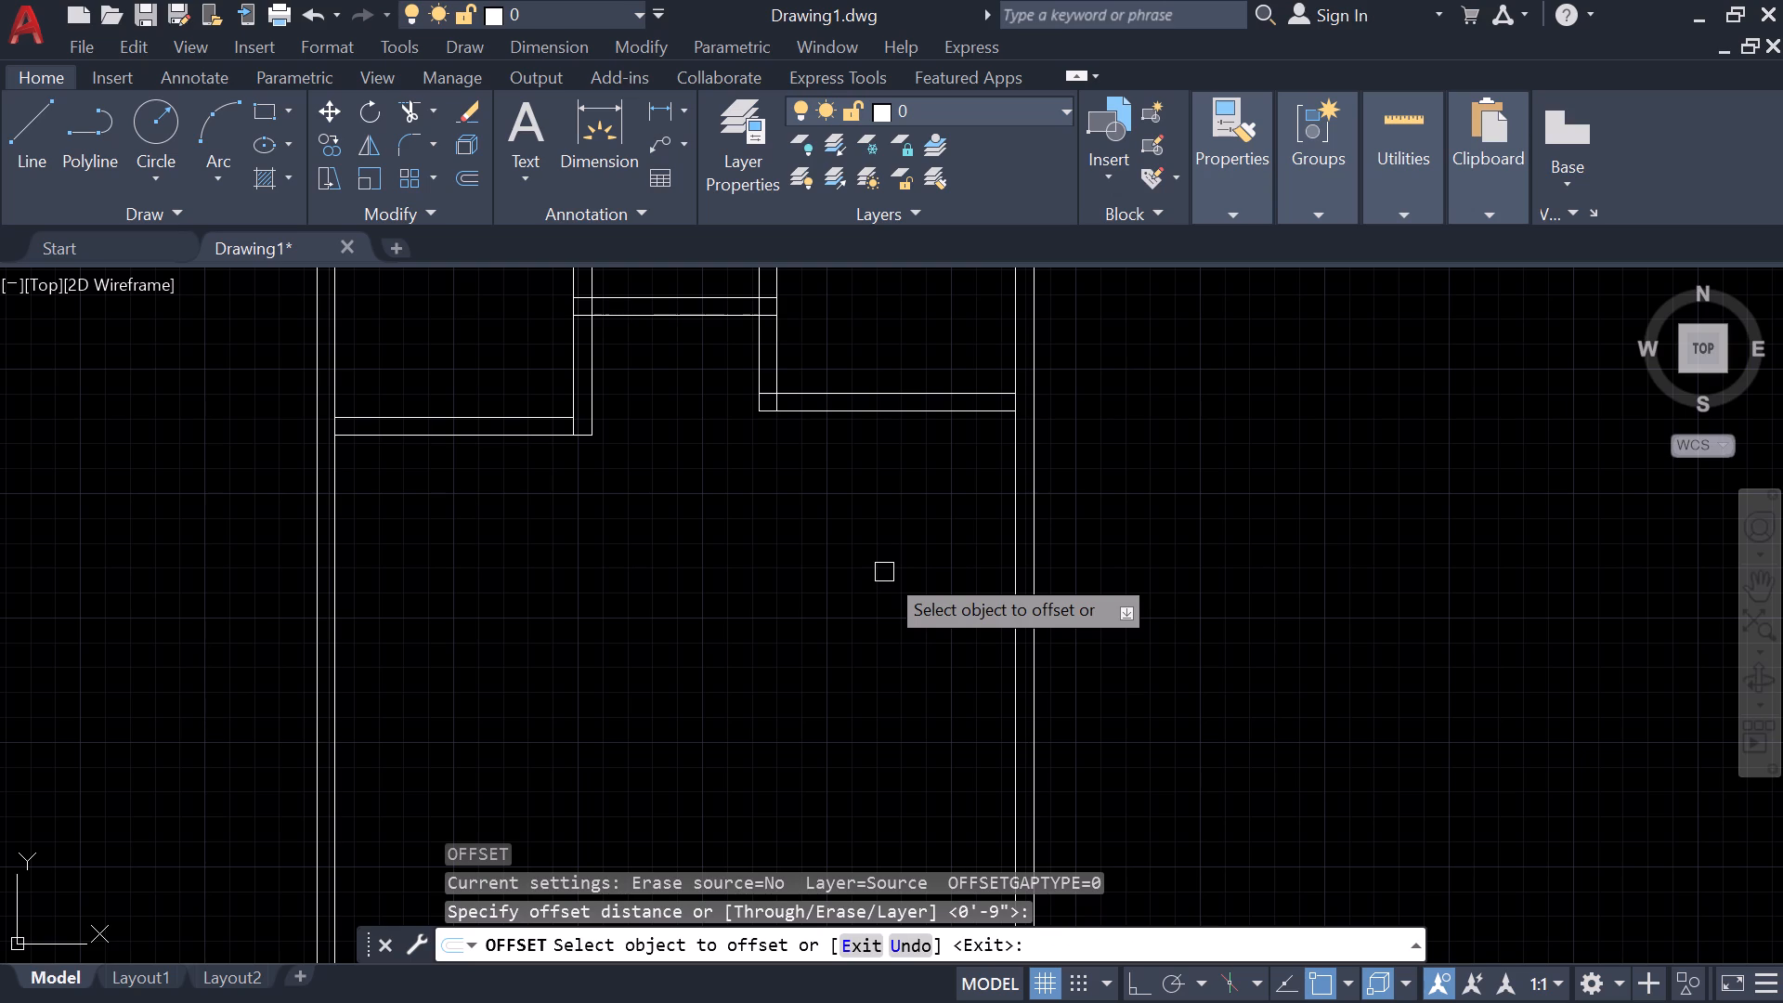
{"action": "type", "text": "5'"}
{"action": "key", "text": "Return"}
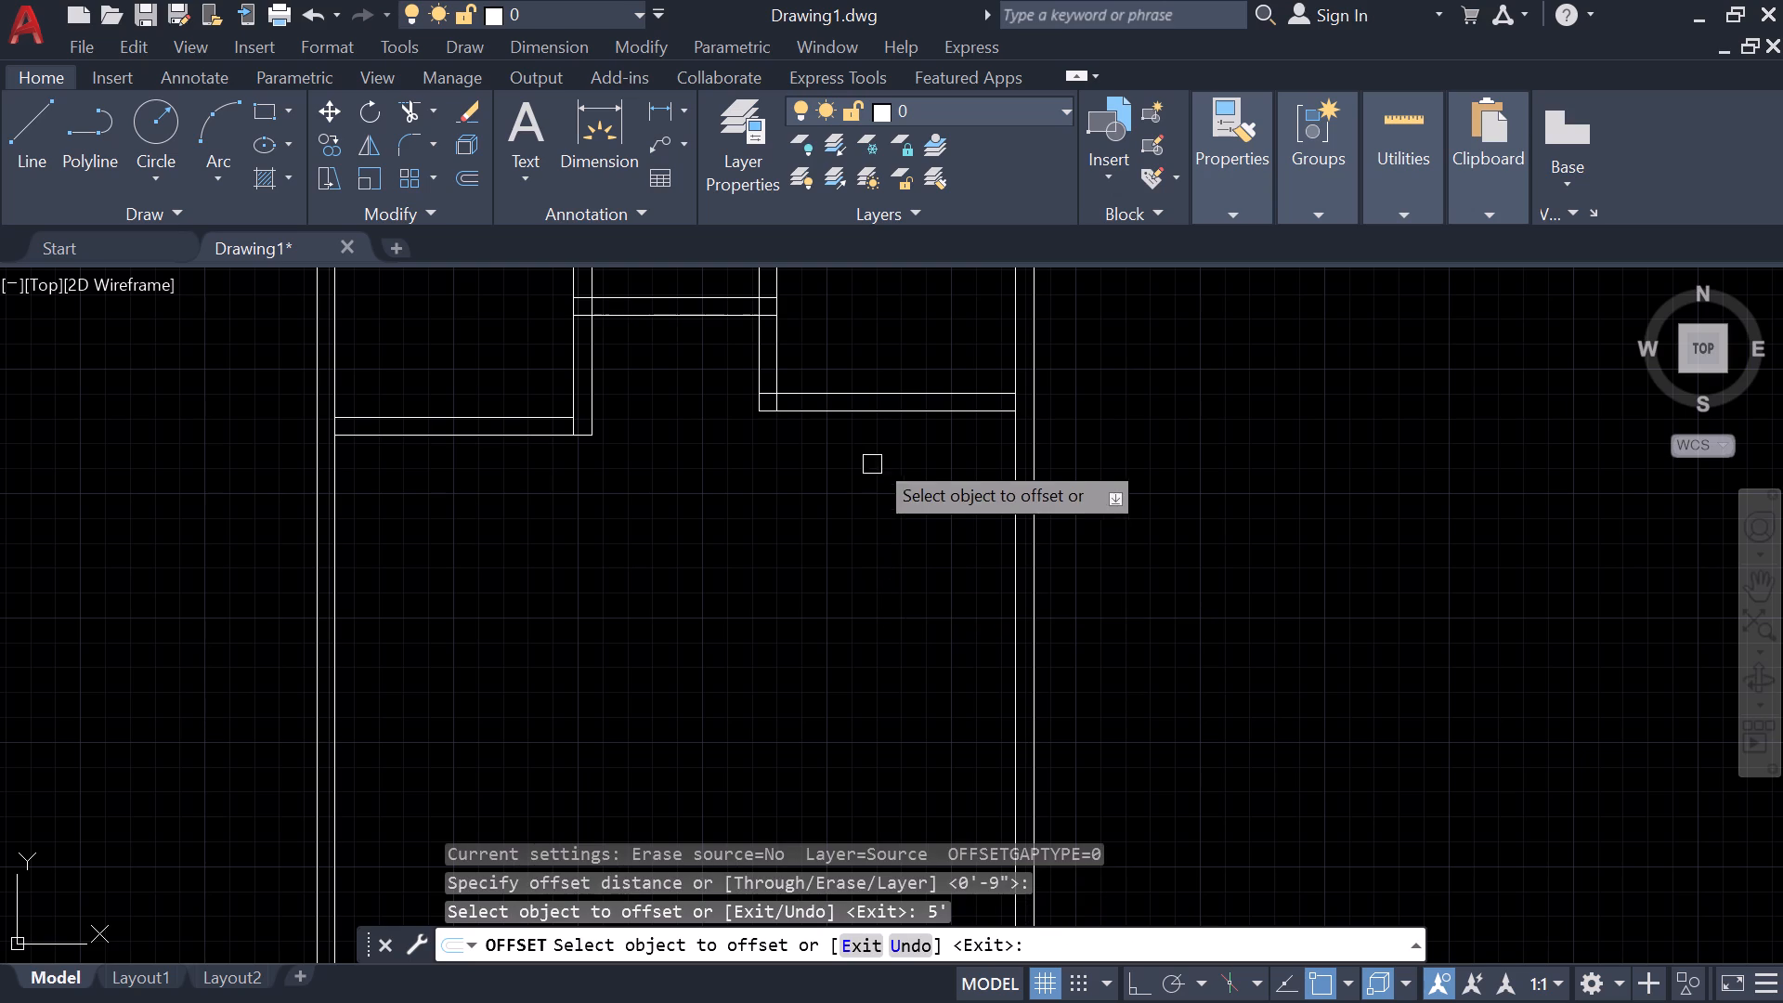
{"action": "left_click", "coordinate": [894, 413]}
{"action": "type", "text": "5'"}
{"action": "key", "text": "Return"}
{"action": "left_click", "coordinate": [866, 539]}
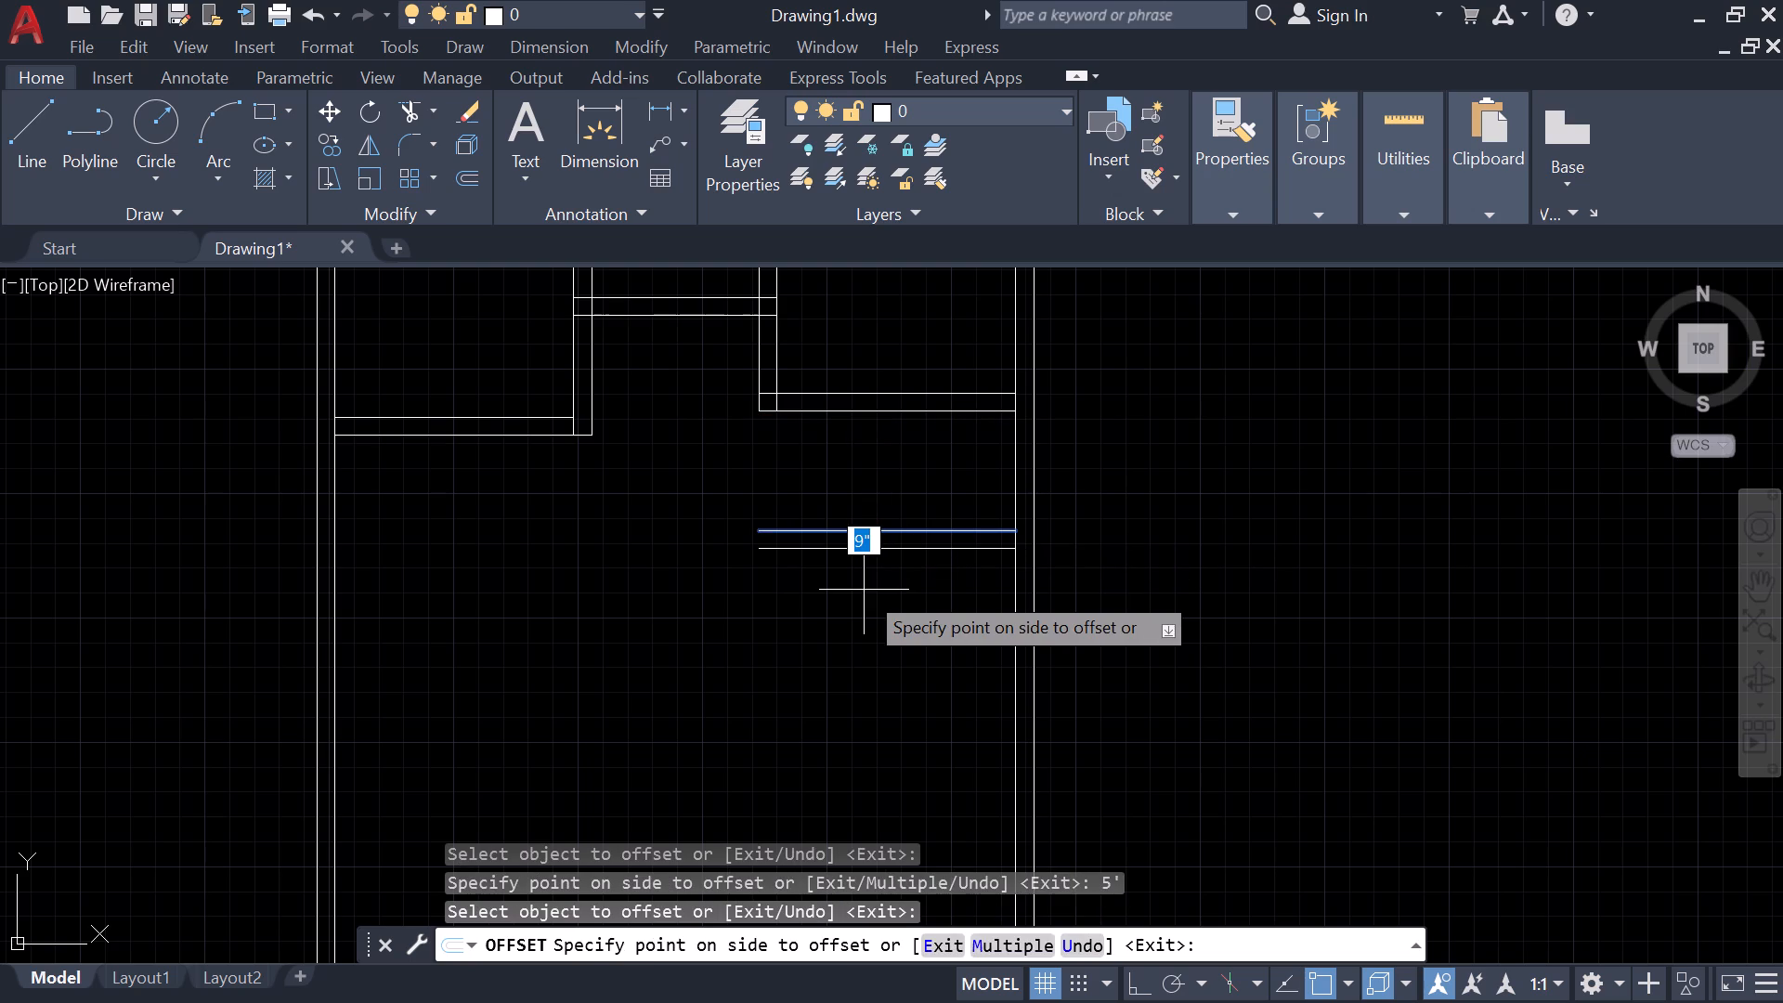
{"action": "left_click", "coordinate": [864, 590]}
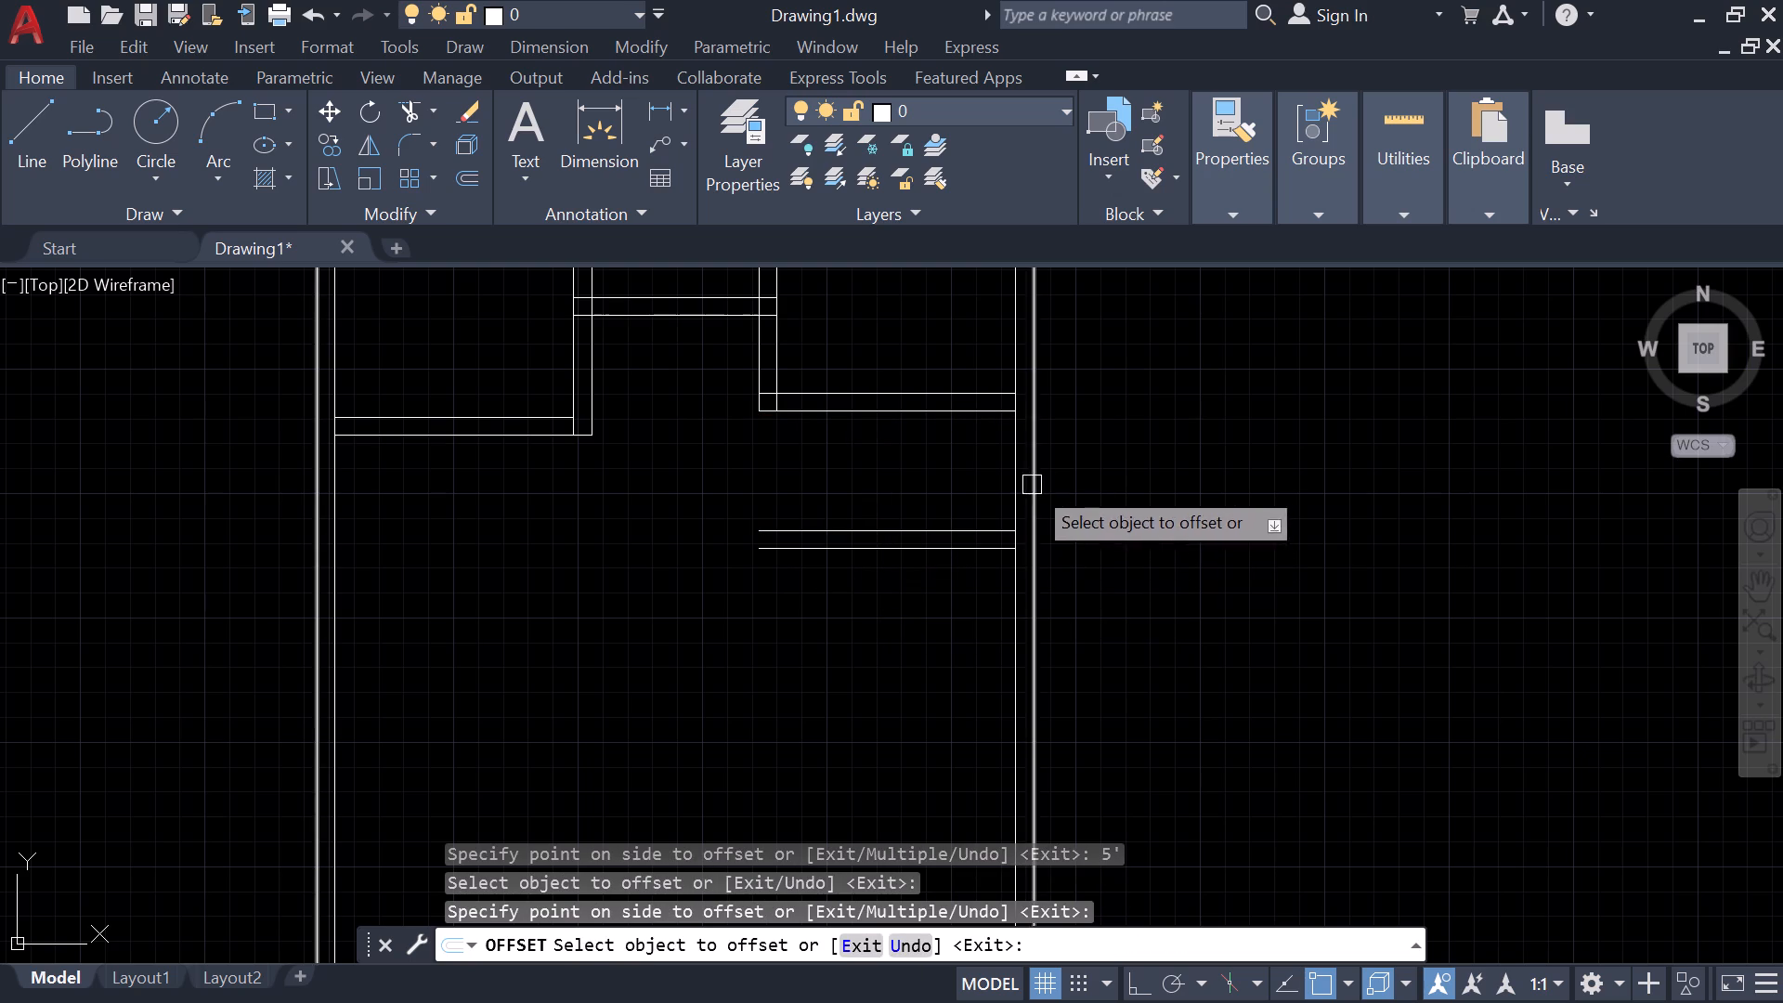
Offset the right outer wall's inner line 8' to the left, and offset that copy 9" further left to form a wall.
{"action": "left_click", "coordinate": [1017, 488]}
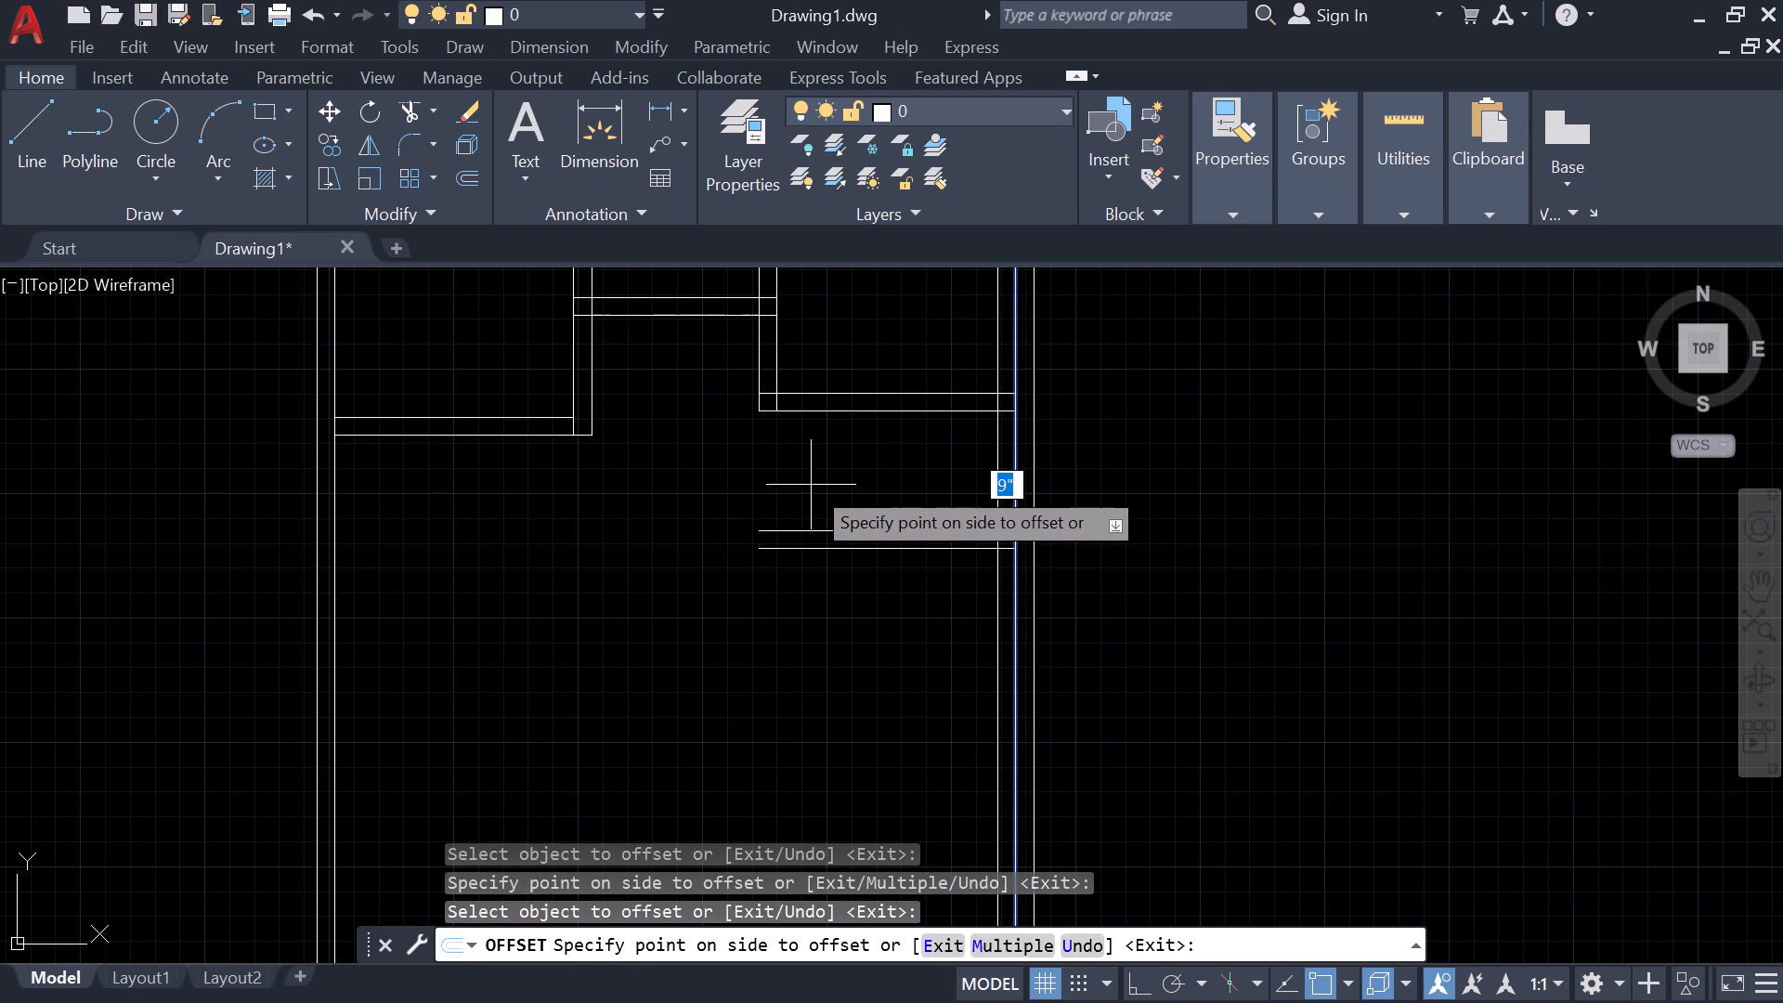
{"action": "type", "text": "8'"}
{"action": "key", "text": "Return"}
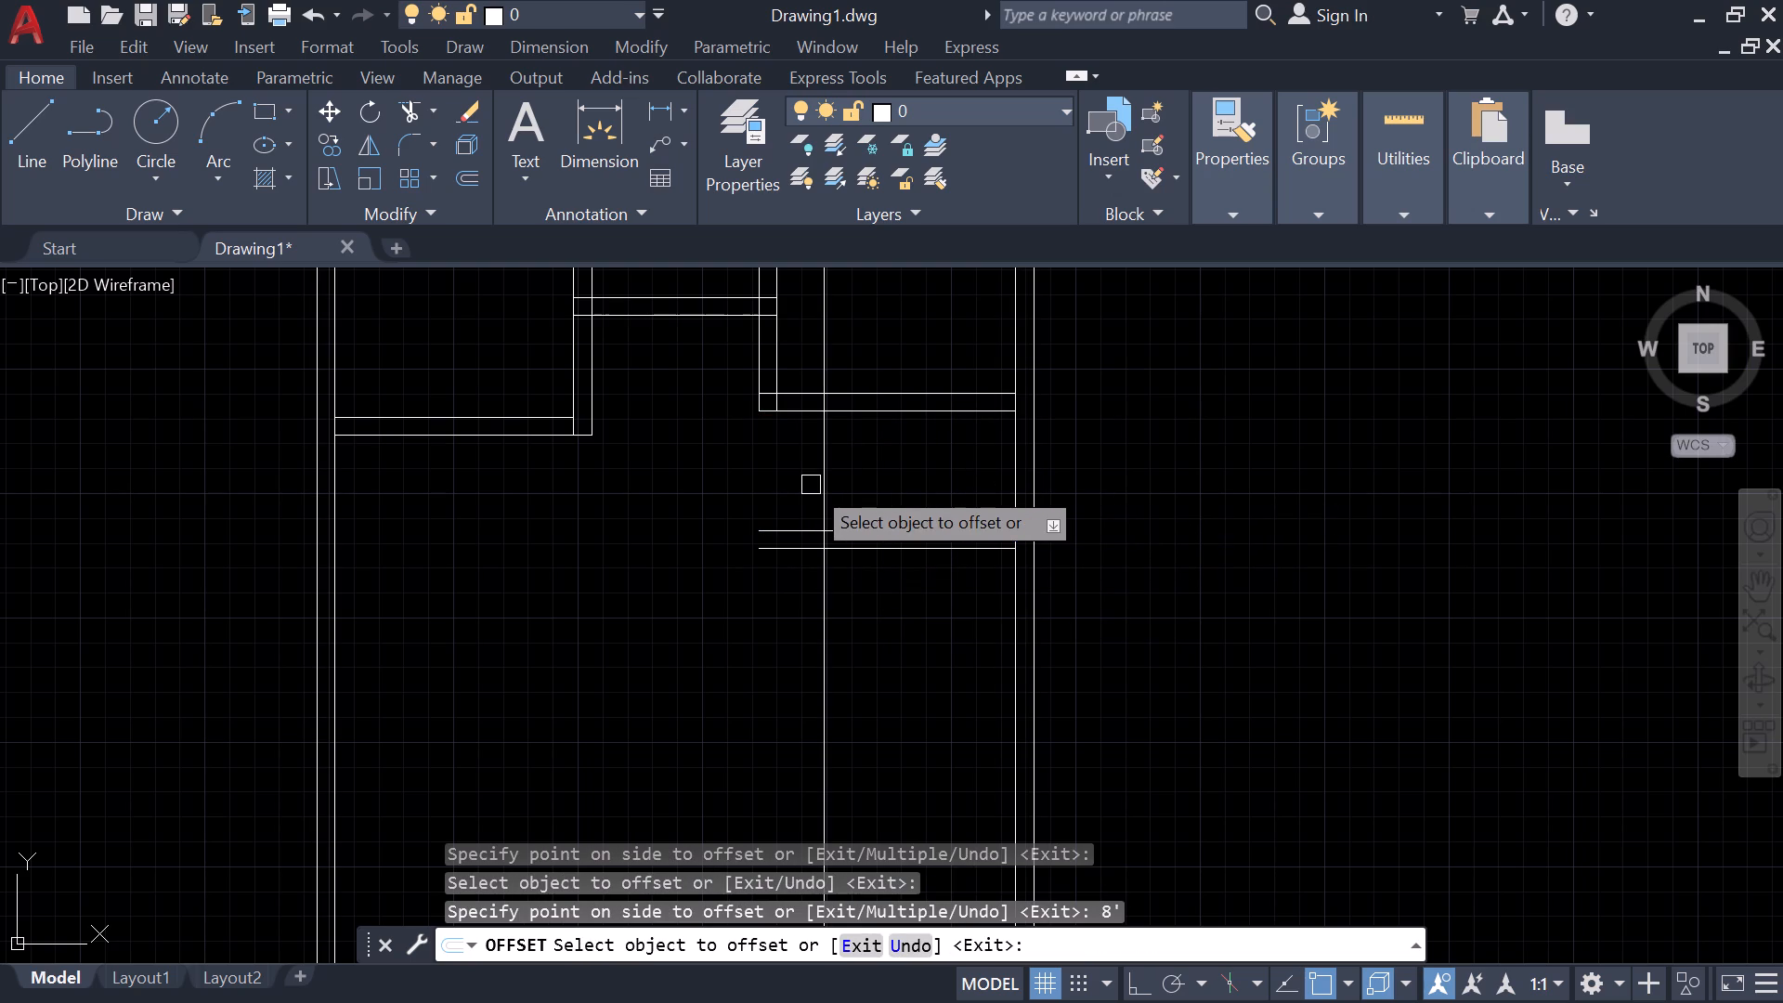
{"action": "left_click", "coordinate": [818, 497]}
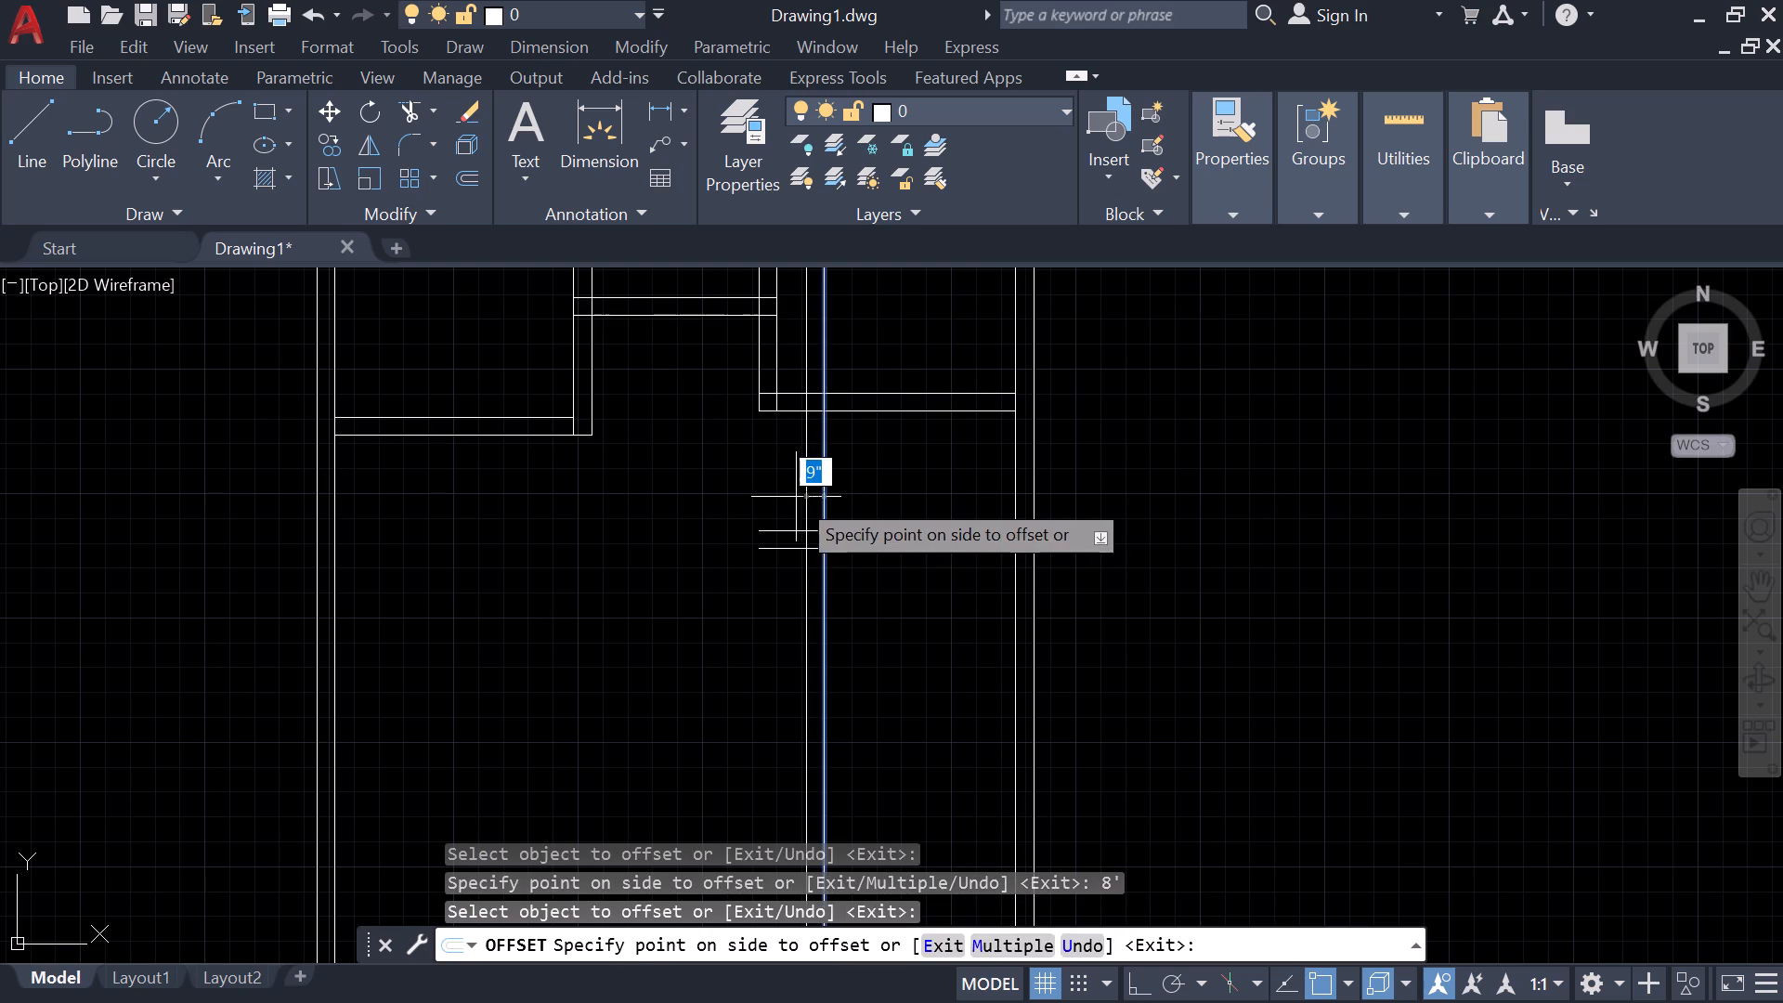
{"action": "left_click", "coordinate": [796, 497]}
{"action": "key", "text": "Escape"}
Trim the 8' wall's lines above the right bay's partition and below the new horizontal wall, plus that wall's stubs left of the corner.
{"action": "type", "text": "tr"}
{"action": "key", "text": "space"}
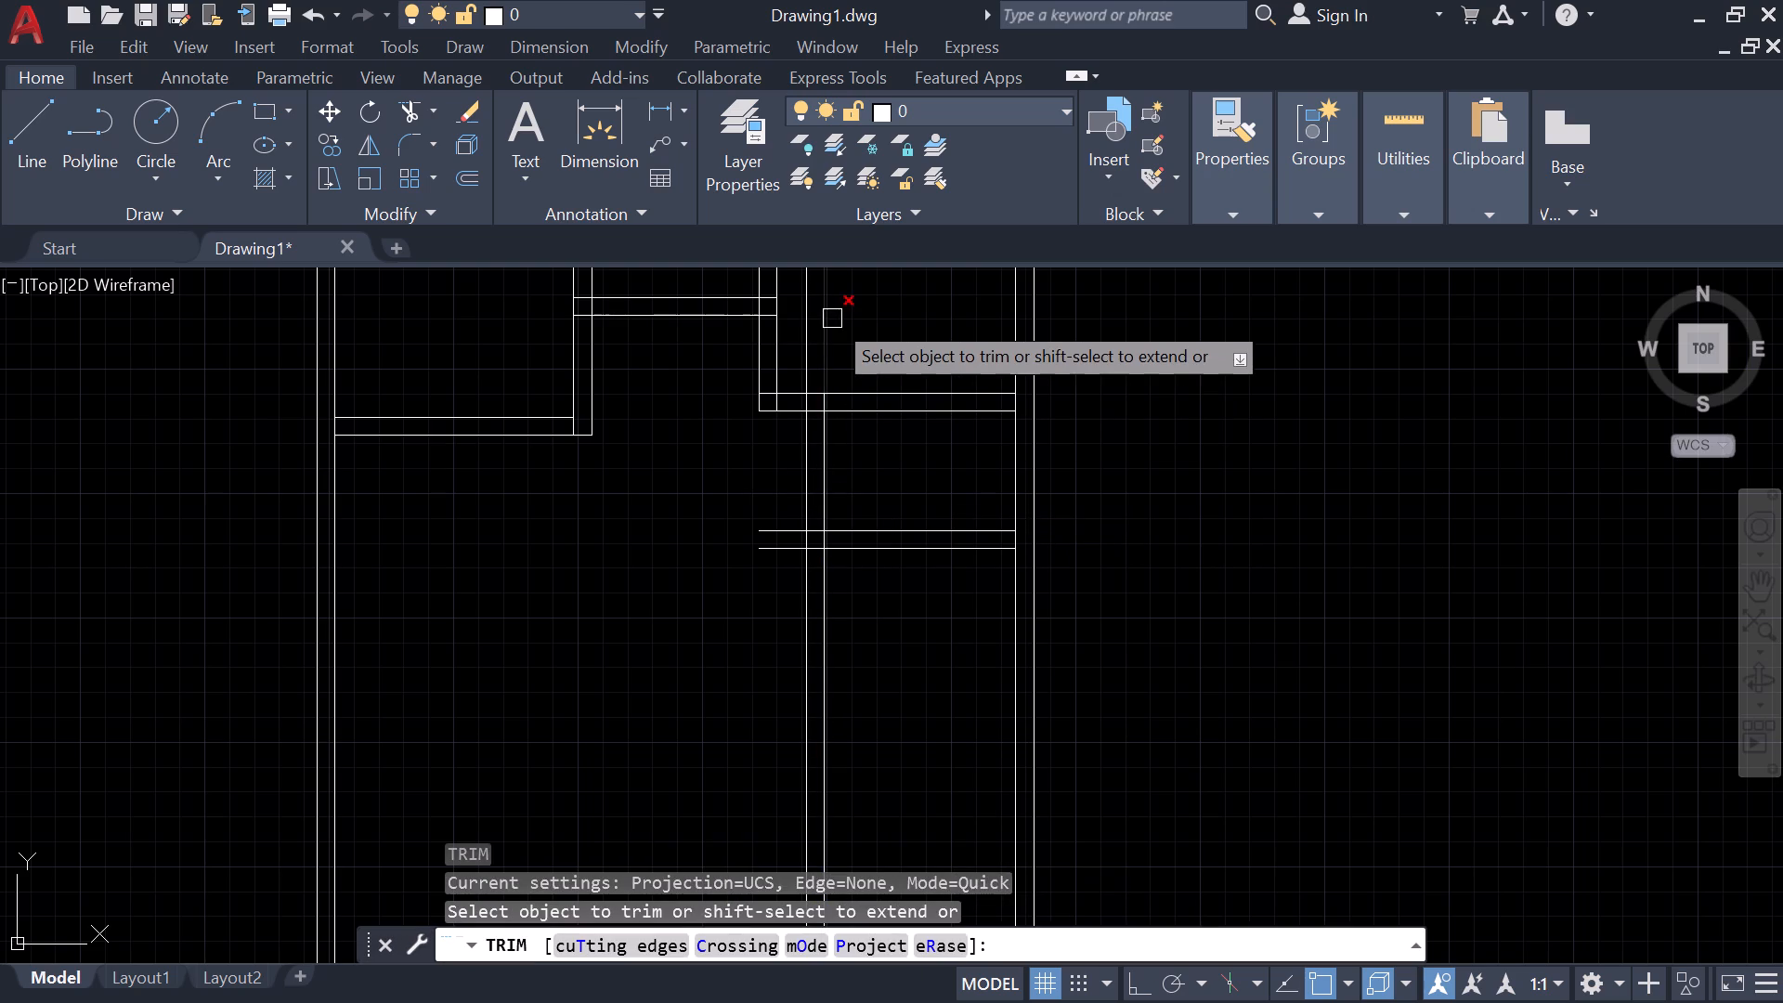
{"action": "left_click_drag", "start_coordinate": [832, 319], "coordinate": [800, 319]}
{"action": "left_click", "coordinate": [800, 319]}
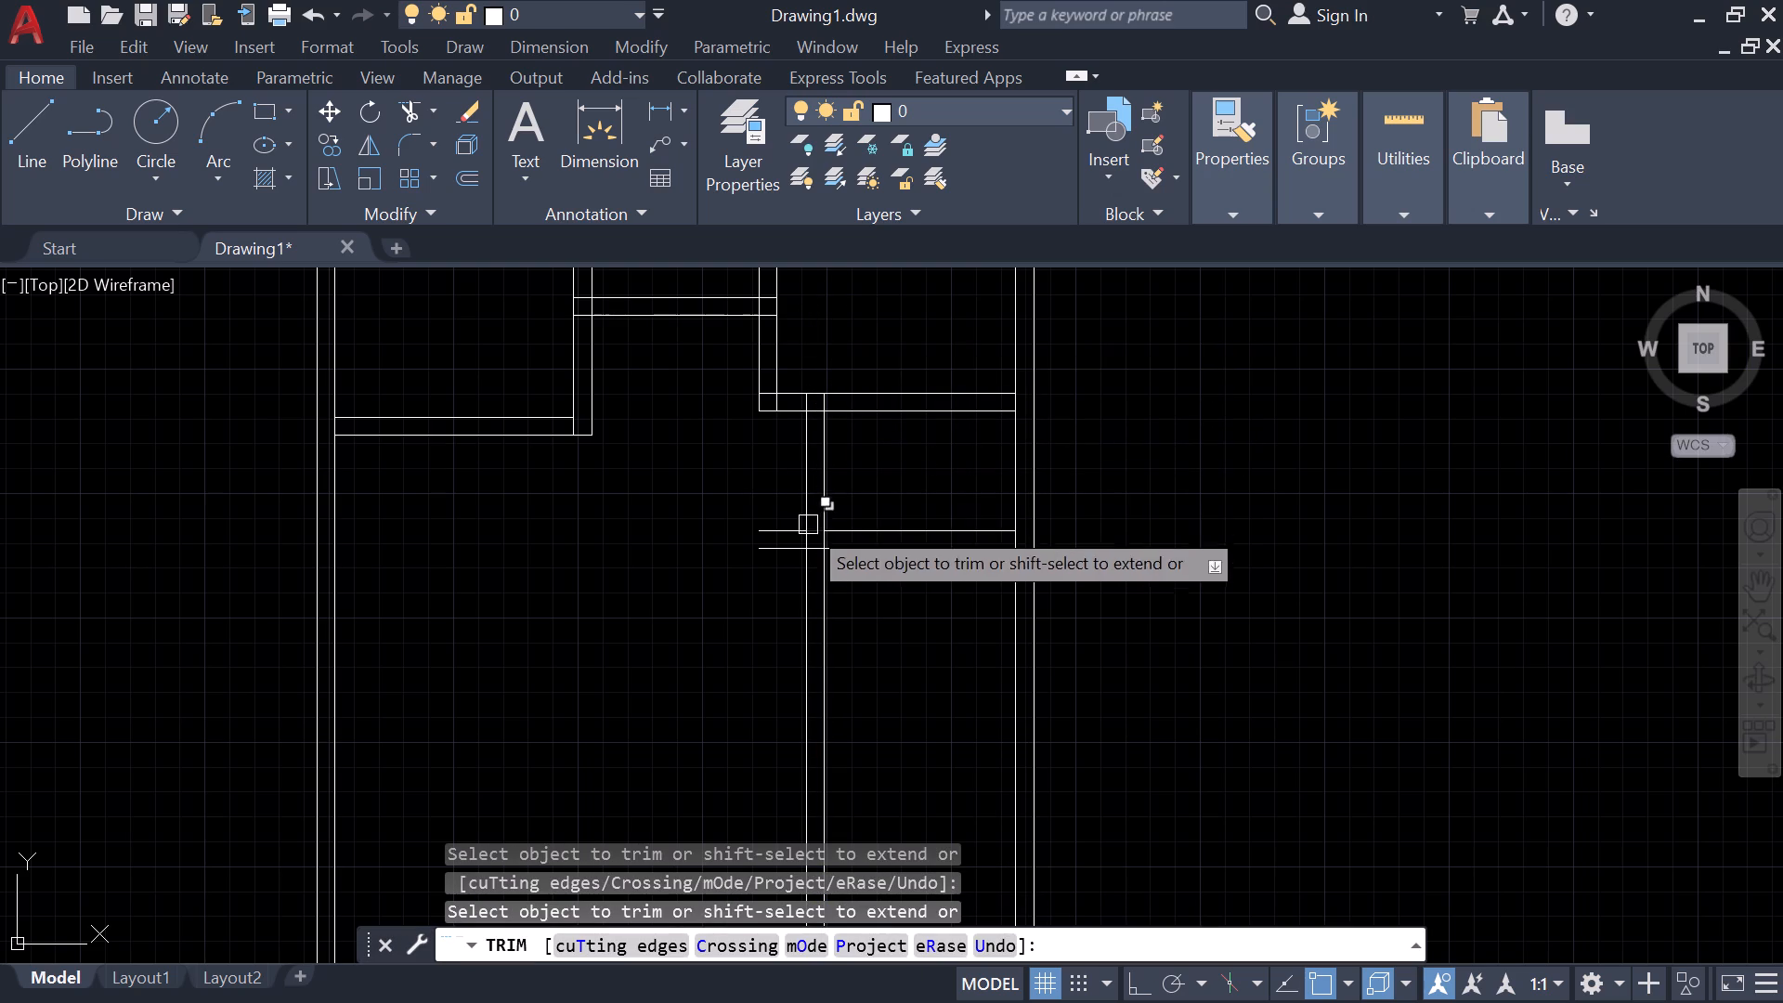
{"action": "left_click_drag", "start_coordinate": [749, 508], "coordinate": [888, 657]}
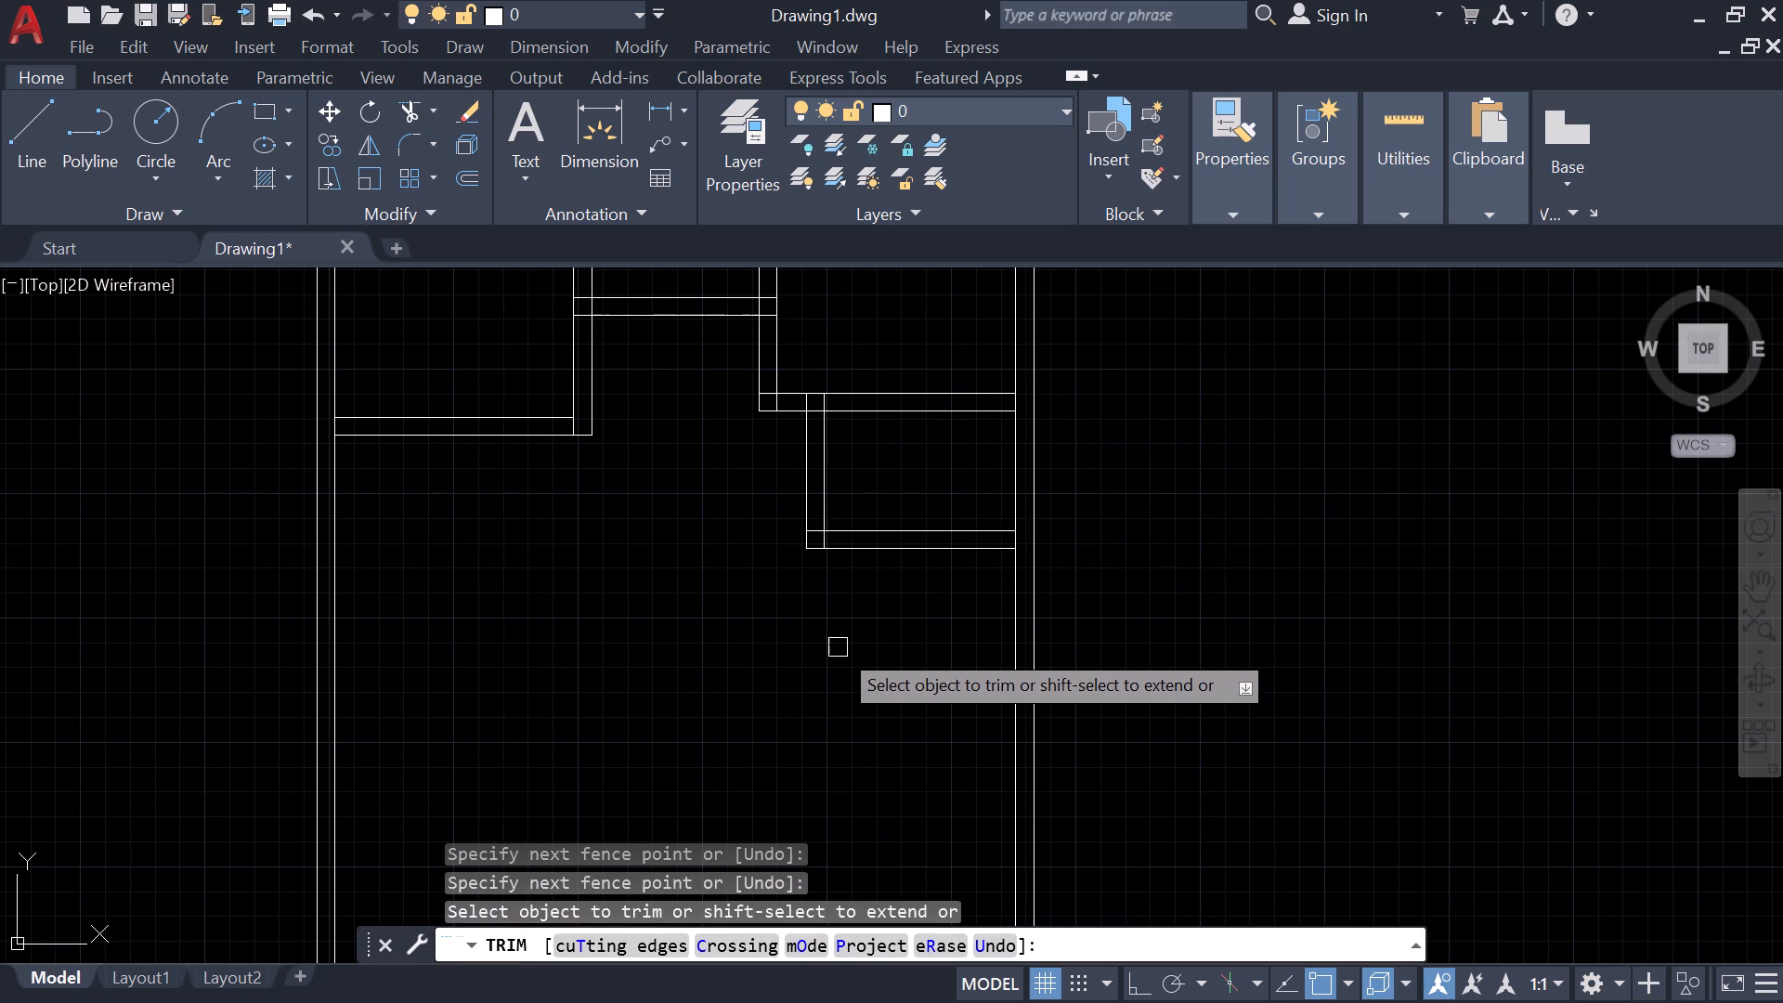
{"action": "key", "text": "Escape"}
Offset the right outer wall's inner line 12' to the left, and offset that copy 9" further left to form another vertical wall.
{"action": "key", "text": "o"}
{"action": "key", "text": "Return"}
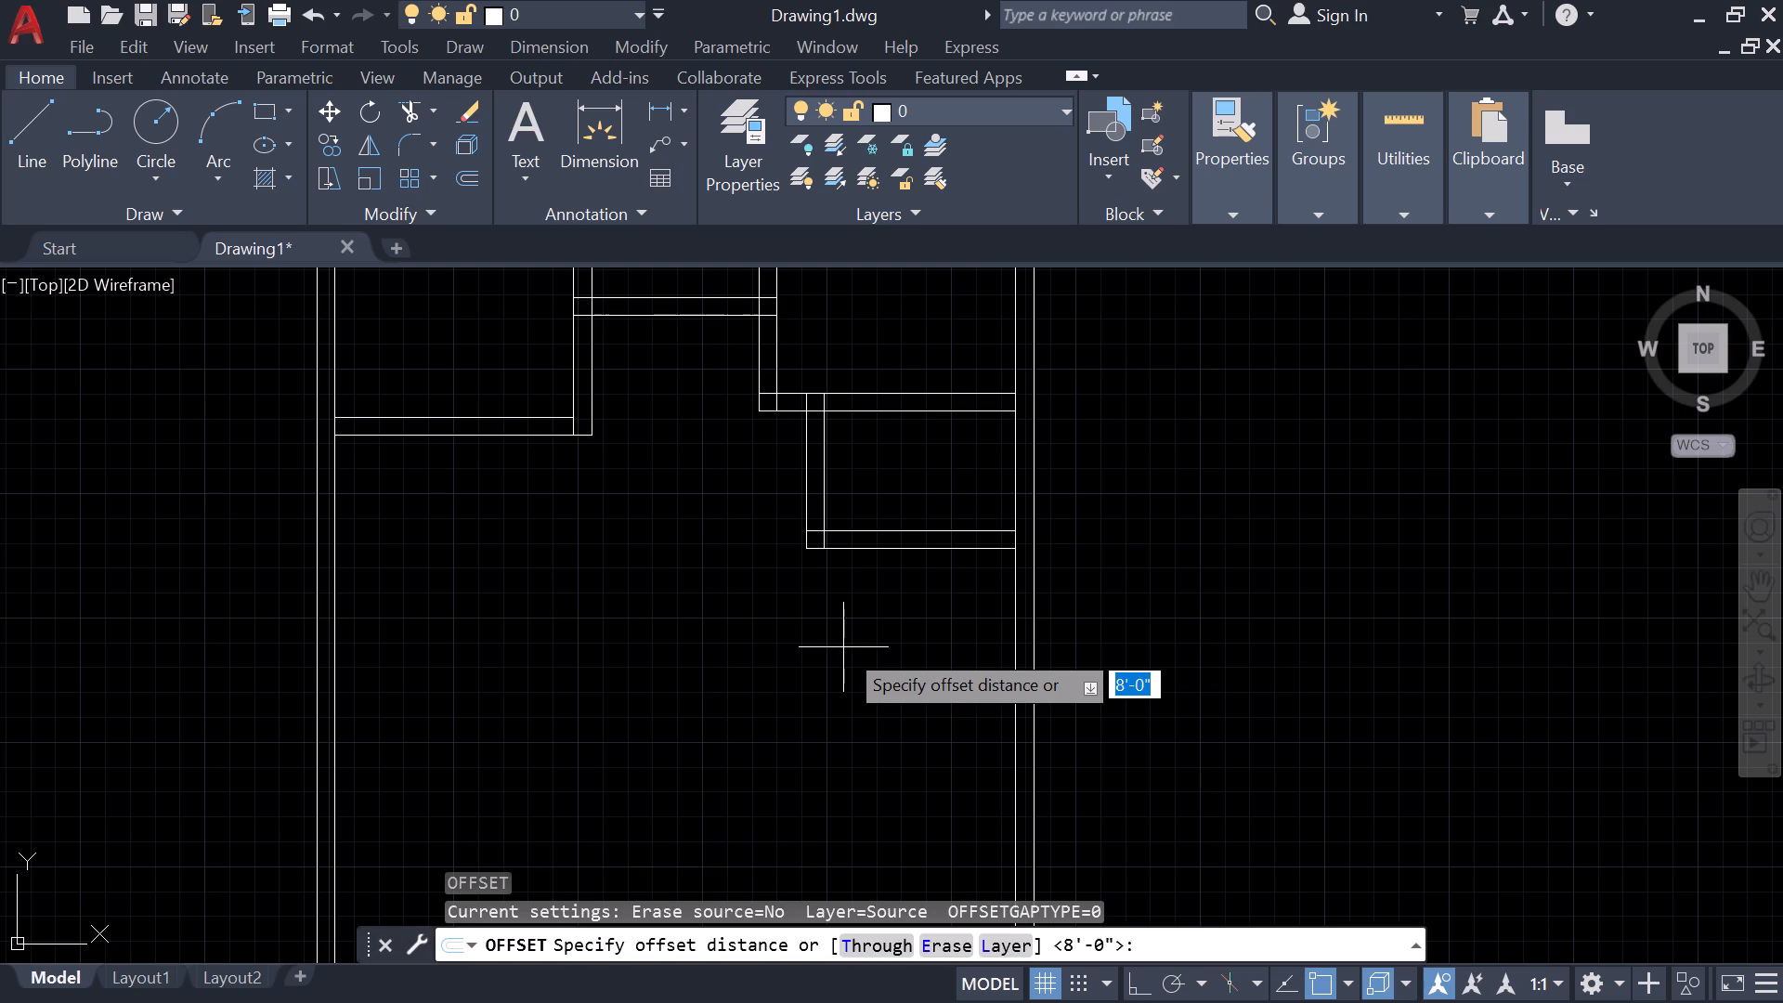
{"action": "key", "text": "space"}
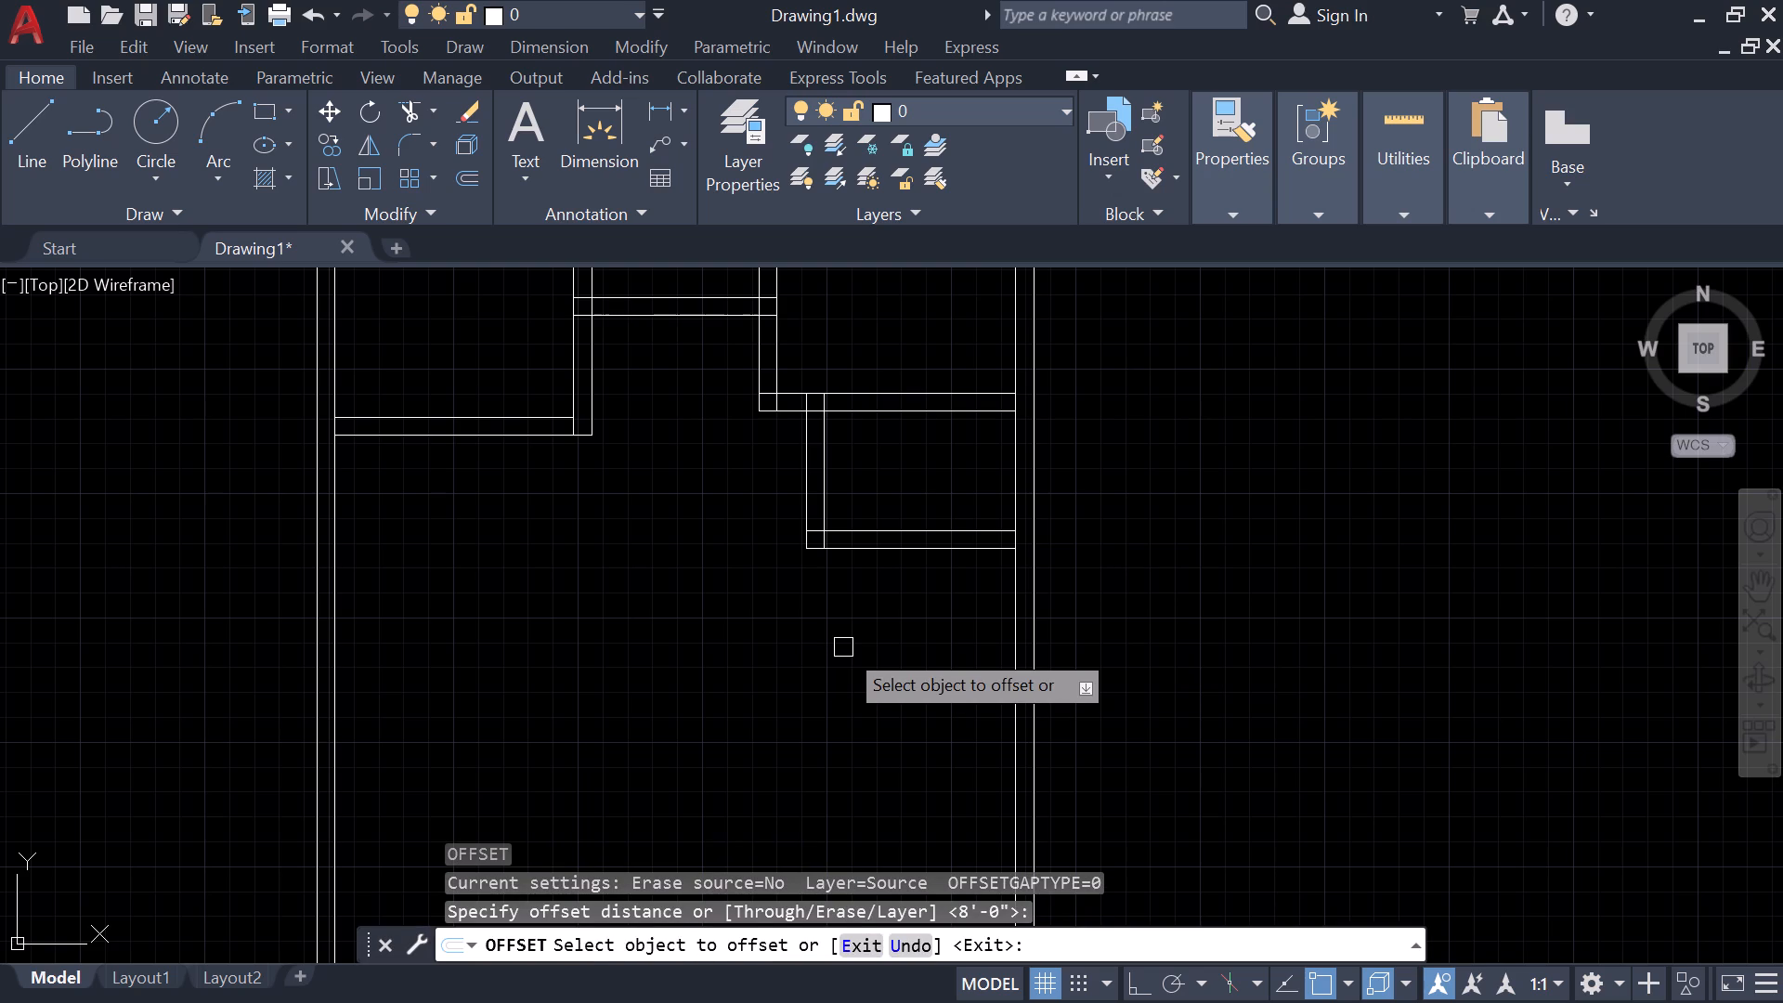
{"action": "left_click", "coordinate": [1015, 723]}
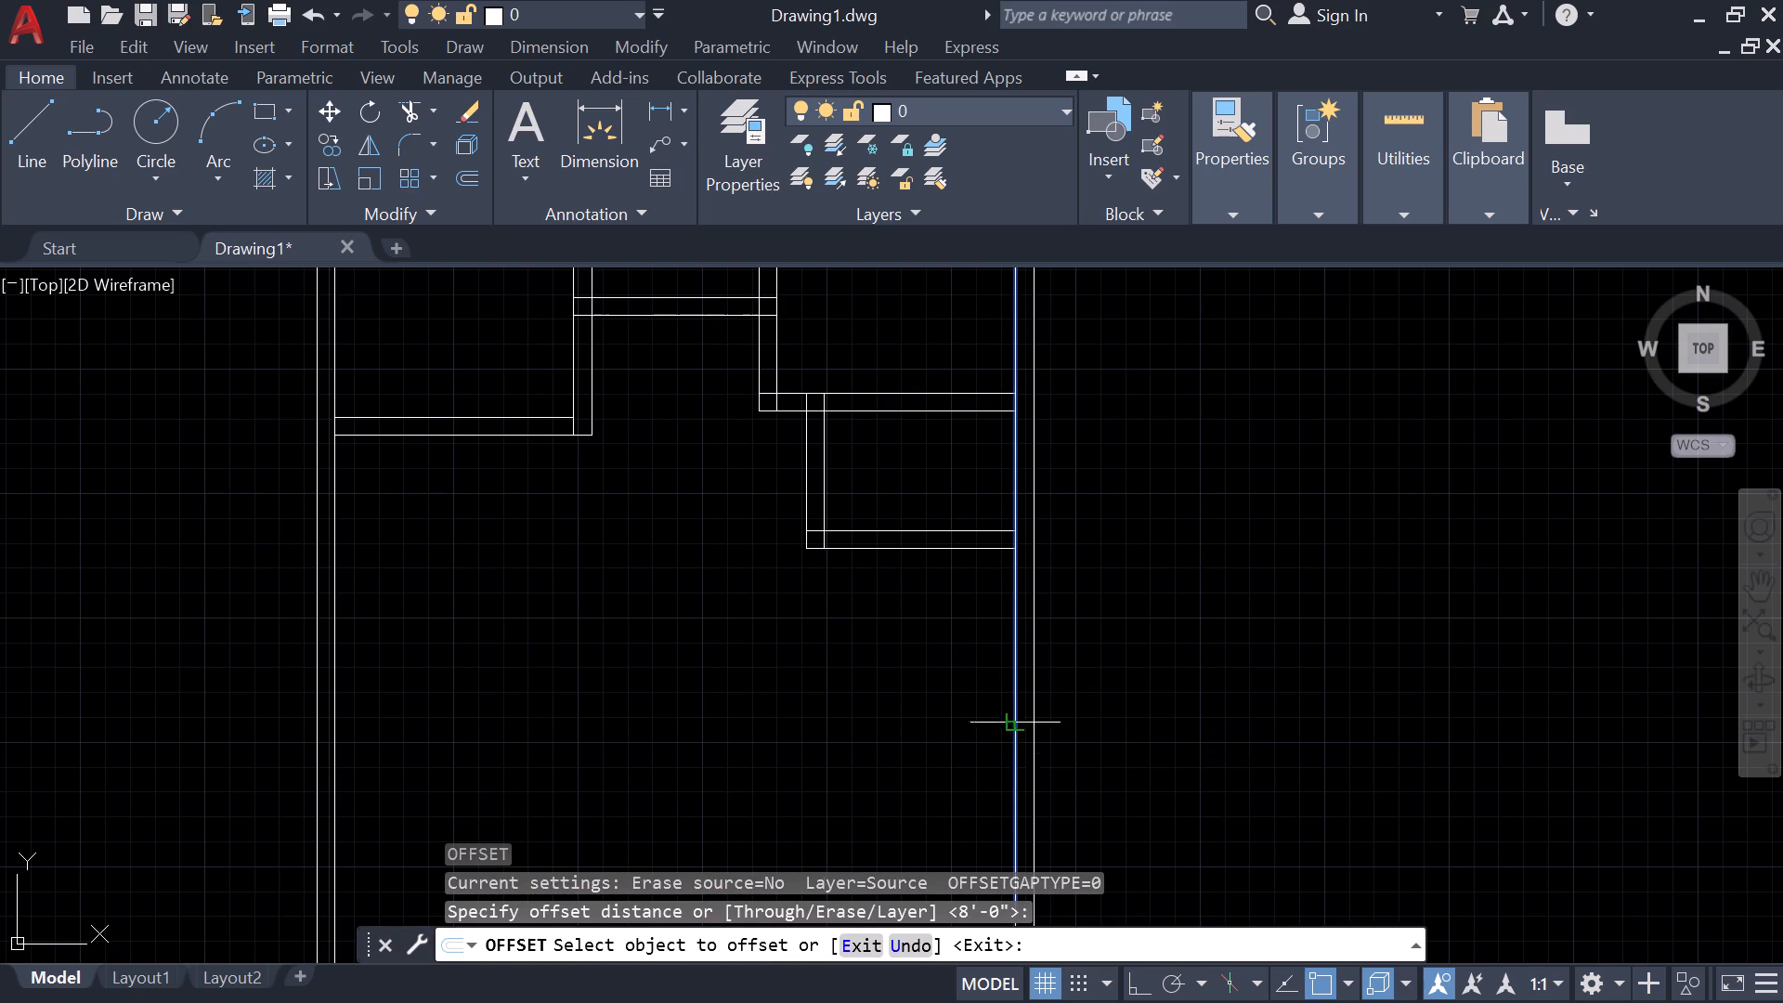
{"action": "type", "text": "12'"}
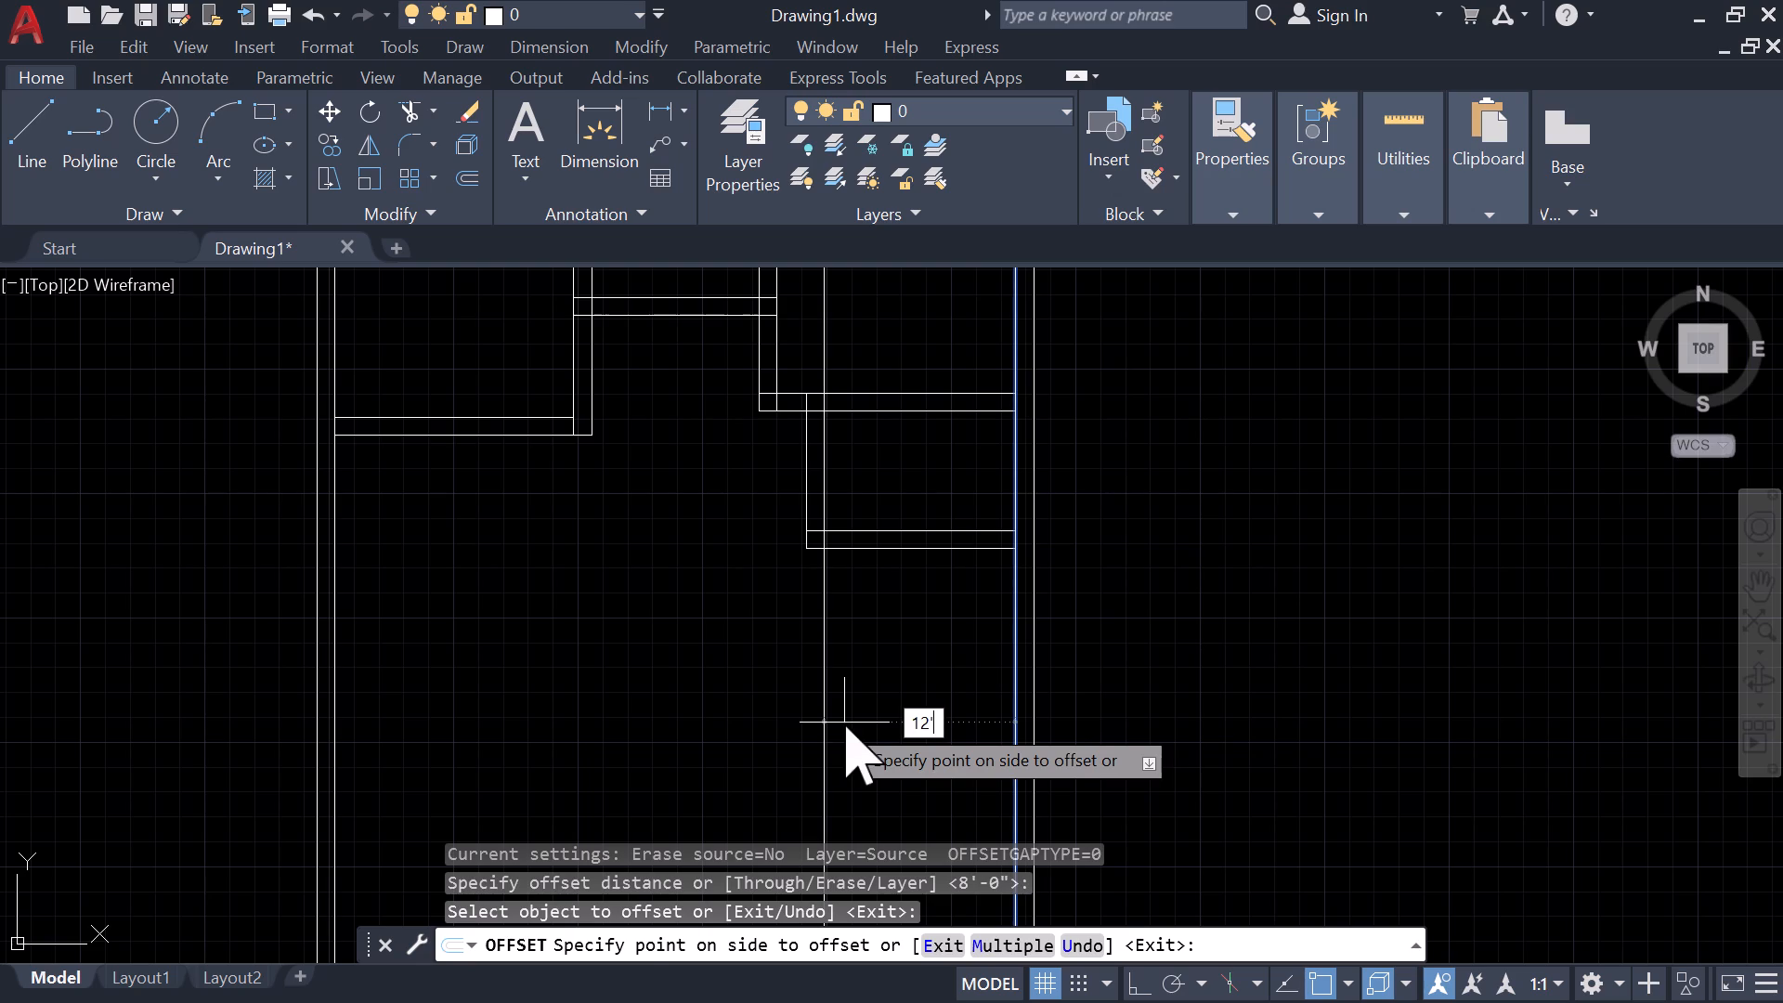
{"action": "key", "text": "Return"}
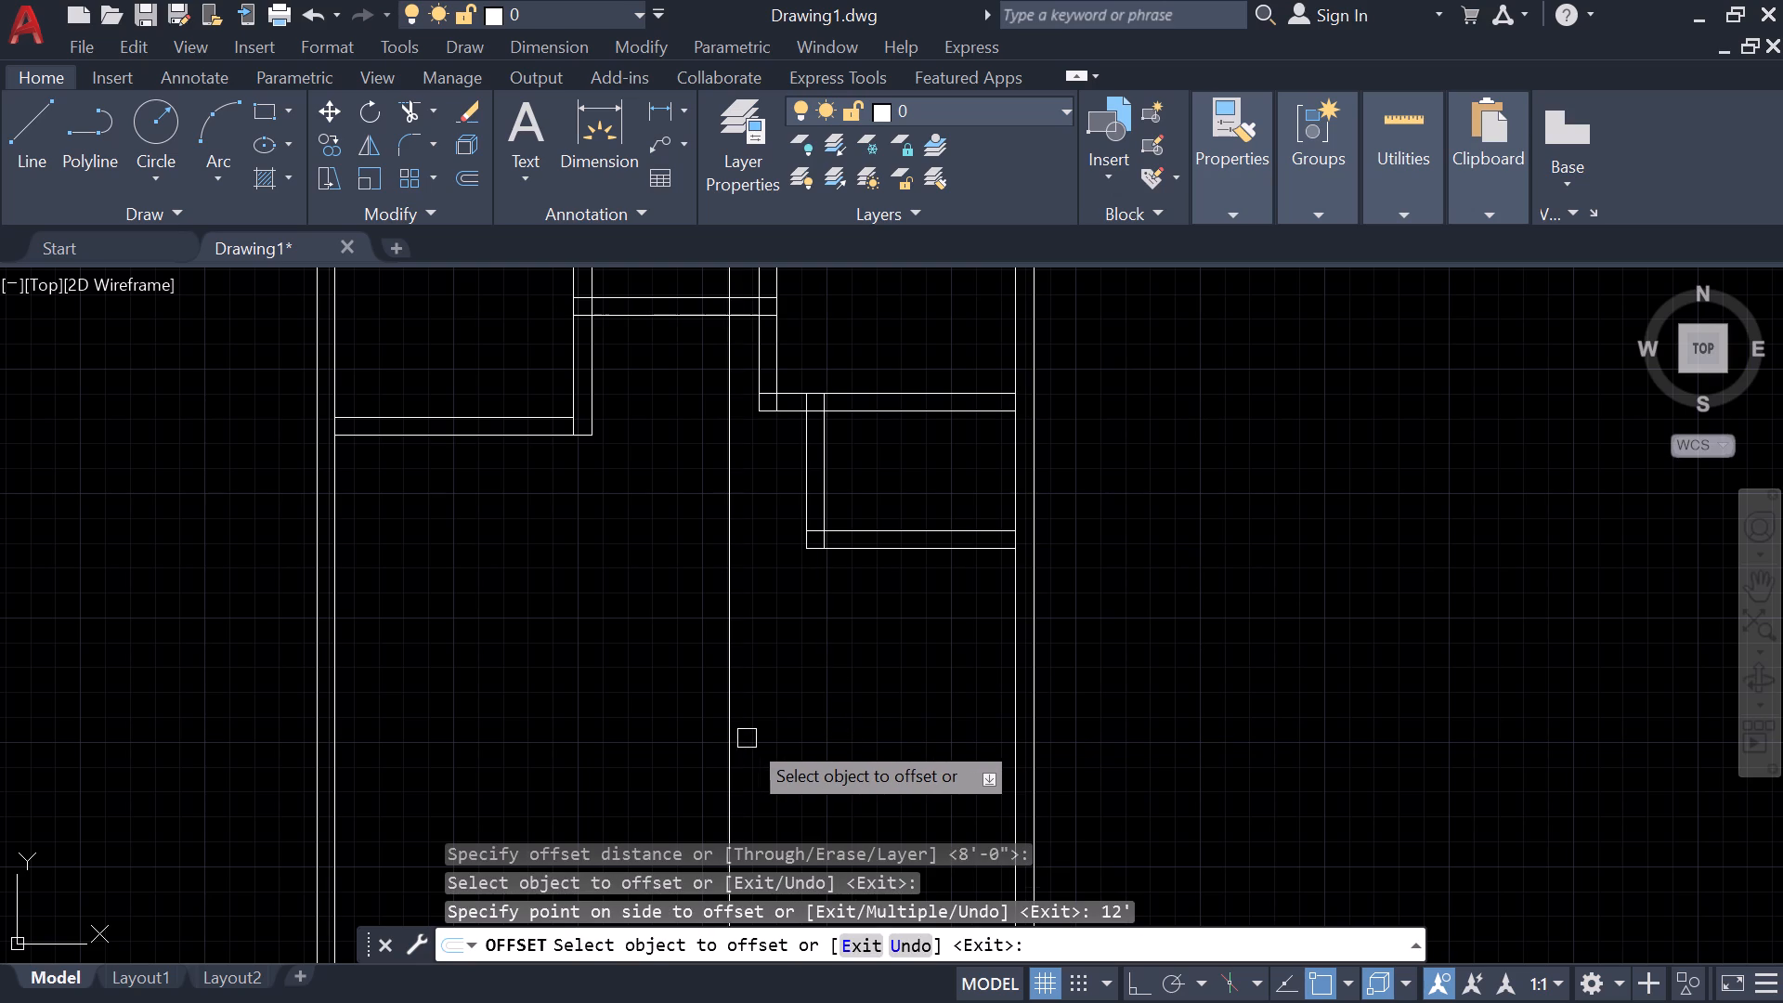
{"action": "left_click", "coordinate": [738, 738]}
{"action": "left_click", "coordinate": [733, 742]}
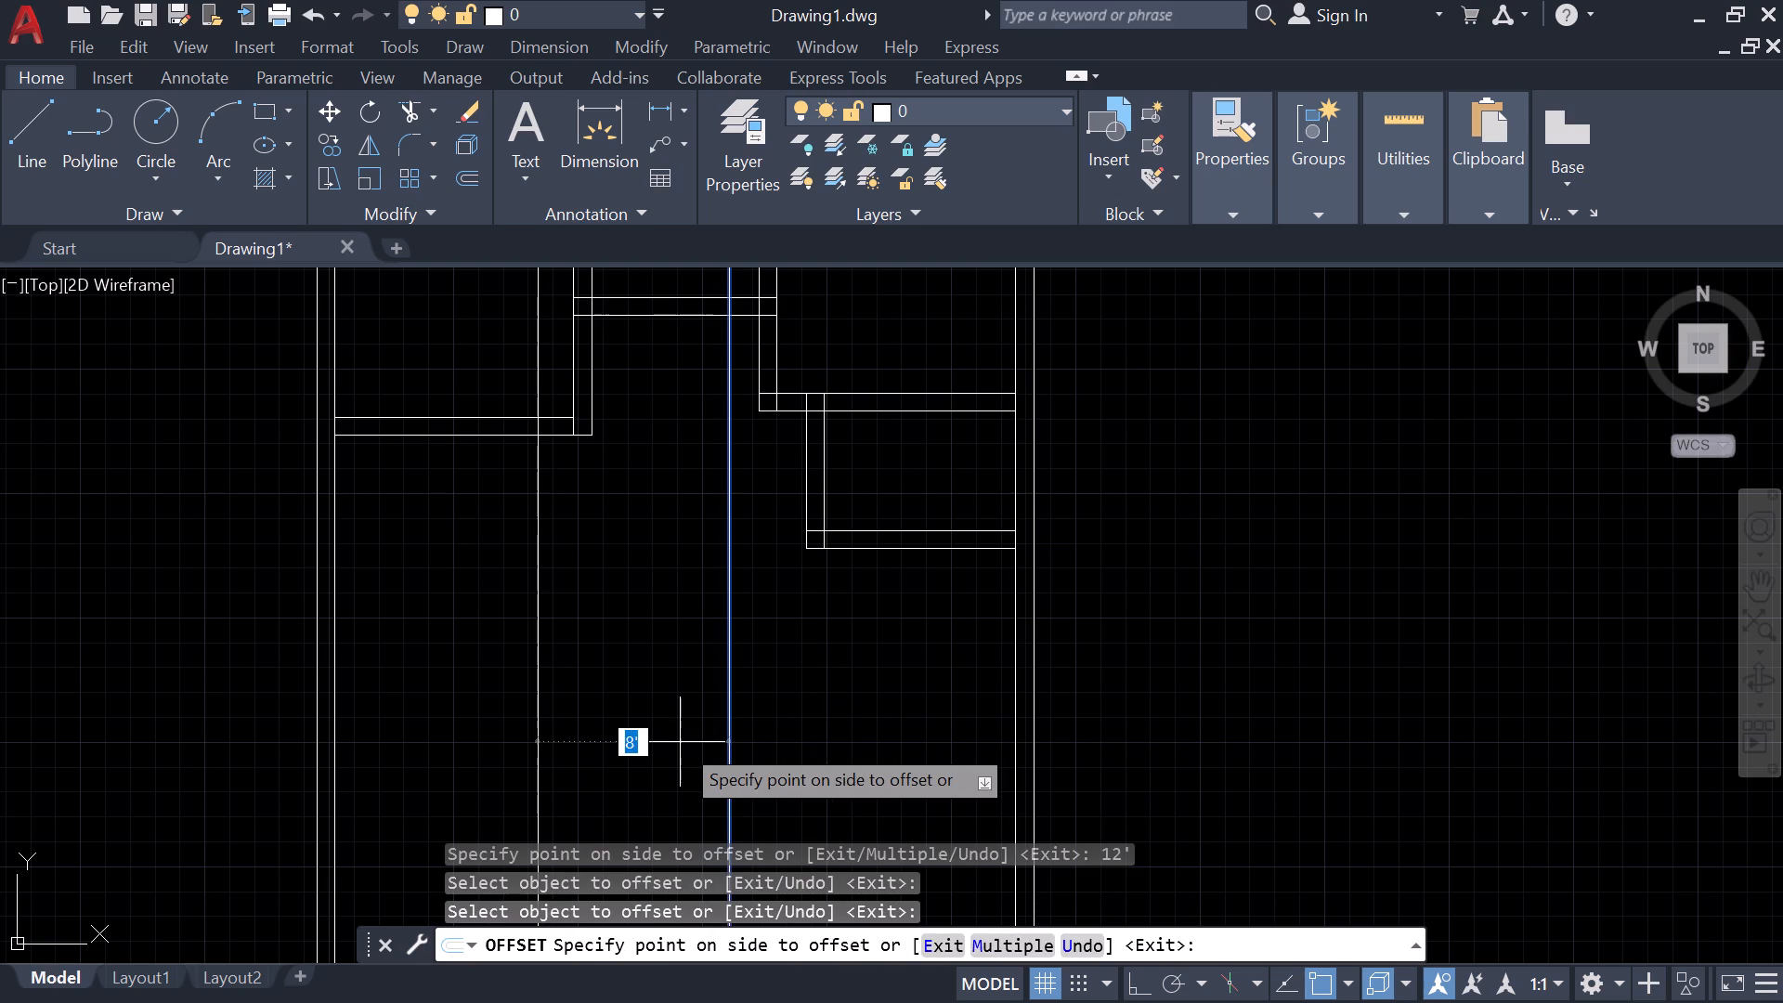
{"action": "type", "text": "9\""}
{"action": "key", "text": "Return"}
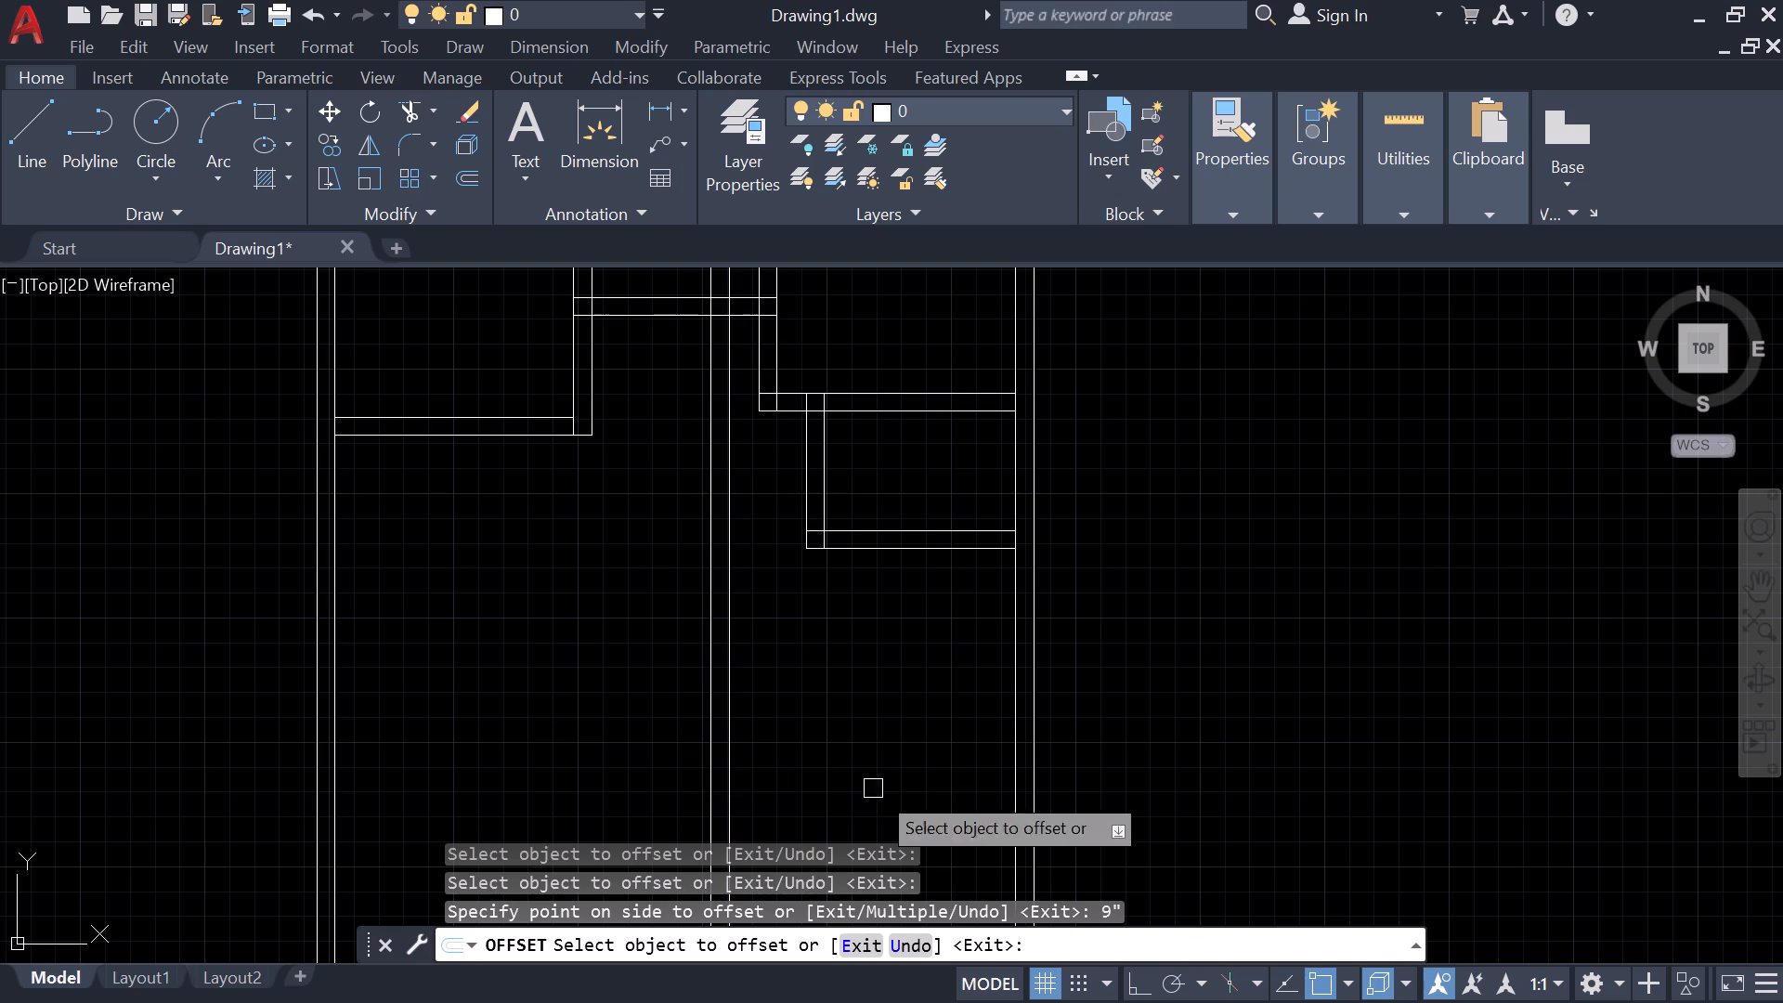
Offset the lower line of the small right-hand room's bottom wall 13' downward.
{"action": "scroll", "coordinate": [909, 832], "scroll_direction": "down", "scroll_amount": 1}
{"action": "middle_click_drag", "start_coordinate": [898, 810], "coordinate": [935, 493]}
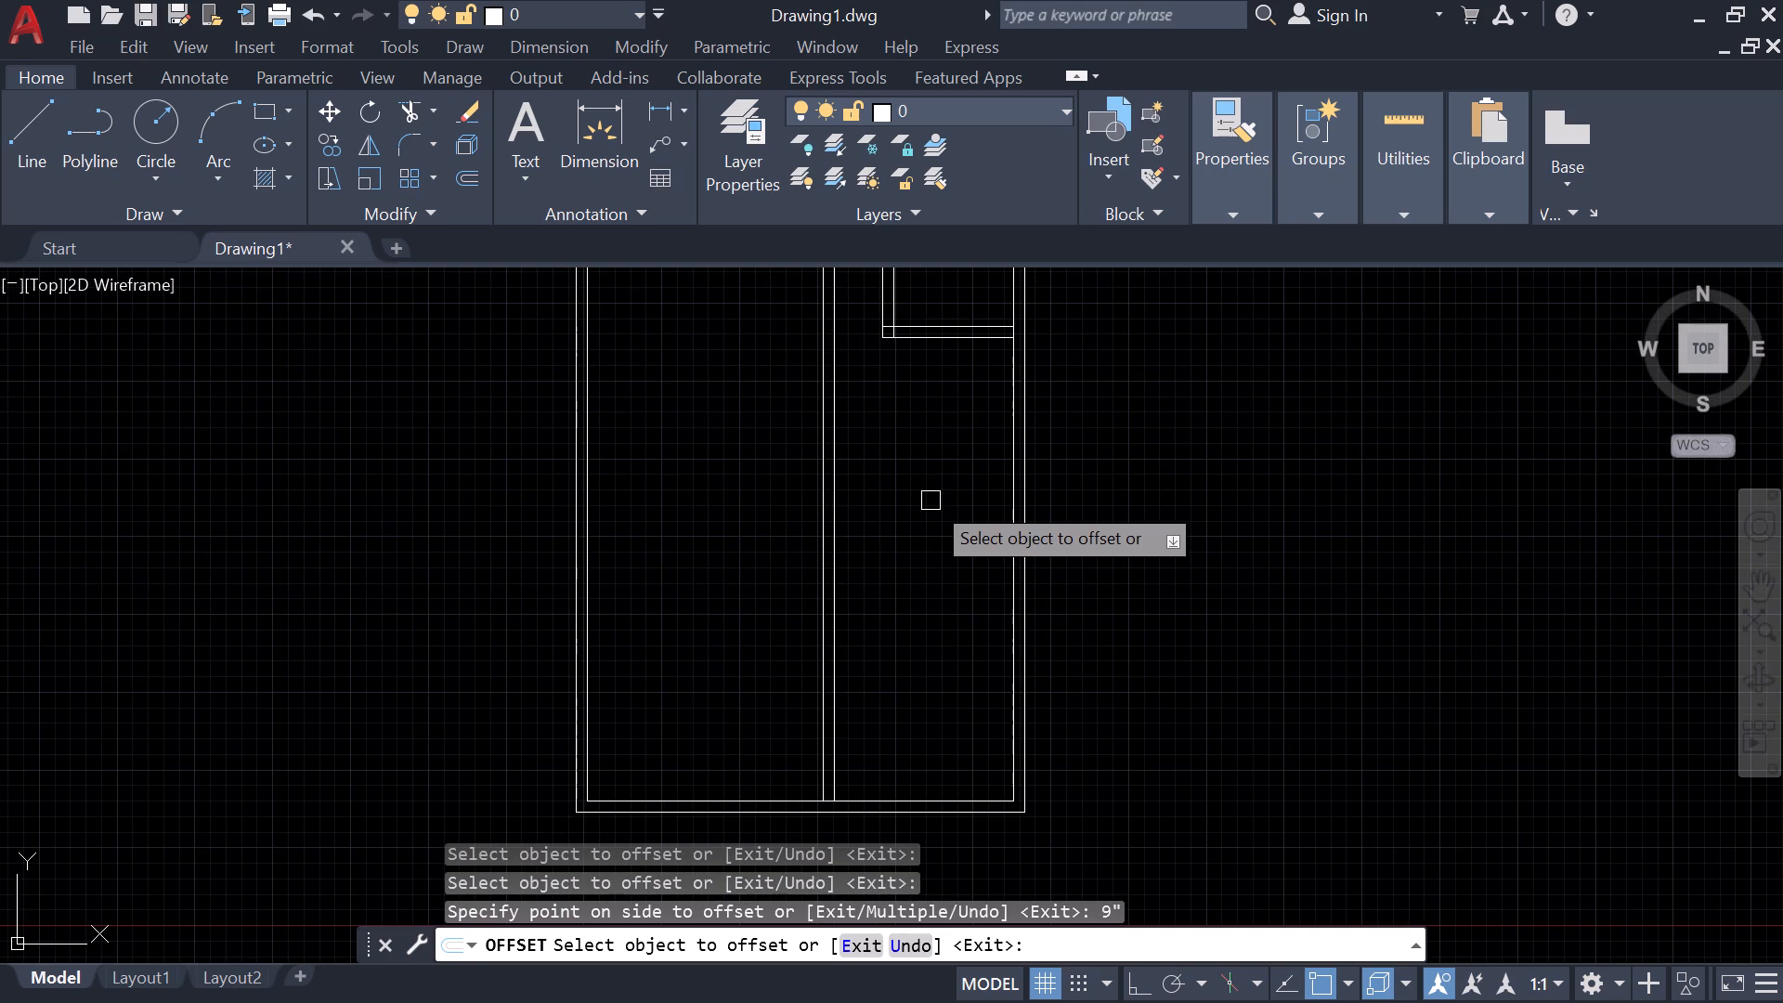
{"action": "left_click", "coordinate": [975, 341]}
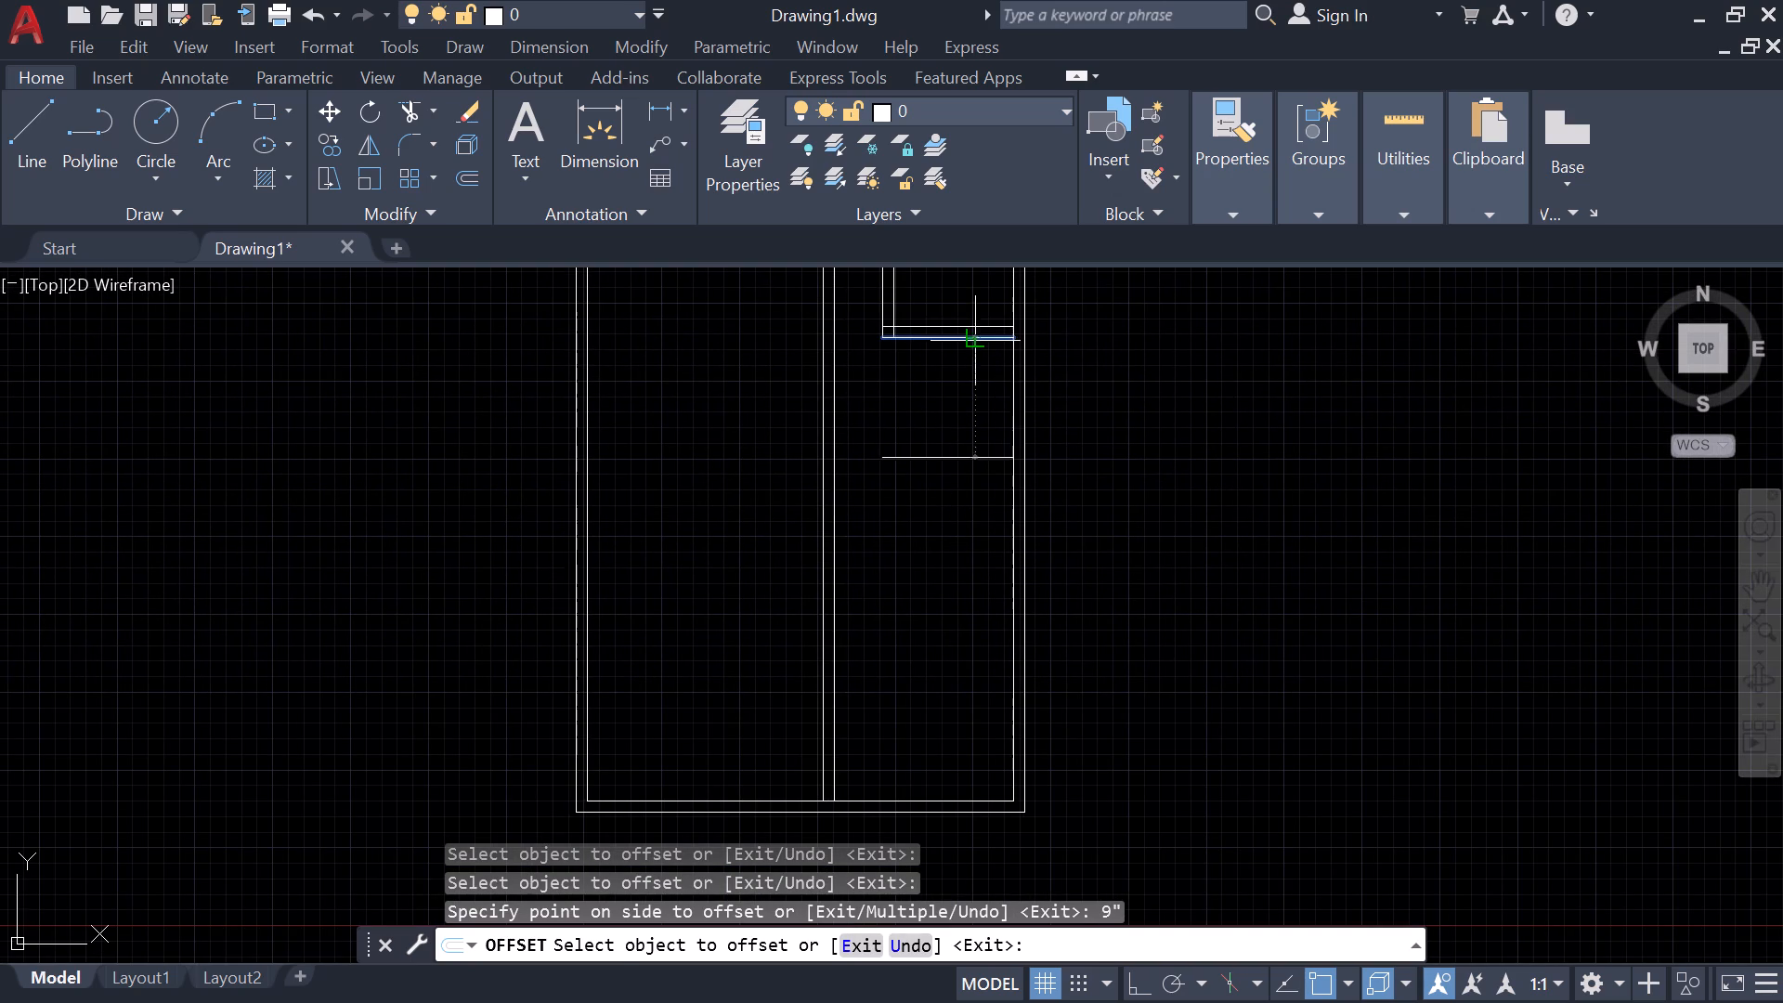
{"action": "type", "text": "13'"}
{"action": "key", "text": "Return"}
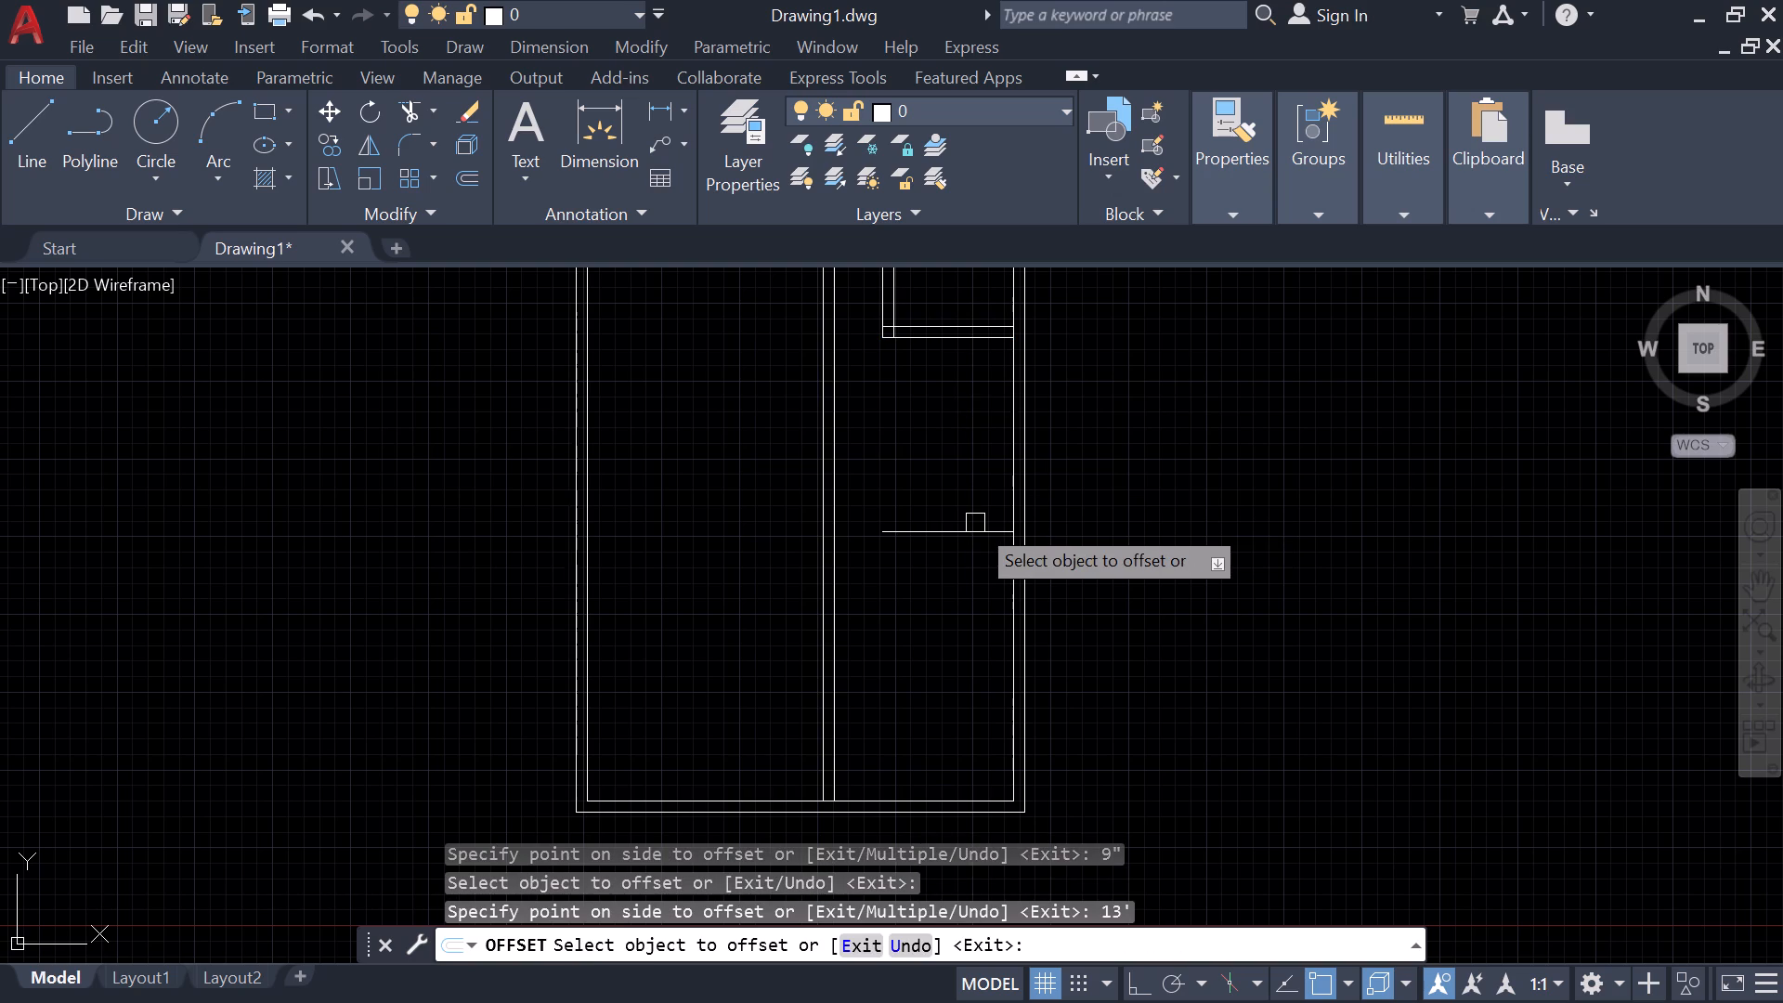
{"action": "key", "text": "Escape"}
Extend the 13' offset line left to the 12' vertical wall and right to the outer wall's outer line.
{"action": "type", "text": "ex"}
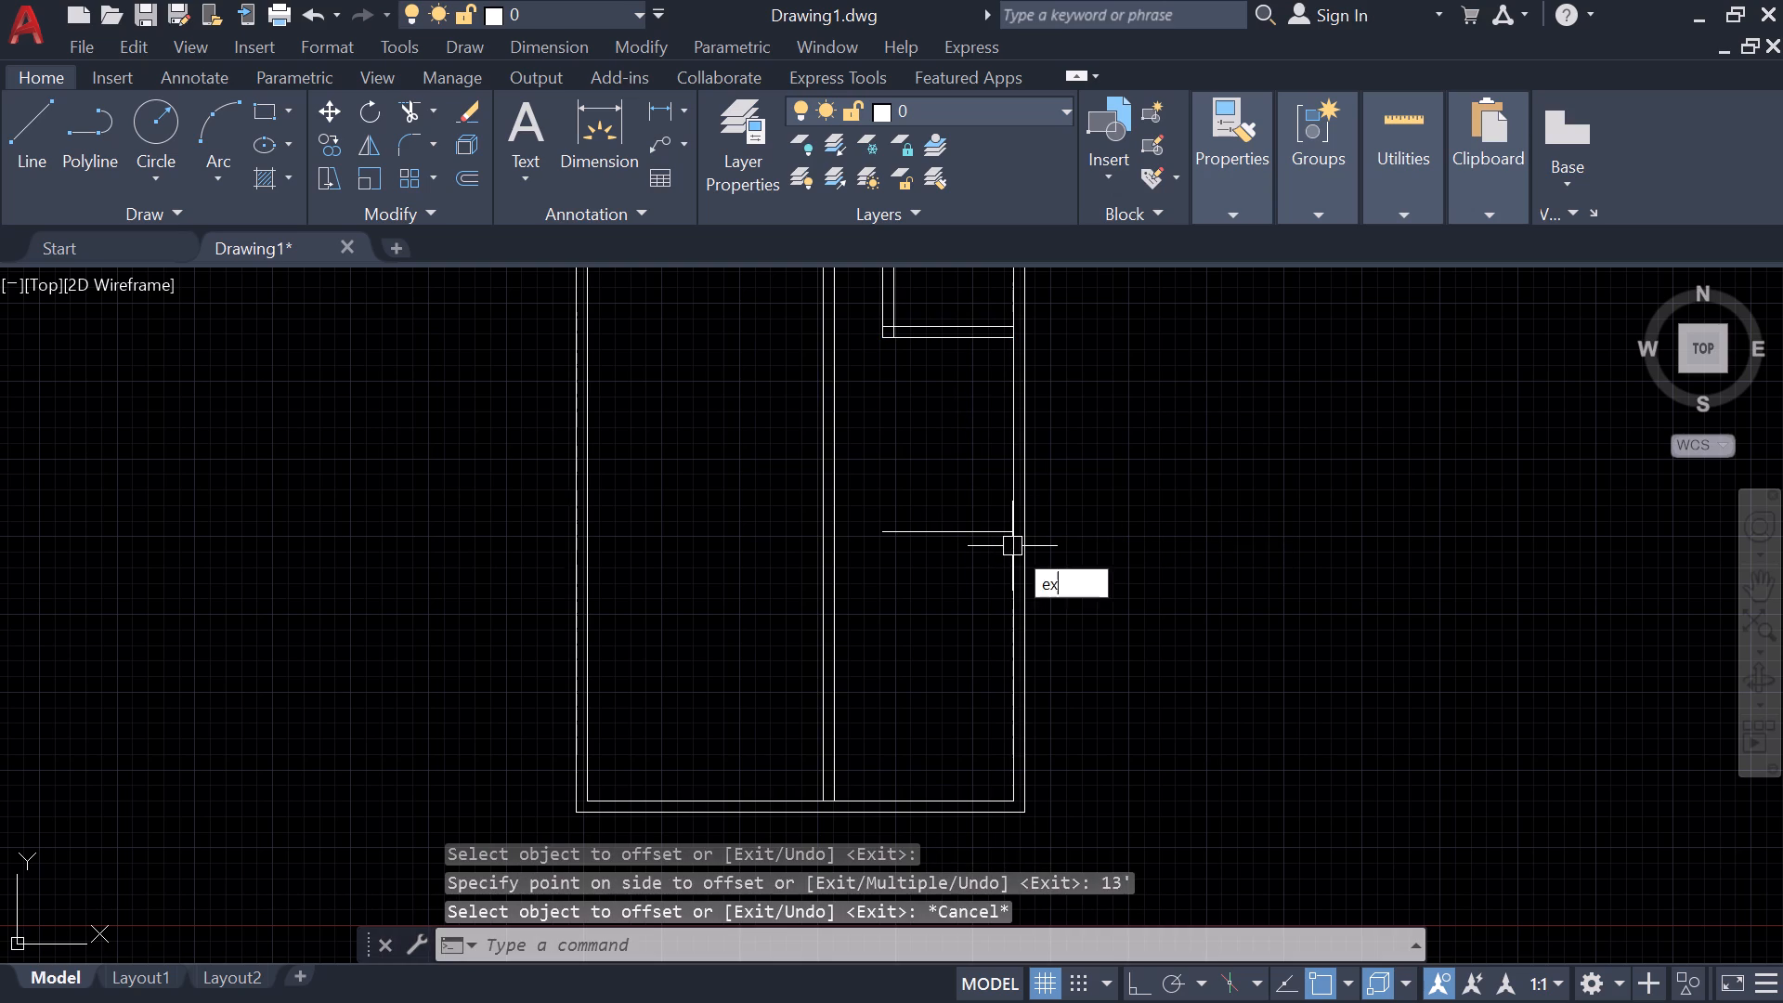
{"action": "key", "text": "space"}
{"action": "left_click", "coordinate": [954, 535]}
{"action": "left_click", "coordinate": [927, 531]}
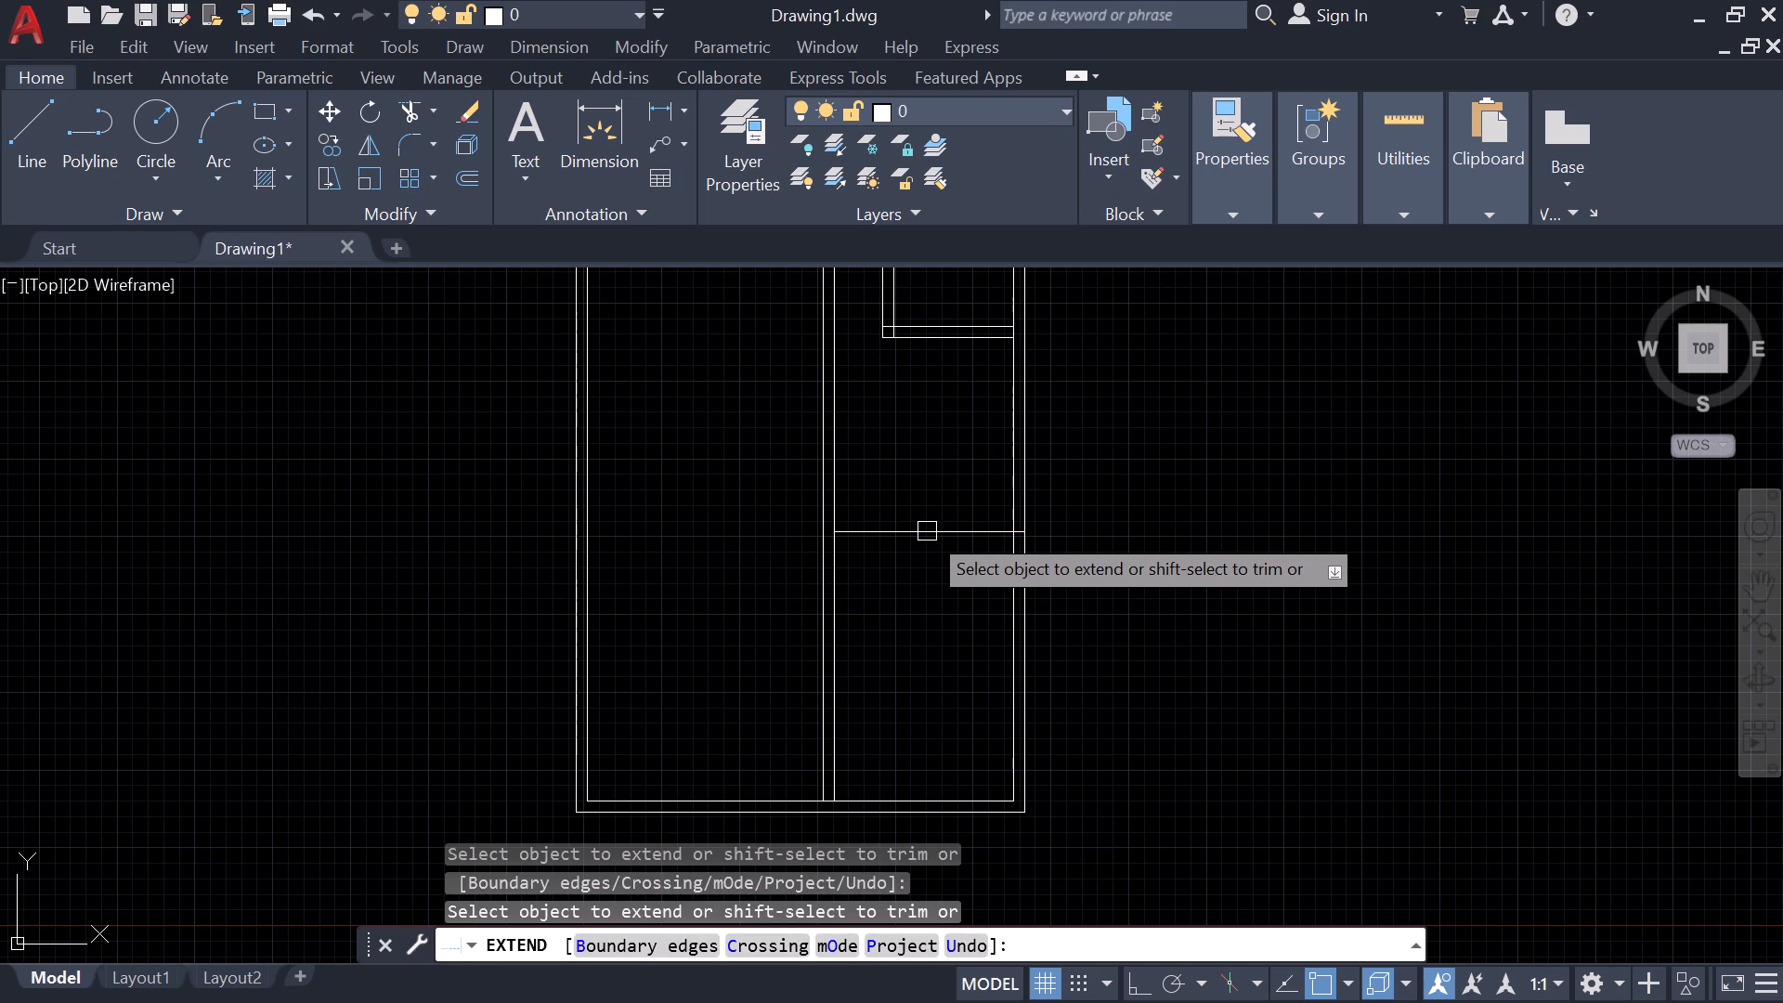
{"action": "left_click", "coordinate": [892, 531]}
{"action": "key", "text": "Escape"}
Trim both lines of the 12' vertical wall below the extended 13' offset line.
{"action": "type", "text": "tr"}
{"action": "key", "text": "space"}
{"action": "left_click_drag", "start_coordinate": [896, 588], "coordinate": [805, 584]}
{"action": "middle_click_drag", "start_coordinate": [782, 497], "coordinate": [823, 729]}
{"action": "key", "text": "Escape"}
Extend the lower line of the small right-hand room's bottom wall left to the far line of the 12' vertical wall.
{"action": "type", "text": "ex"}
{"action": "key", "text": "space"}
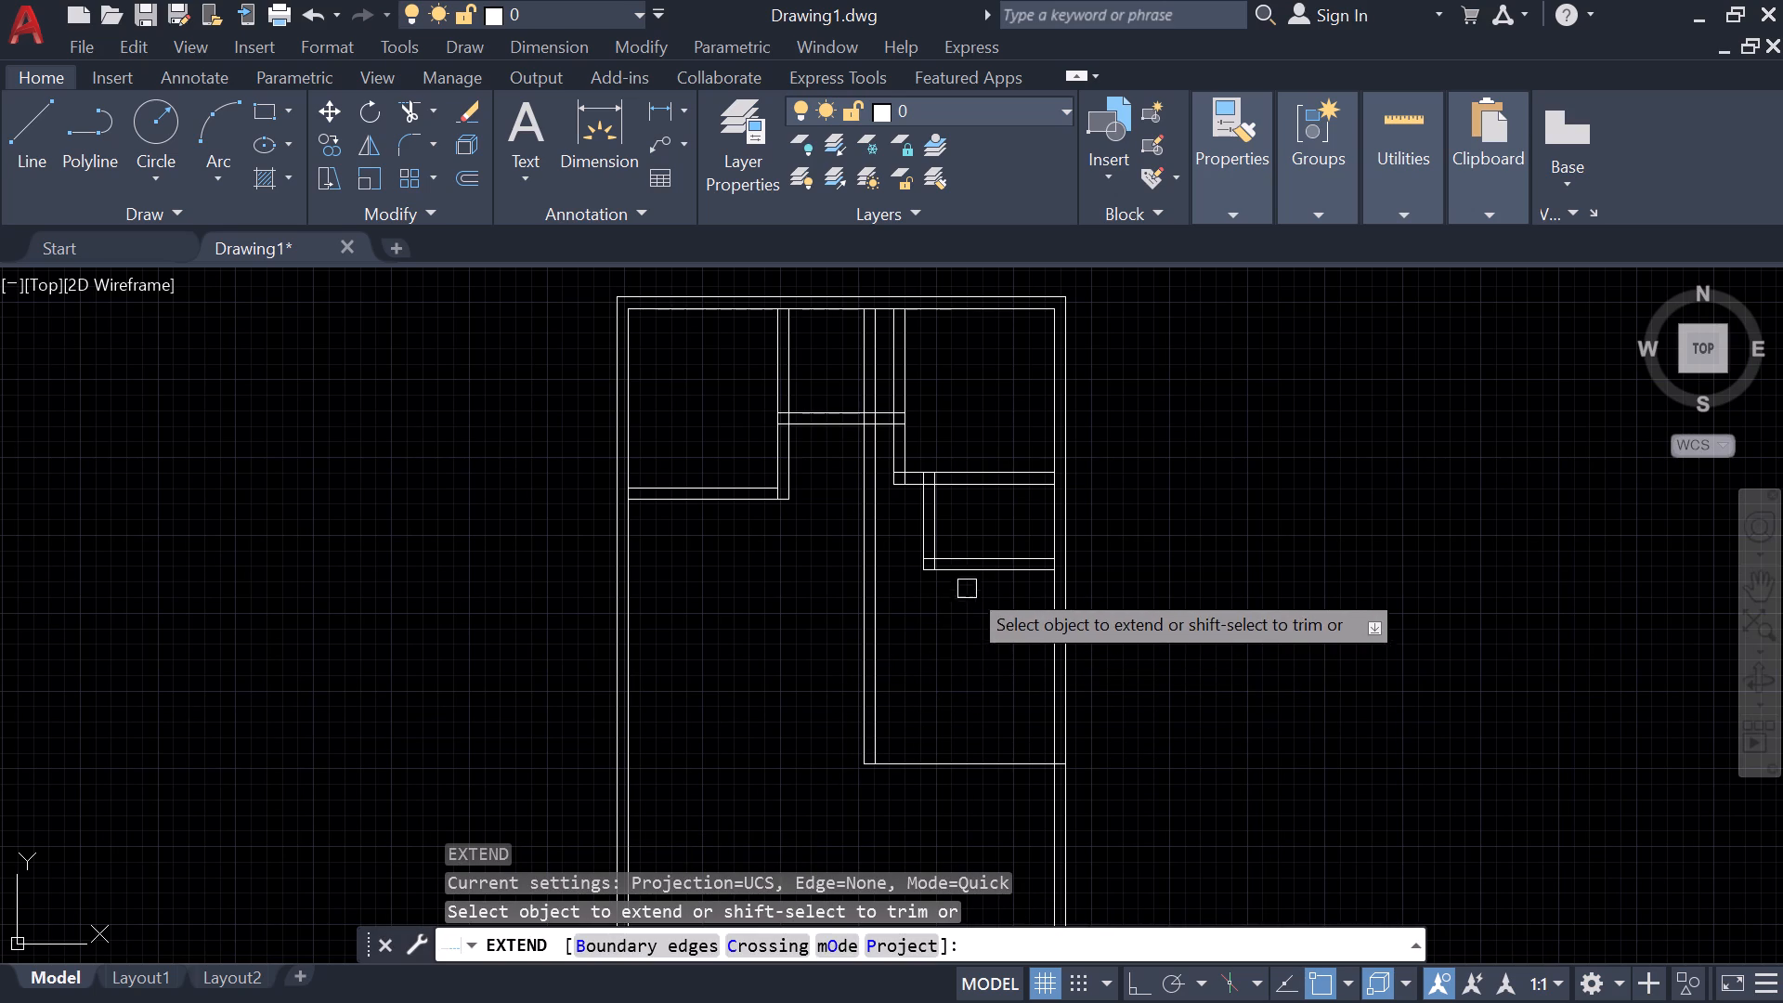
{"action": "left_click", "coordinate": [961, 571]}
{"action": "left_click", "coordinate": [925, 570]}
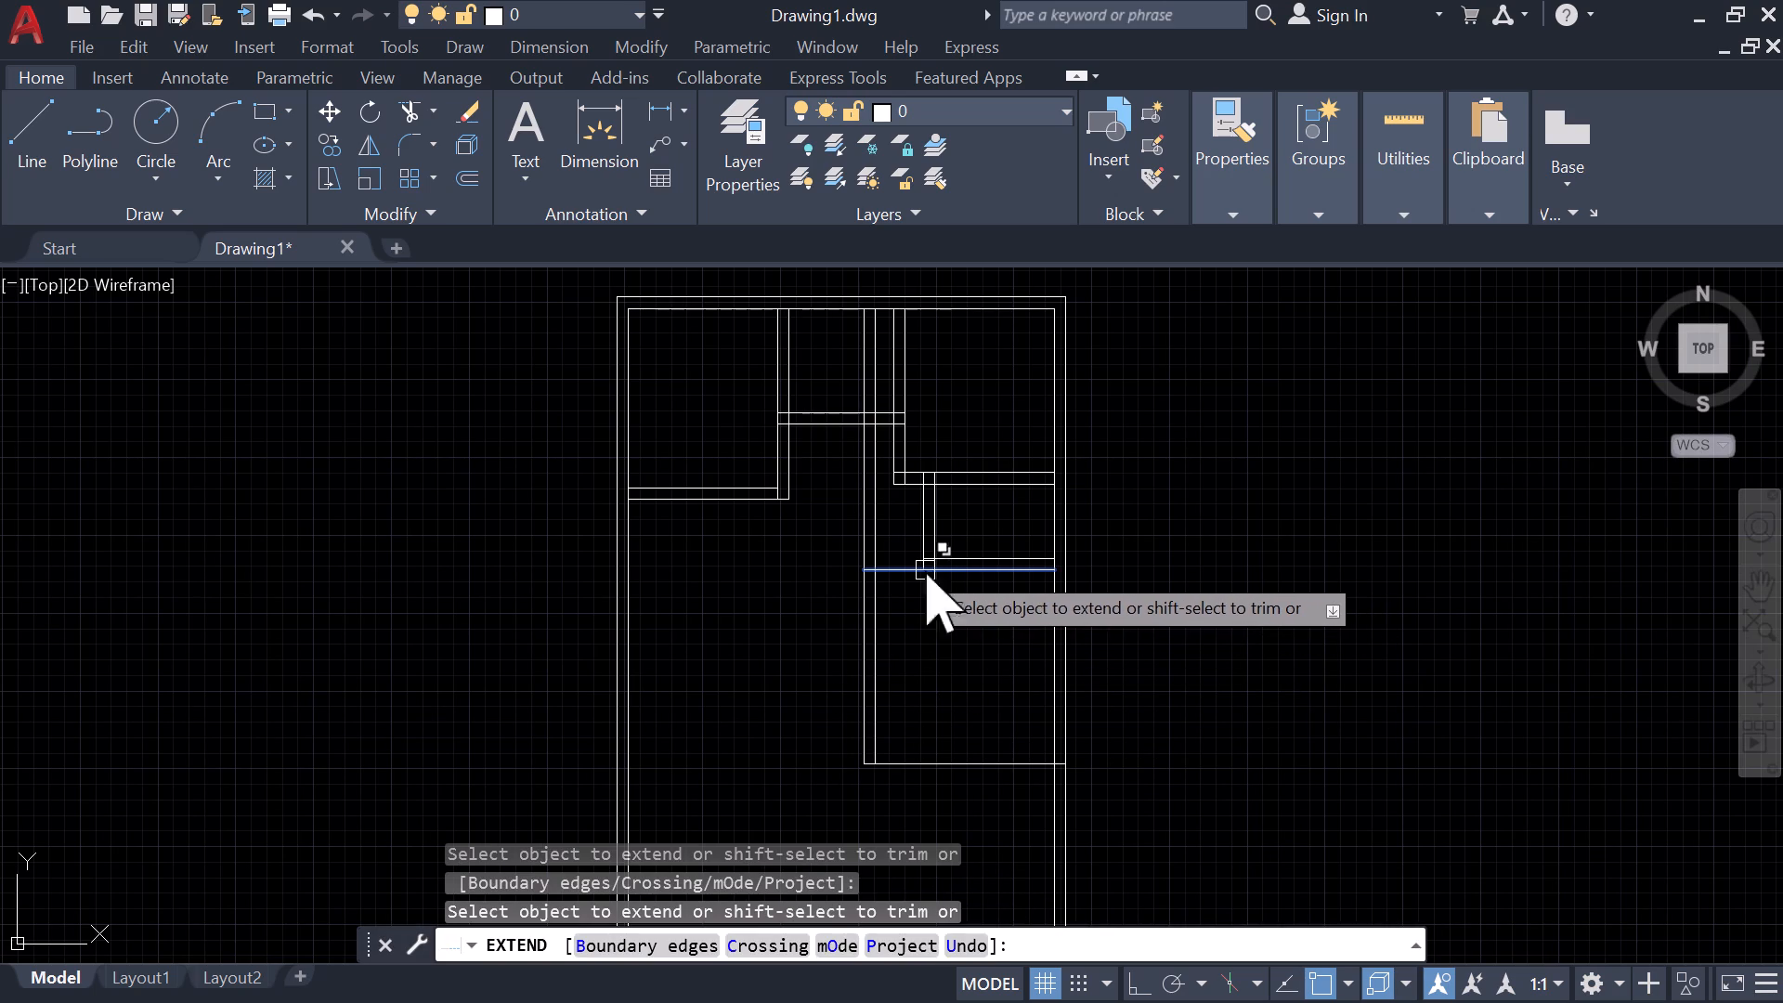
{"action": "key", "text": "Escape"}
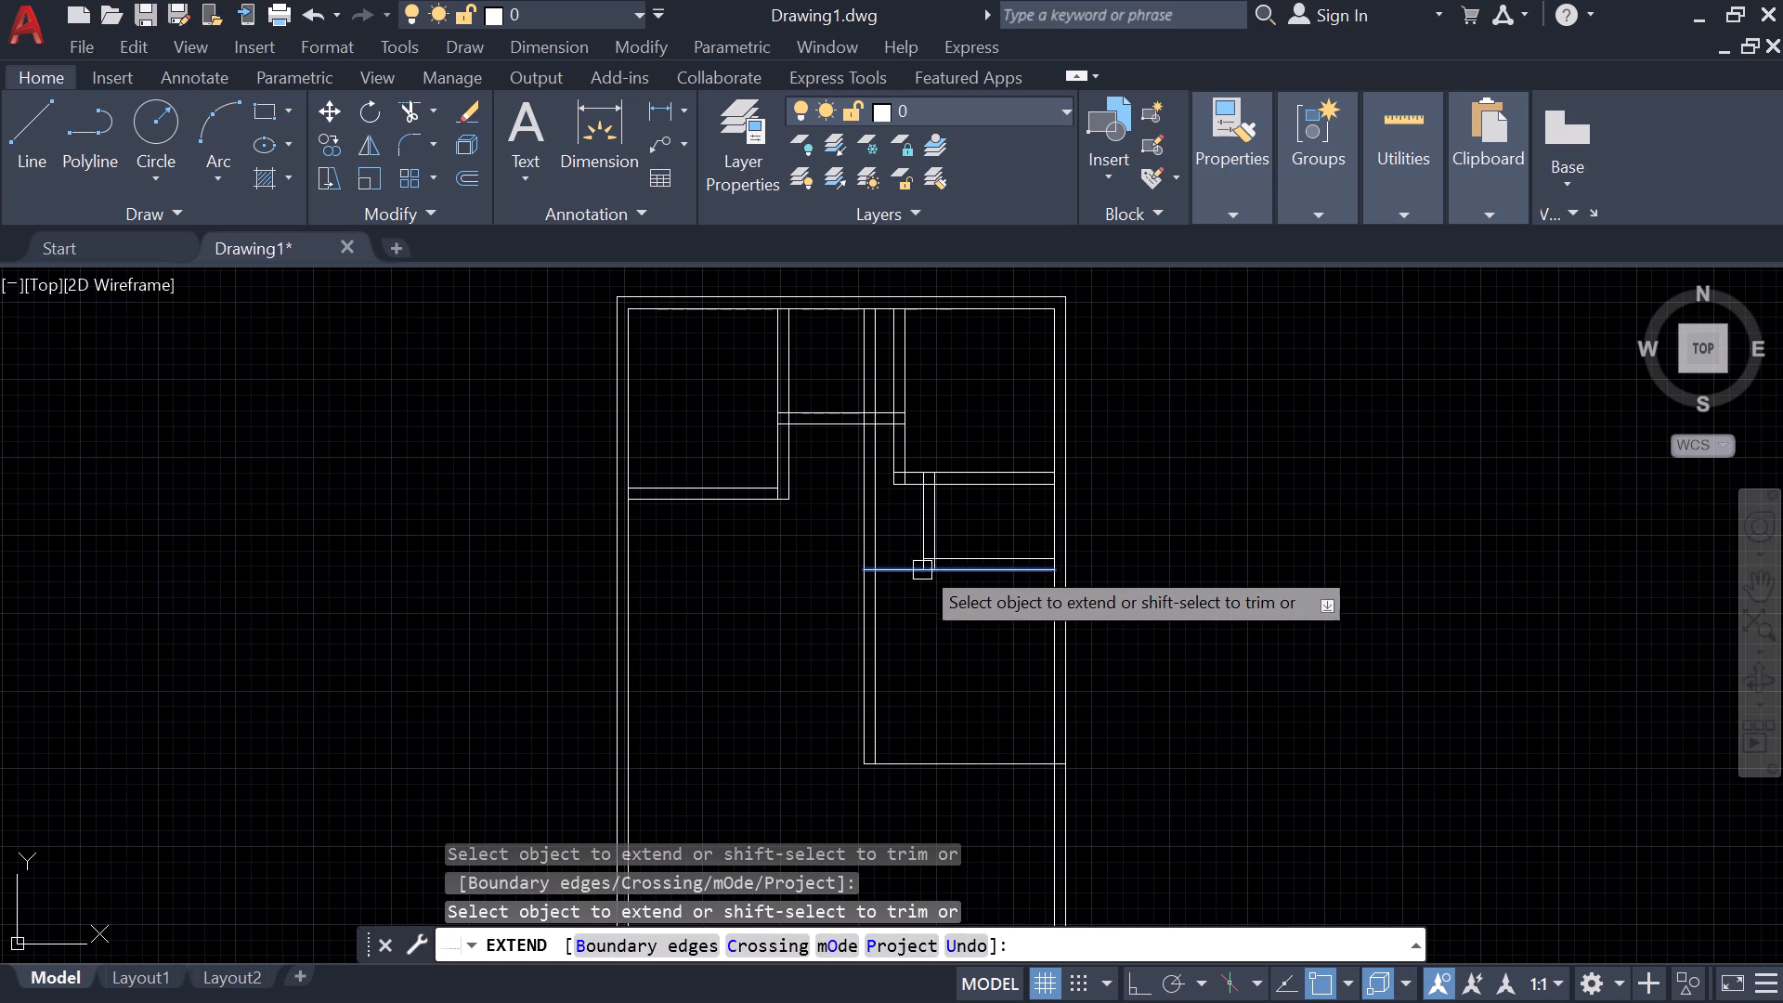
{"action": "left_click", "coordinate": [892, 568]}
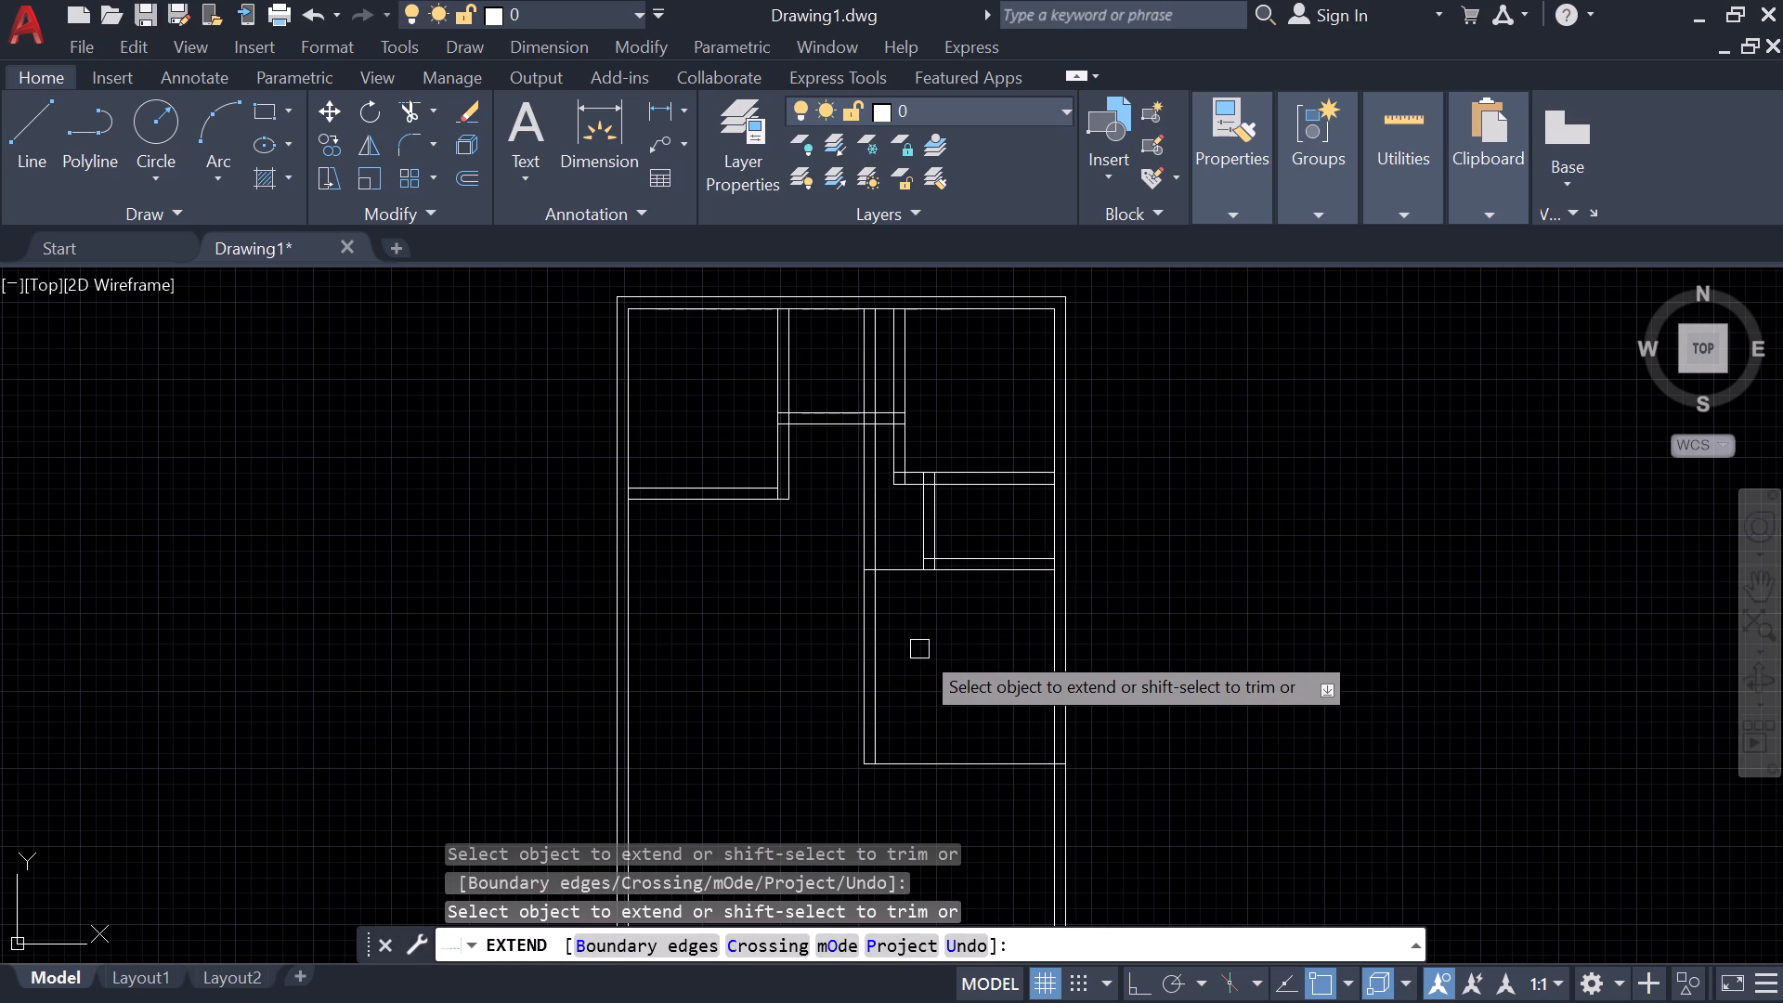
{"action": "key", "text": "Escape"}
Trim the 12' vertical wall's lines everywhere above the extended line, including the pieces up to the top wall and inside the horizontal partition.
{"action": "type", "text": "tr"}
{"action": "key", "text": "space"}
{"action": "left_click_drag", "start_coordinate": [898, 534], "coordinate": [847, 533]}
{"action": "left_click_drag", "start_coordinate": [855, 382], "coordinate": [882, 382]}
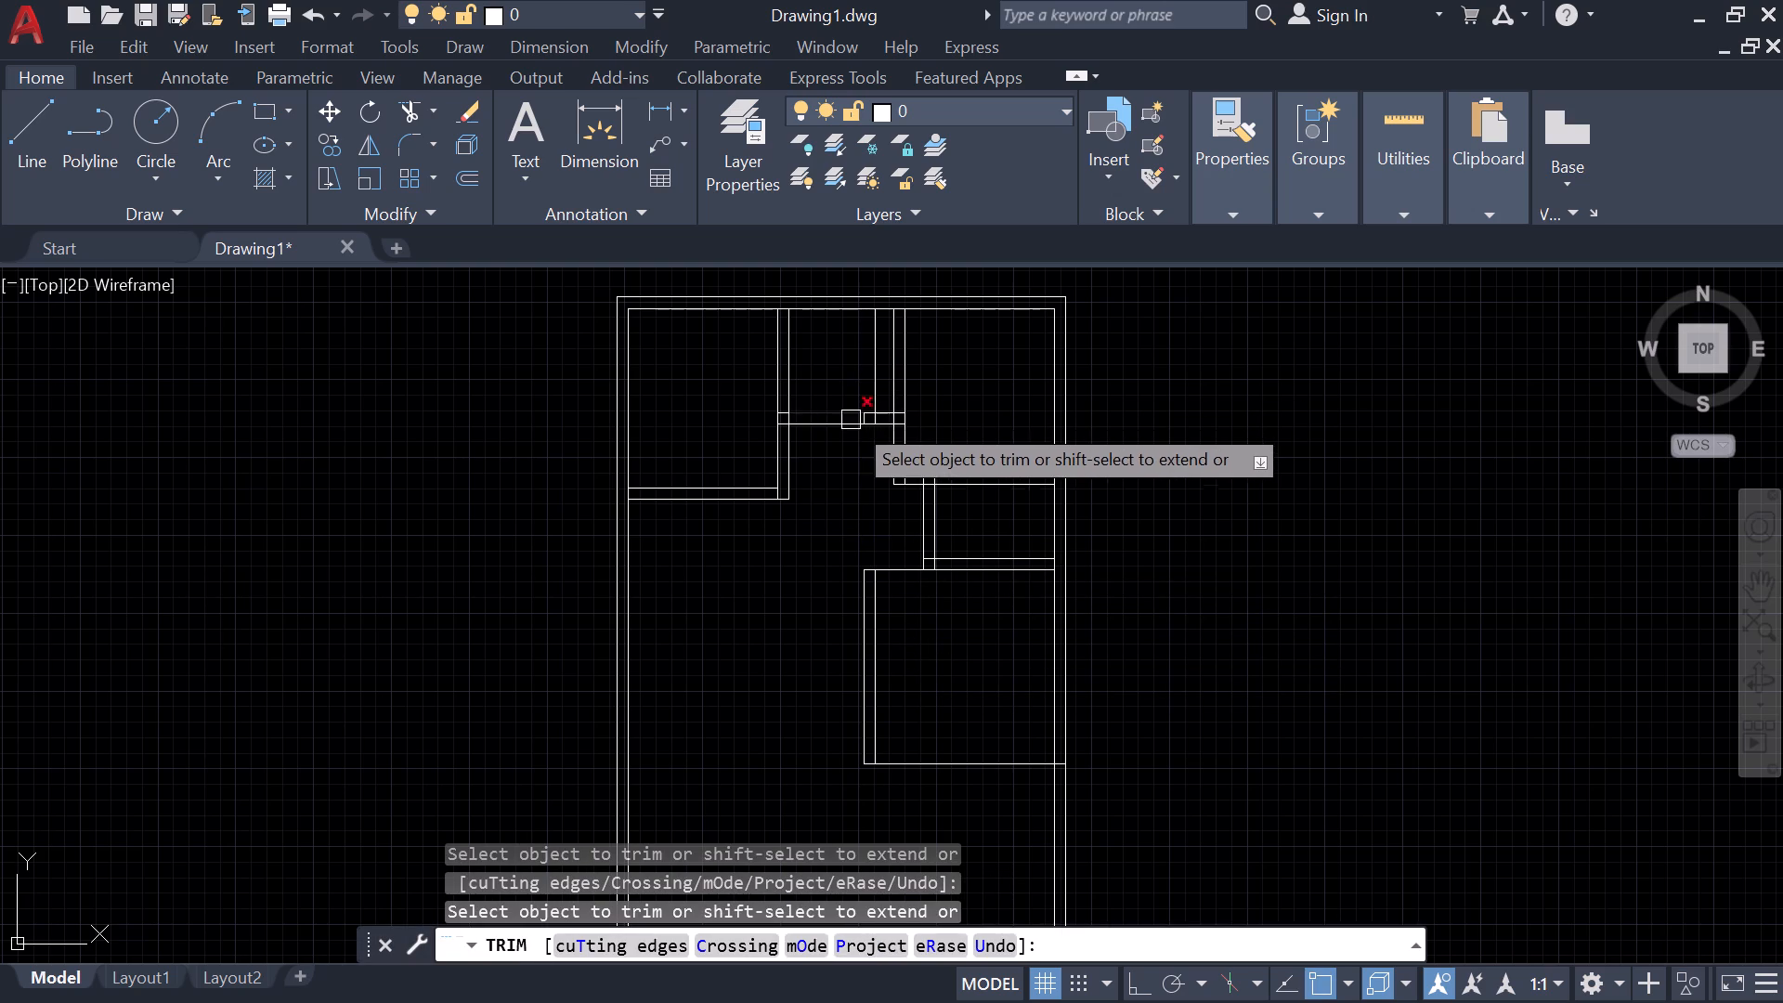
{"action": "left_click", "coordinate": [875, 380]}
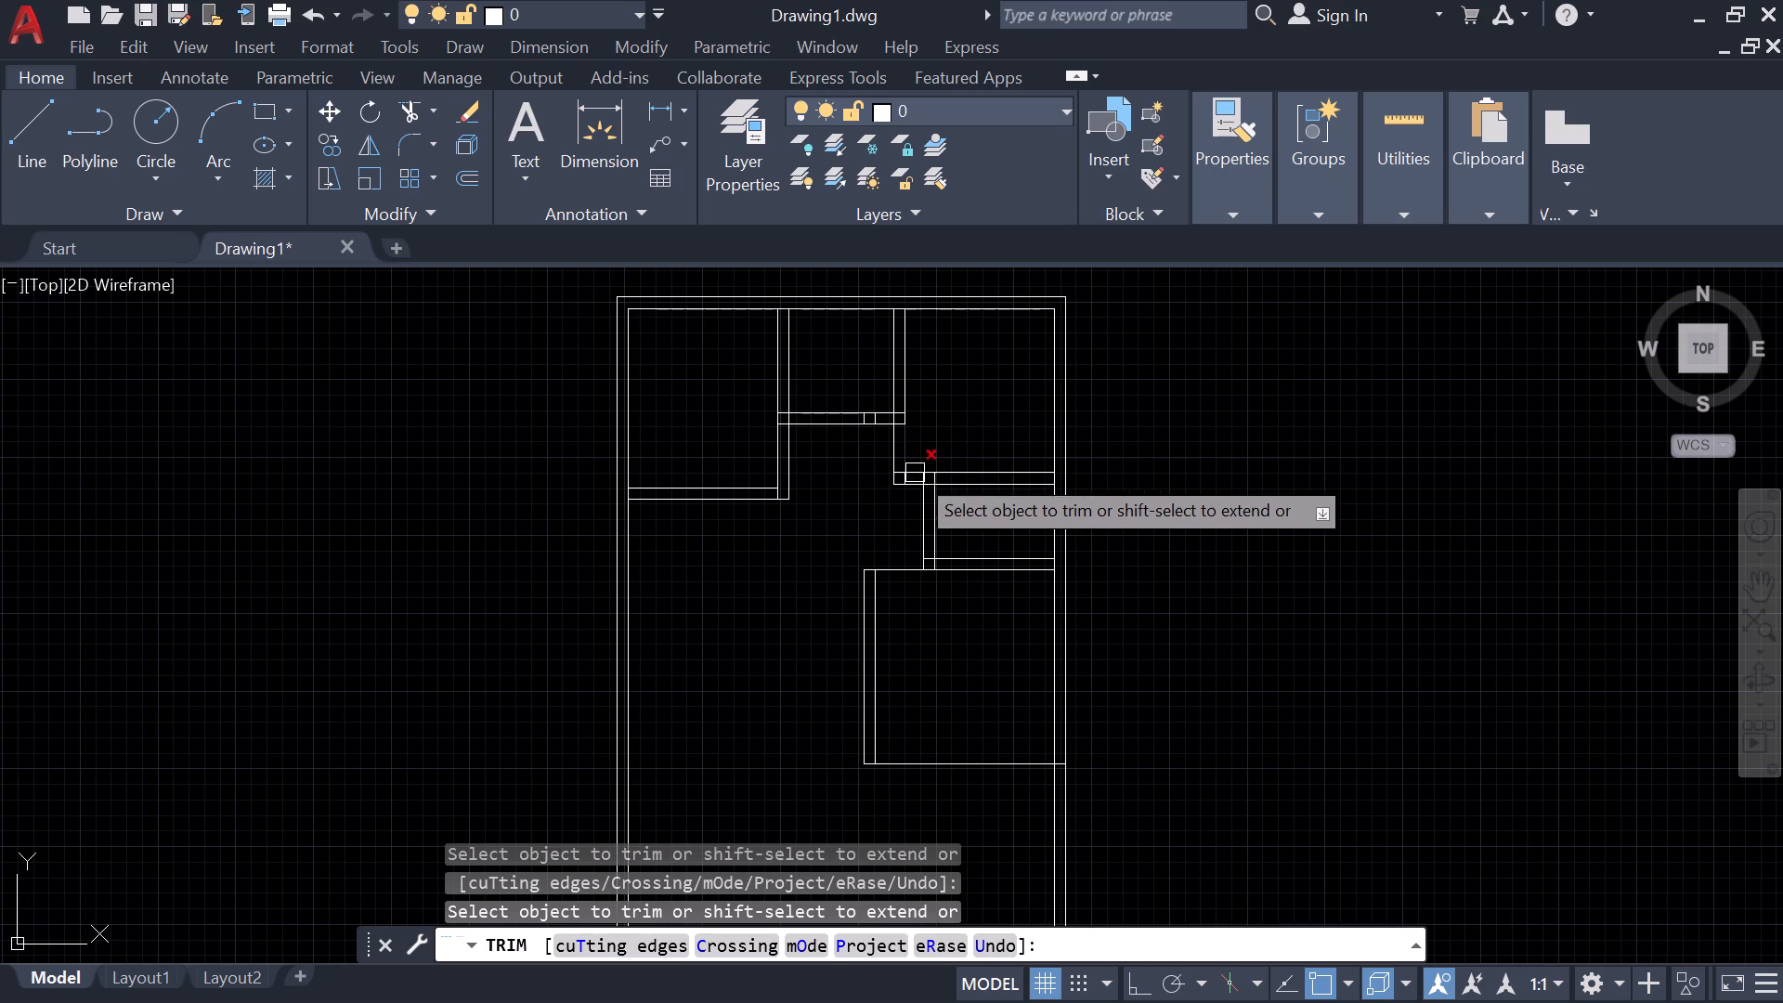
{"action": "scroll", "coordinate": [869, 404], "scroll_direction": "up", "scroll_amount": 5}
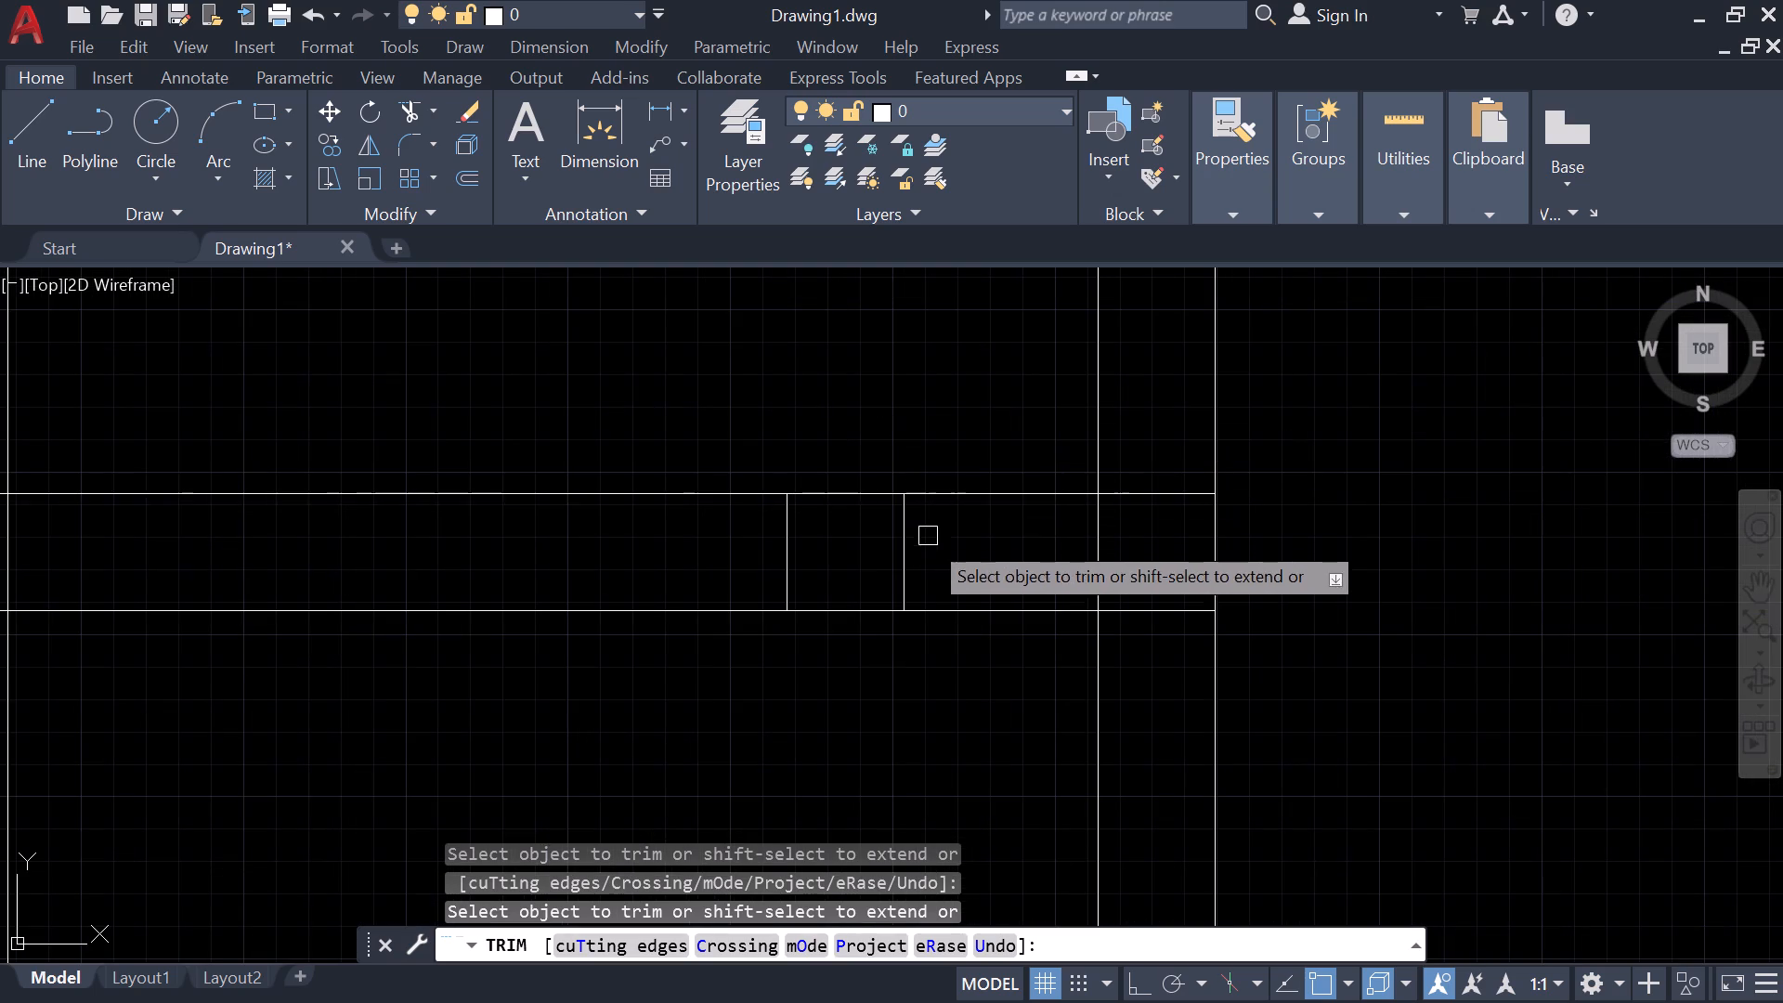
{"action": "left_click_drag", "start_coordinate": [931, 555], "coordinate": [732, 533]}
{"action": "scroll", "coordinate": [734, 533], "scroll_direction": "down", "scroll_amount": 3}
{"action": "middle_click_drag", "start_coordinate": [770, 627], "coordinate": [724, 337]}
{"action": "scroll", "coordinate": [724, 274], "scroll_direction": "down", "scroll_amount": 2}
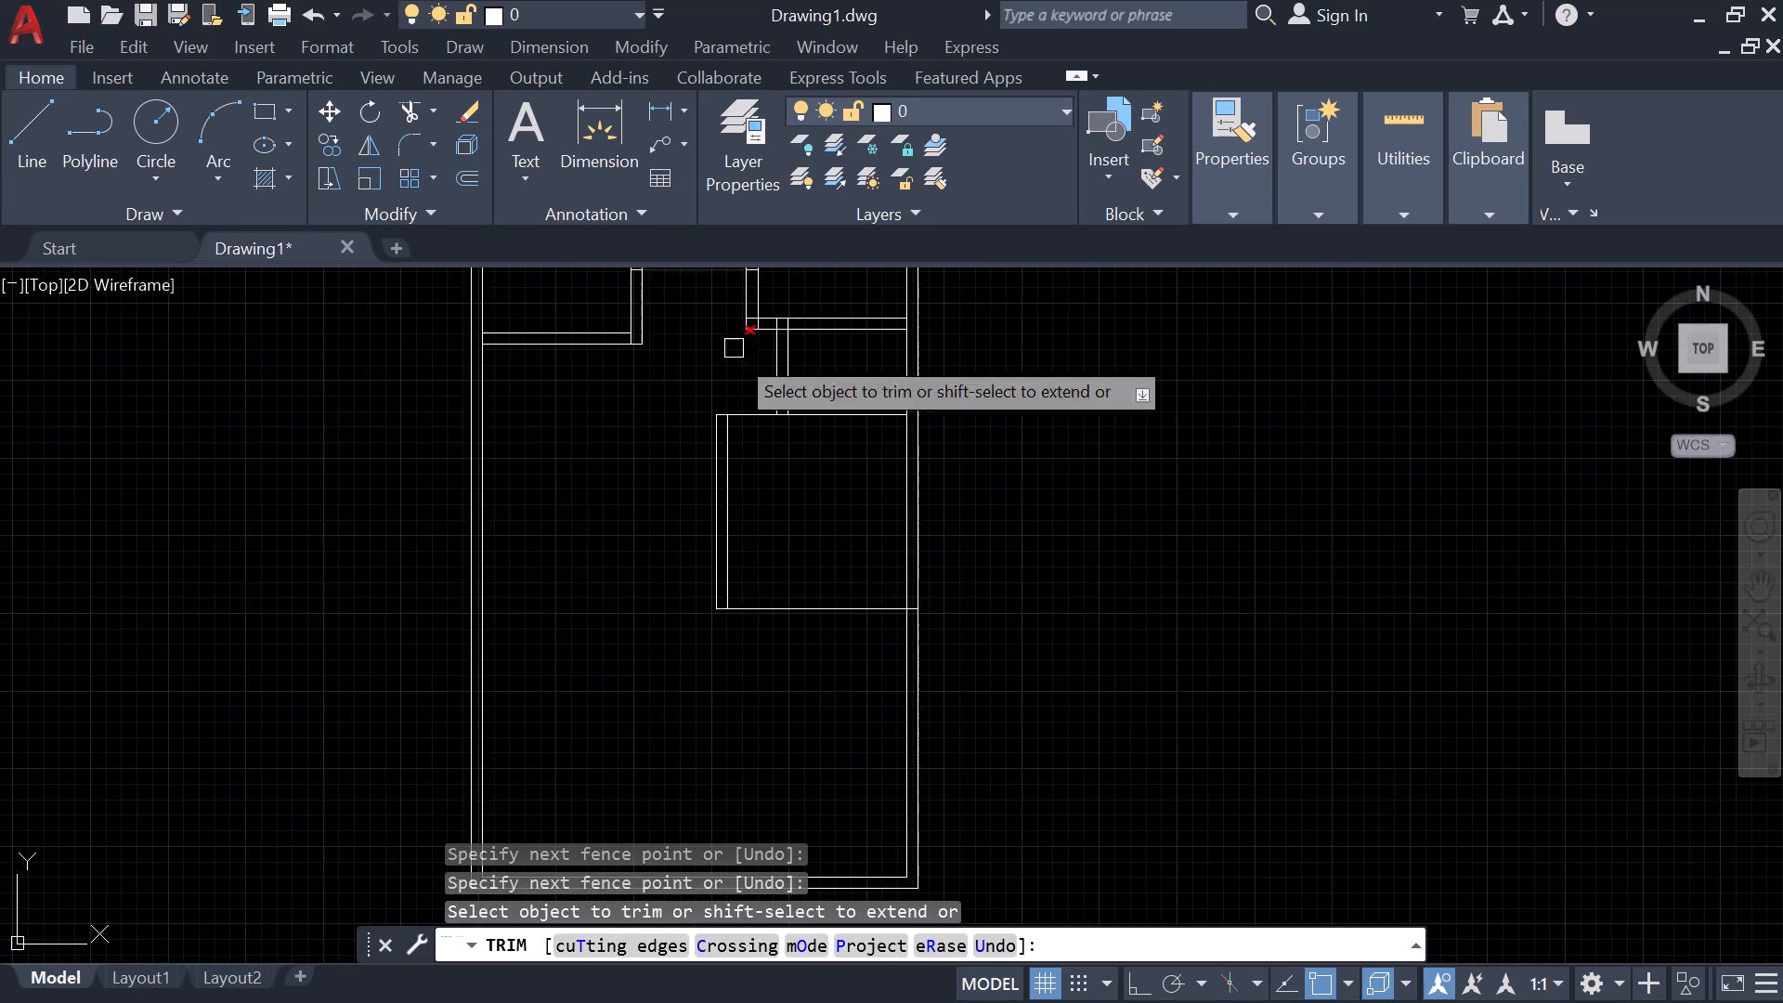
{"action": "scroll", "coordinate": [741, 391], "scroll_direction": "up", "scroll_amount": 2}
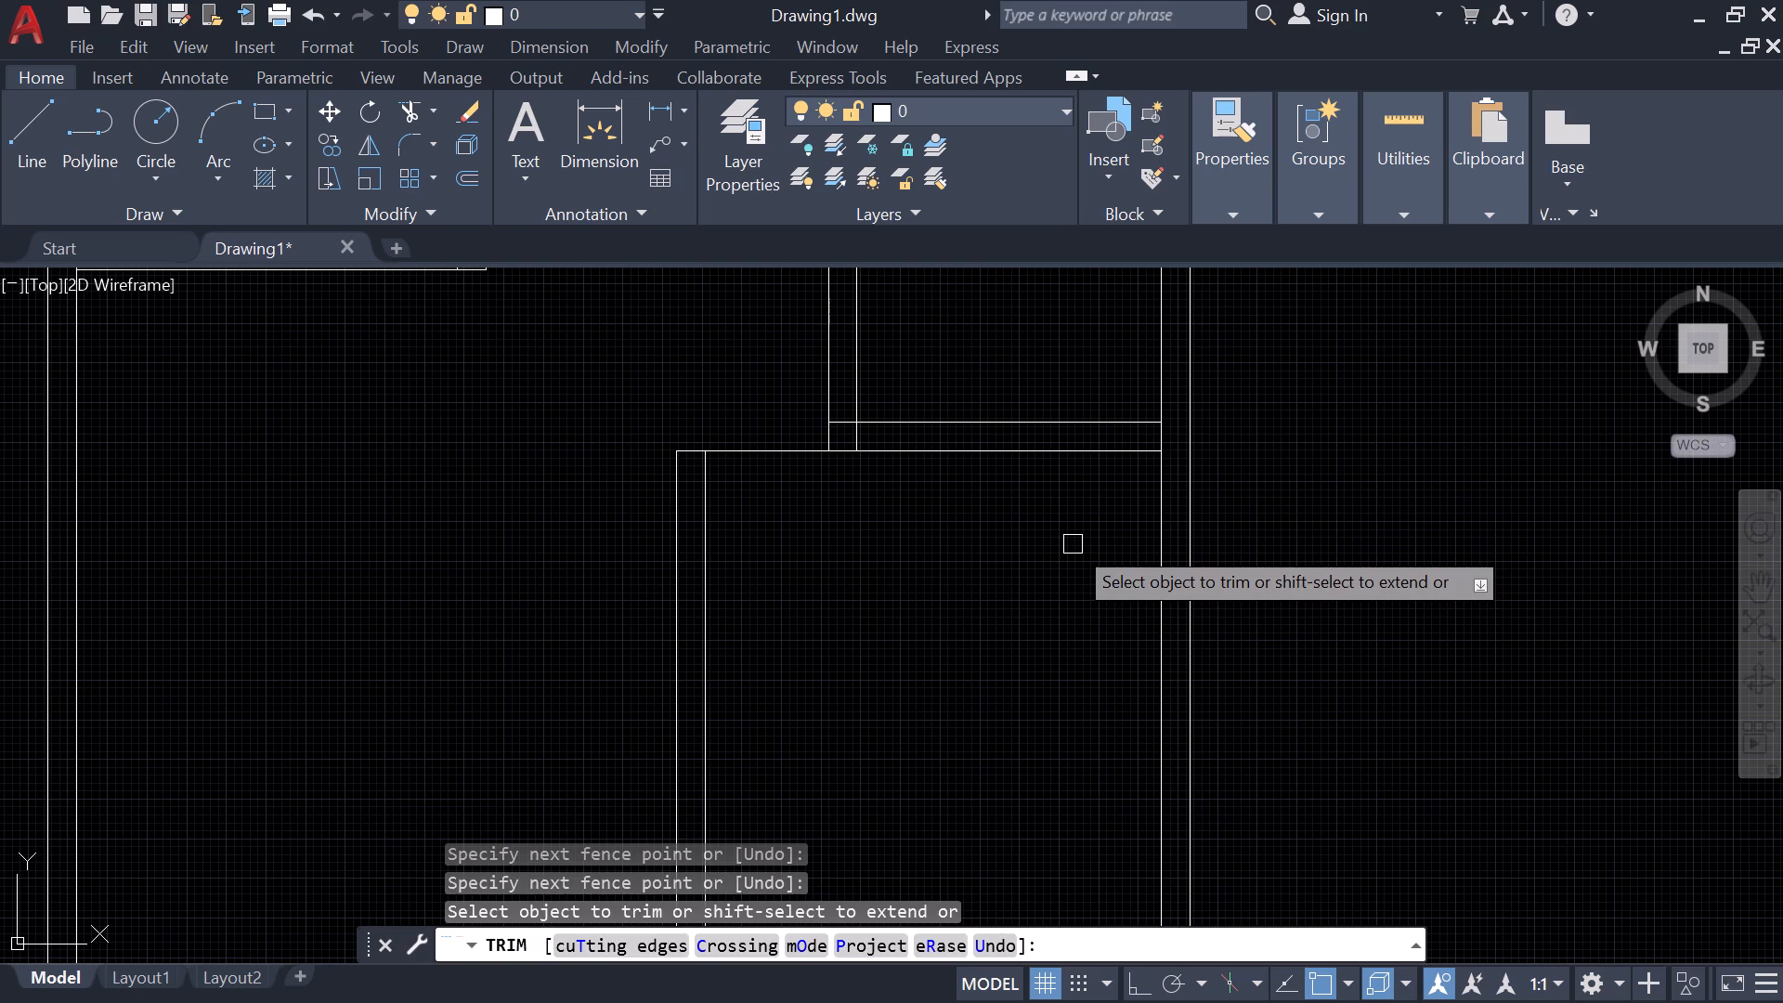
{"action": "key", "text": "Escape"}
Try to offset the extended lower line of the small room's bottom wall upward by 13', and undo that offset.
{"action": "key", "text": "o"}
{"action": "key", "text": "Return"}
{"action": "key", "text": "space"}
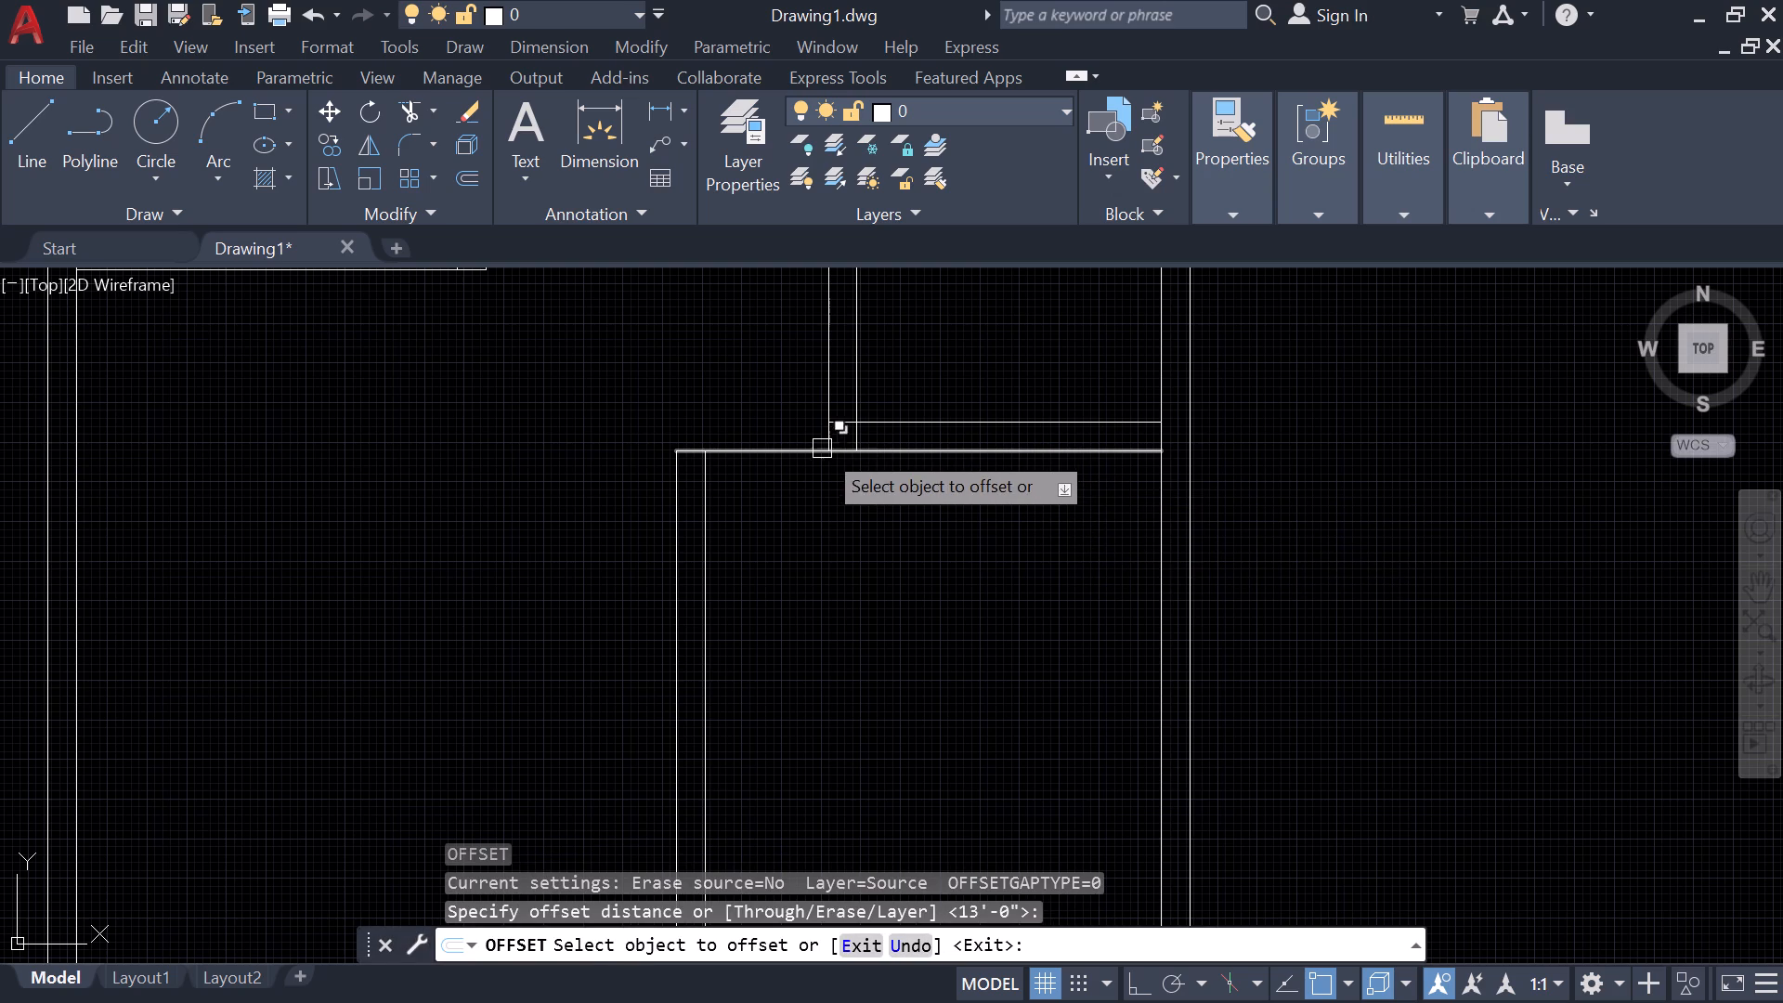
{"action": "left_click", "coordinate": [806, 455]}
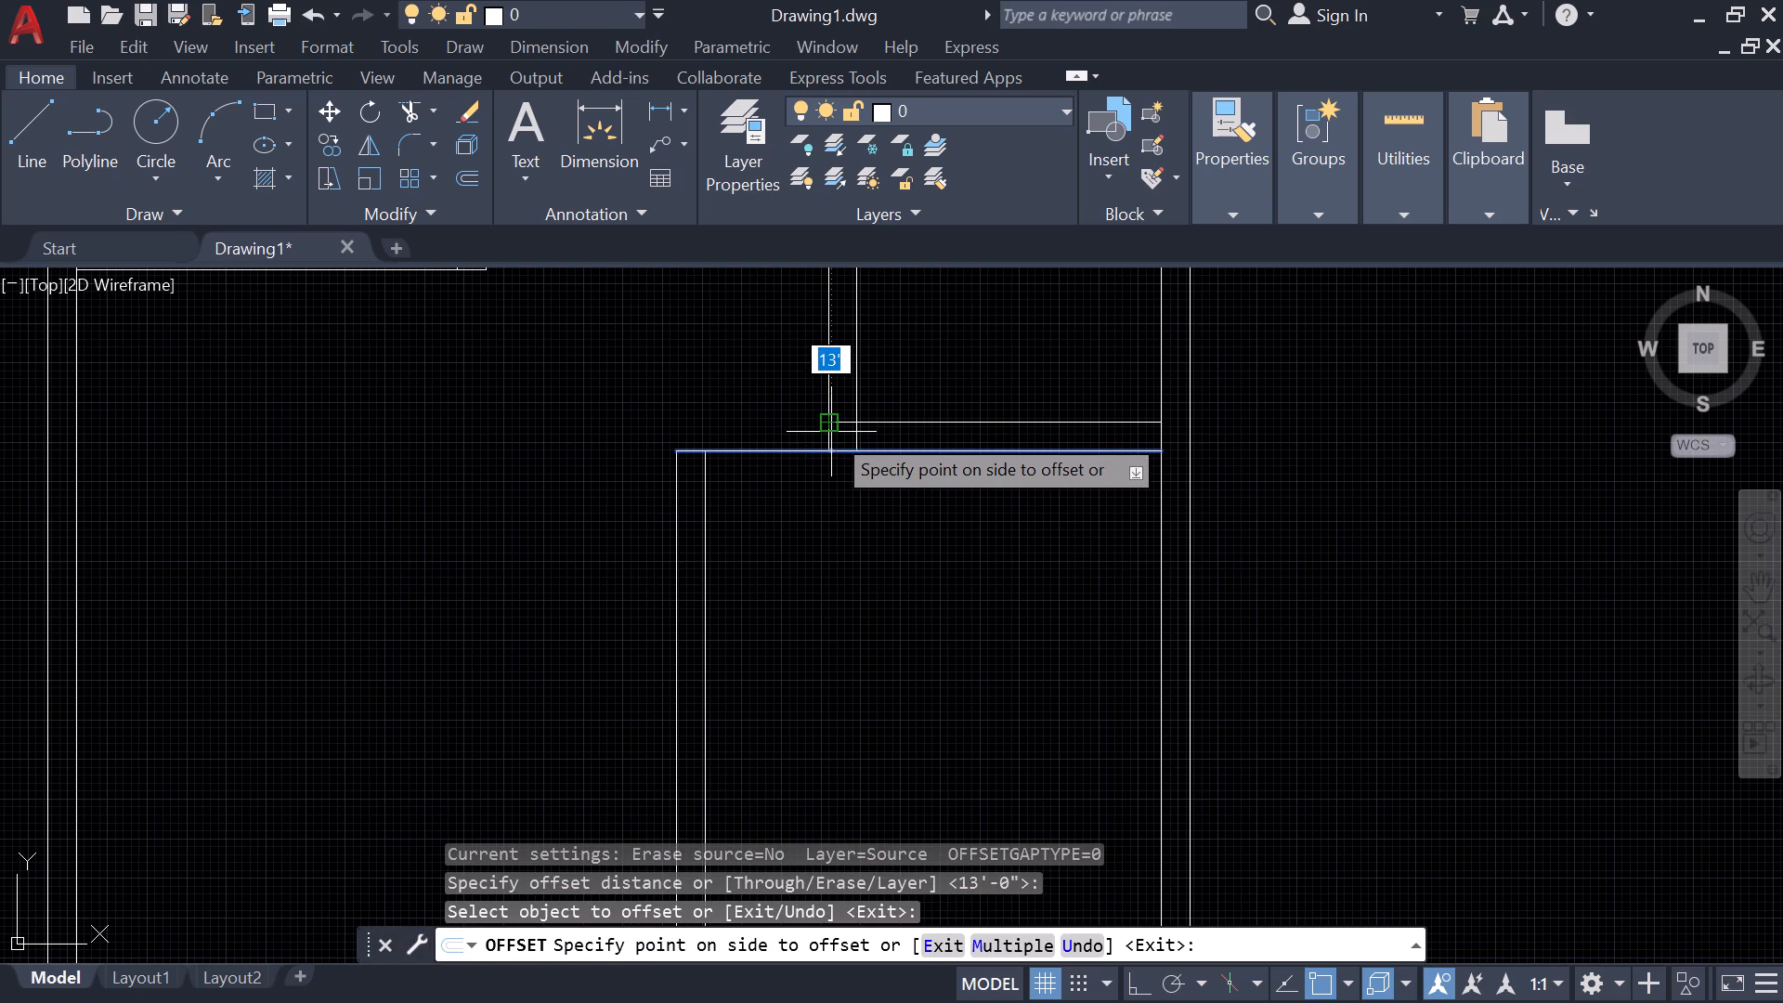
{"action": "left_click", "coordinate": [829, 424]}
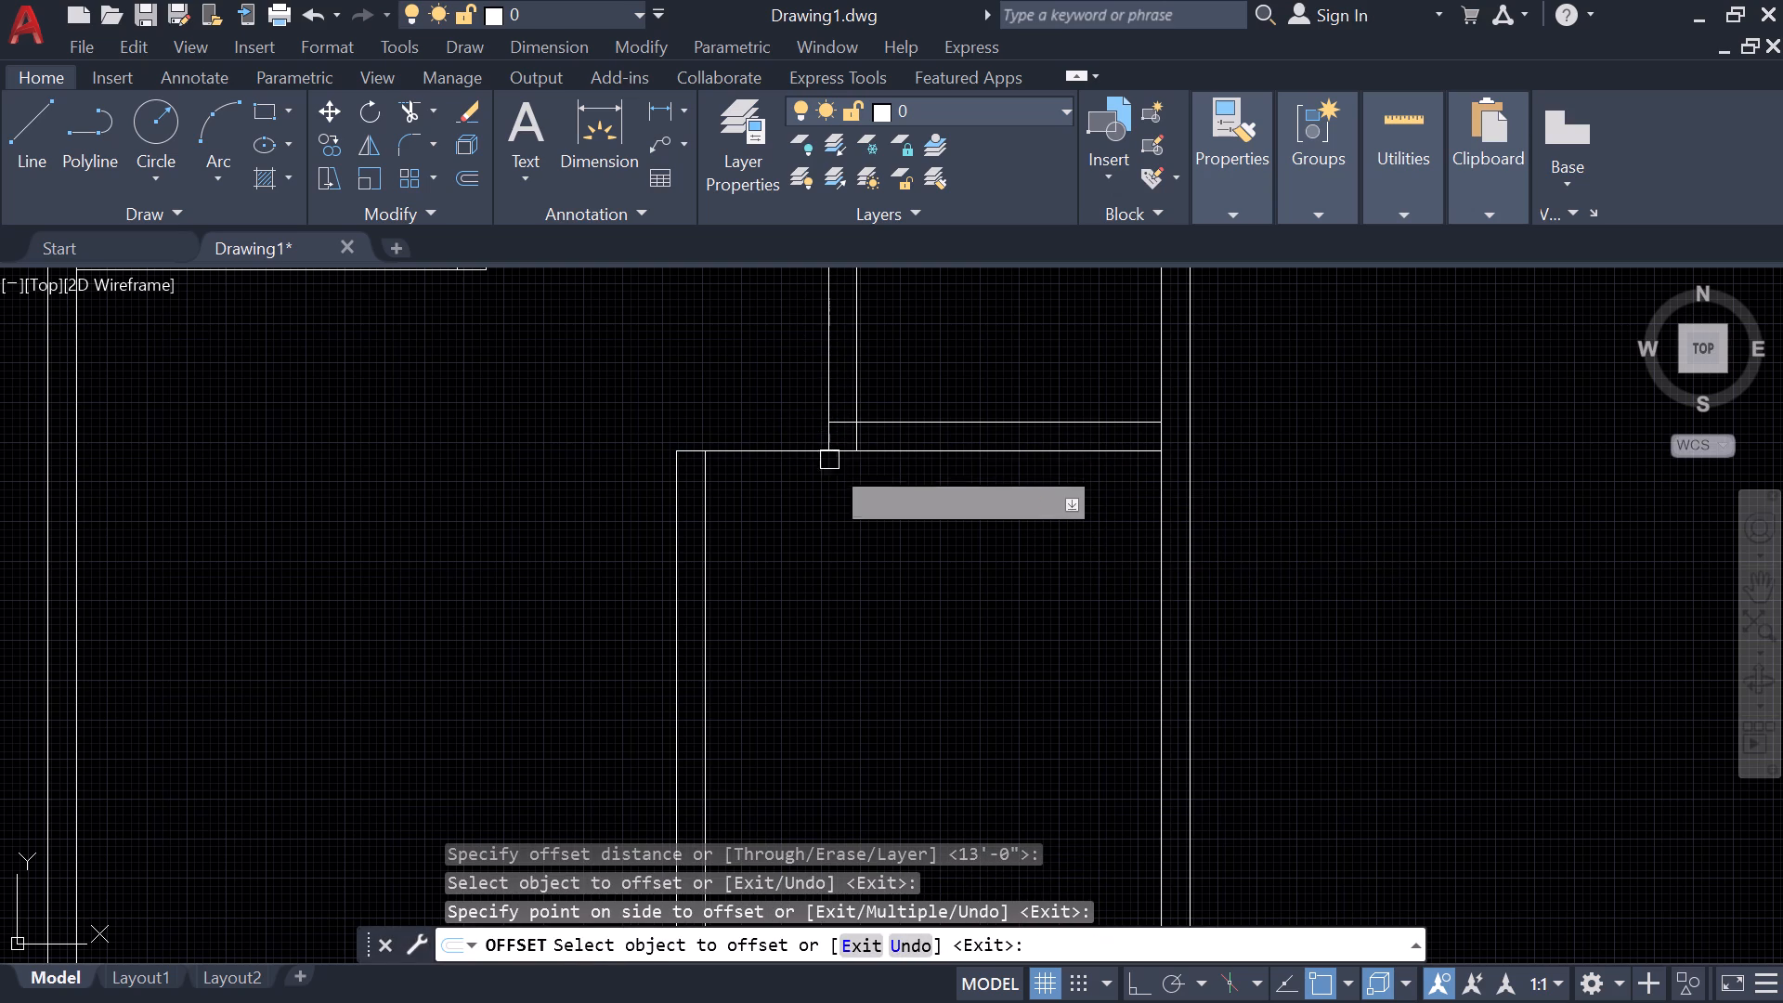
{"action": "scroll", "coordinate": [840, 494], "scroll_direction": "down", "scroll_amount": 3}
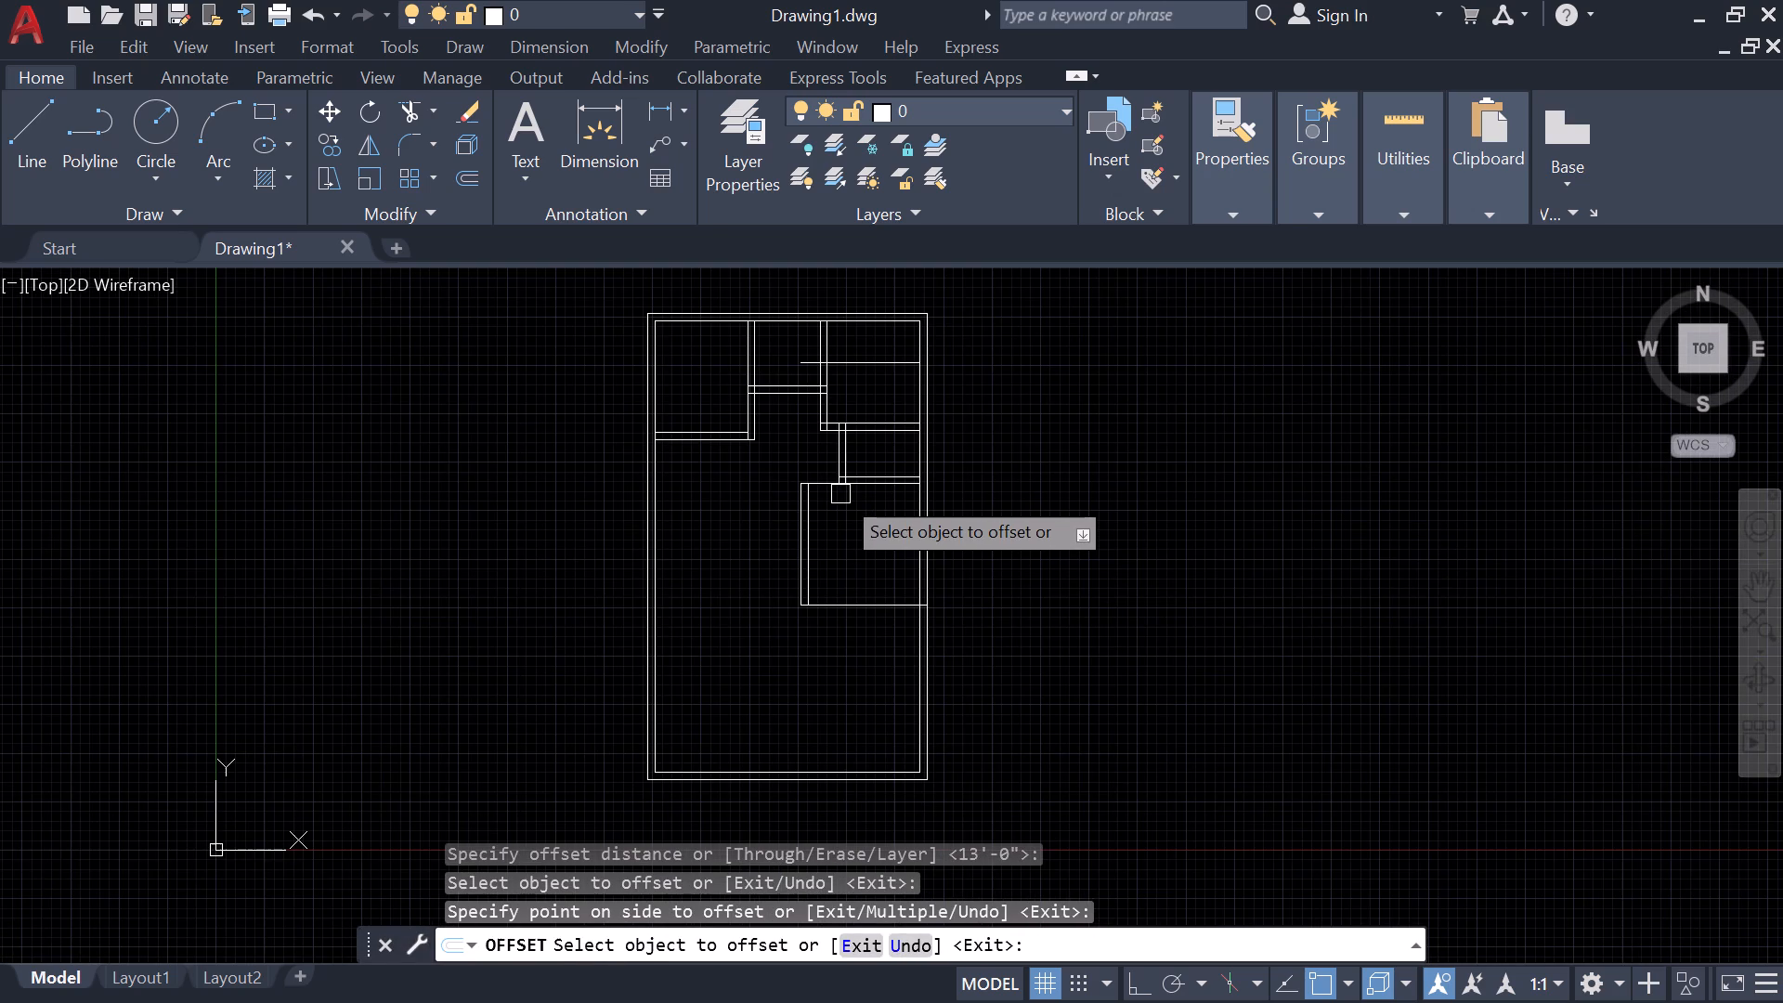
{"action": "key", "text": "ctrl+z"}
Offset the extended lower line of the small right-hand room's bottom wall 9" upward.
{"action": "scroll", "coordinate": [840, 490], "scroll_direction": "up", "scroll_amount": 2}
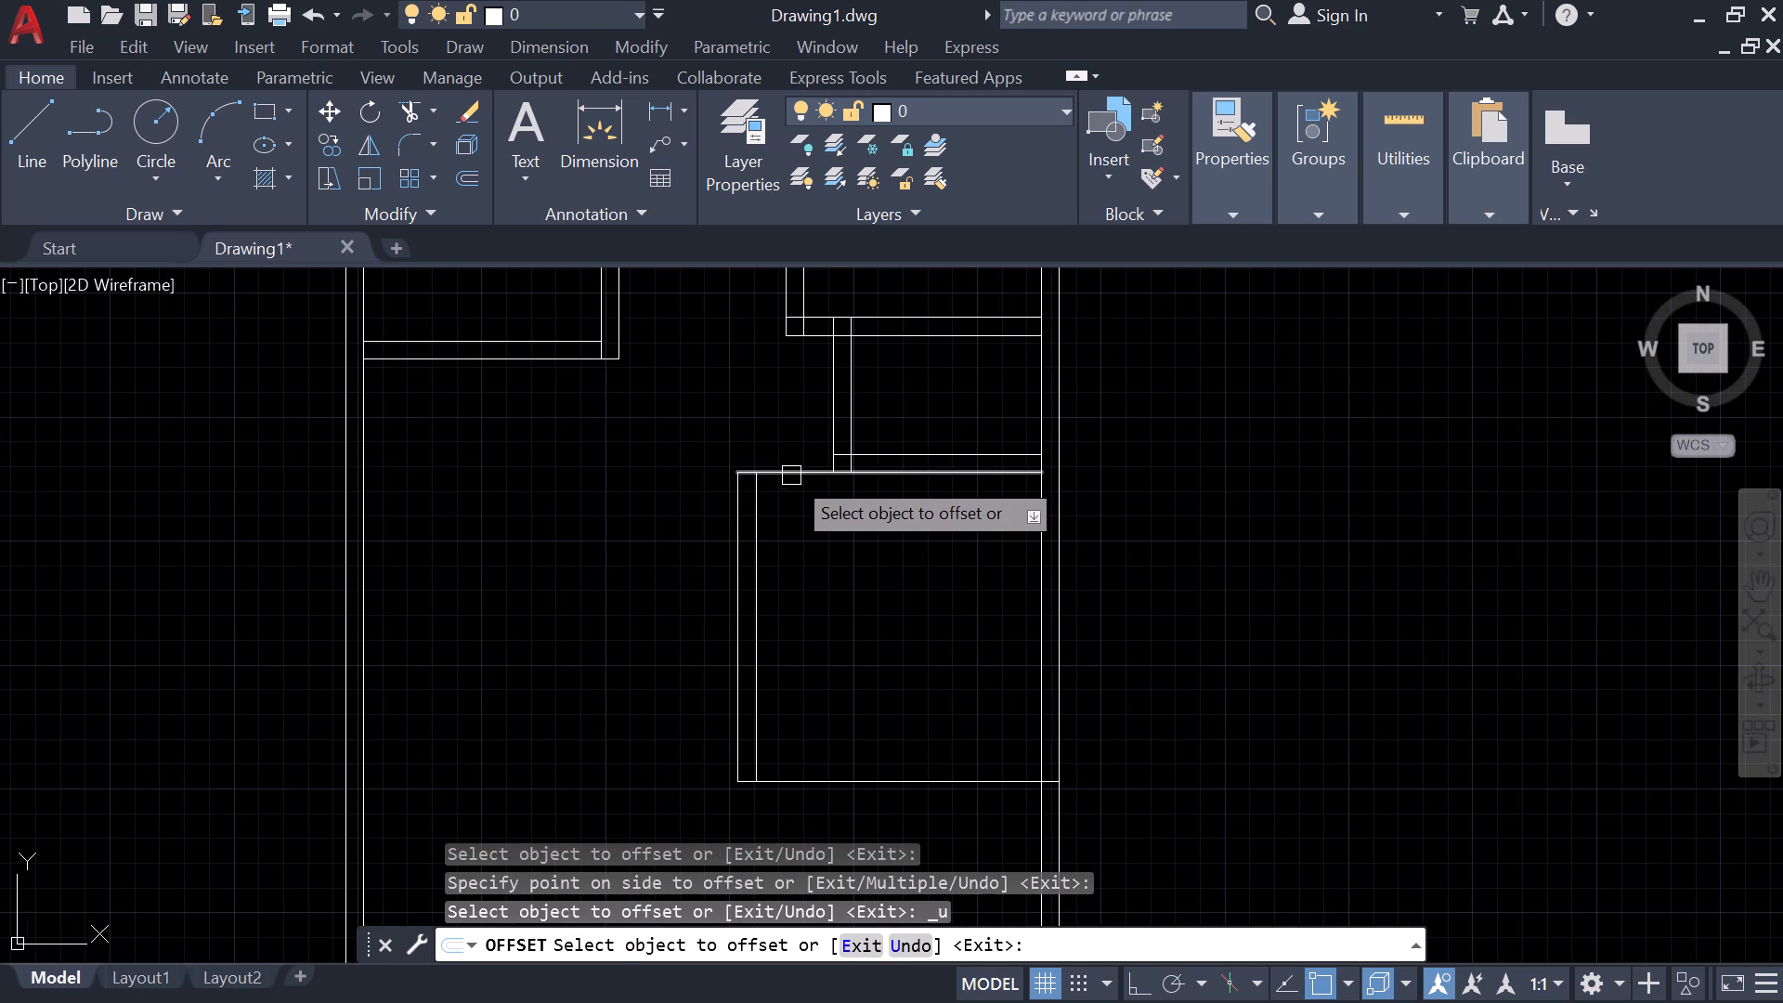
{"action": "left_click", "coordinate": [791, 475]}
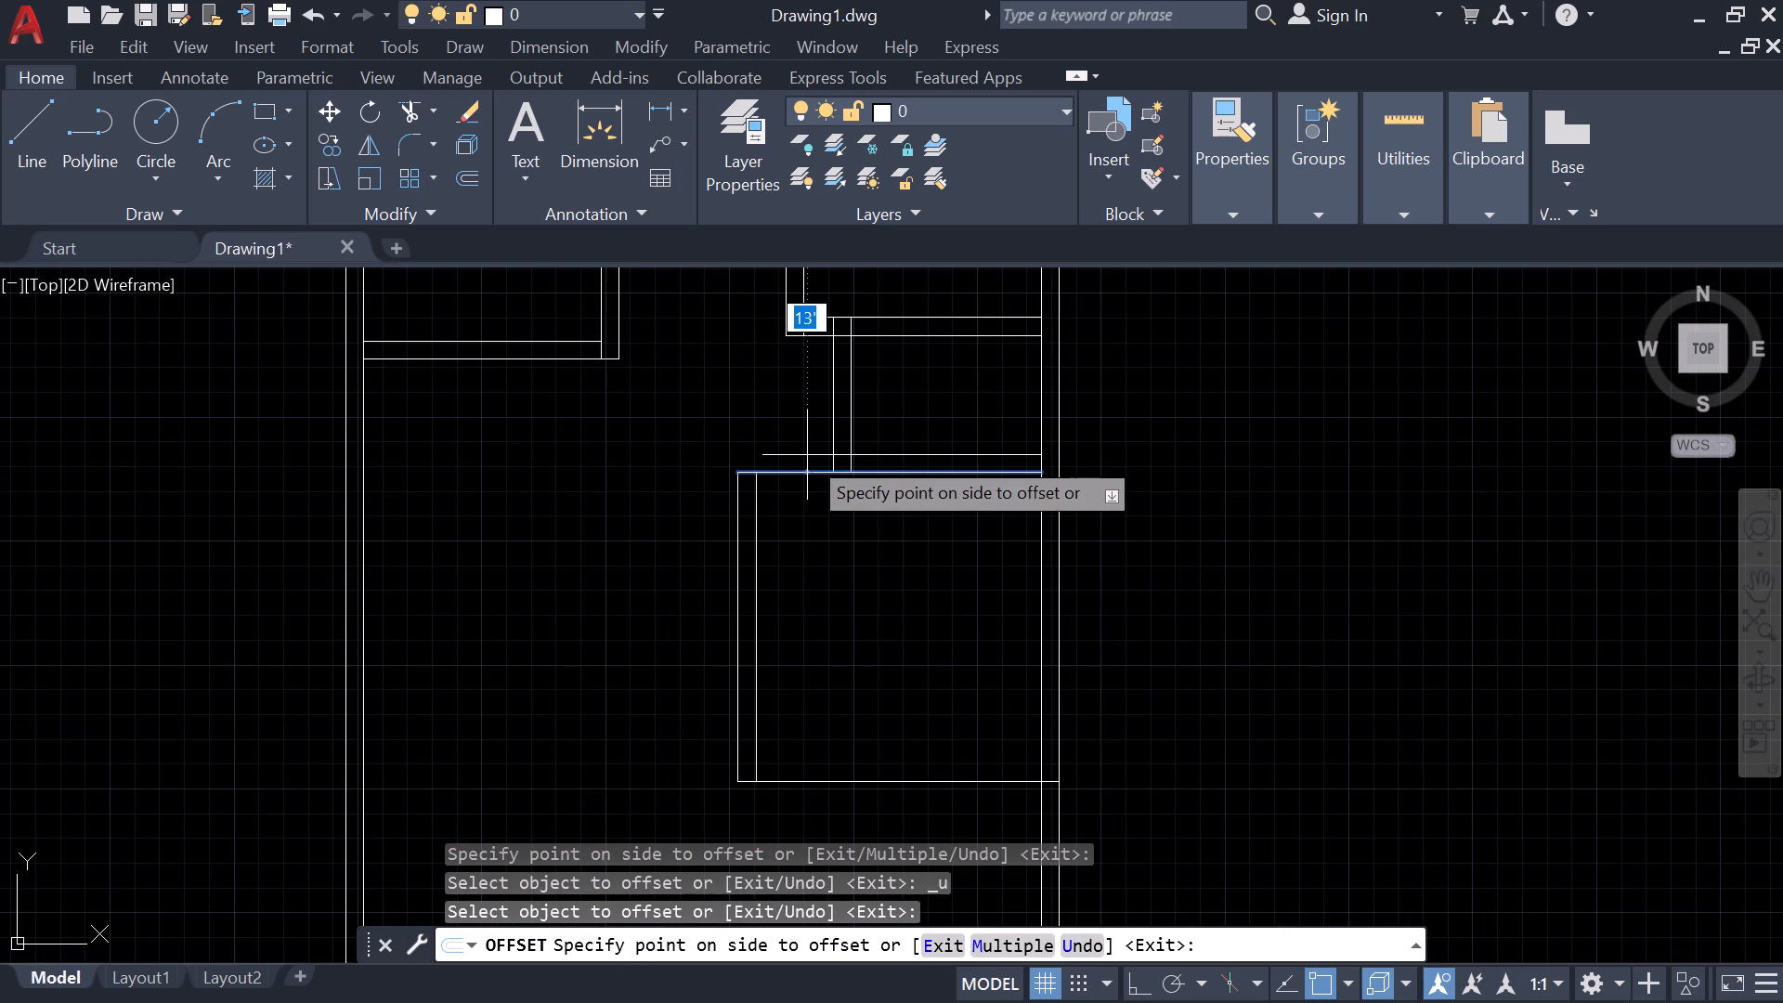
{"action": "type", "text": "9\""}
{"action": "key", "text": "Return"}
{"action": "left_click", "coordinate": [807, 455]}
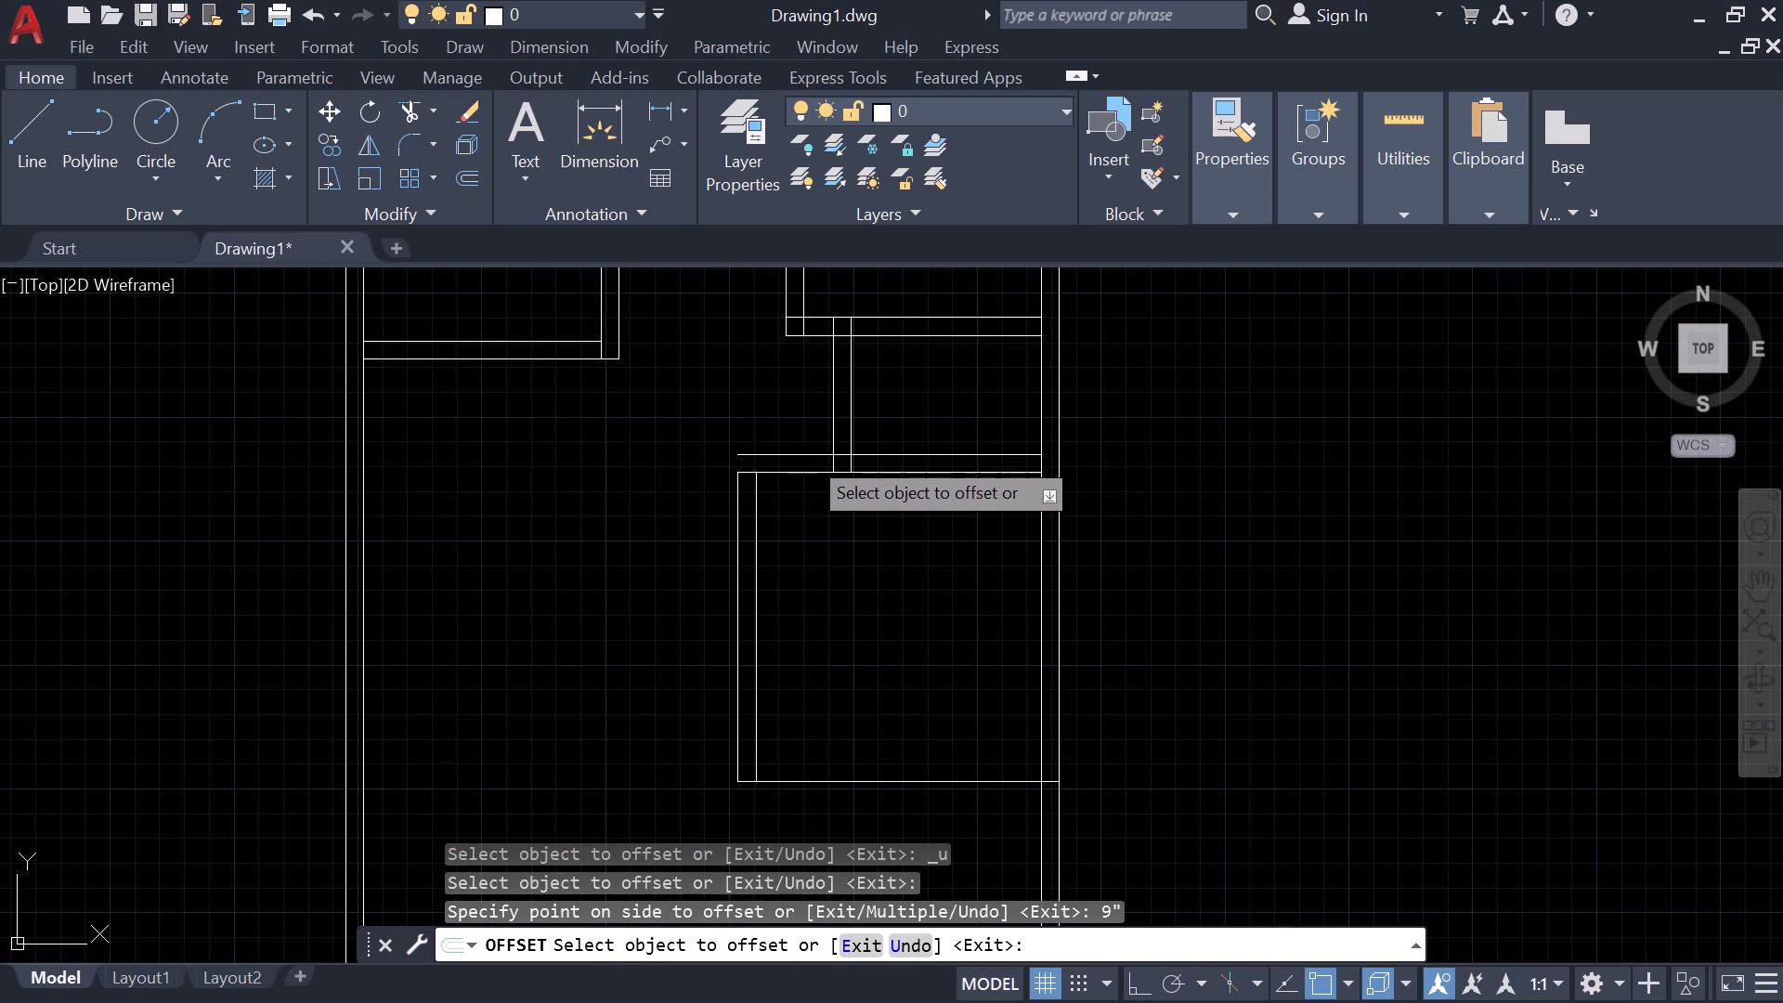
{"action": "key", "text": "Escape"}
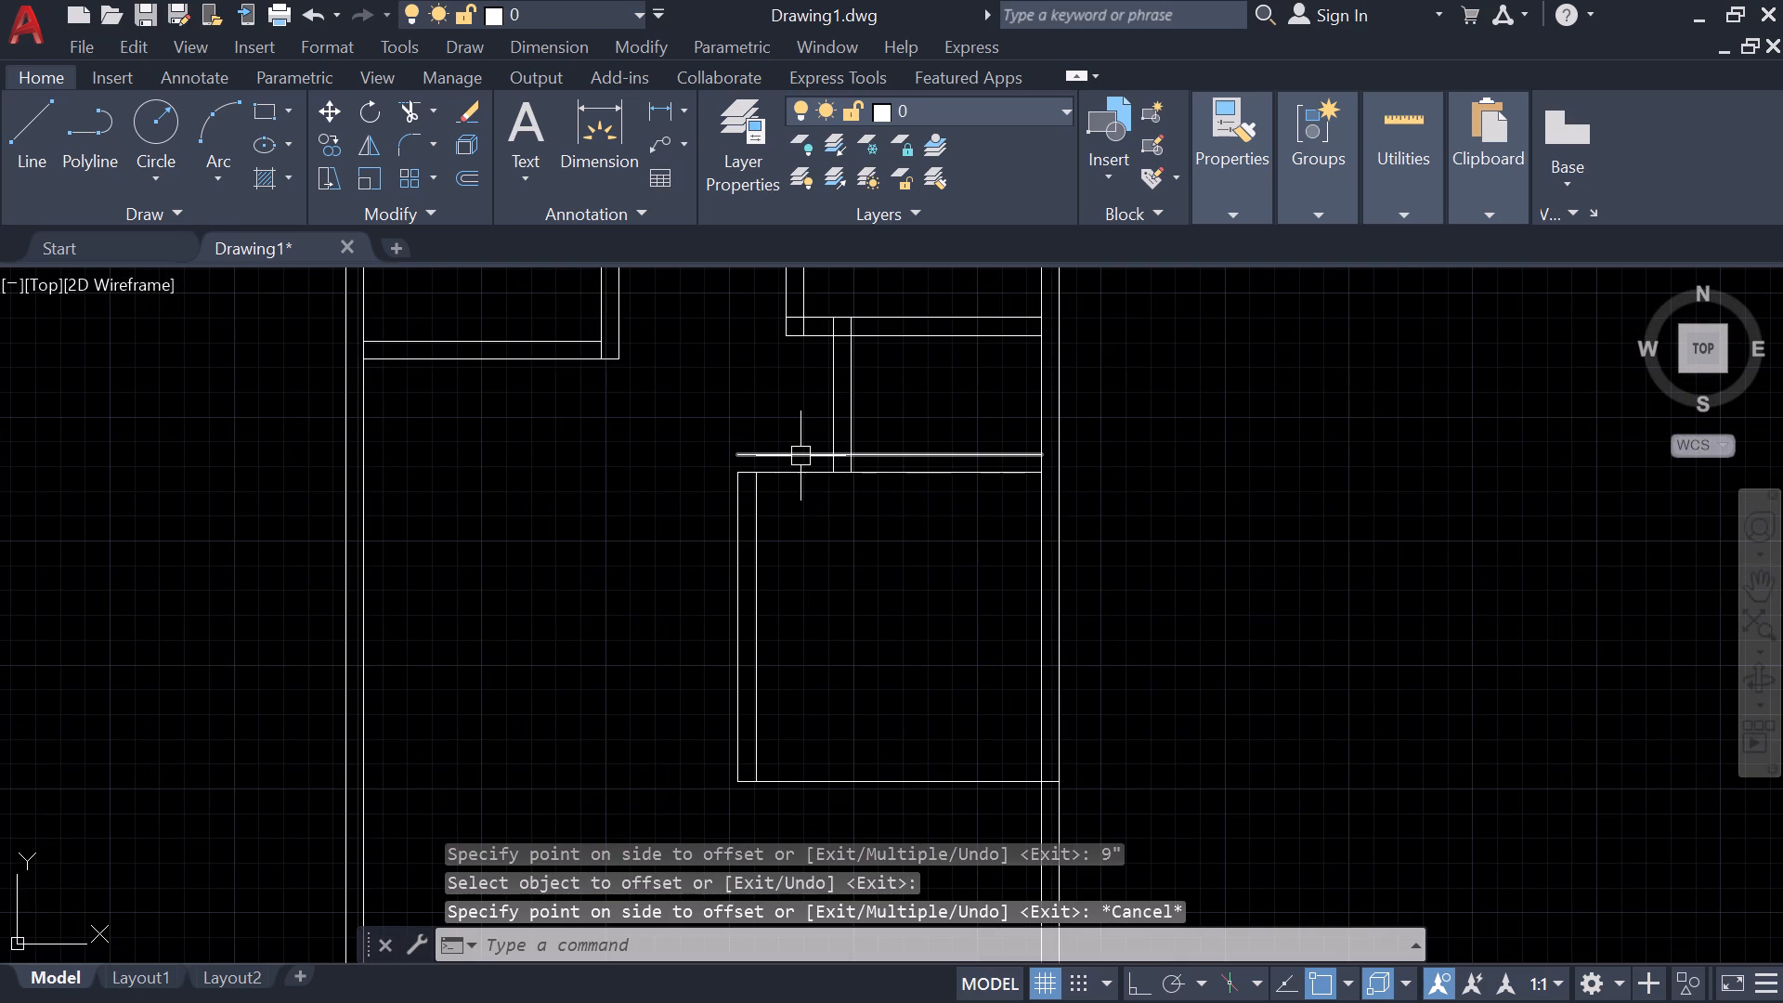
Extend both lines of the 12' vertical wall up to the new 9" offset line.
{"action": "type", "text": "ex"}
{"action": "key", "text": "space"}
{"action": "left_click_drag", "start_coordinate": [831, 549], "coordinate": [724, 559]}
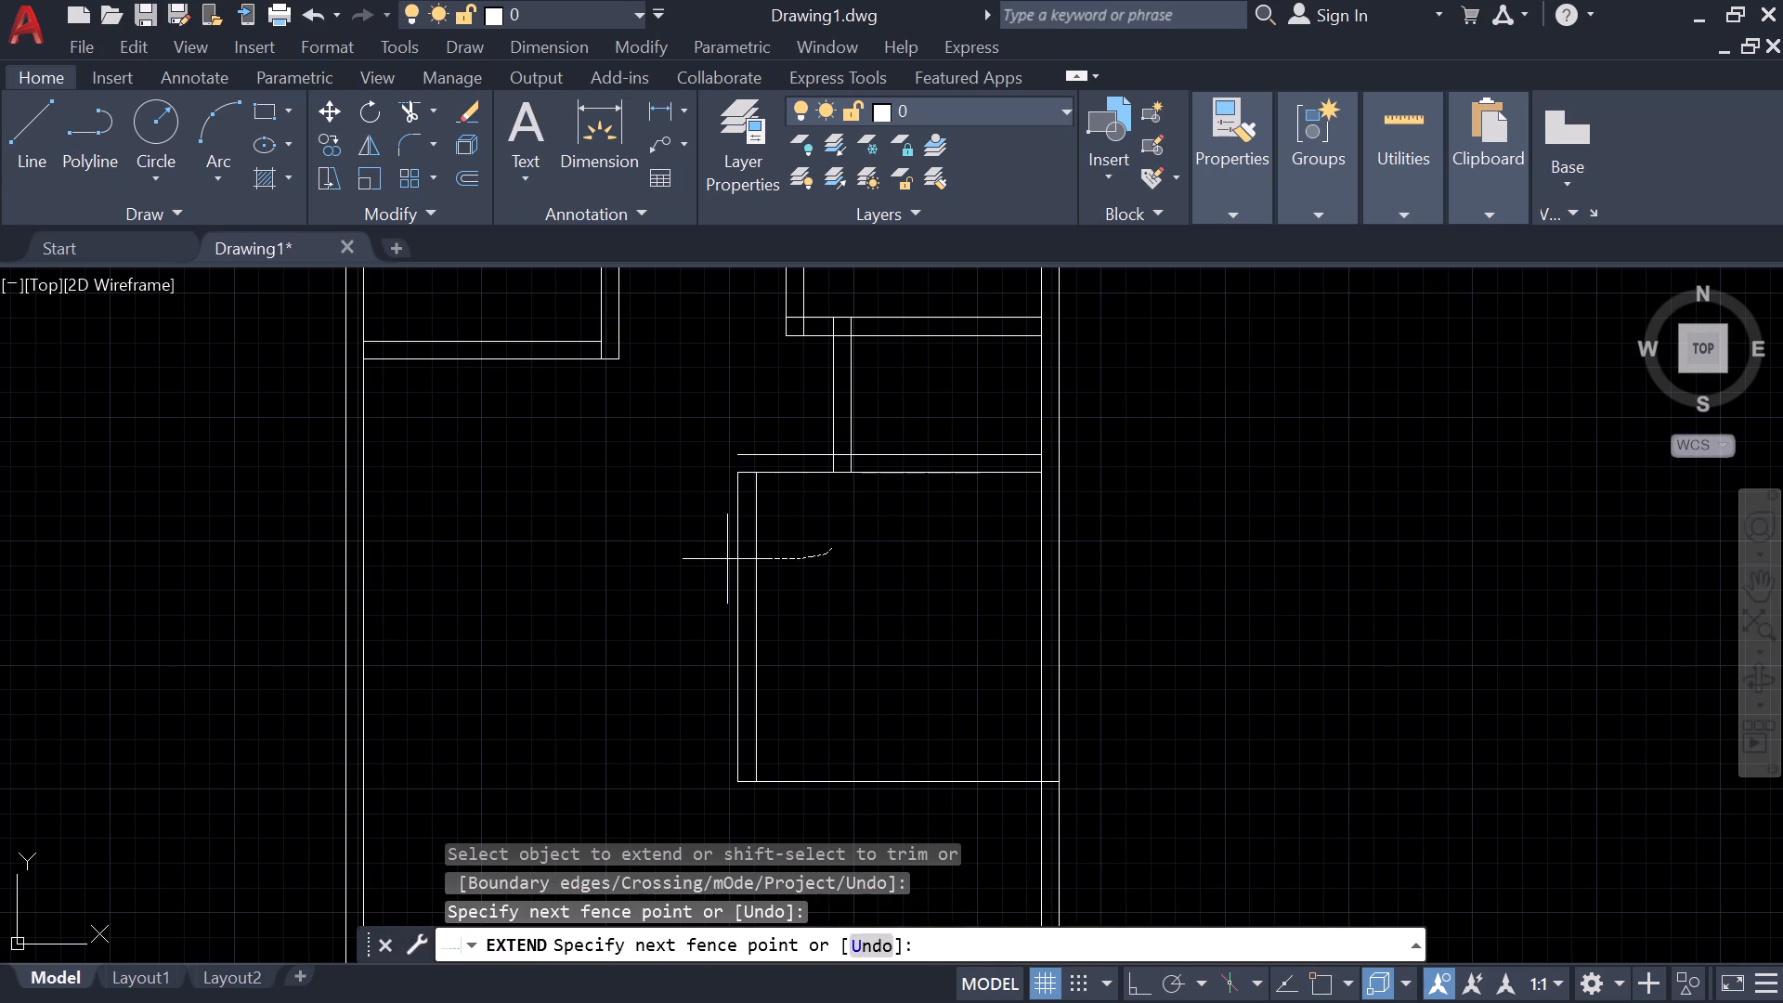
{"action": "left_click_drag", "start_coordinate": [724, 559], "coordinate": [691, 548]}
{"action": "key", "text": "Escape"}
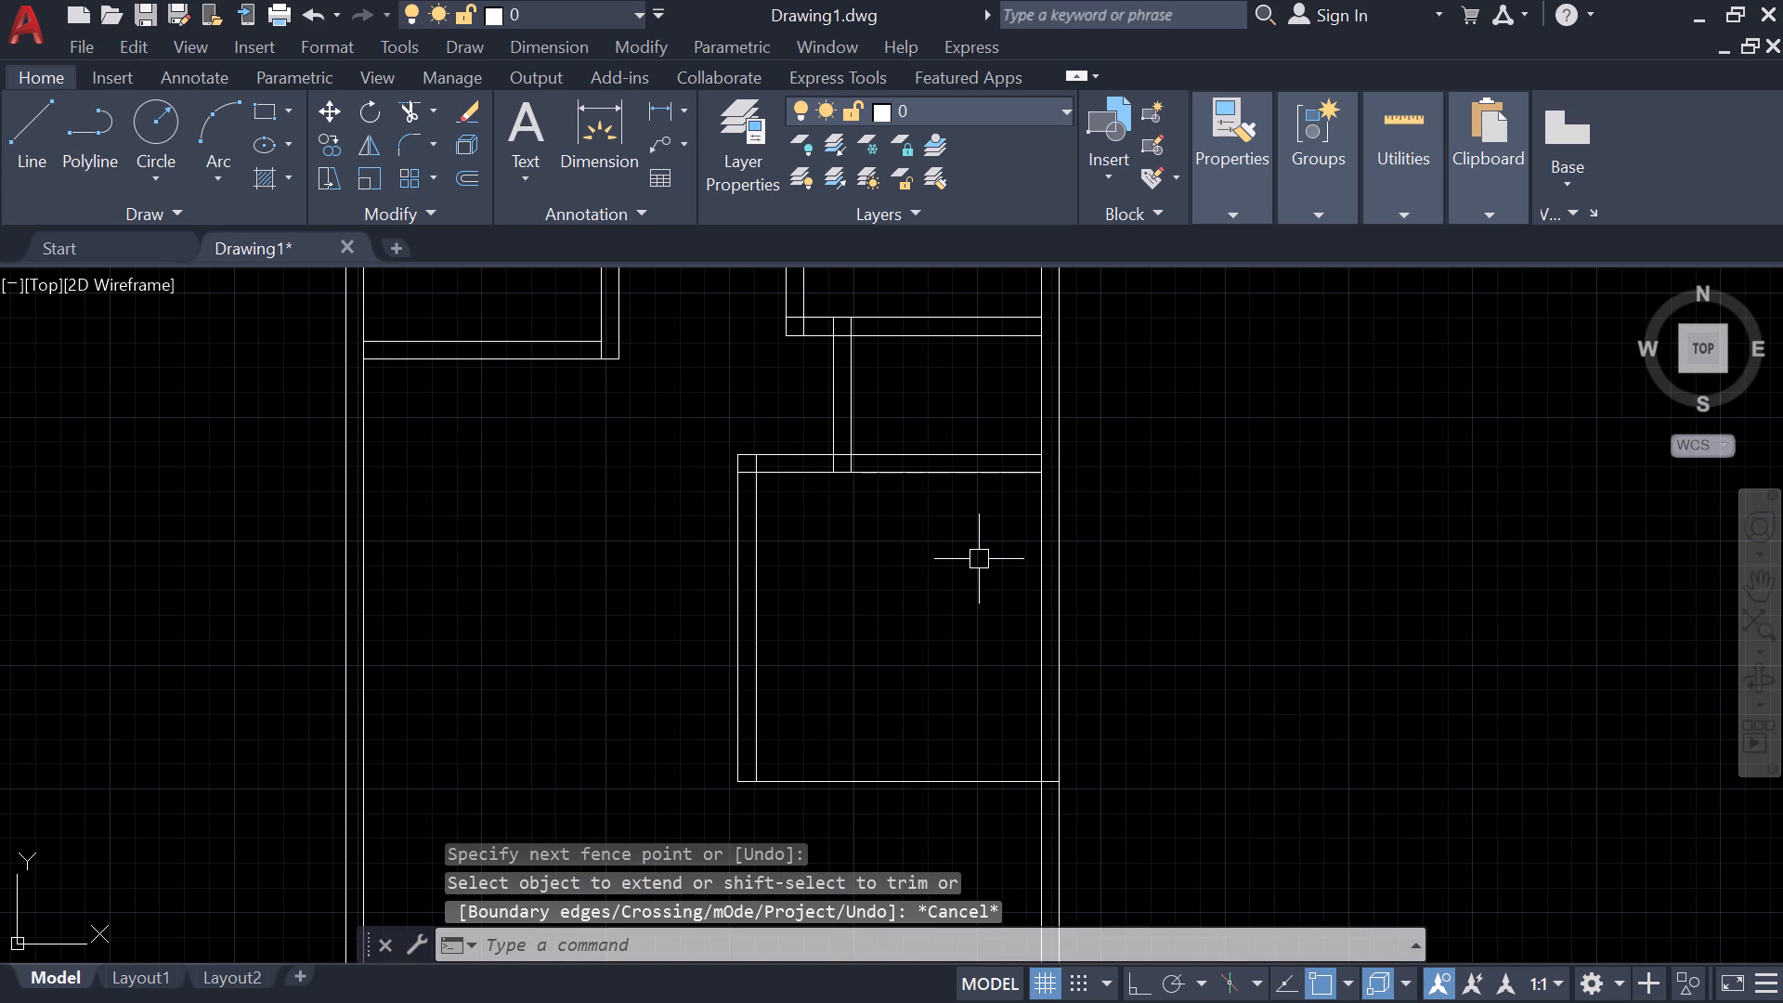
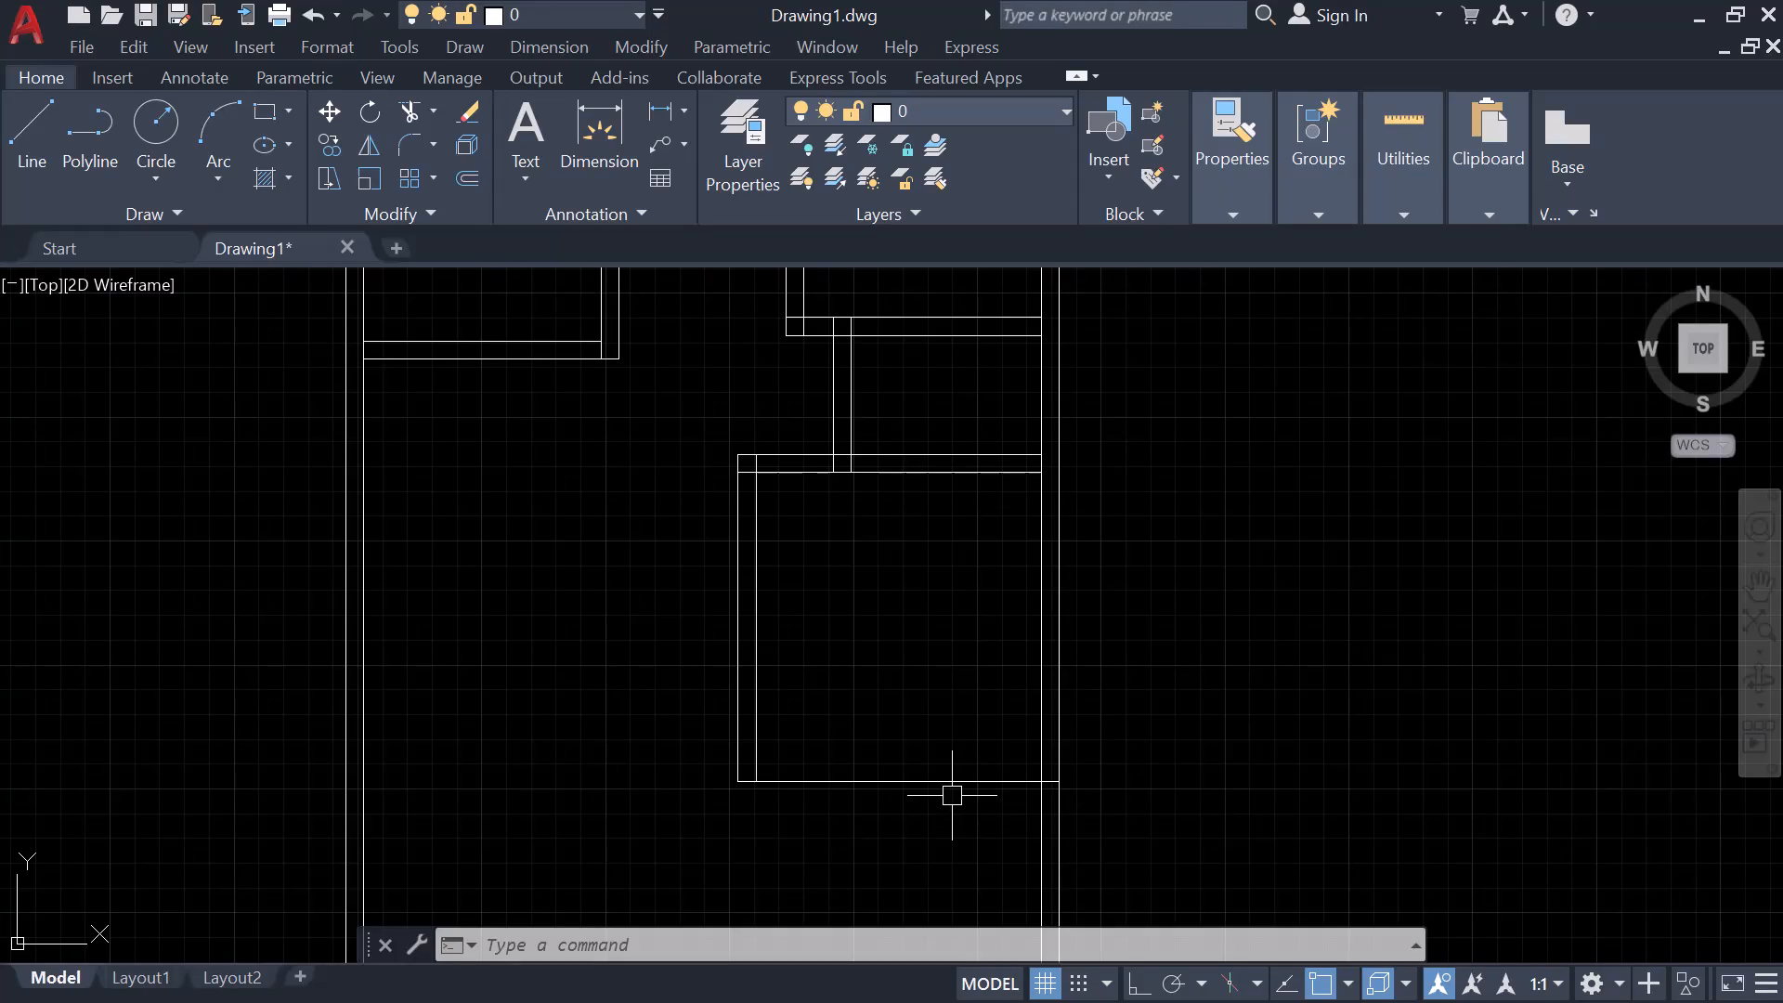
Offset the bottom line of the large right-hand room 9" downward.
{"action": "key", "text": "o"}
{"action": "key", "text": "Return"}
{"action": "key", "text": "9"}
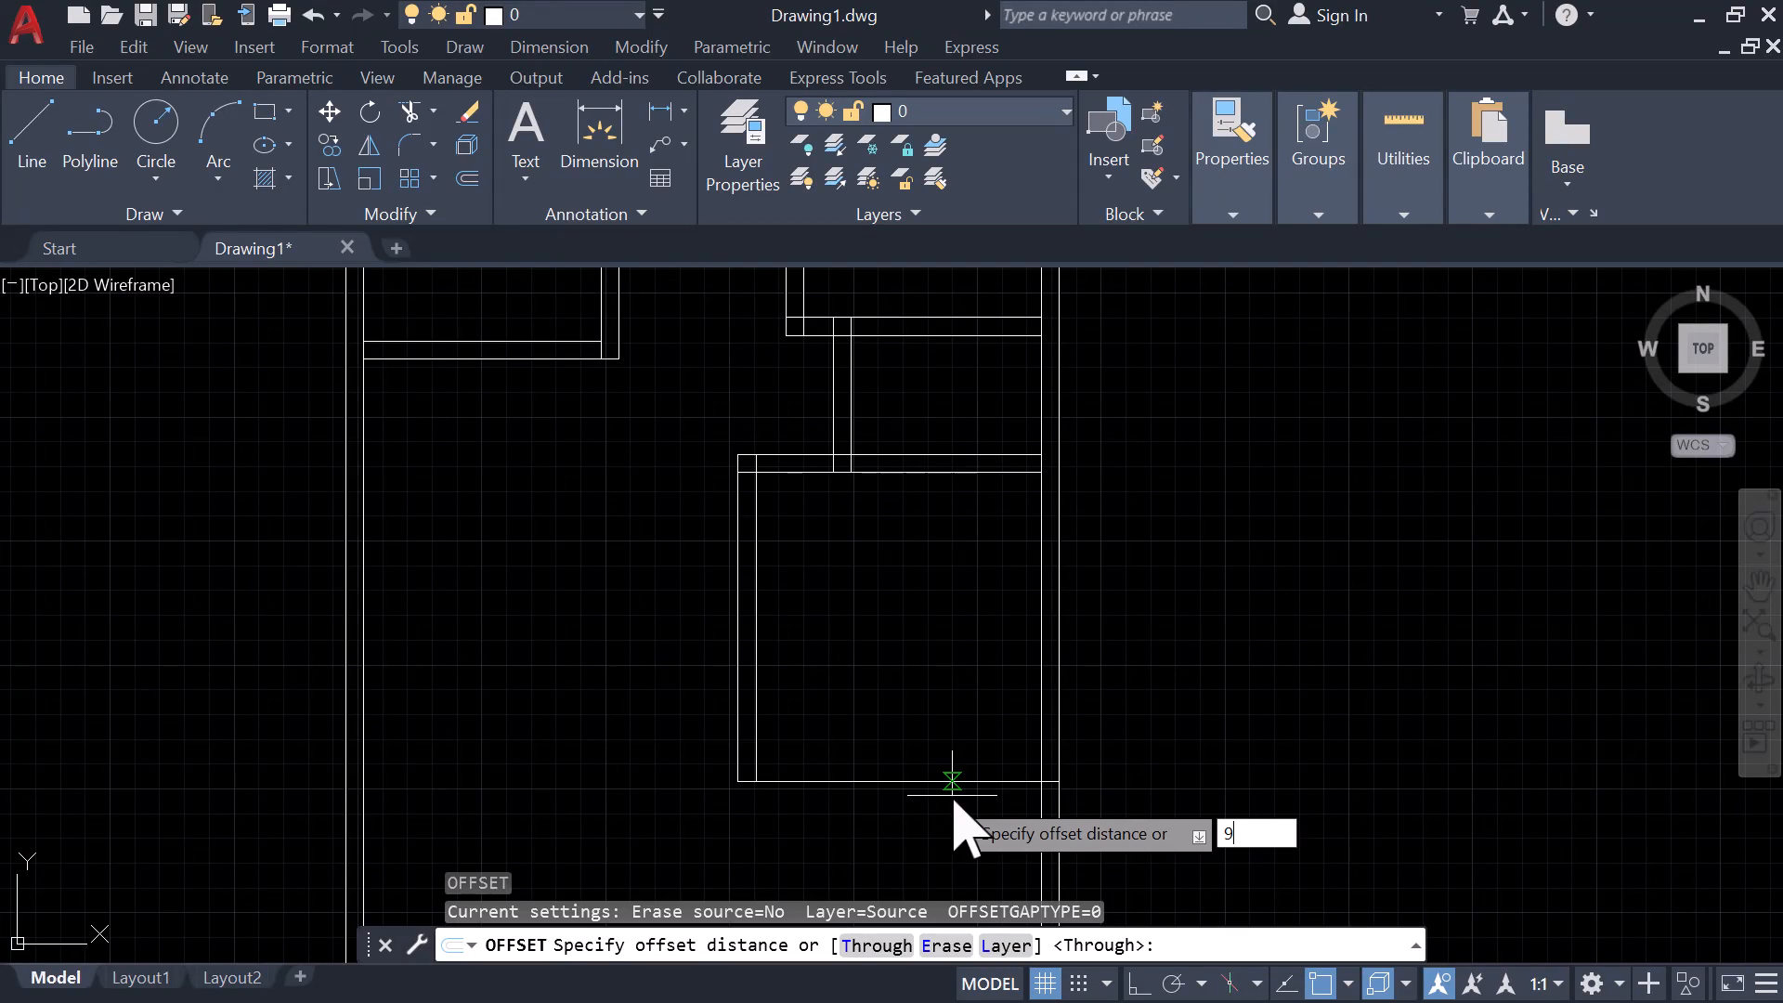
{"action": "key", "text": "shift+quotedbl"}
{"action": "key", "text": "Return"}
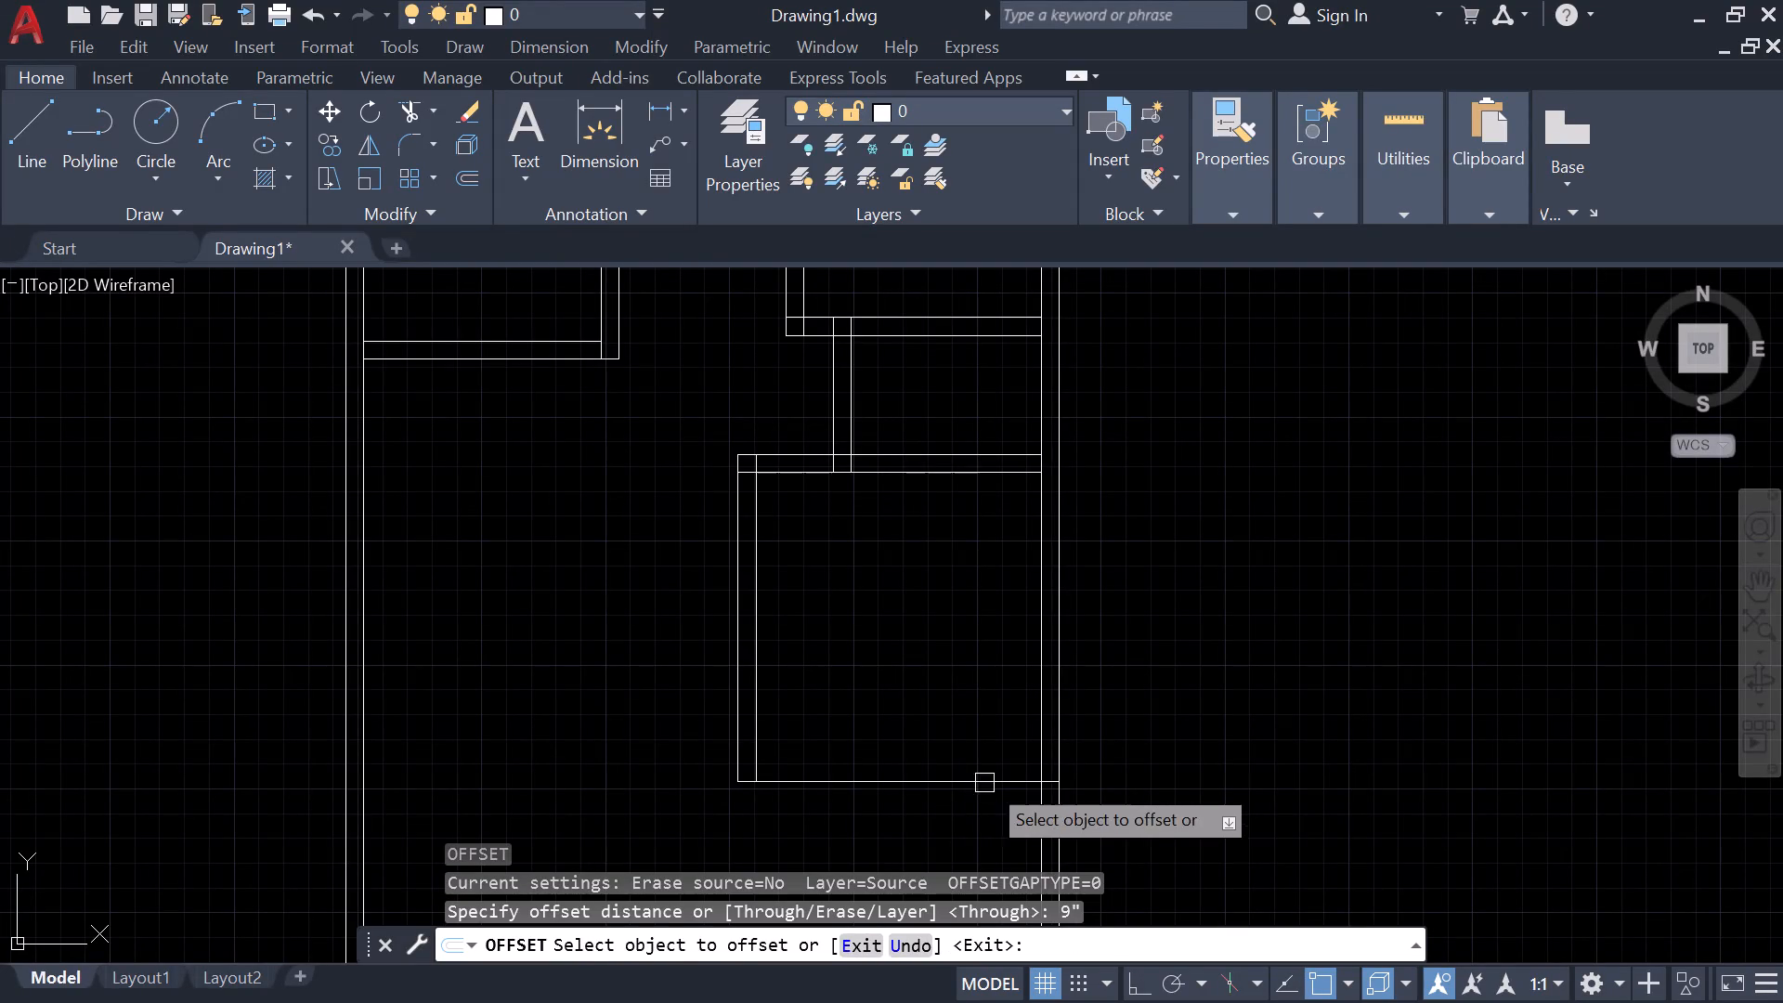
{"action": "left_click", "coordinate": [989, 778]}
{"action": "left_click", "coordinate": [987, 827]}
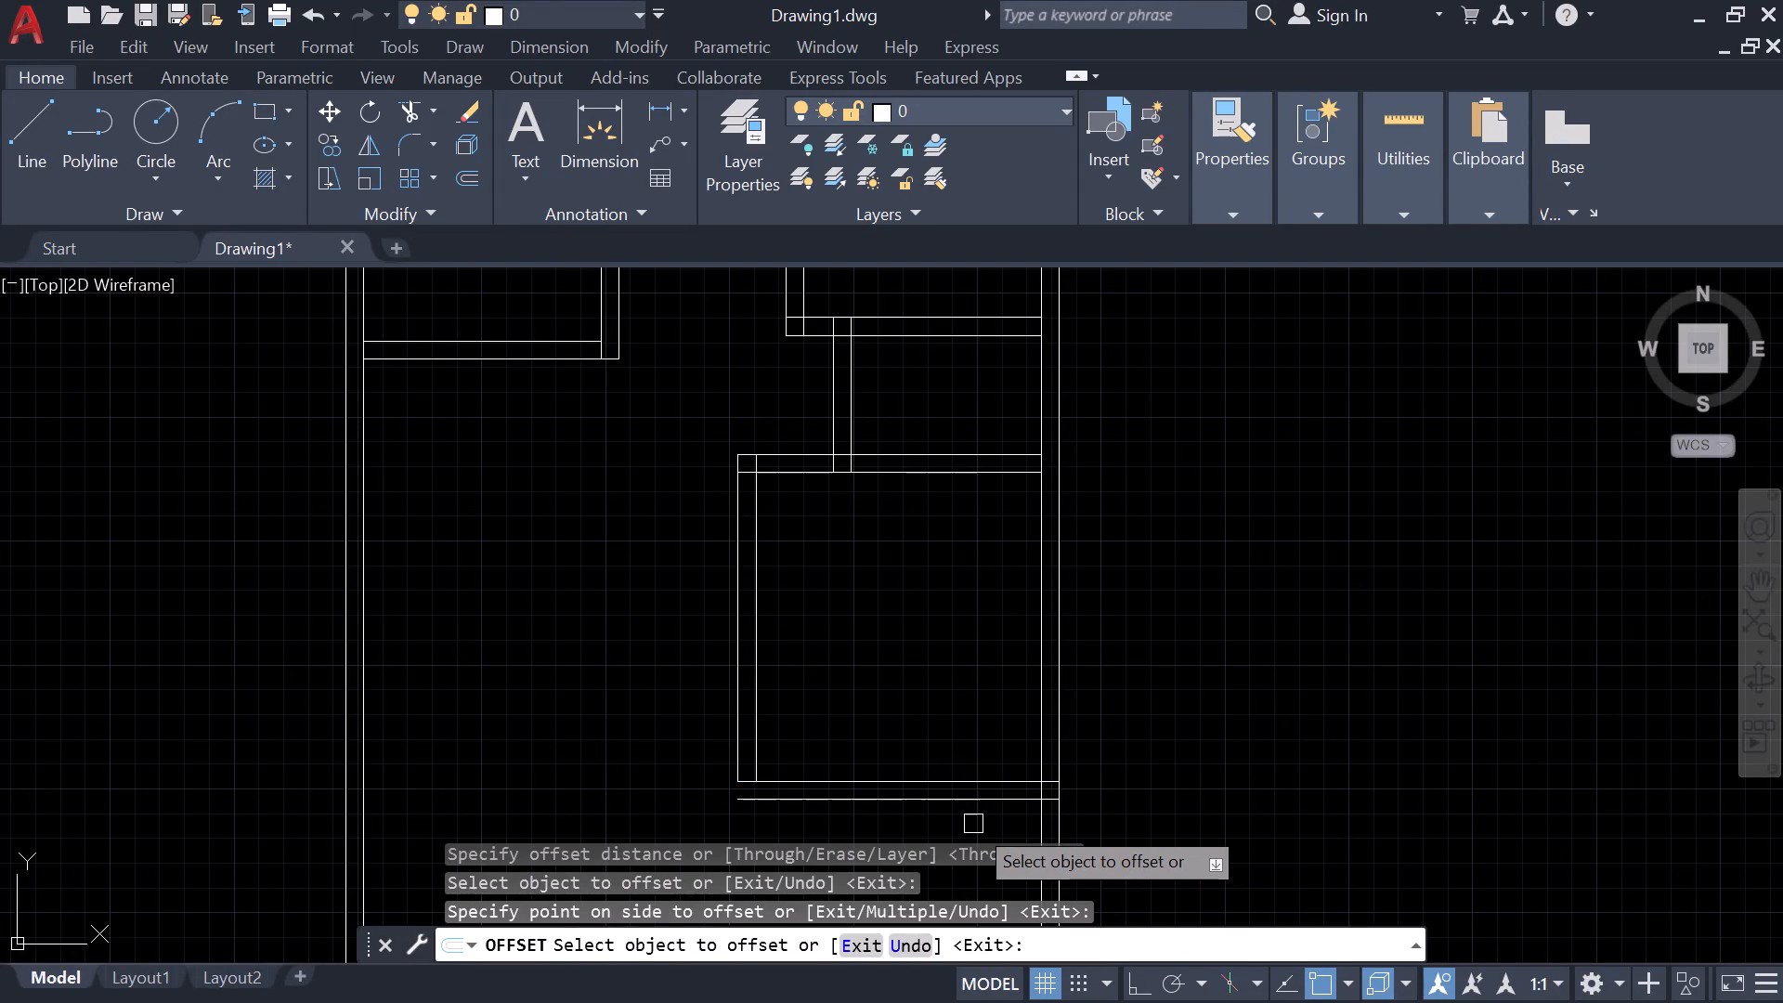
{"action": "key", "text": "Escape"}
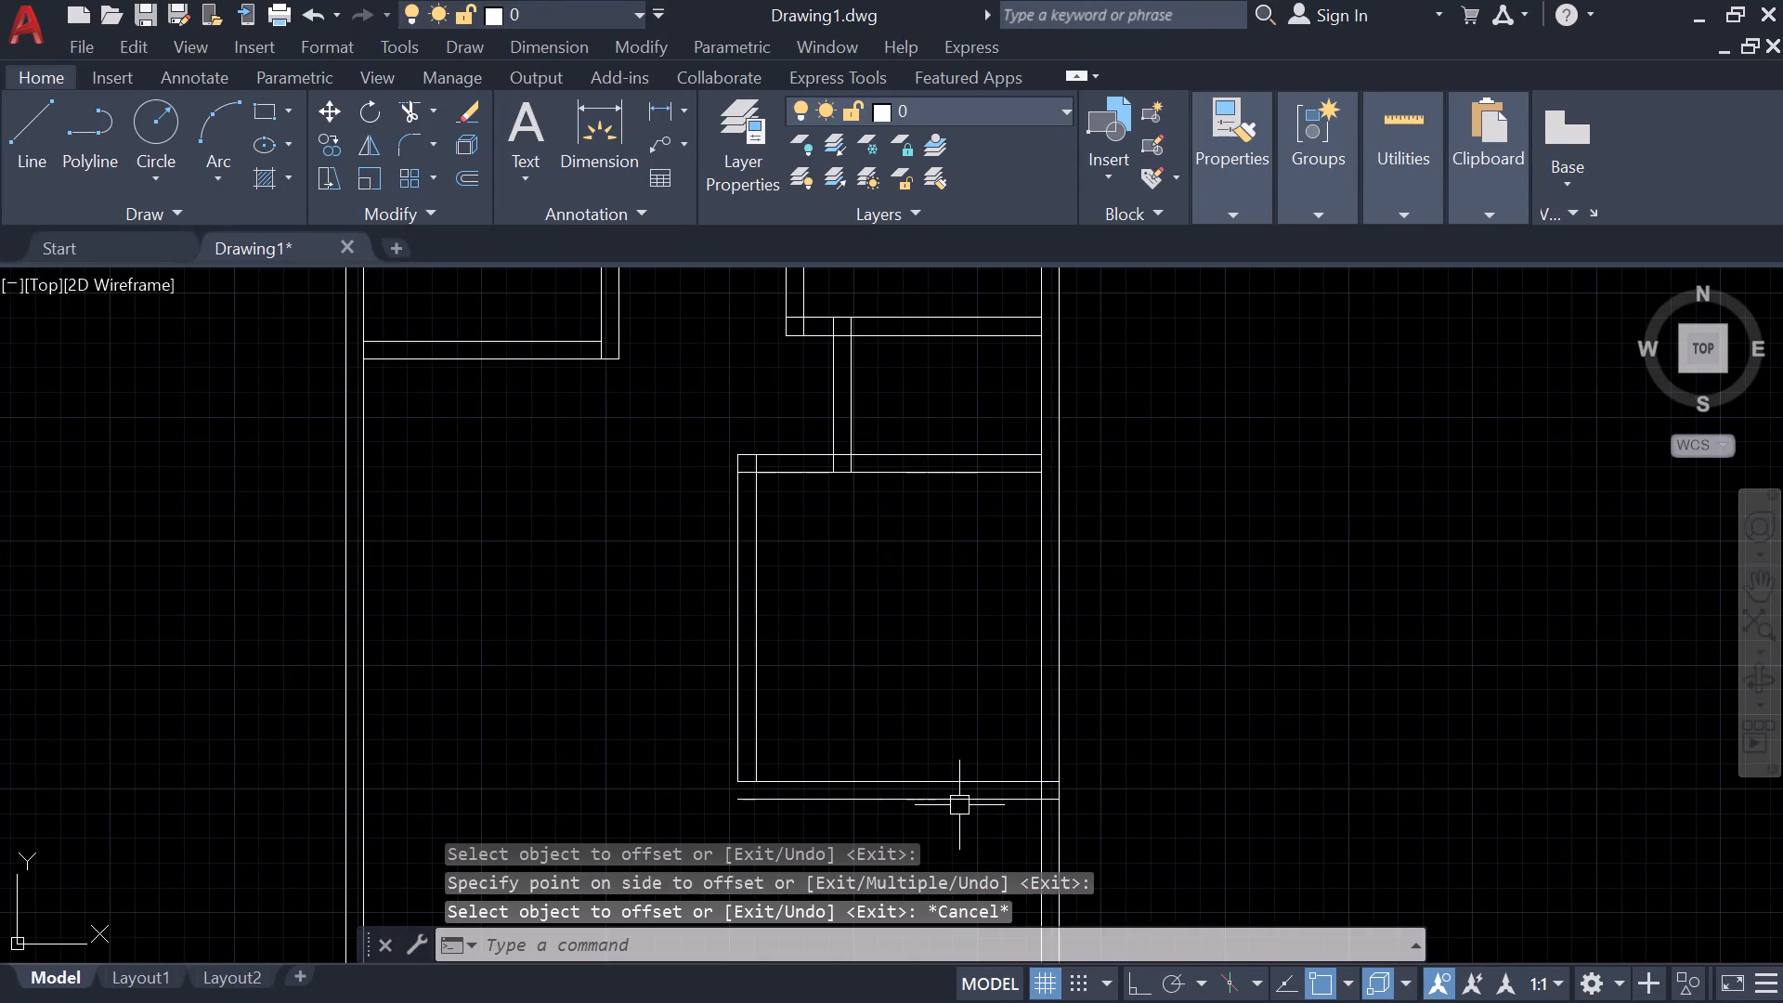
Extend both vertical lines of the large right-hand room's left wall down to the new 9" offset line.
{"action": "key", "text": "e"}
{"action": "key", "text": "x"}
{"action": "key", "text": "space"}
{"action": "left_click_drag", "start_coordinate": [671, 628], "coordinate": [786, 628]}
{"action": "scroll", "coordinate": [786, 630], "scroll_direction": "down", "scroll_amount": 2}
{"action": "middle_click_drag", "start_coordinate": [812, 630], "coordinate": [763, 448]}
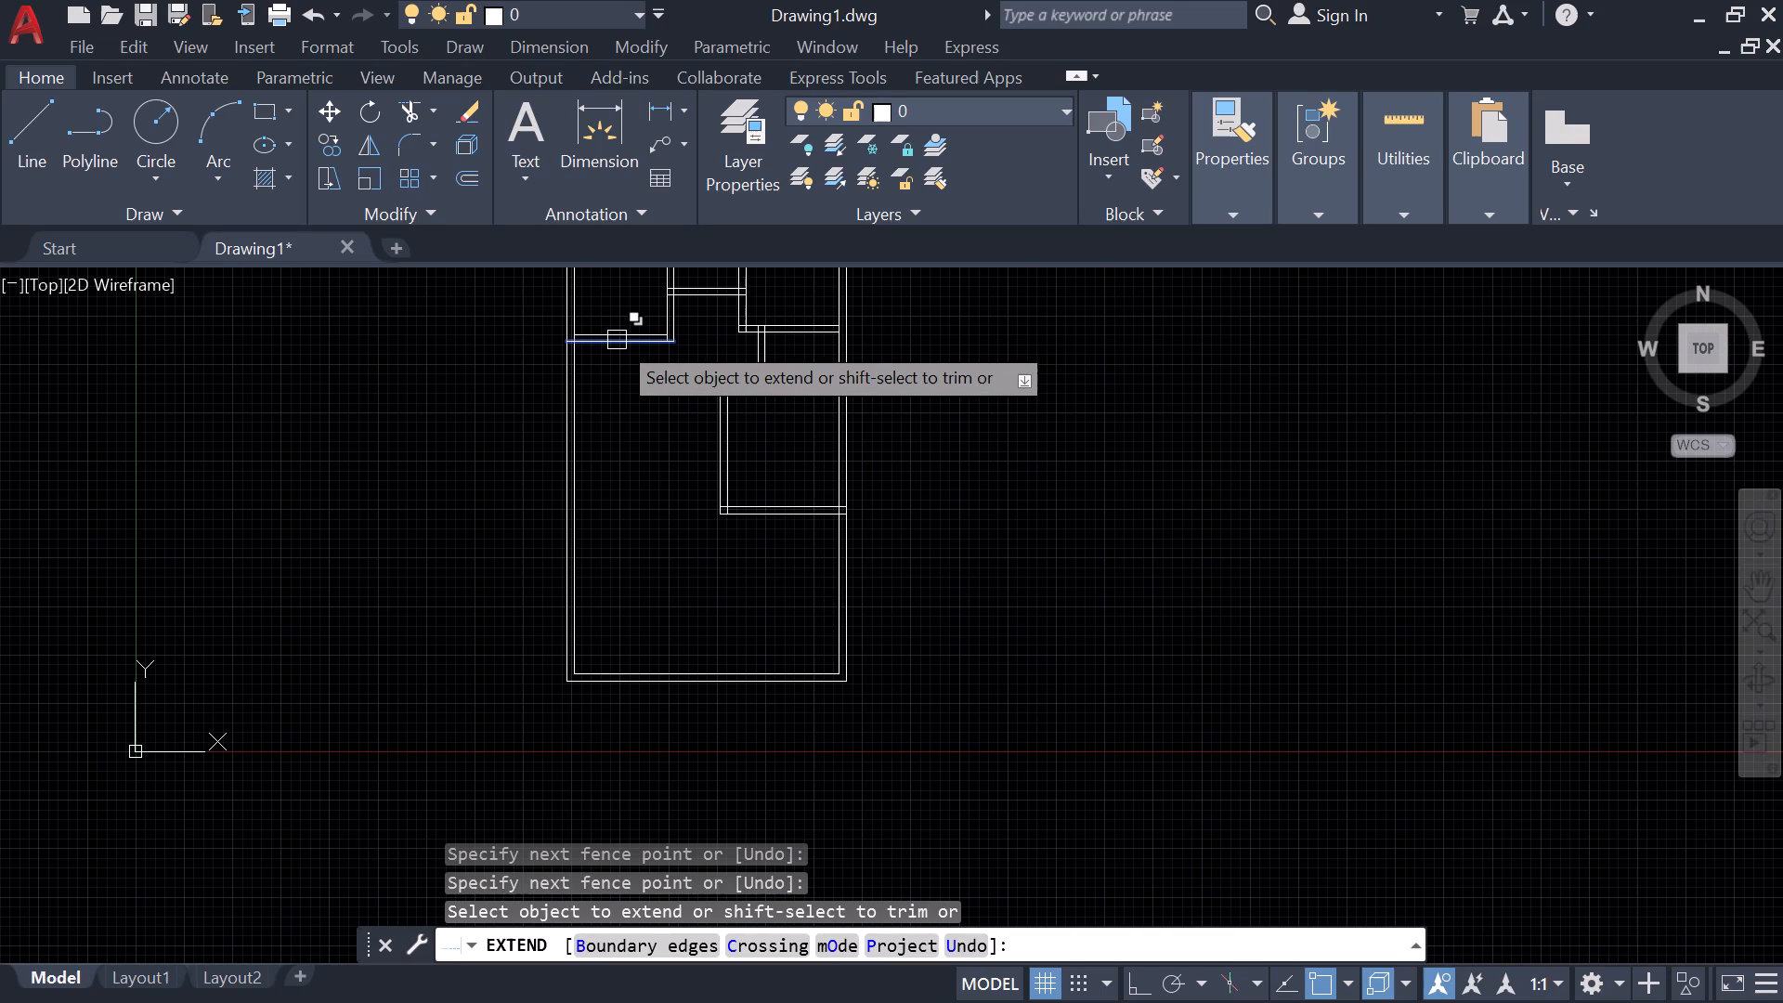
{"action": "key", "text": "Escape"}
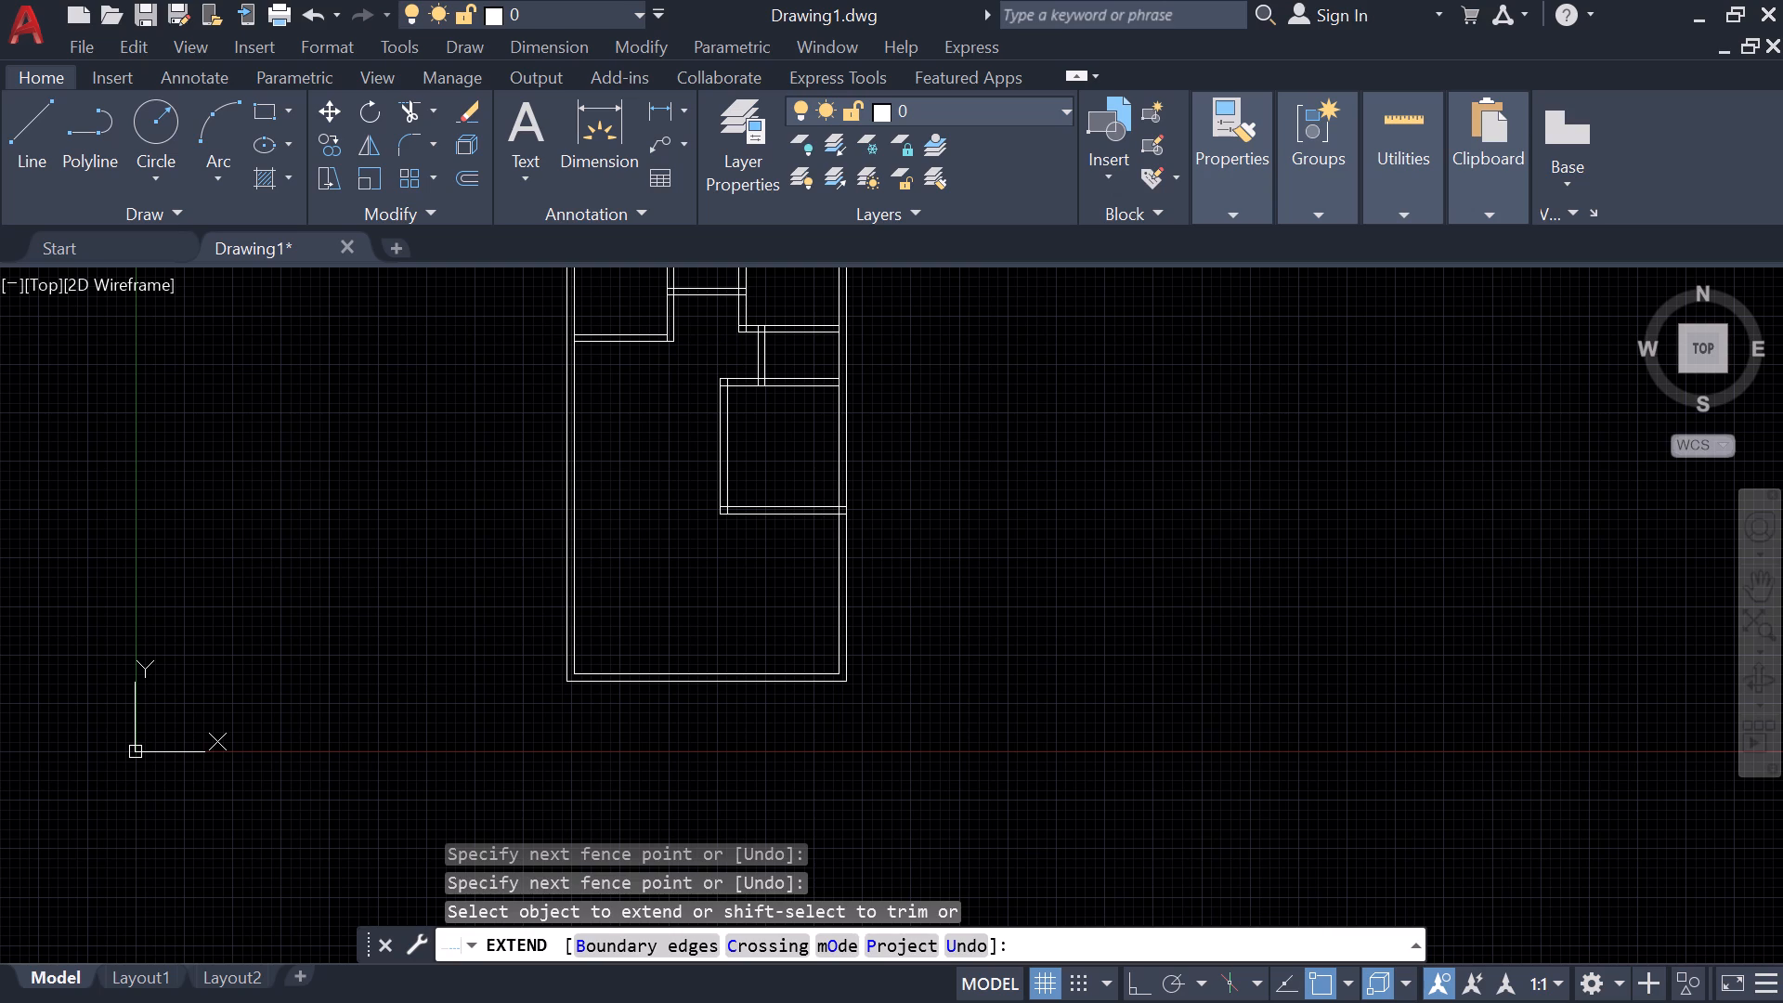
Offset the lower line of the upper-left room's bottom wall 10' downward.
{"action": "key", "text": "o"}
{"action": "key", "text": "Return"}
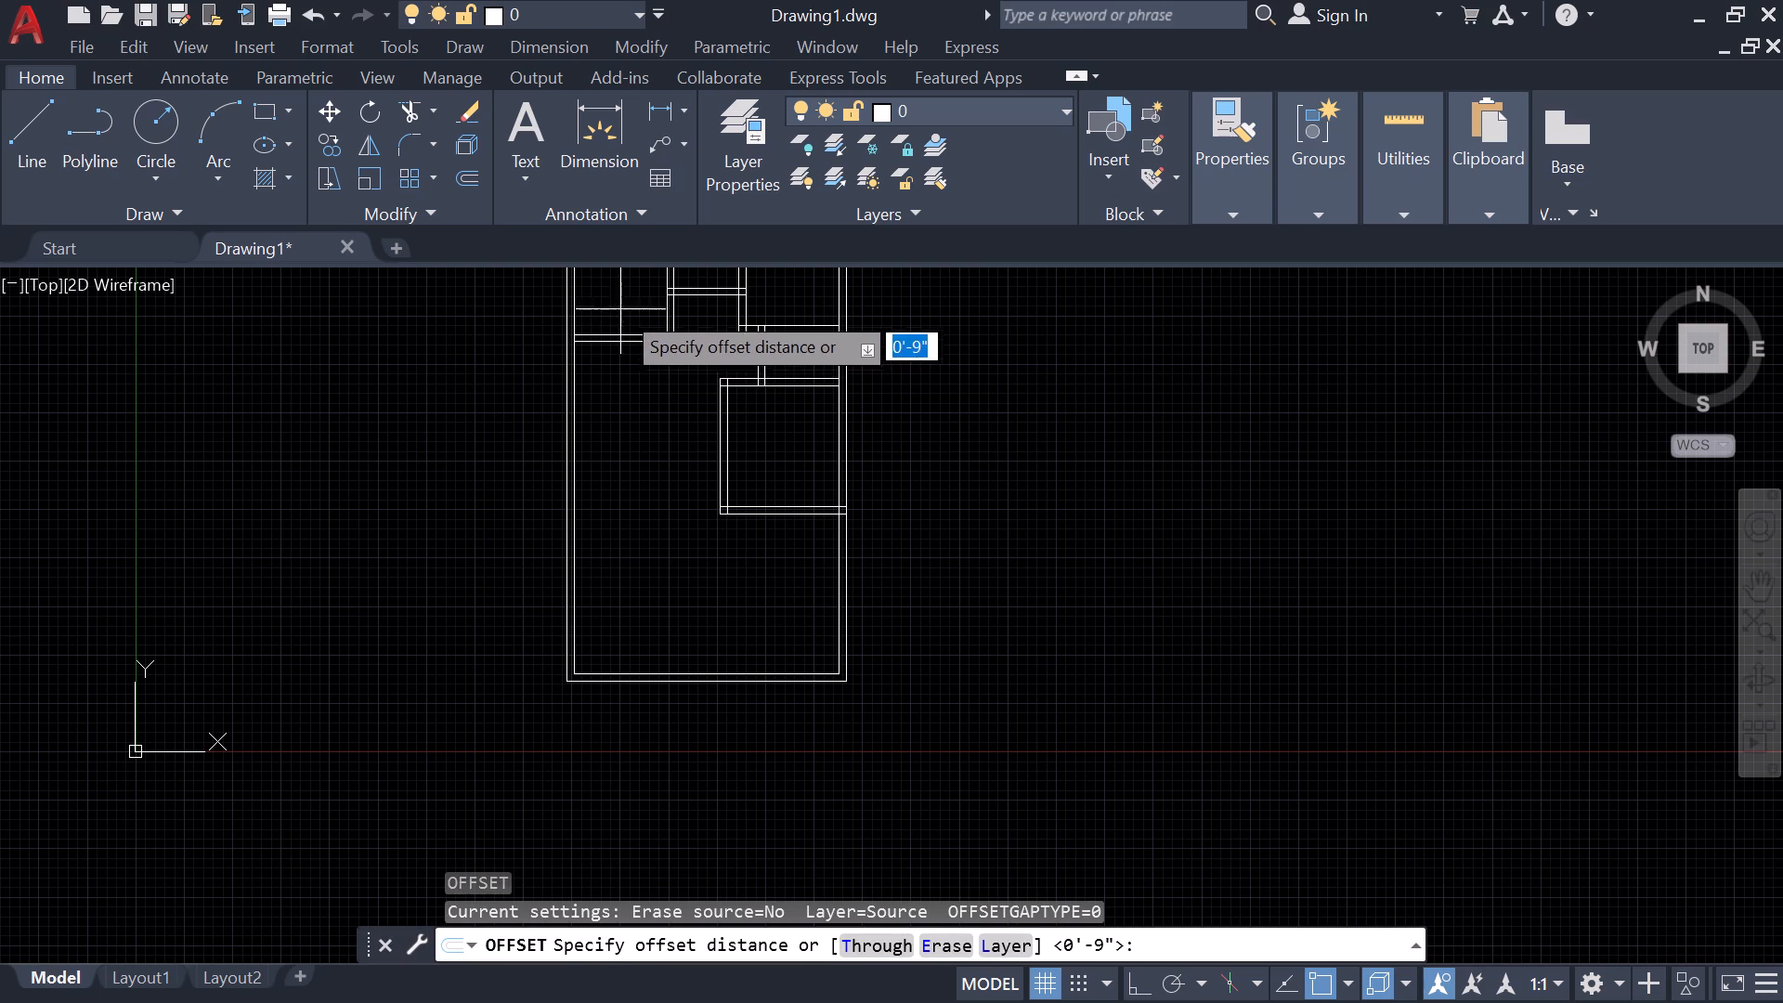
{"action": "scroll", "coordinate": [621, 345], "scroll_direction": "up", "scroll_amount": 4}
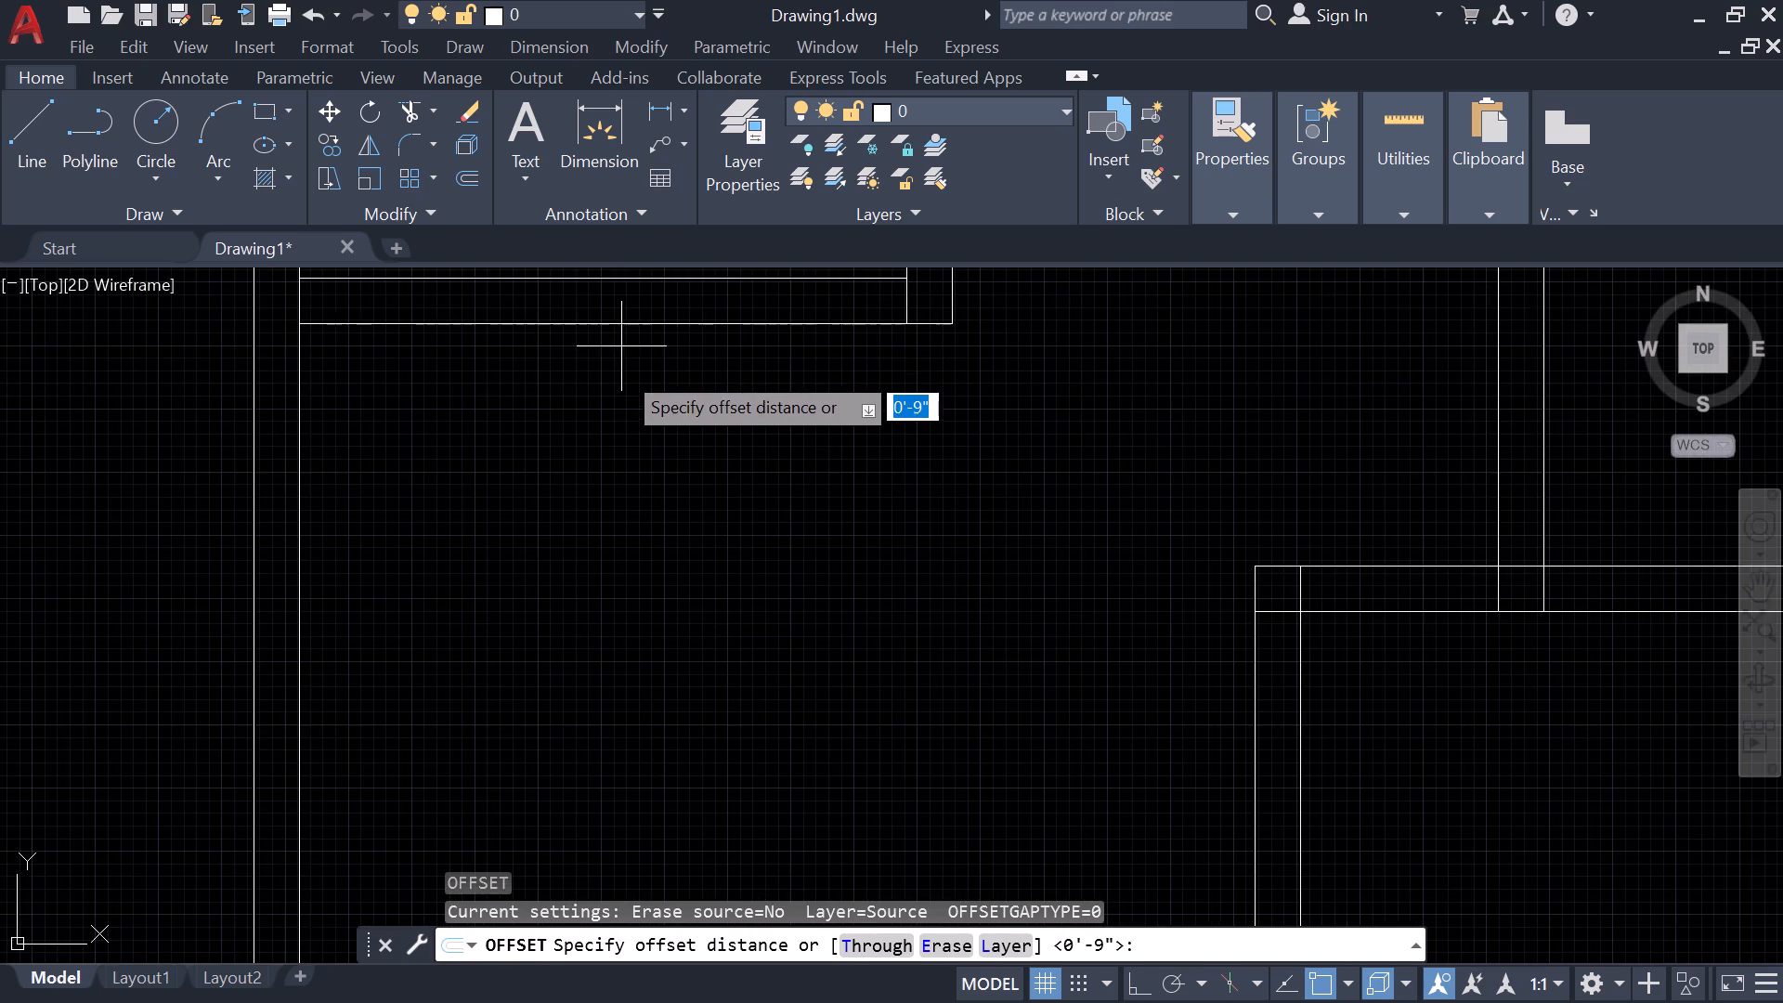
{"action": "middle_click_drag", "start_coordinate": [621, 381], "coordinate": [629, 431]}
{"action": "key", "text": "Return"}
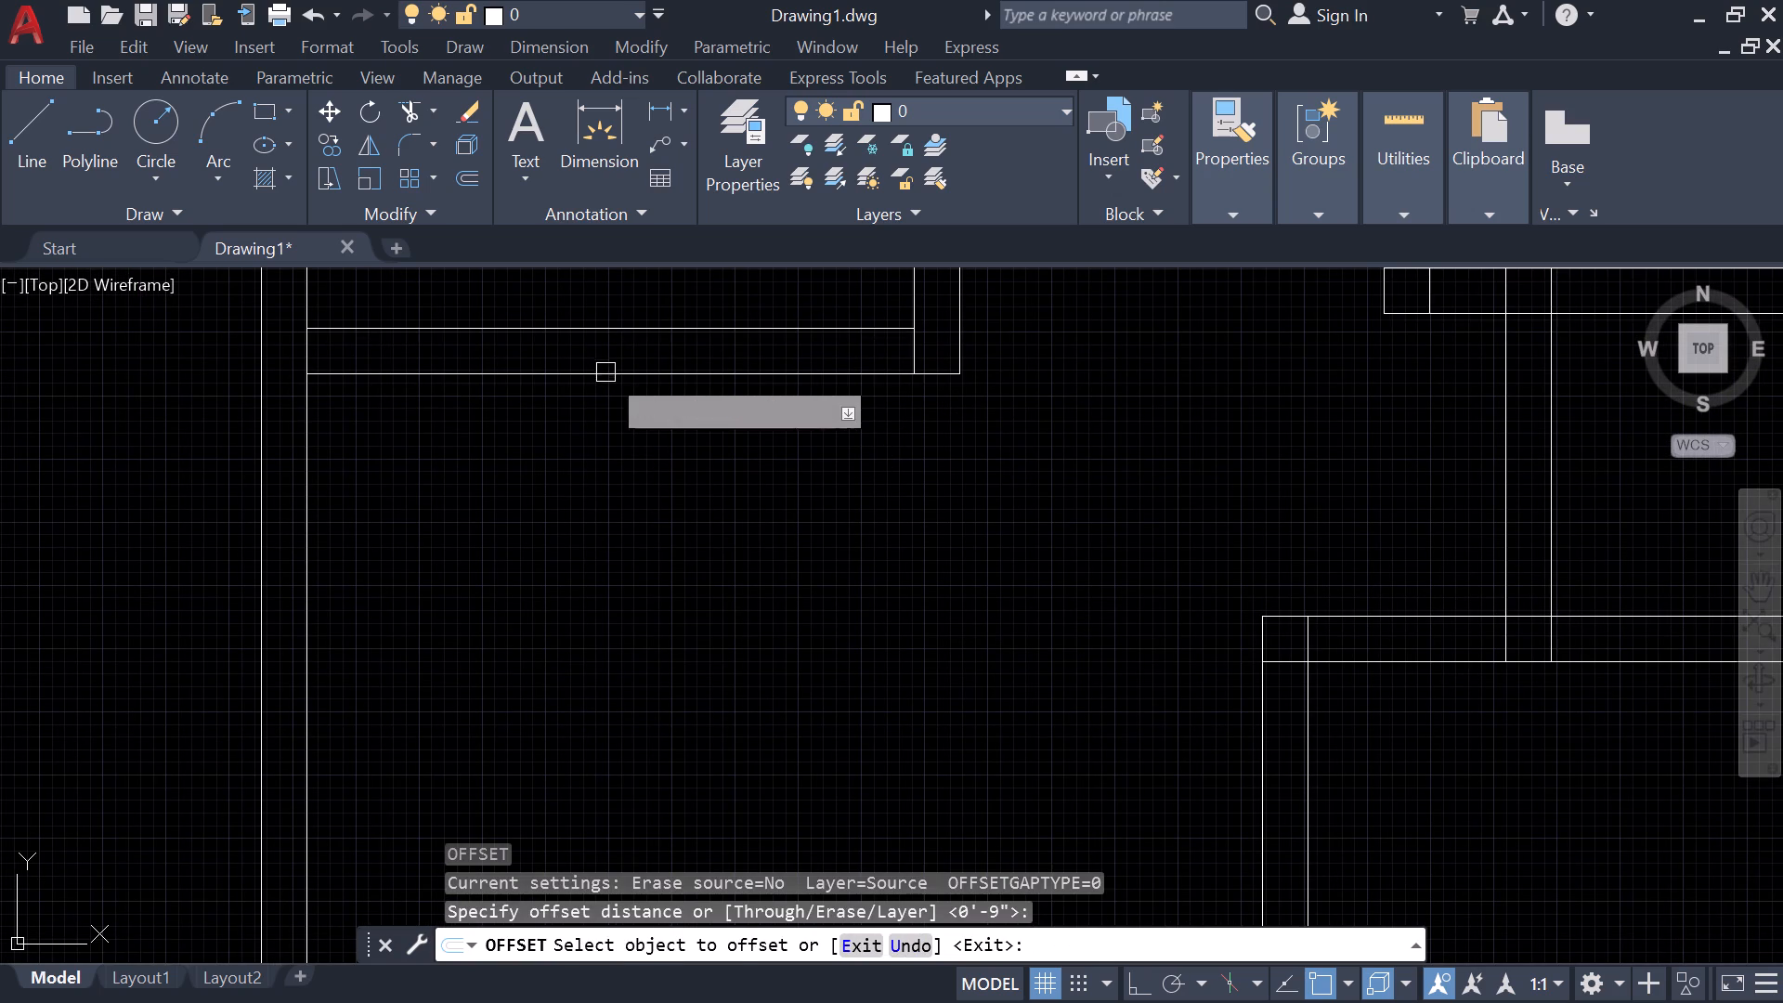
{"action": "left_click", "coordinate": [605, 371]}
{"action": "type", "text": "10'"}
{"action": "key", "text": "Return"}
Offset the new 10' line 9" downward to give the partition its thickness.
{"action": "scroll", "coordinate": [612, 559], "scroll_direction": "down", "scroll_amount": 2}
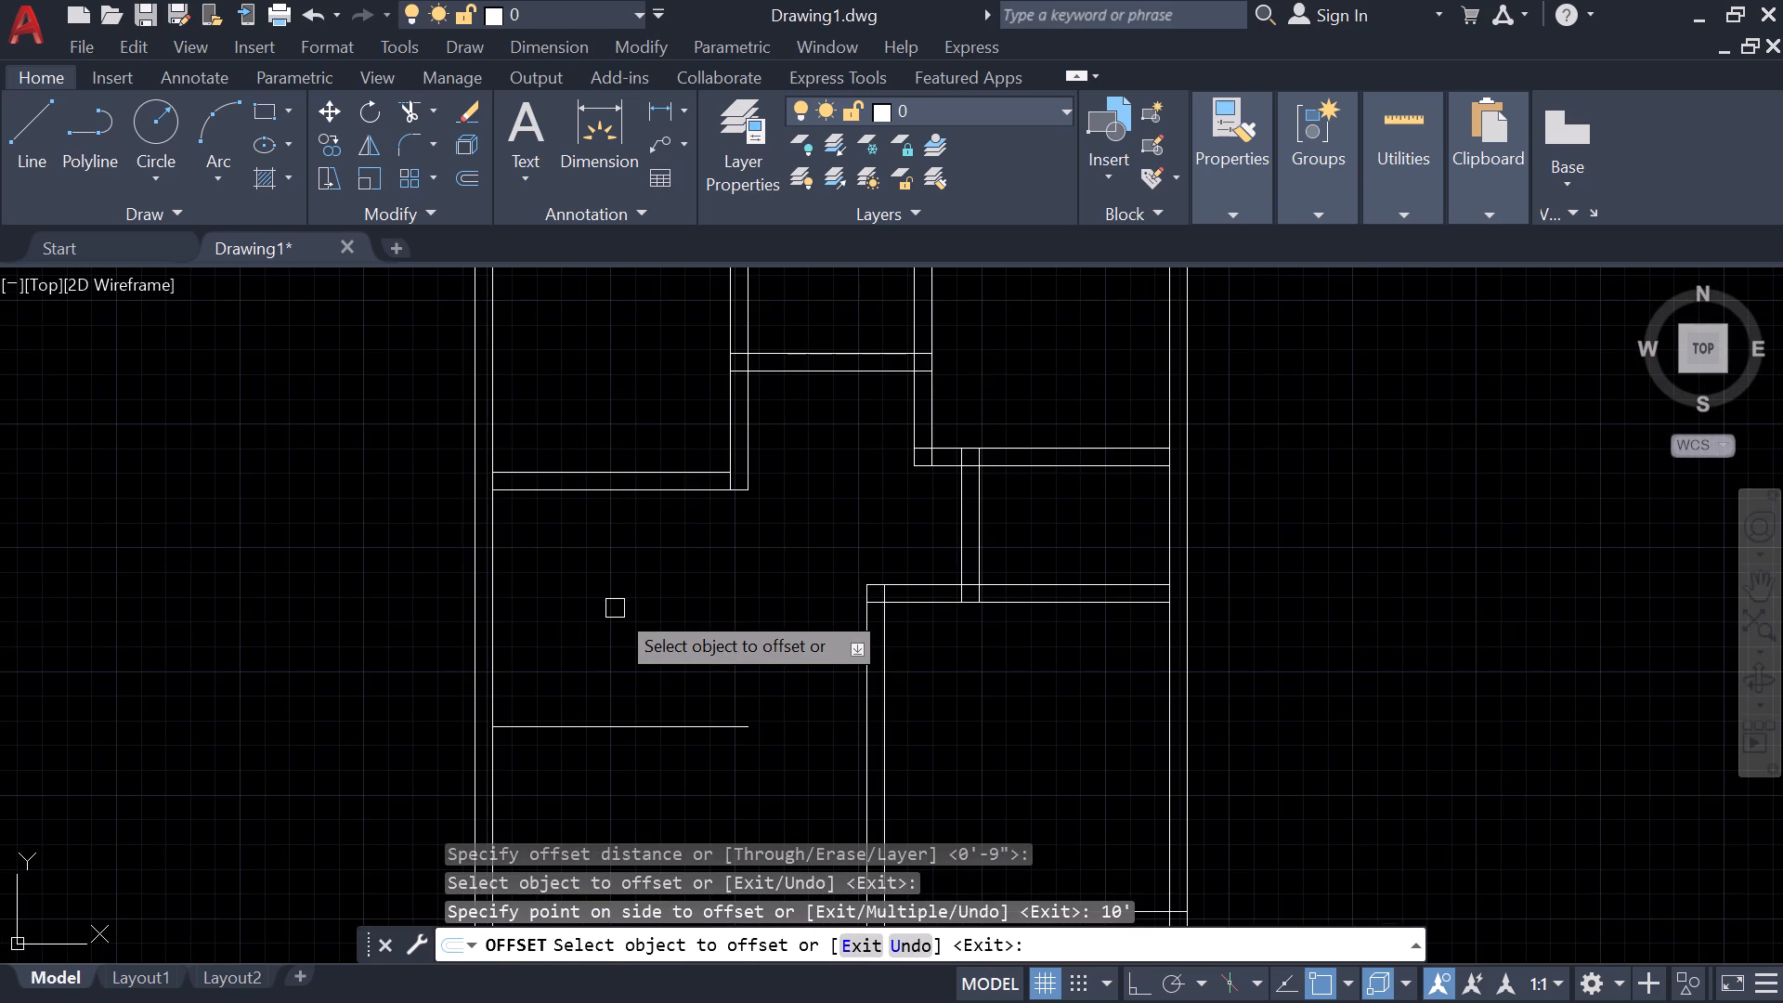
{"action": "left_click", "coordinate": [615, 608]}
{"action": "left_click", "coordinate": [642, 725]}
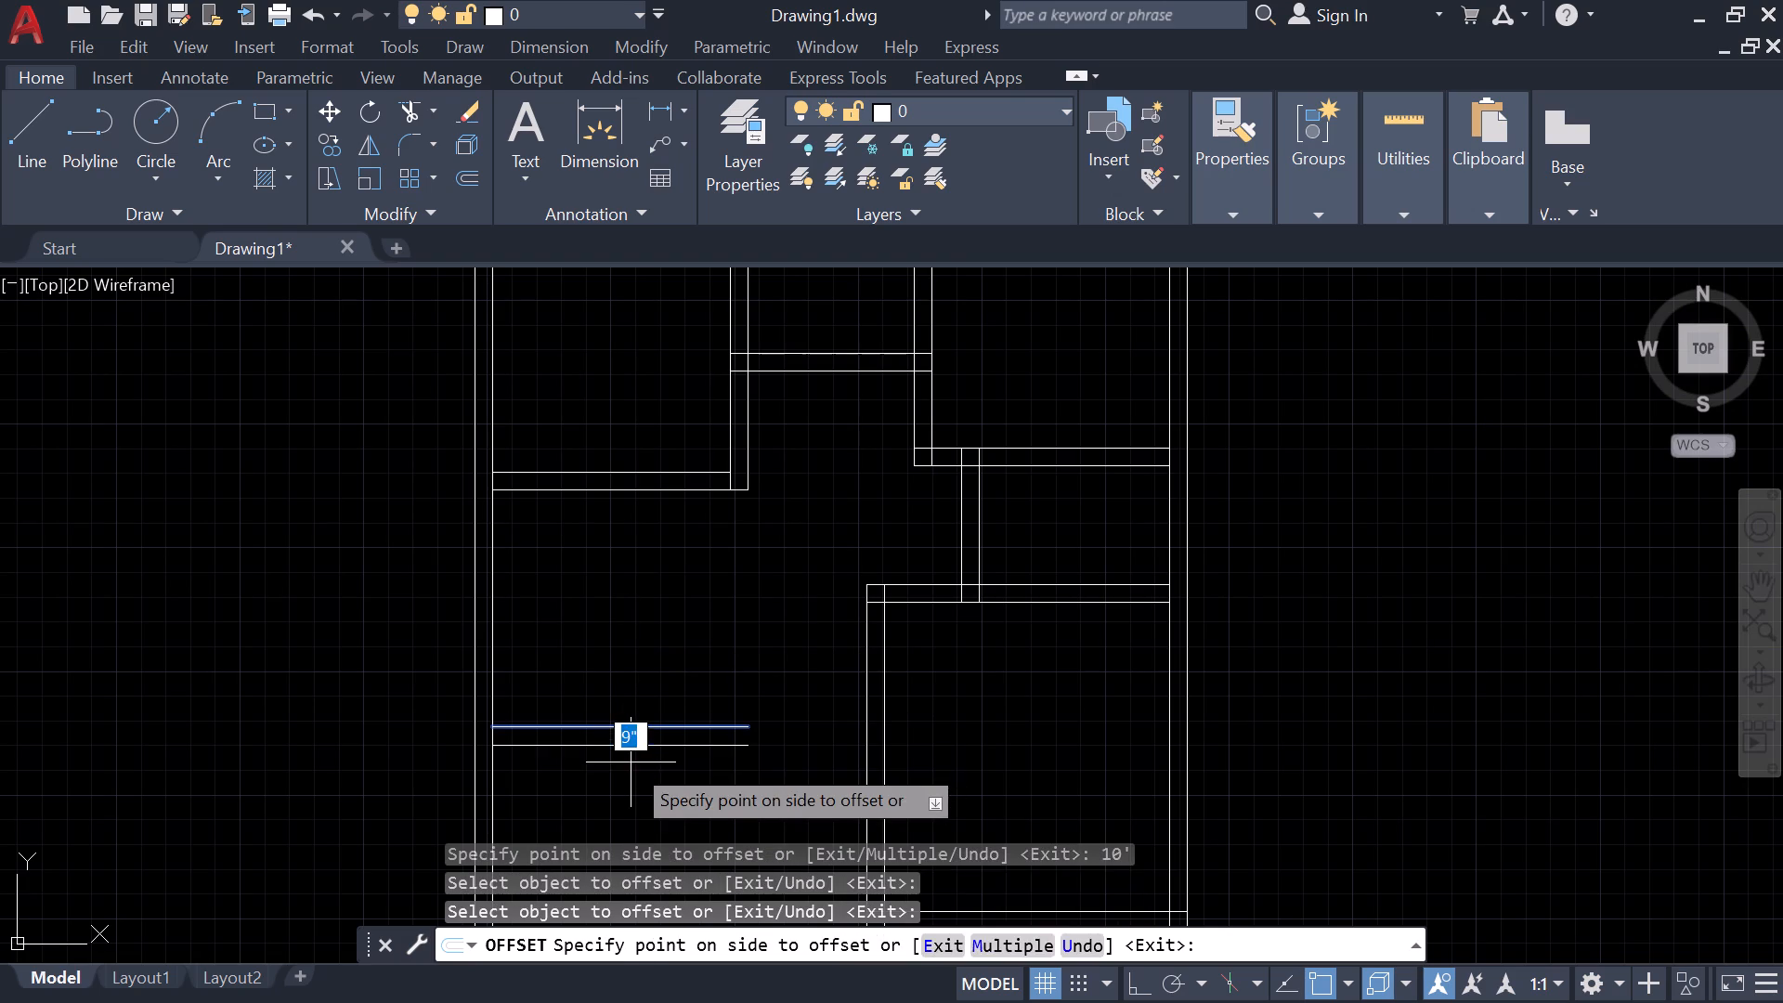
{"action": "left_click", "coordinate": [631, 762]}
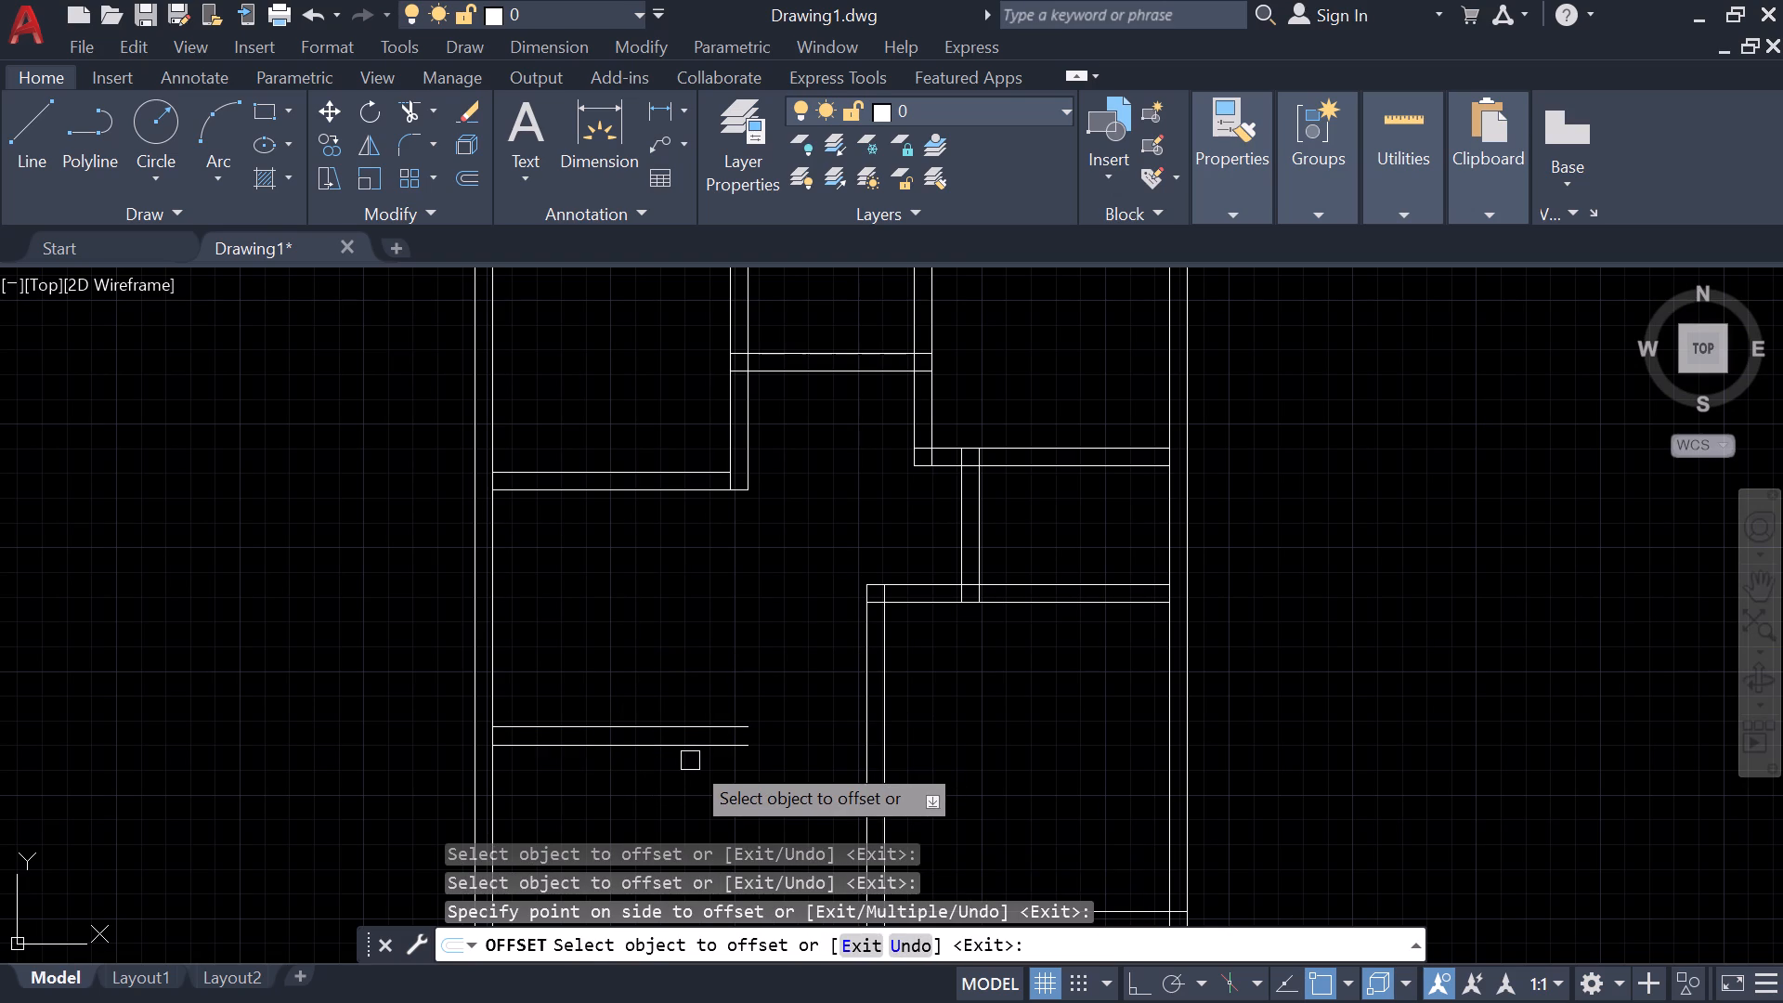
Offset the lower line of the new left-hand partition 8' downward.
{"action": "middle_click_drag", "start_coordinate": [693, 761], "coordinate": [736, 622]}
{"action": "left_click", "coordinate": [649, 608]}
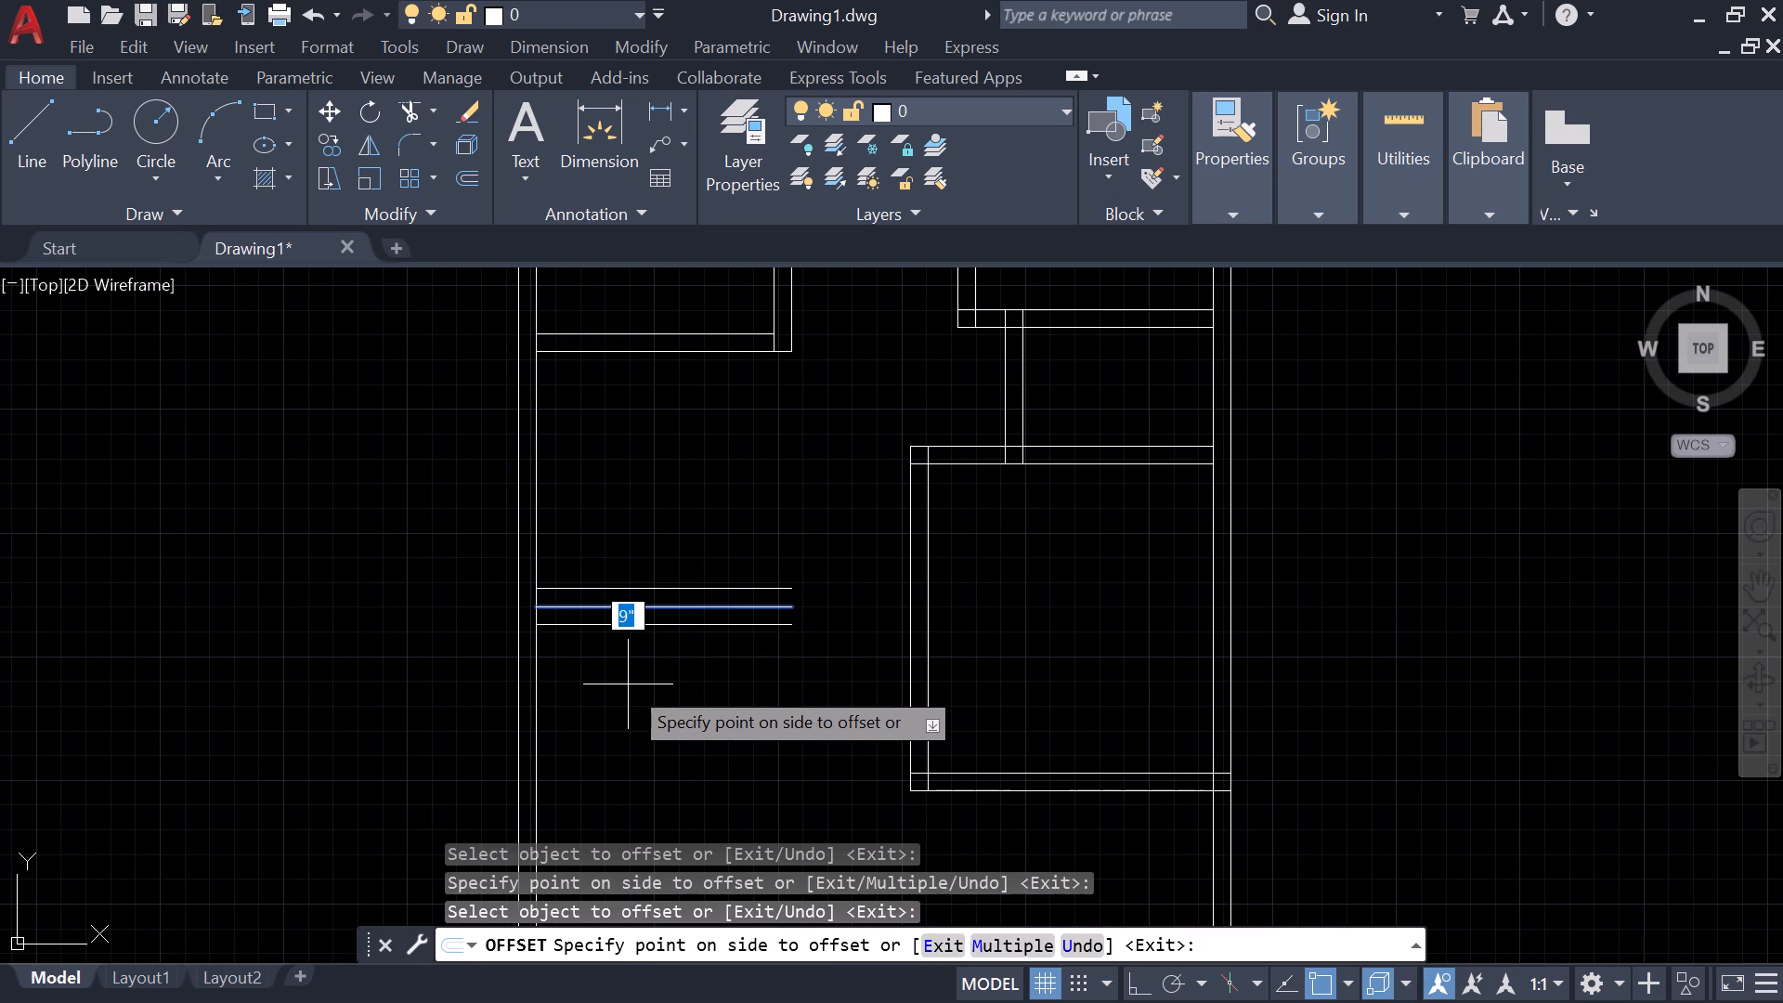
{"action": "type", "text": "8'"}
{"action": "key", "text": "Return"}
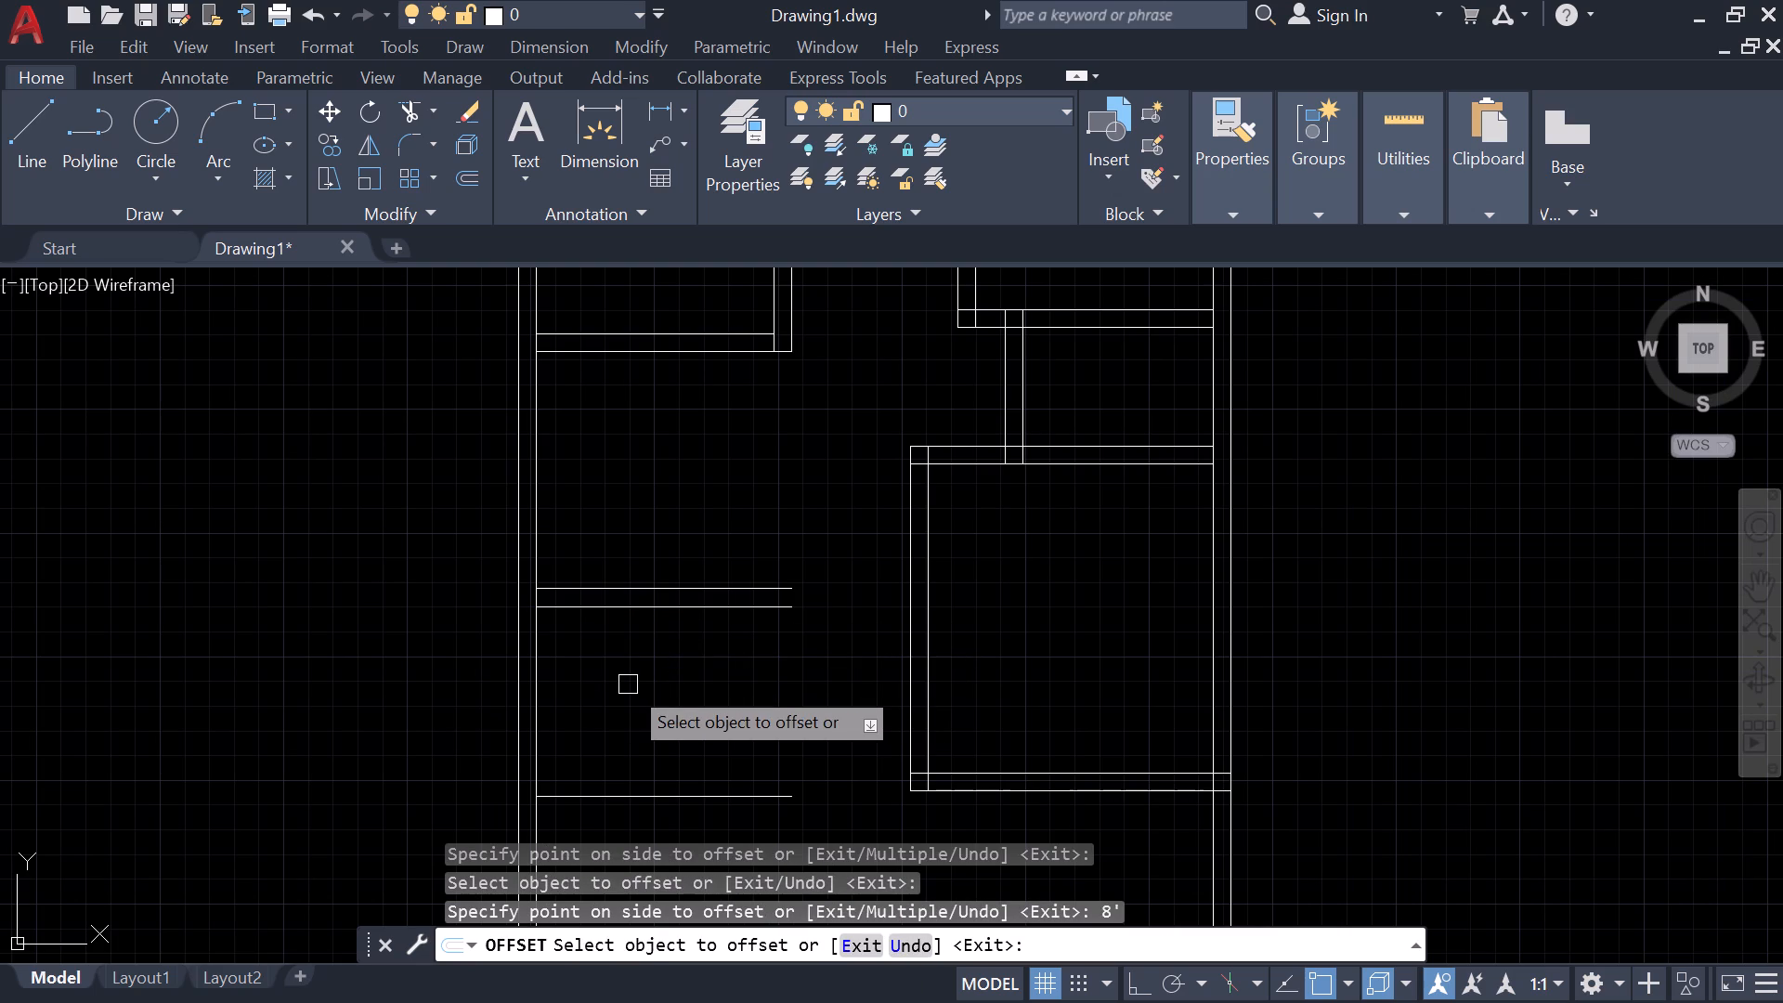
Offset the inner line of the left outer wall 5' into the plan.
{"action": "left_click", "coordinate": [534, 721]}
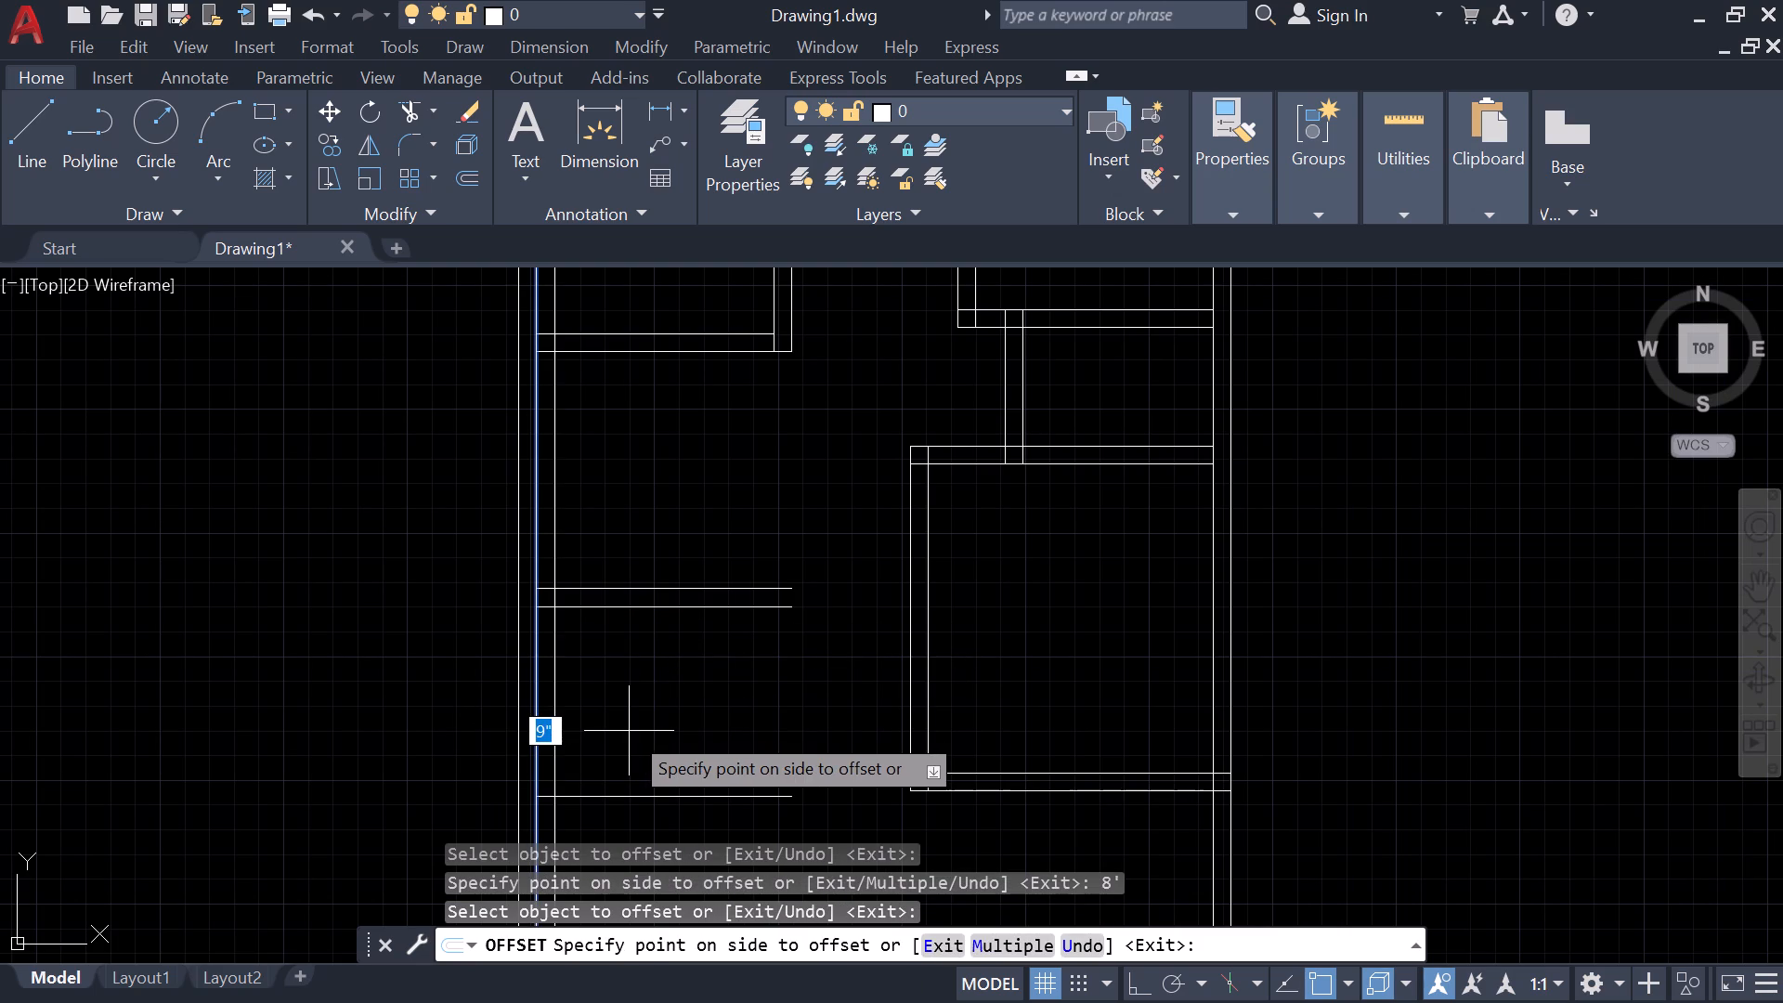
{"action": "type", "text": "5'"}
{"action": "key", "text": "Return"}
{"action": "key", "text": "Escape"}
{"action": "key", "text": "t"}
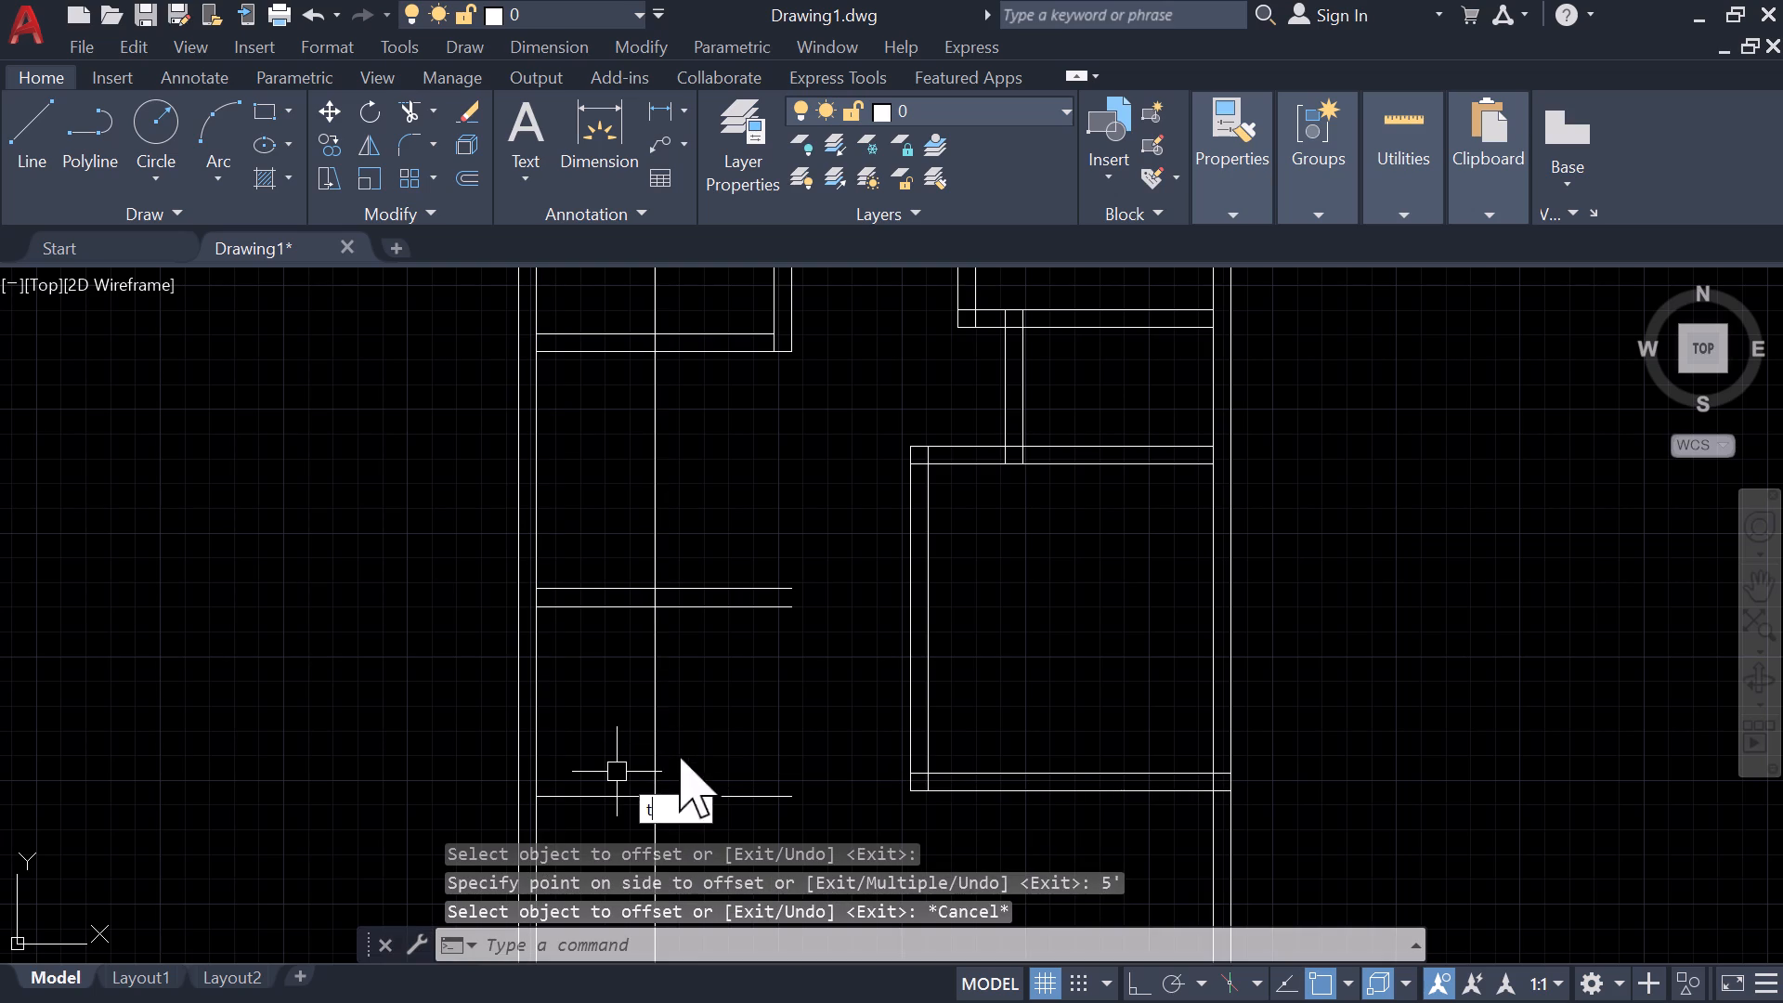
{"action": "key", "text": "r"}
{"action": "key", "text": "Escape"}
Offset the 5' vertical line 9" to its right to form the small left-hand room's side wall.
{"action": "key", "text": "o"}
{"action": "key", "text": "Return"}
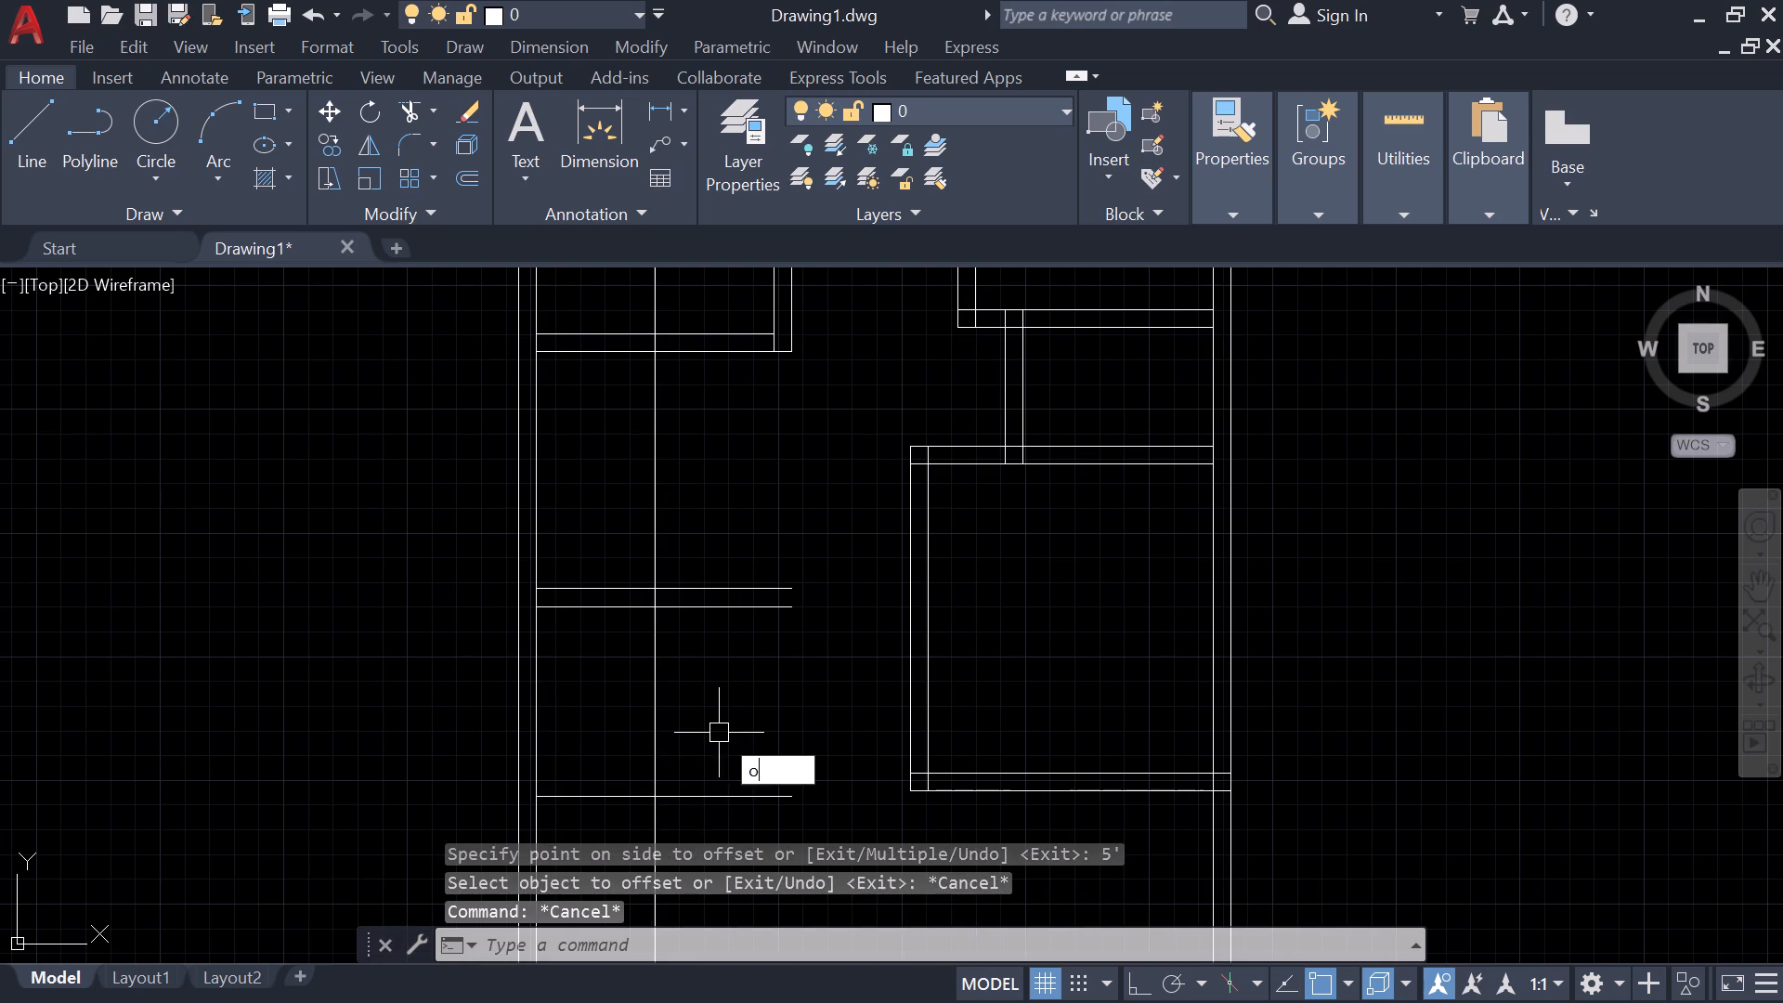
{"action": "key", "text": "9"}
{"action": "key", "text": "apostrophe"}
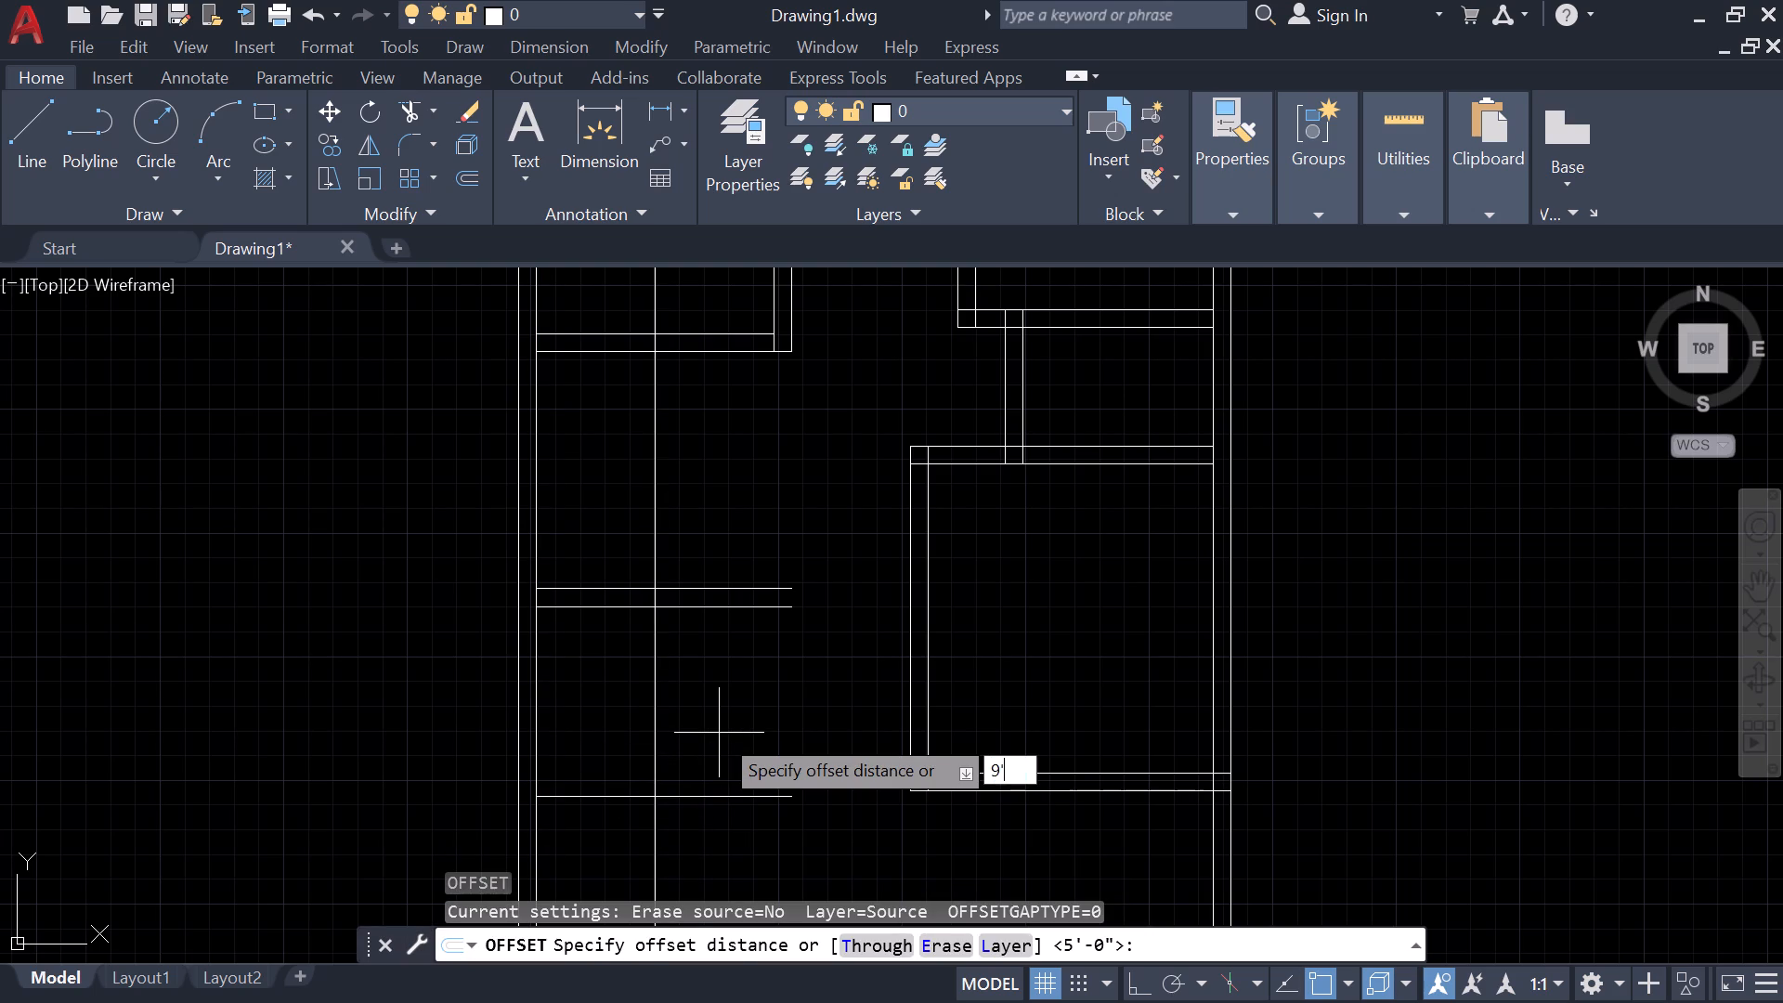
{"action": "key", "text": "Return"}
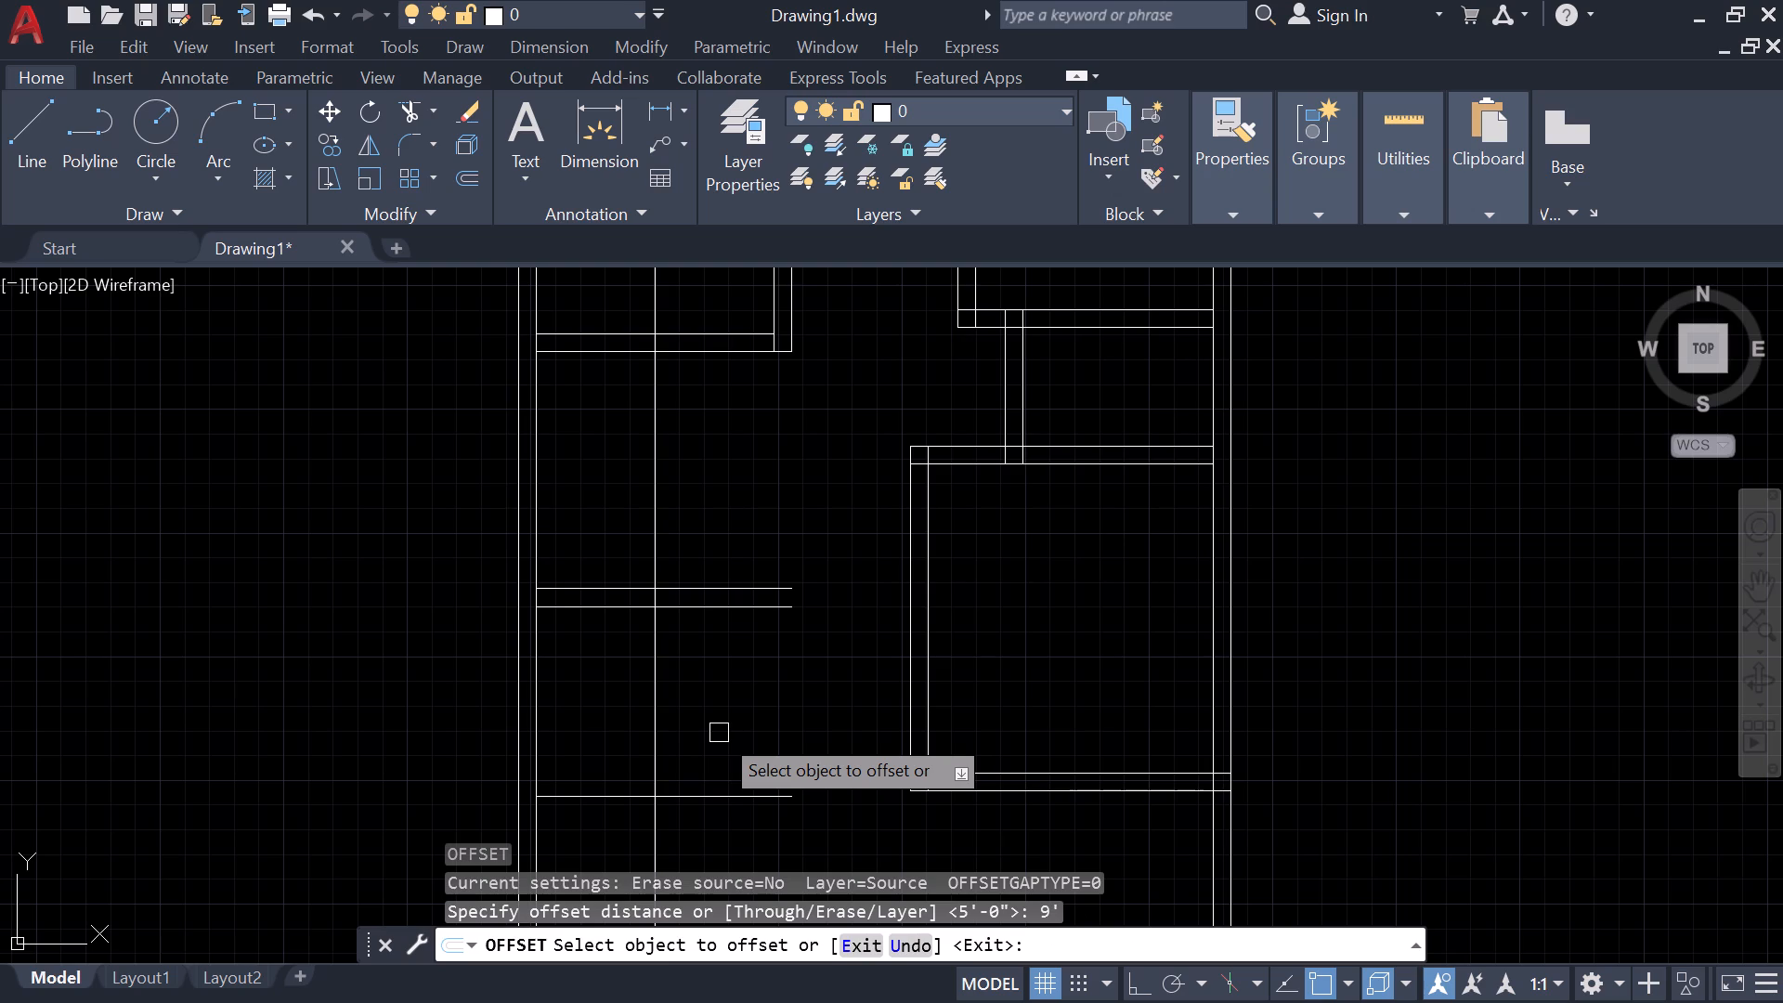
{"action": "left_click", "coordinate": [651, 720]}
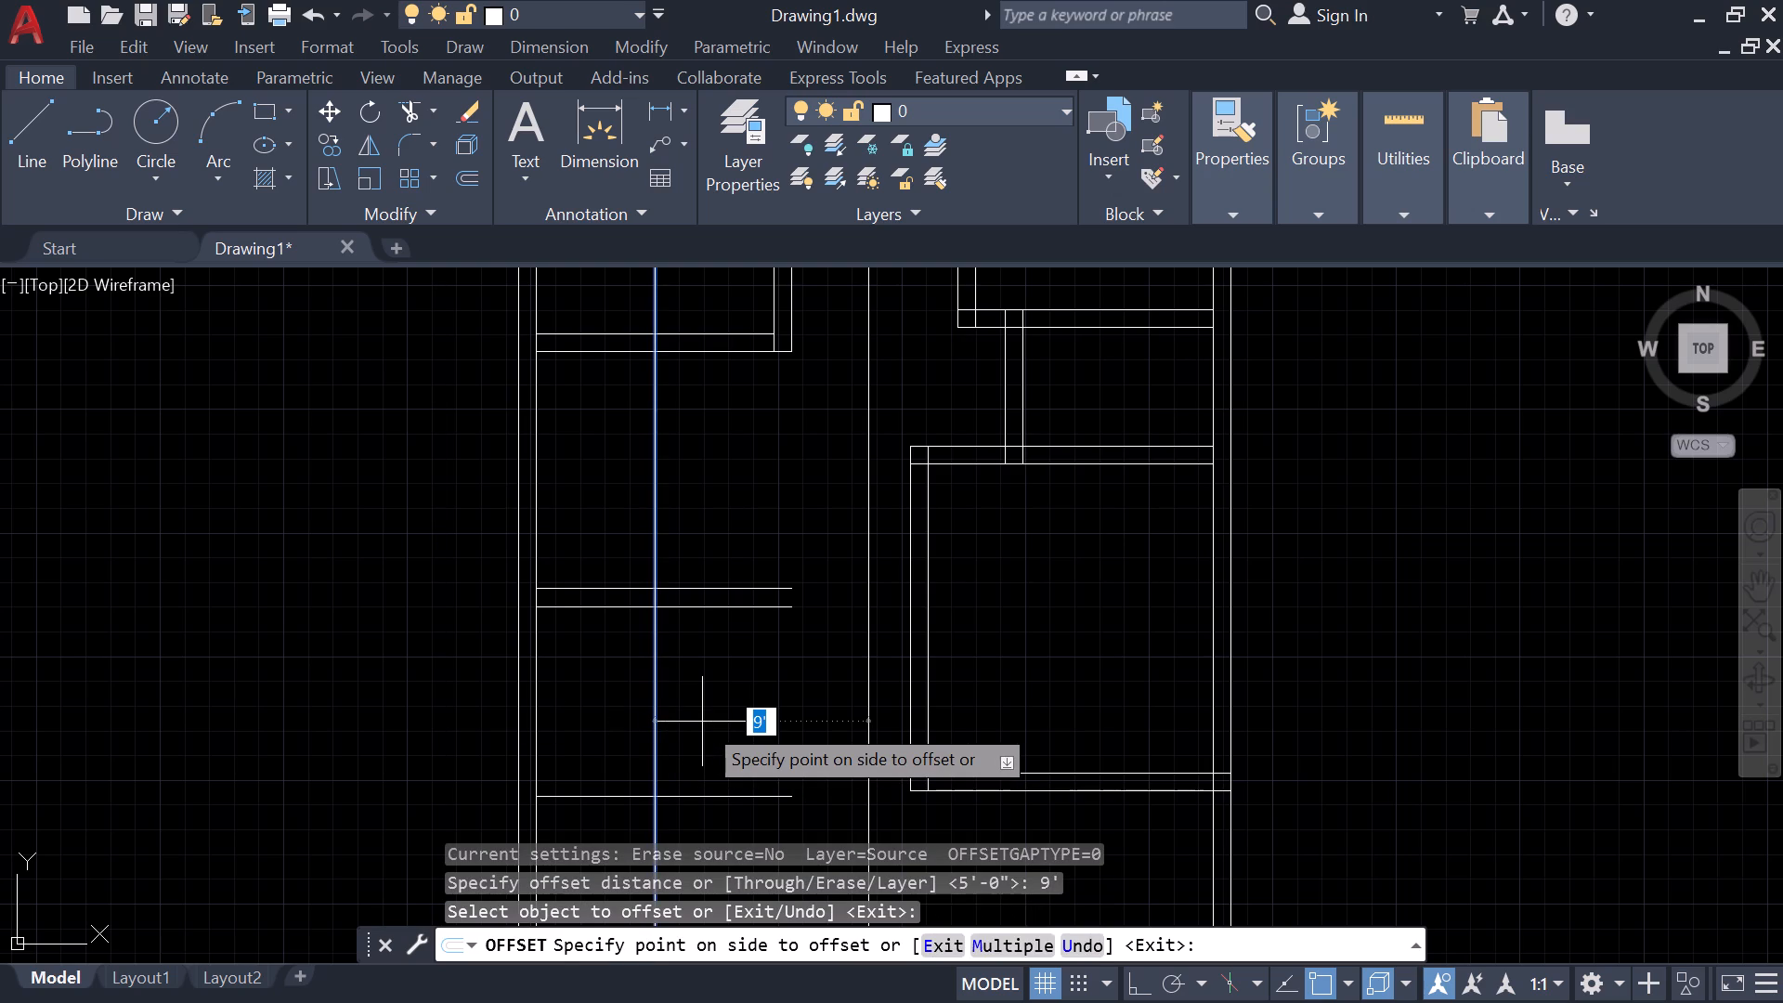
{"action": "type", "text": "9\""}
{"action": "key", "text": "Return"}
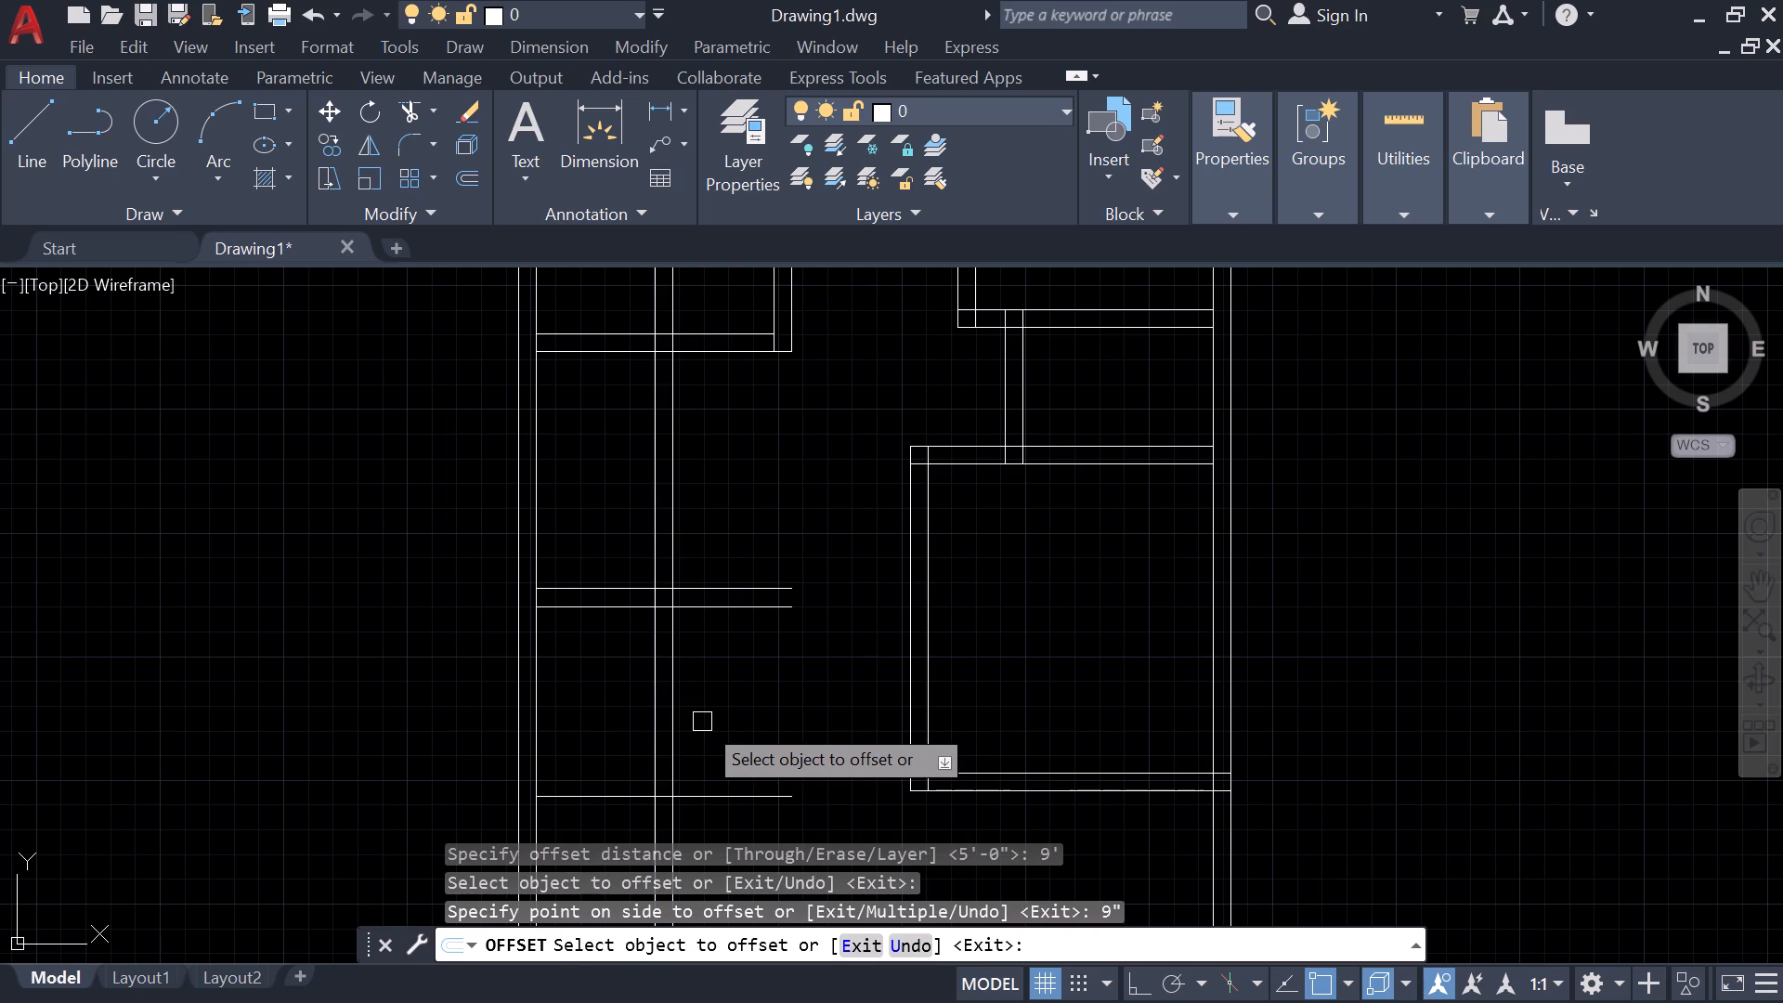
Offset the 8' horizontal line 9" downward to form the small left-hand room's bottom wall.
{"action": "left_click", "coordinate": [729, 791]}
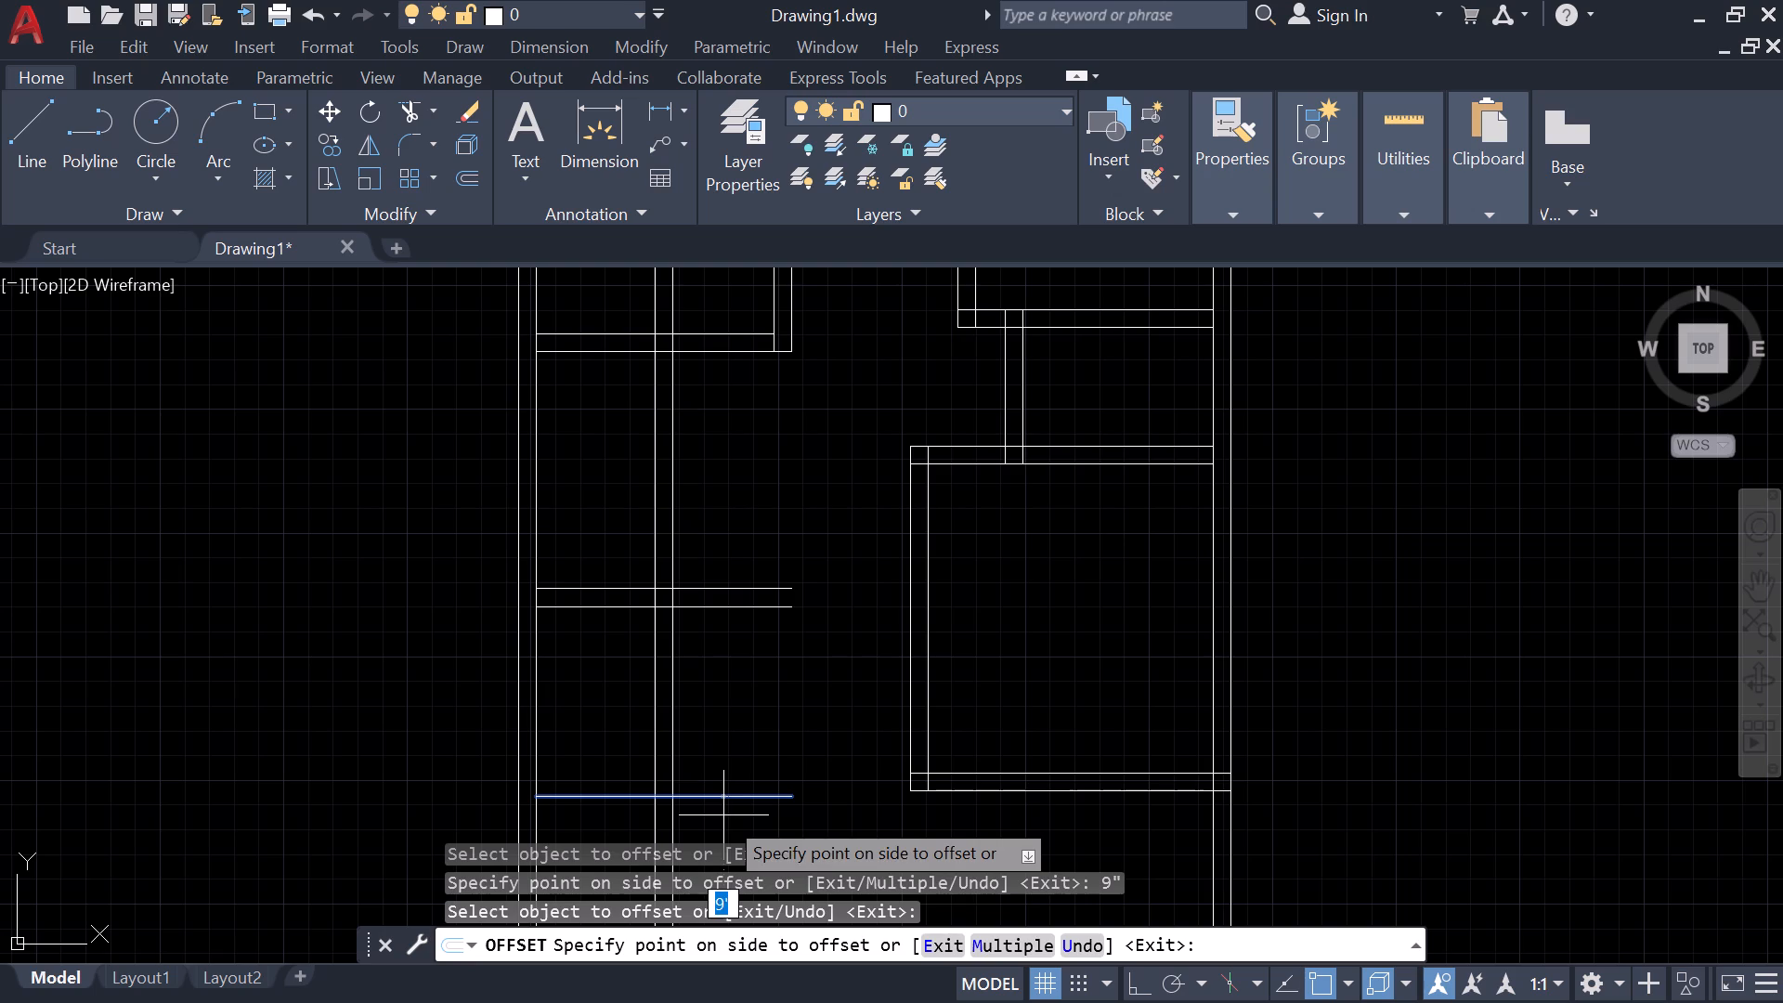
{"action": "type", "text": "9\""}
{"action": "key", "text": "Return"}
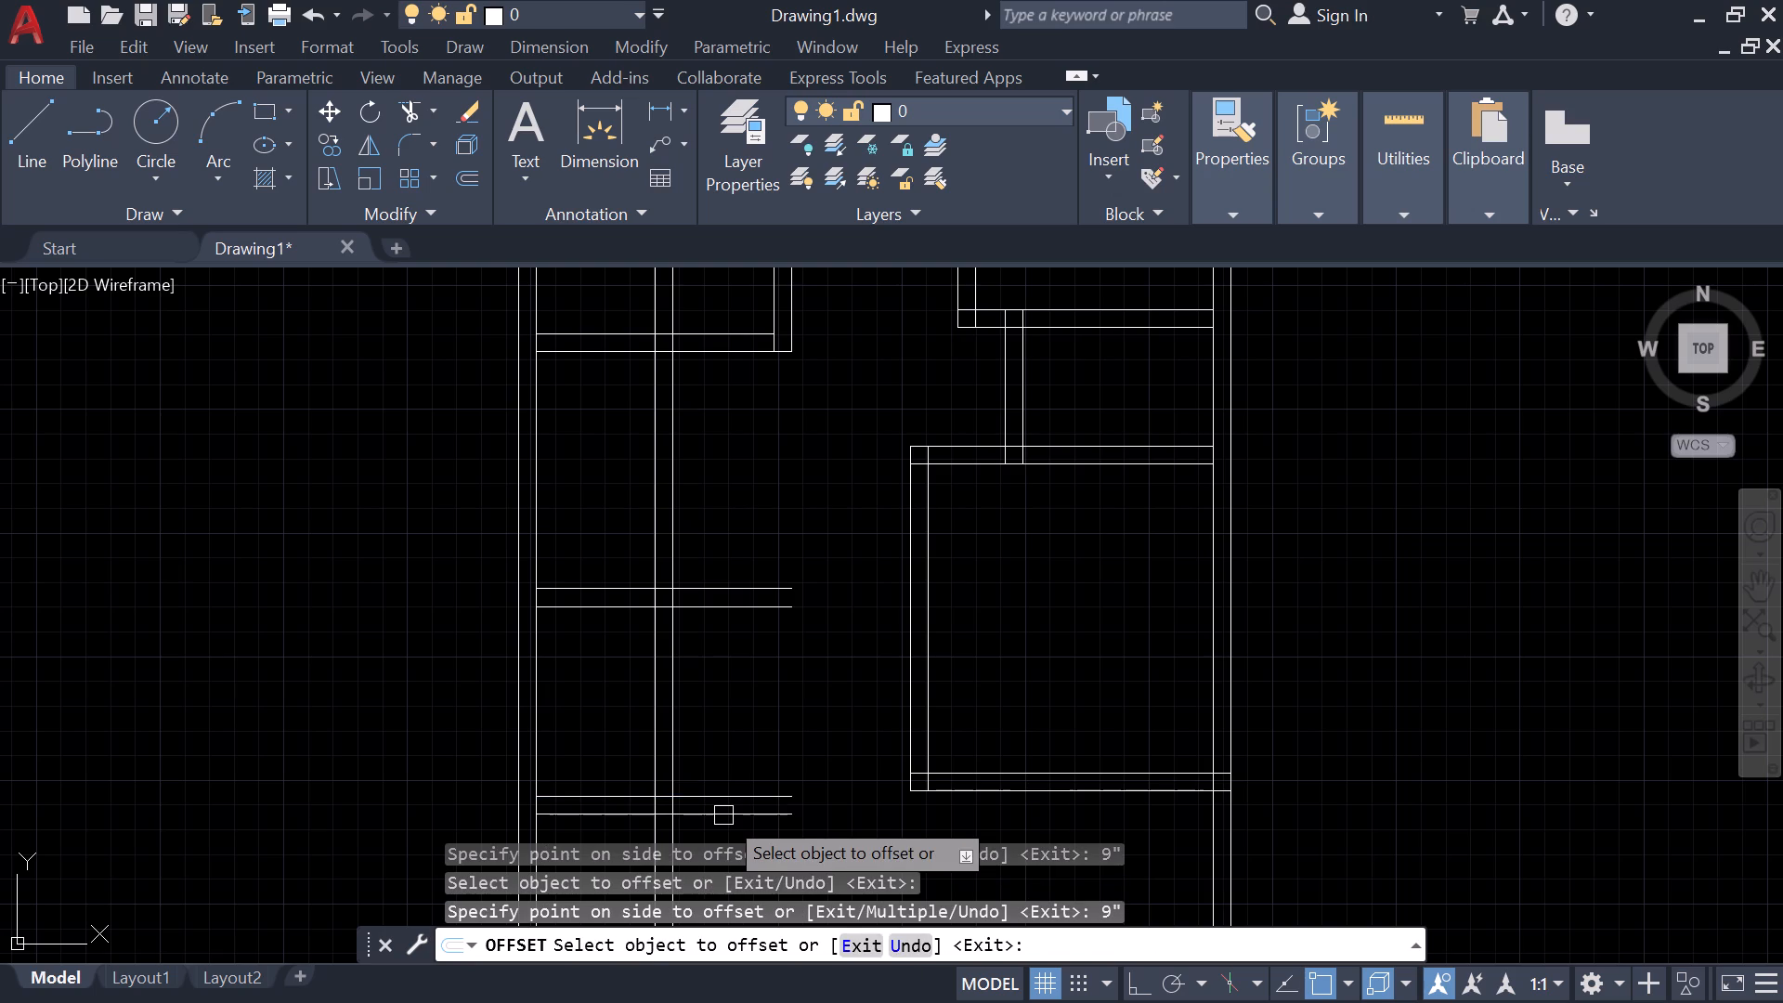
{"action": "key", "text": "Escape"}
Trim the new vertical wall's lines above the 10' partition and inside the upper-left room.
{"action": "key", "text": "t"}
{"action": "key", "text": "r"}
{"action": "key", "text": "space"}
{"action": "scroll", "coordinate": [754, 719], "scroll_direction": "down", "scroll_amount": 1}
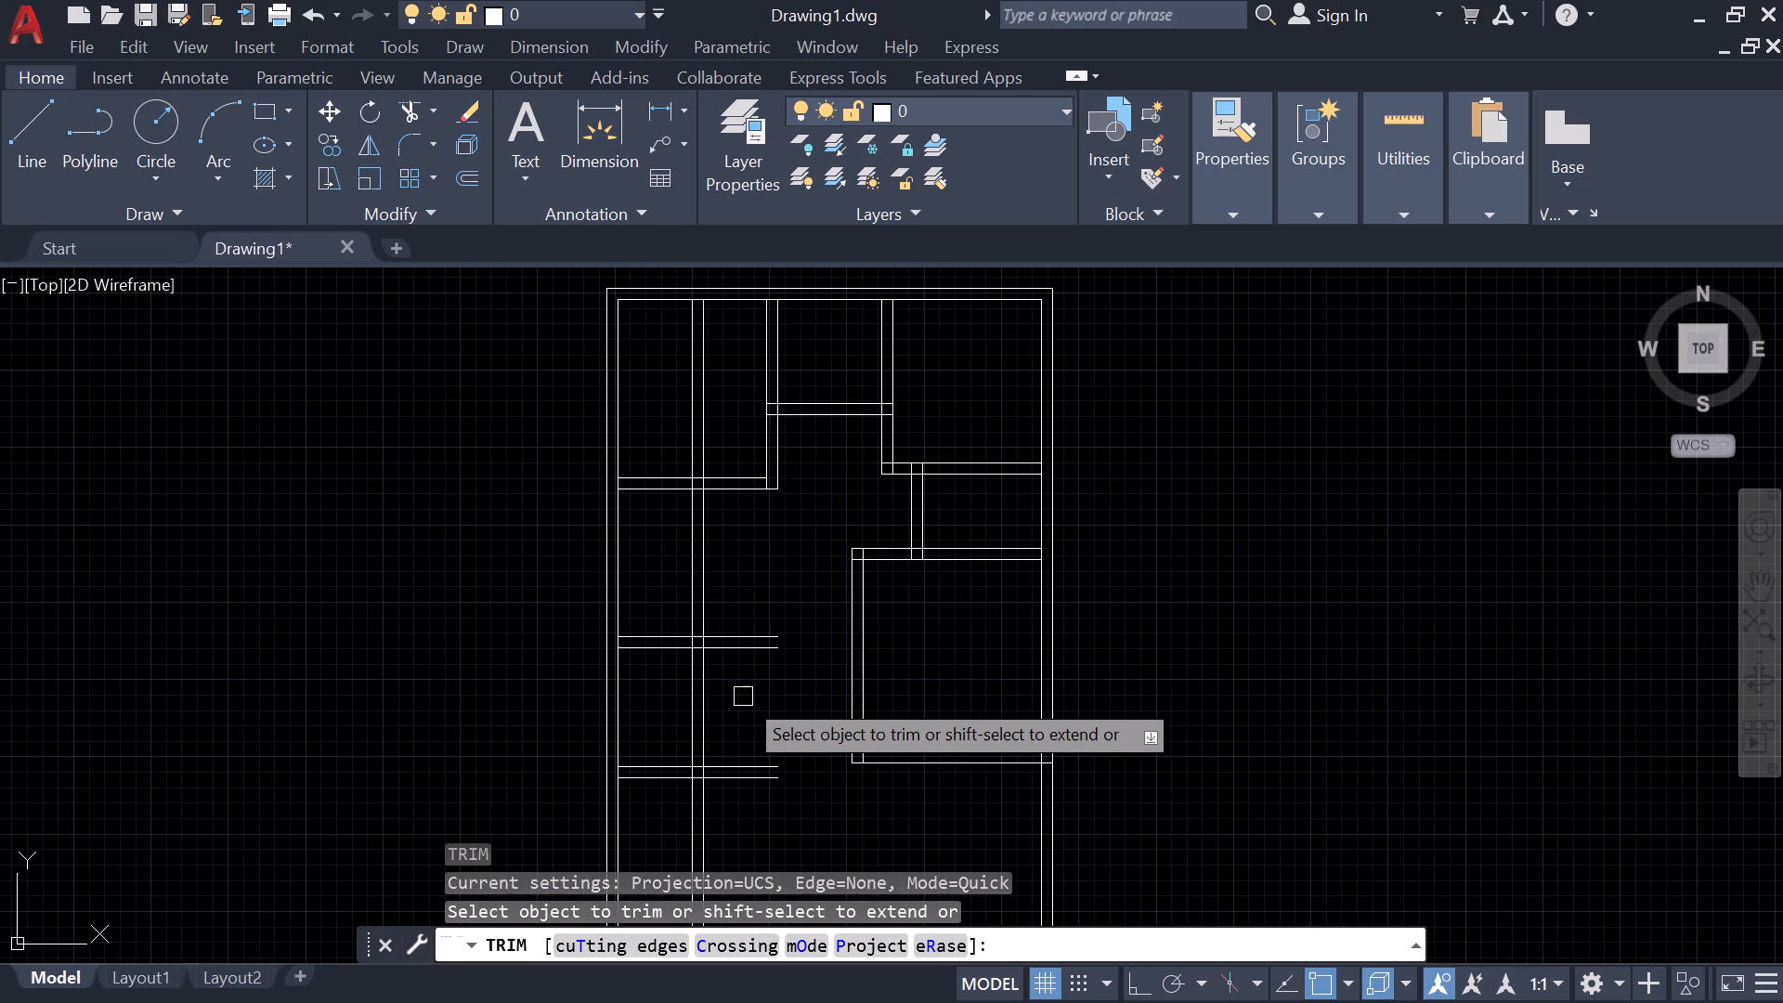
{"action": "left_click_drag", "start_coordinate": [676, 571], "coordinate": [745, 571]}
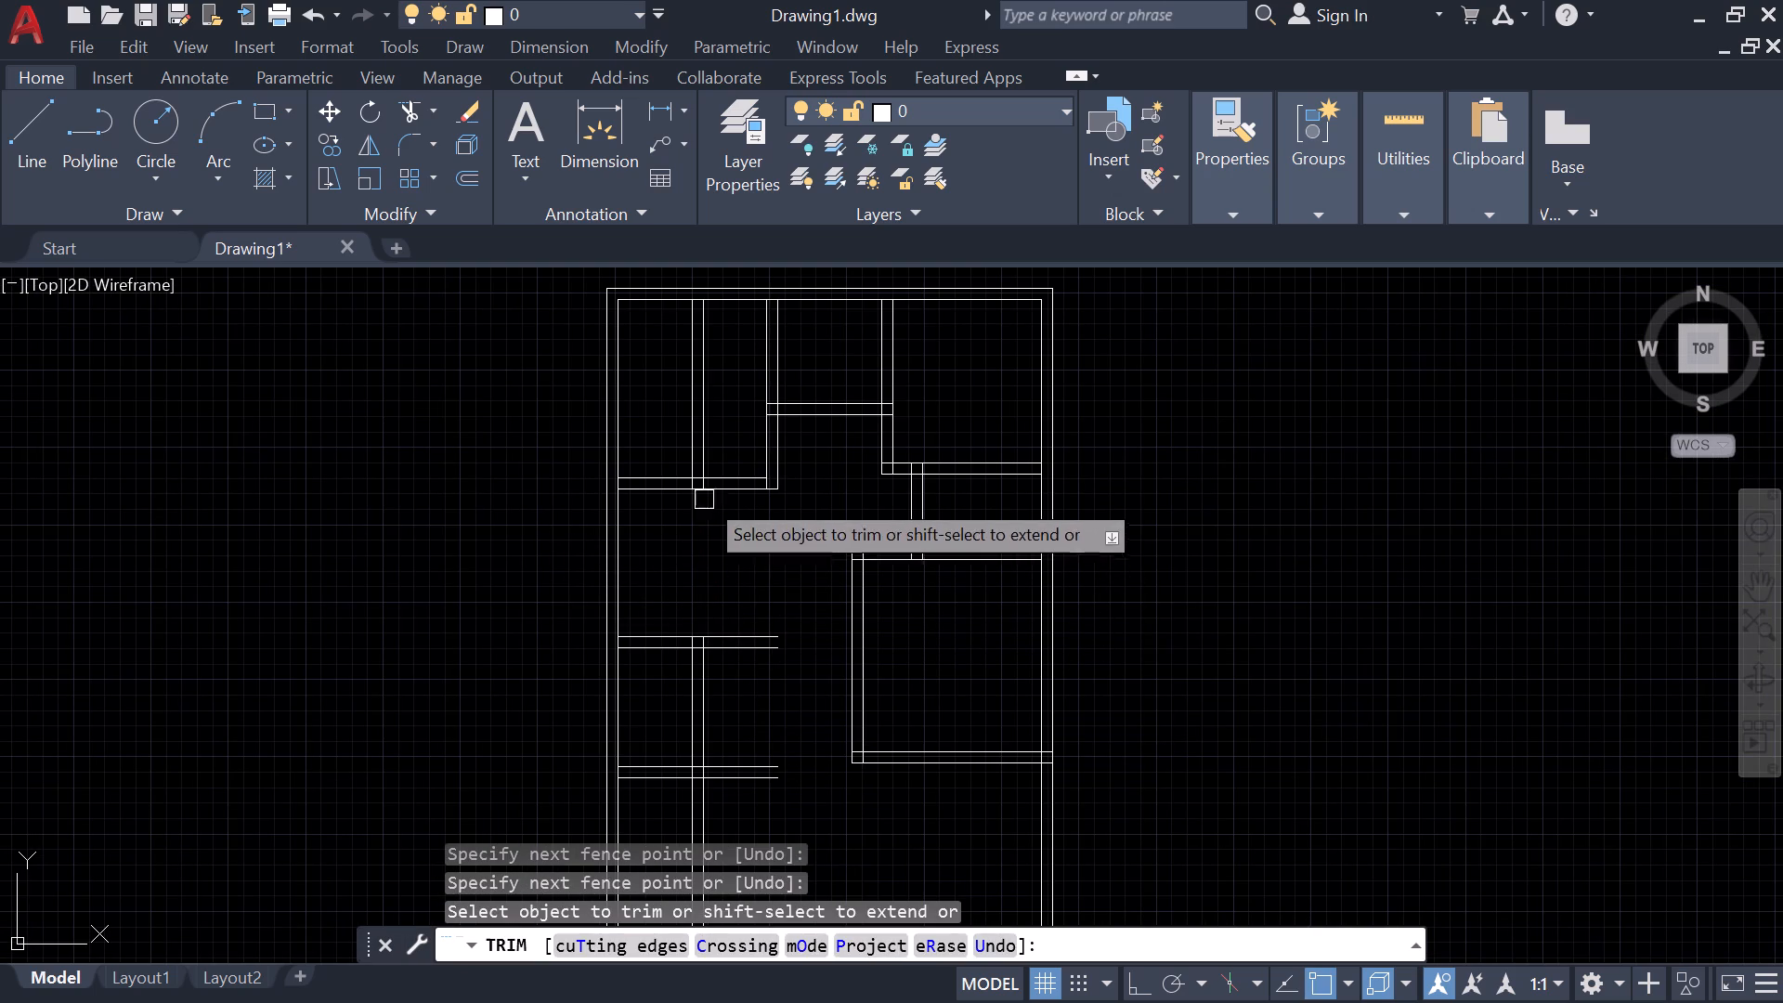
{"action": "left_click_drag", "start_coordinate": [645, 439], "coordinate": [741, 437]}
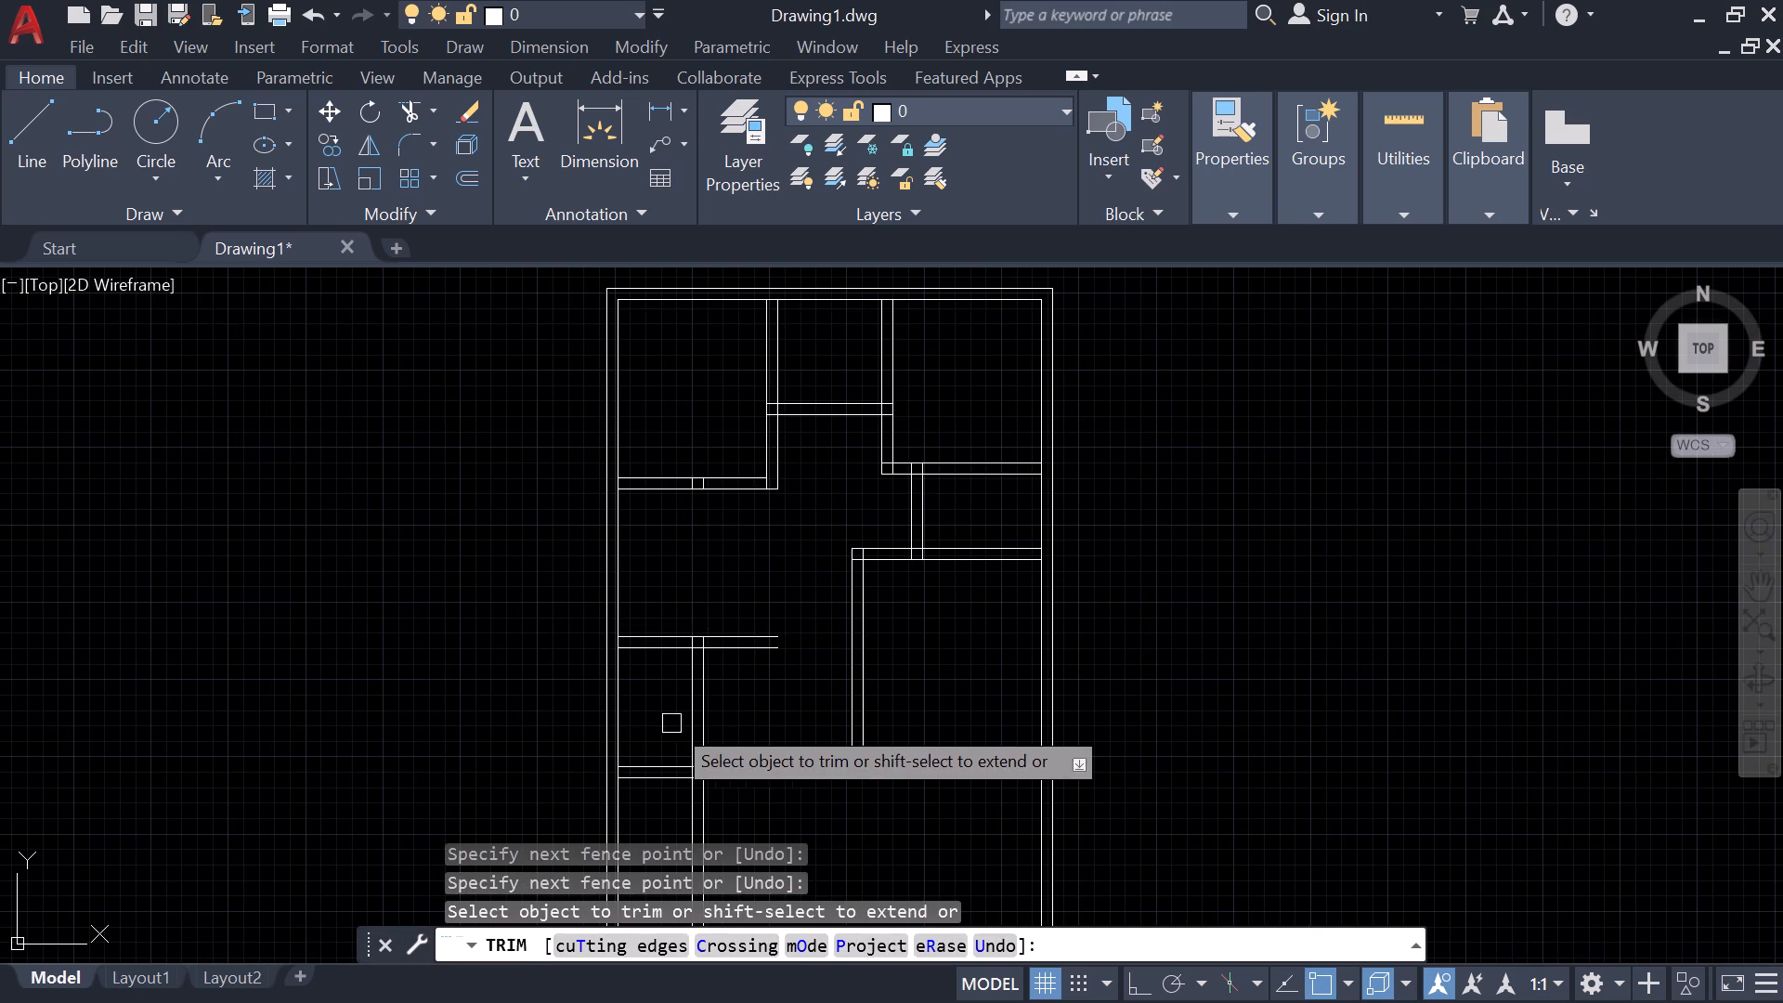
Trim the small left-hand room's bottom wall lines beyond its side wall, and the side wall's lines below that bottom wall.
{"action": "left_click_drag", "start_coordinate": [755, 710], "coordinate": [725, 803]}
{"action": "scroll", "coordinate": [740, 783], "scroll_direction": "down", "scroll_amount": 1}
{"action": "middle_click_drag", "start_coordinate": [743, 777], "coordinate": [774, 593]}
{"action": "left_click_drag", "start_coordinate": [774, 593], "coordinate": [723, 638]}
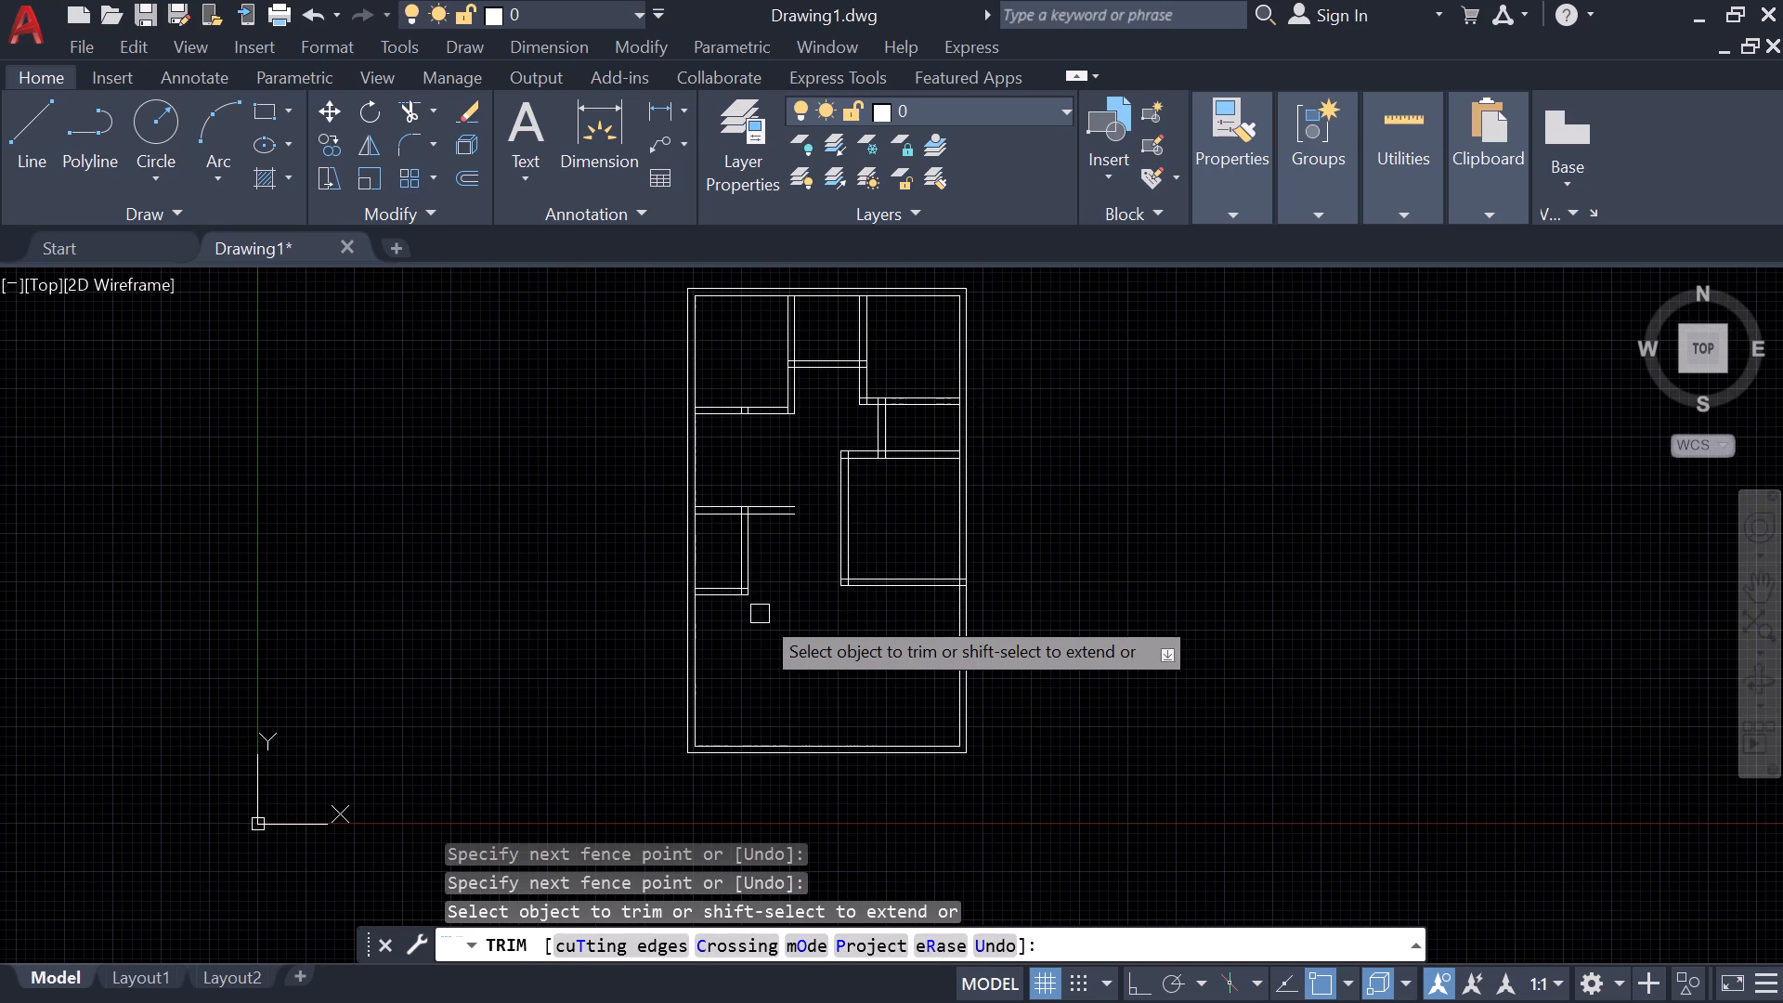
Trim the leftover vertical pieces inside the upper-left room's bottom wall.
{"action": "scroll", "coordinate": [760, 612], "scroll_direction": "up", "scroll_amount": 2}
{"action": "middle_click_drag", "start_coordinate": [764, 668], "coordinate": [749, 820]}
{"action": "scroll", "coordinate": [780, 586], "scroll_direction": "up", "scroll_amount": 1}
{"action": "middle_click_drag", "start_coordinate": [780, 586], "coordinate": [774, 861]}
{"action": "scroll", "coordinate": [774, 849], "scroll_direction": "down", "scroll_amount": 3}
{"action": "scroll", "coordinate": [731, 551], "scroll_direction": "up", "scroll_amount": 3}
{"action": "left_click_drag", "start_coordinate": [730, 551], "coordinate": [641, 551]}
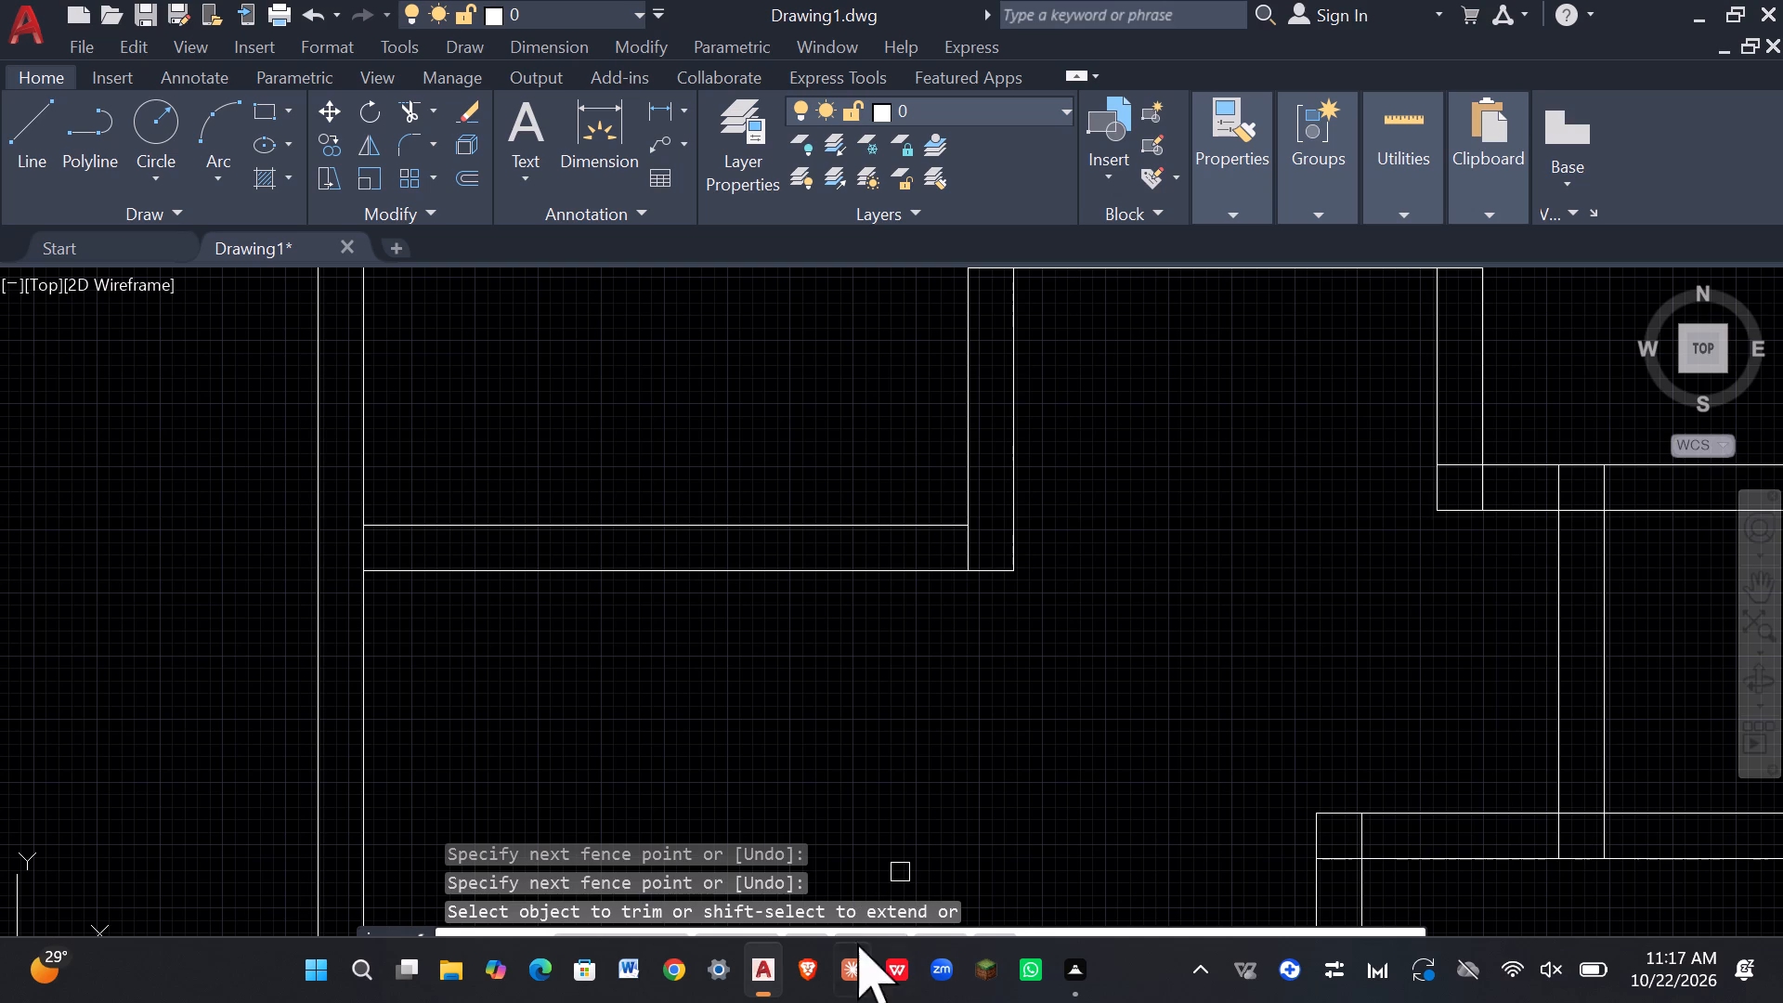
Trim the overlapping inner line ends at the lower-right corner of the small left-hand room's walls.
{"action": "scroll", "coordinate": [915, 799], "scroll_direction": "down", "scroll_amount": 3}
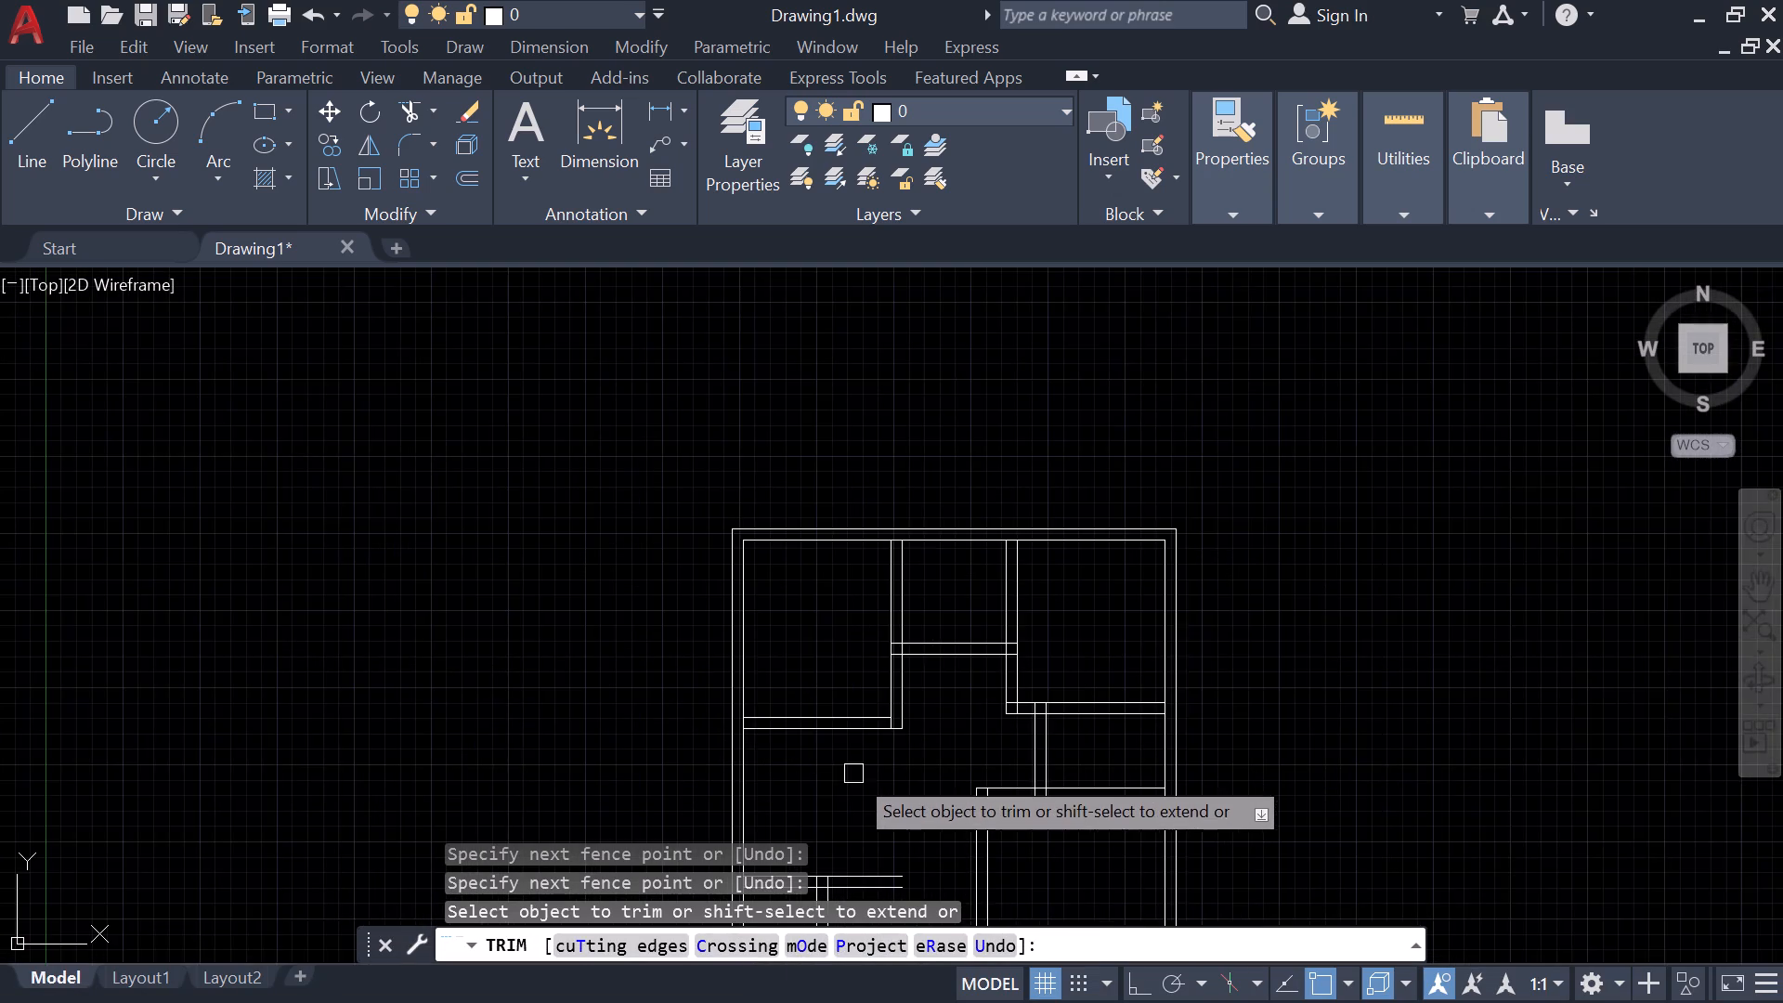
{"action": "middle_click_drag", "start_coordinate": [853, 774], "coordinate": [792, 616]}
{"action": "scroll", "coordinate": [823, 681], "scroll_direction": "up", "scroll_amount": 1}
{"action": "middle_click_drag", "start_coordinate": [799, 630], "coordinate": [776, 511]}
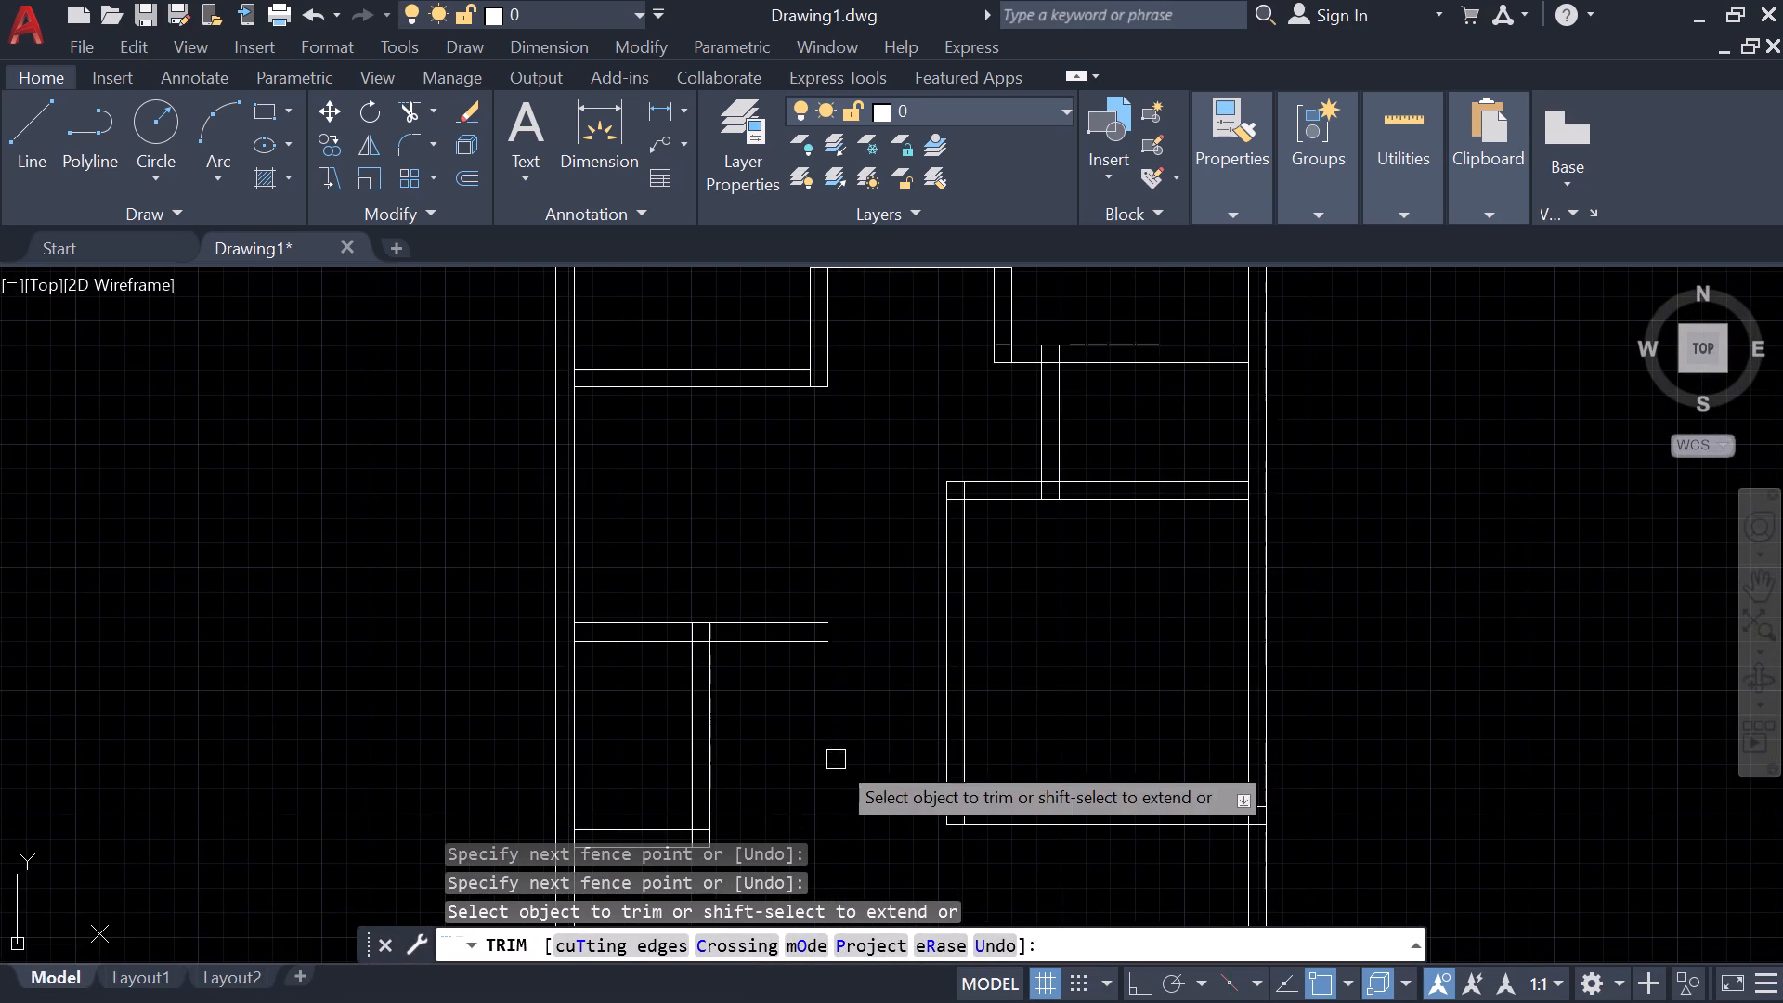
{"action": "scroll", "coordinate": [836, 756], "scroll_direction": "up", "scroll_amount": 1}
{"action": "middle_click_drag", "start_coordinate": [836, 750], "coordinate": [835, 539]}
{"action": "scroll", "coordinate": [841, 568], "scroll_direction": "down", "scroll_amount": 2}
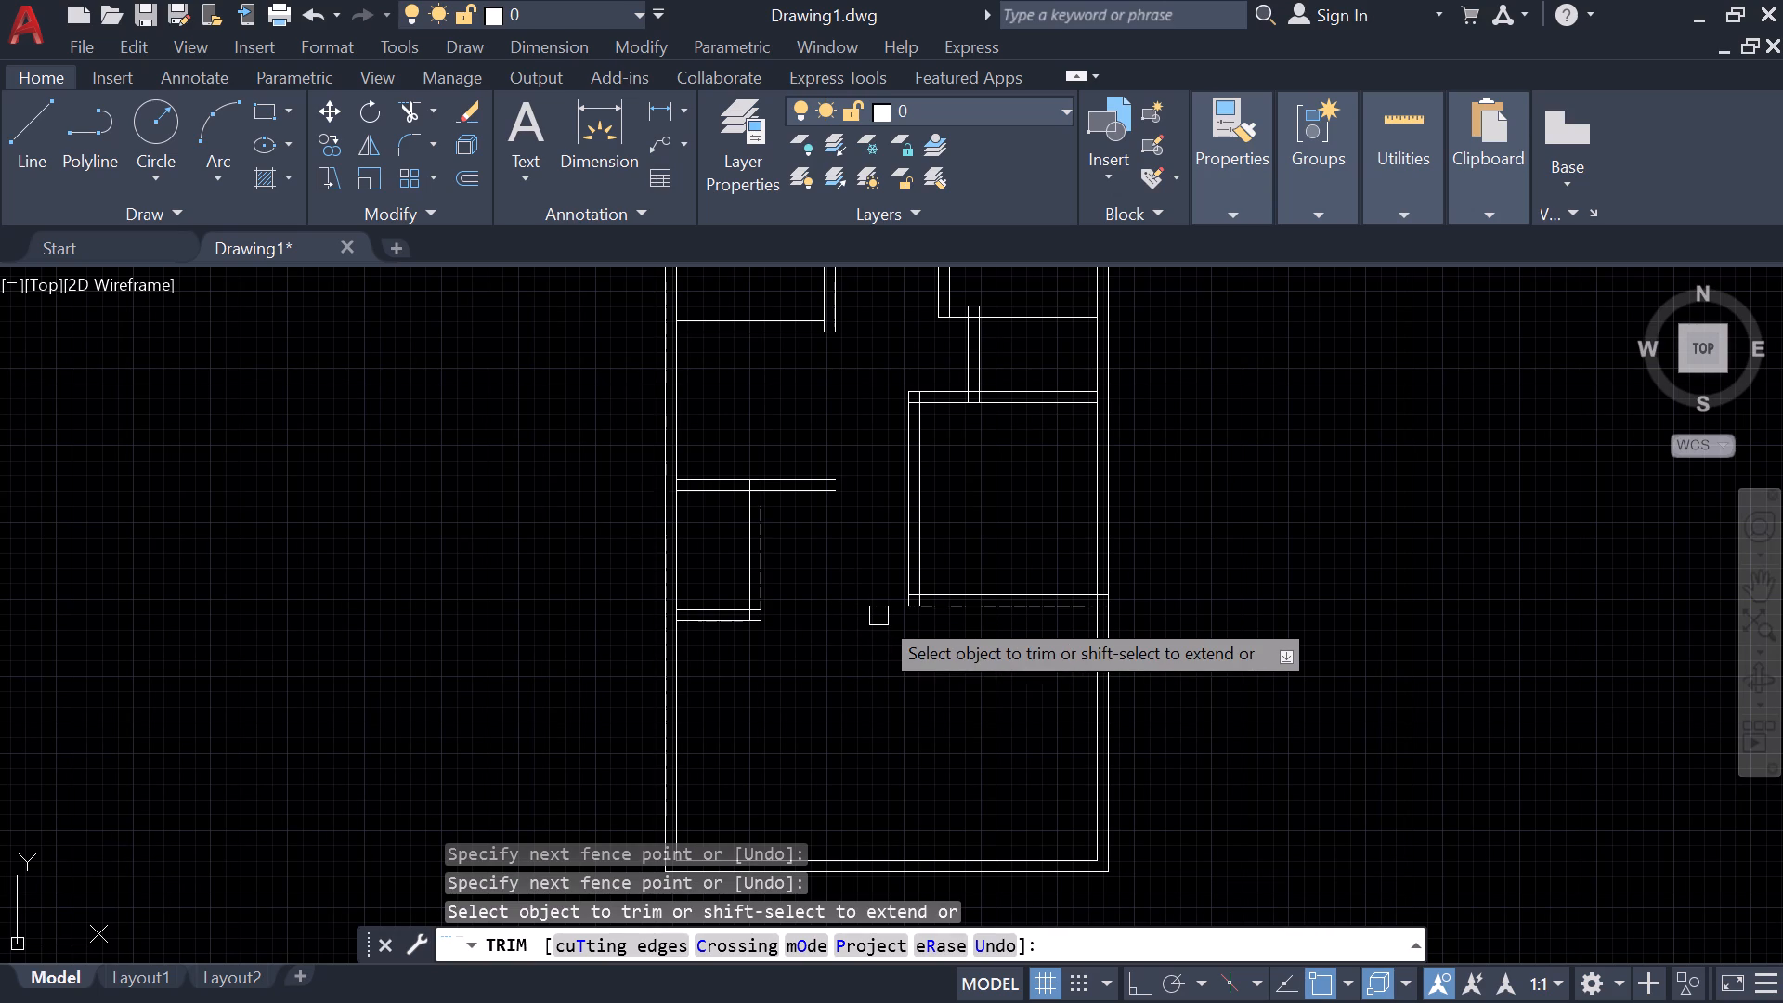
{"action": "scroll", "coordinate": [778, 619], "scroll_direction": "up", "scroll_amount": 4}
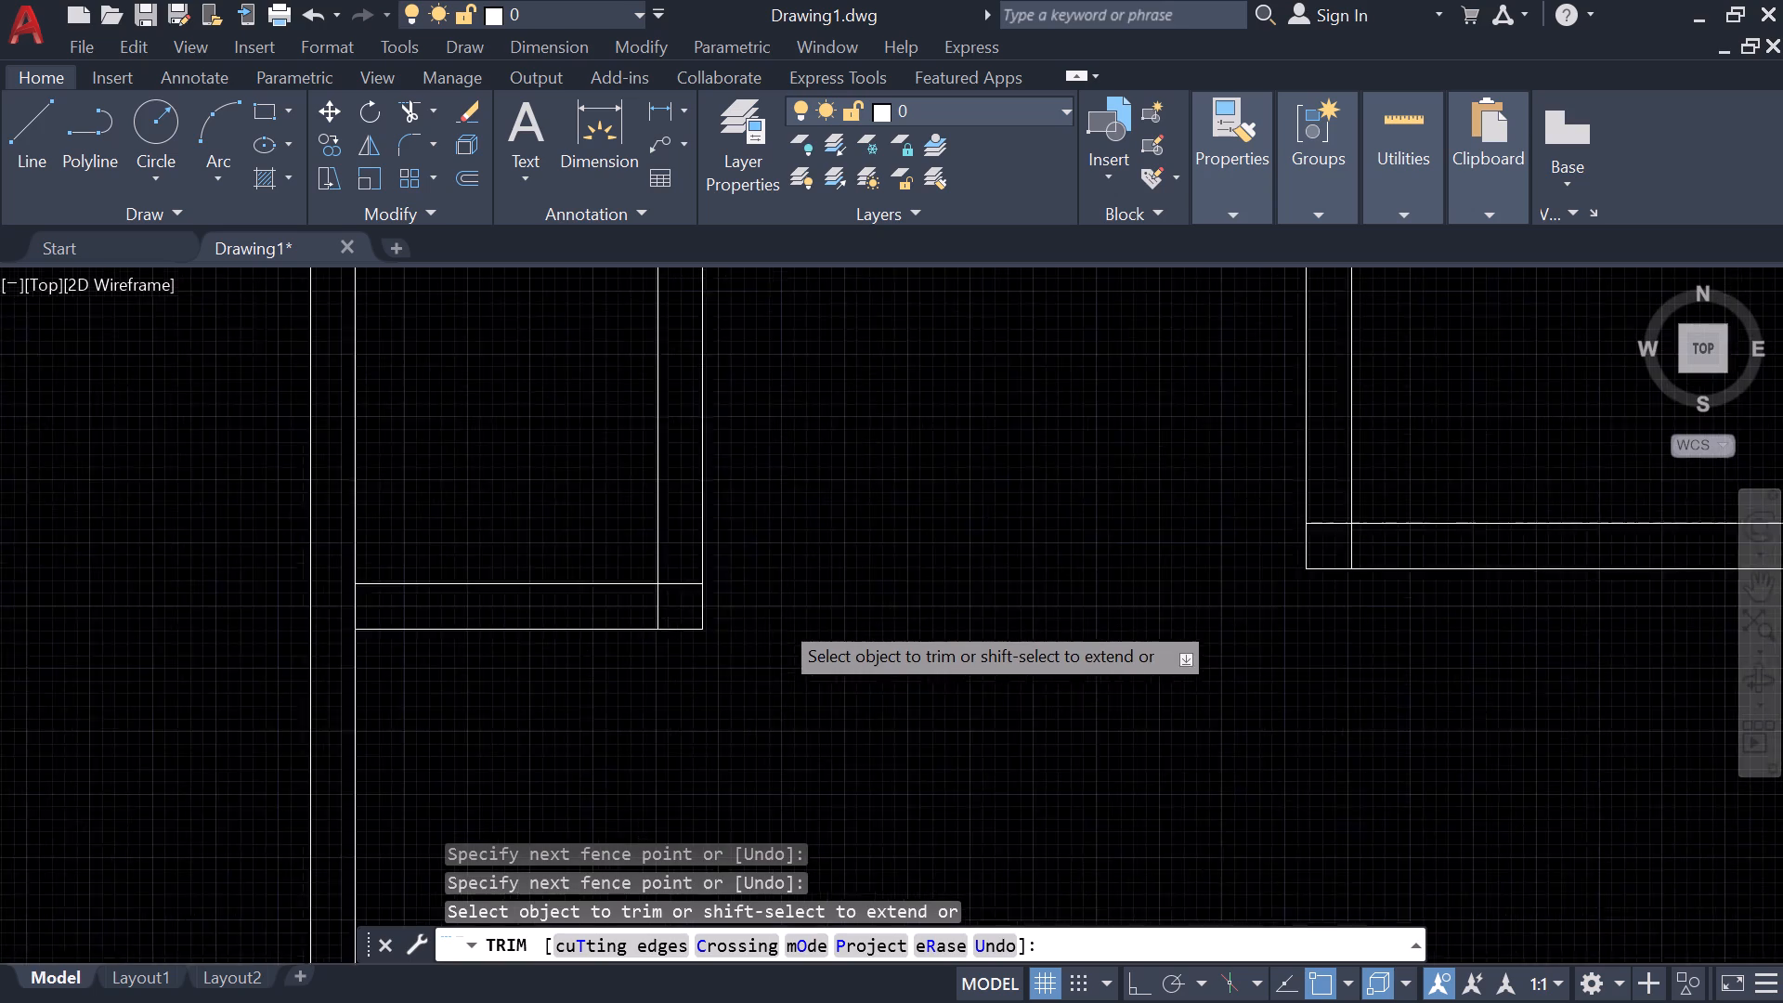
{"action": "left_click_drag", "start_coordinate": [635, 529], "coordinate": [572, 597]}
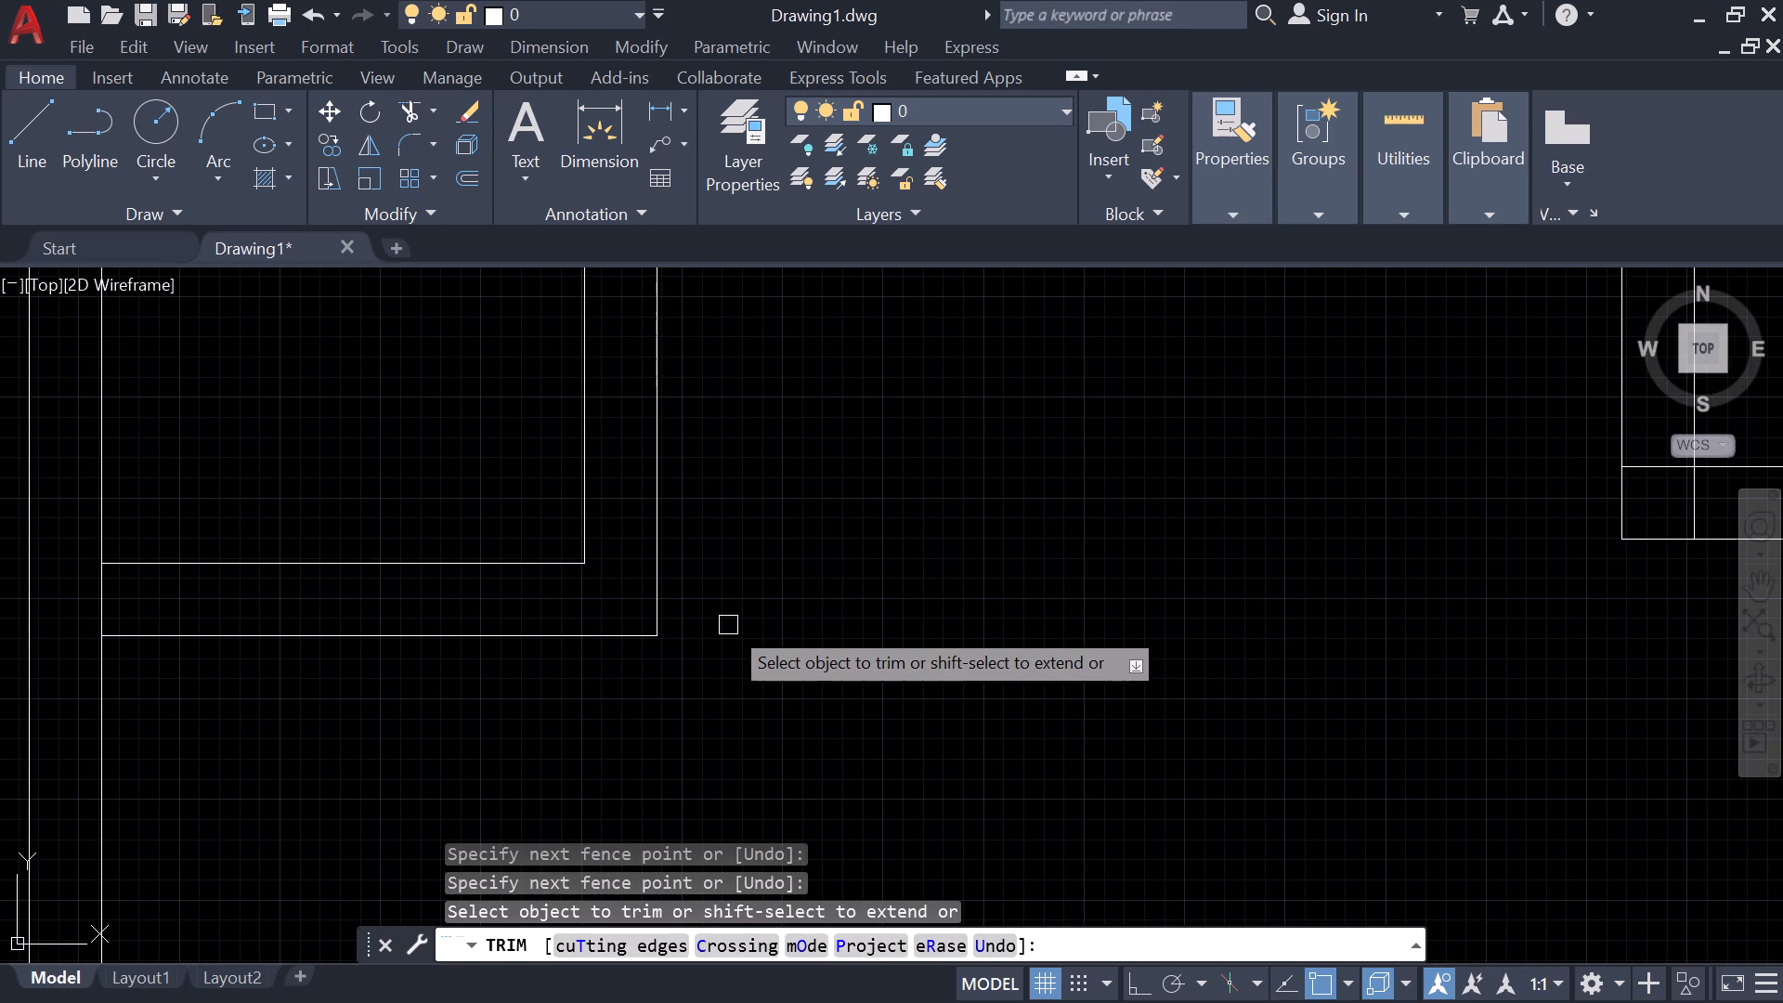
{"action": "key", "text": "Escape"}
Draw a horizontal line about 3'-4" long, extending the small left-hand room's bottom wall upper line rightward from the side wall's outer face.
{"action": "type", "text": "l"}
{"action": "key", "text": "space"}
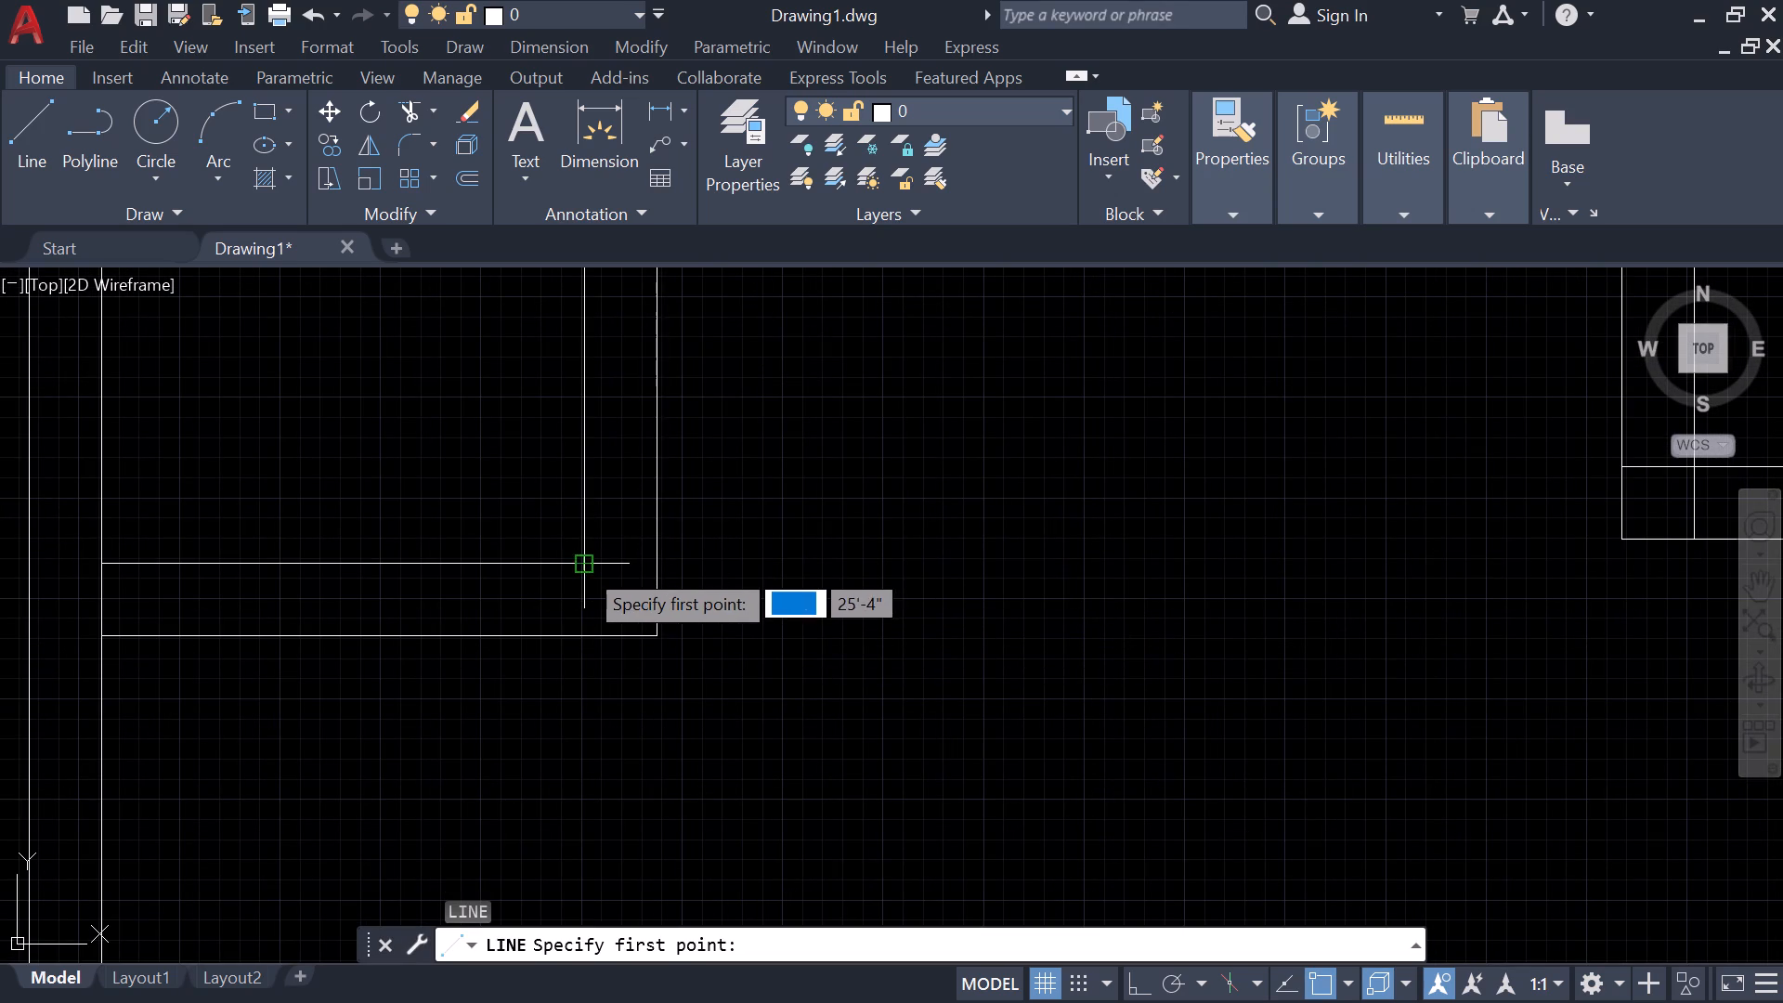
{"action": "left_click", "coordinate": [658, 567]}
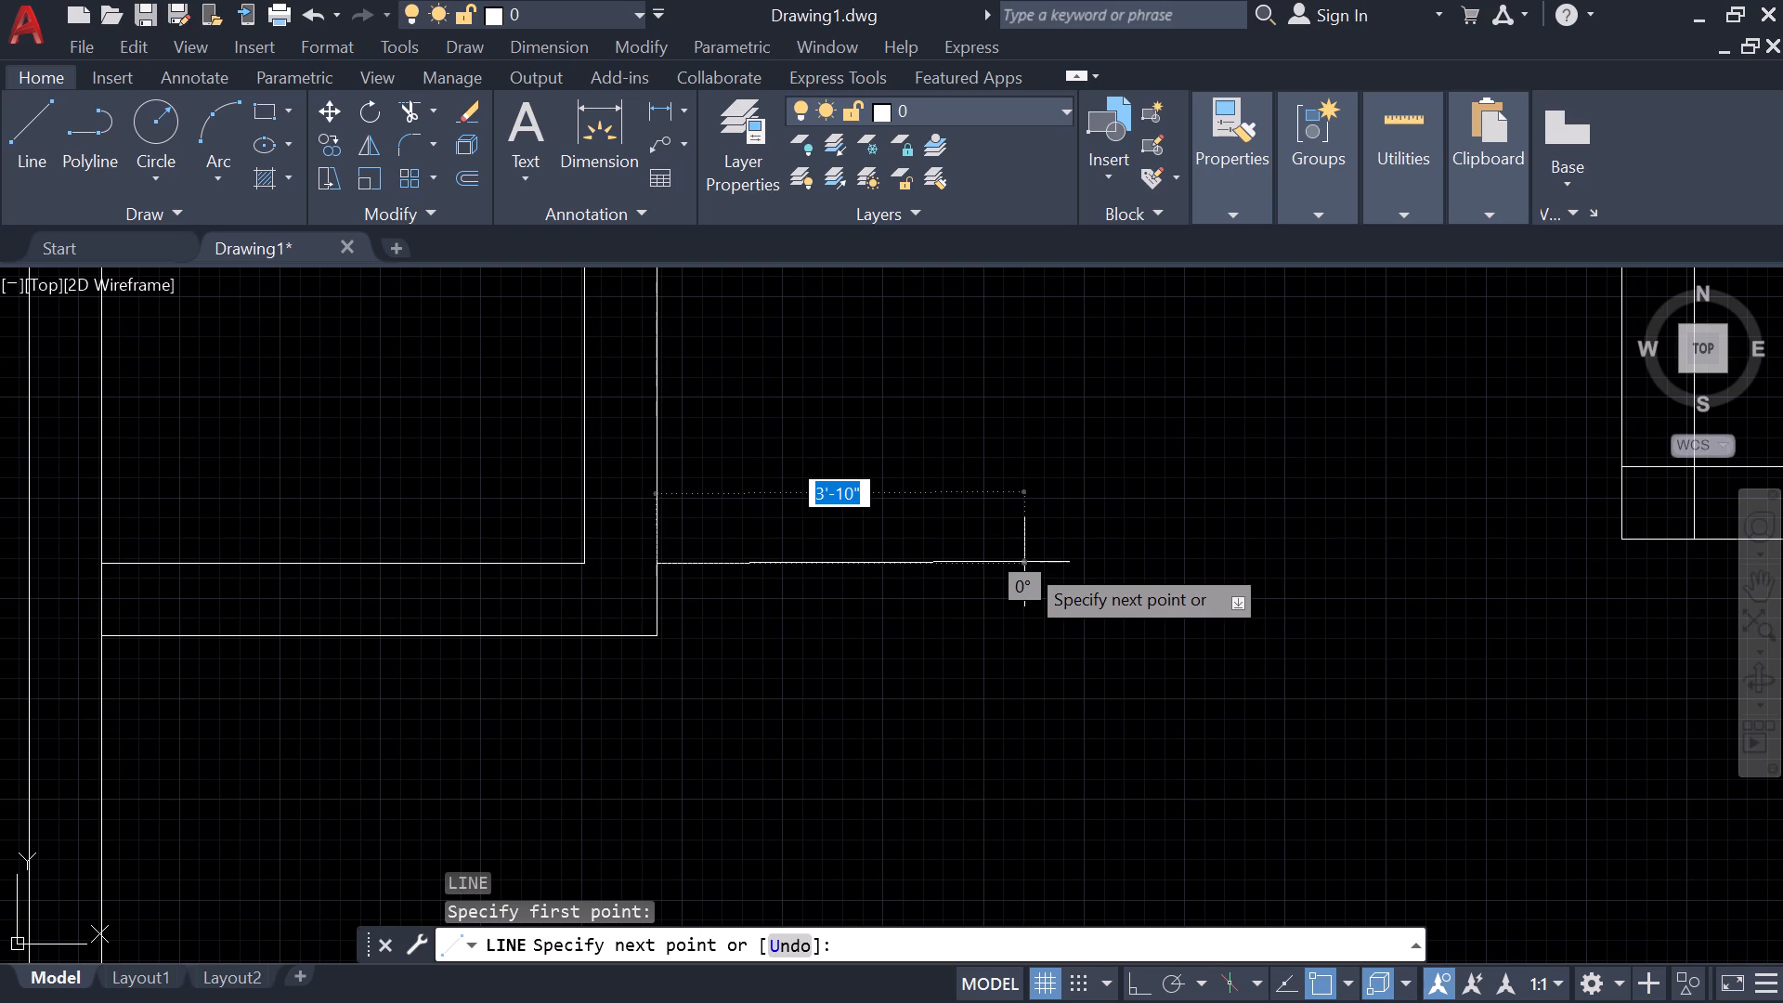
{"action": "key", "text": "shift+F8"}
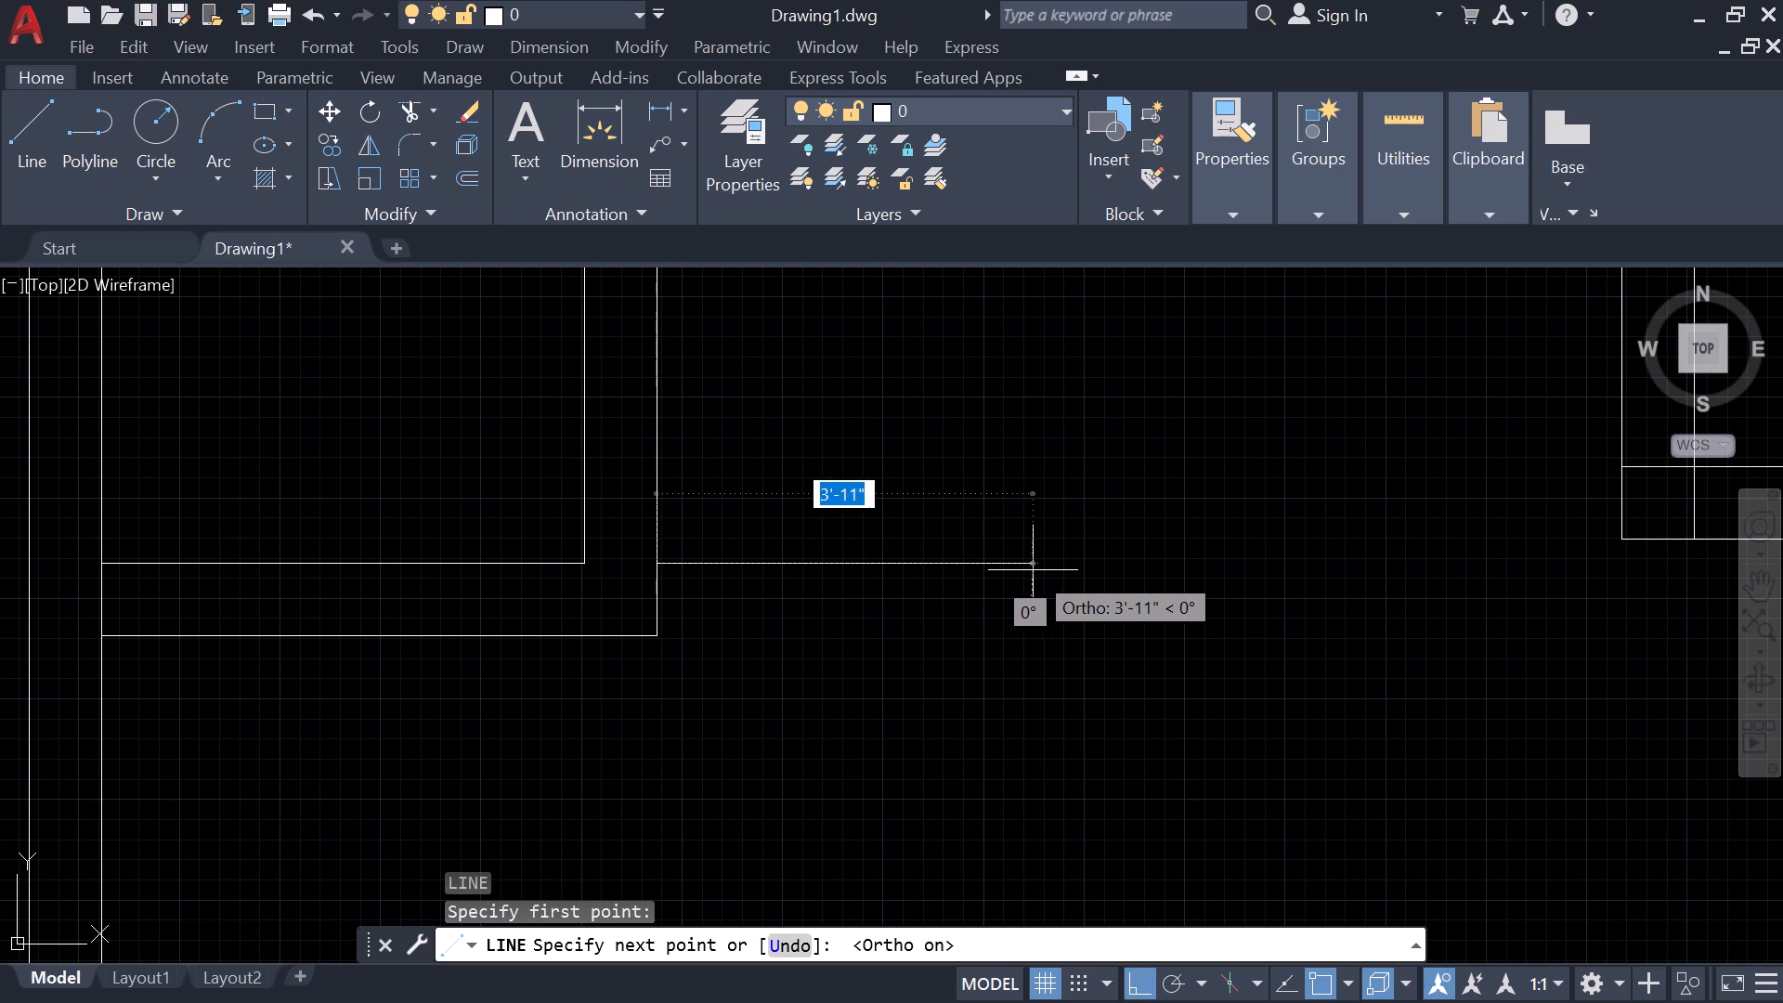
{"action": "left_click", "coordinate": [983, 565]}
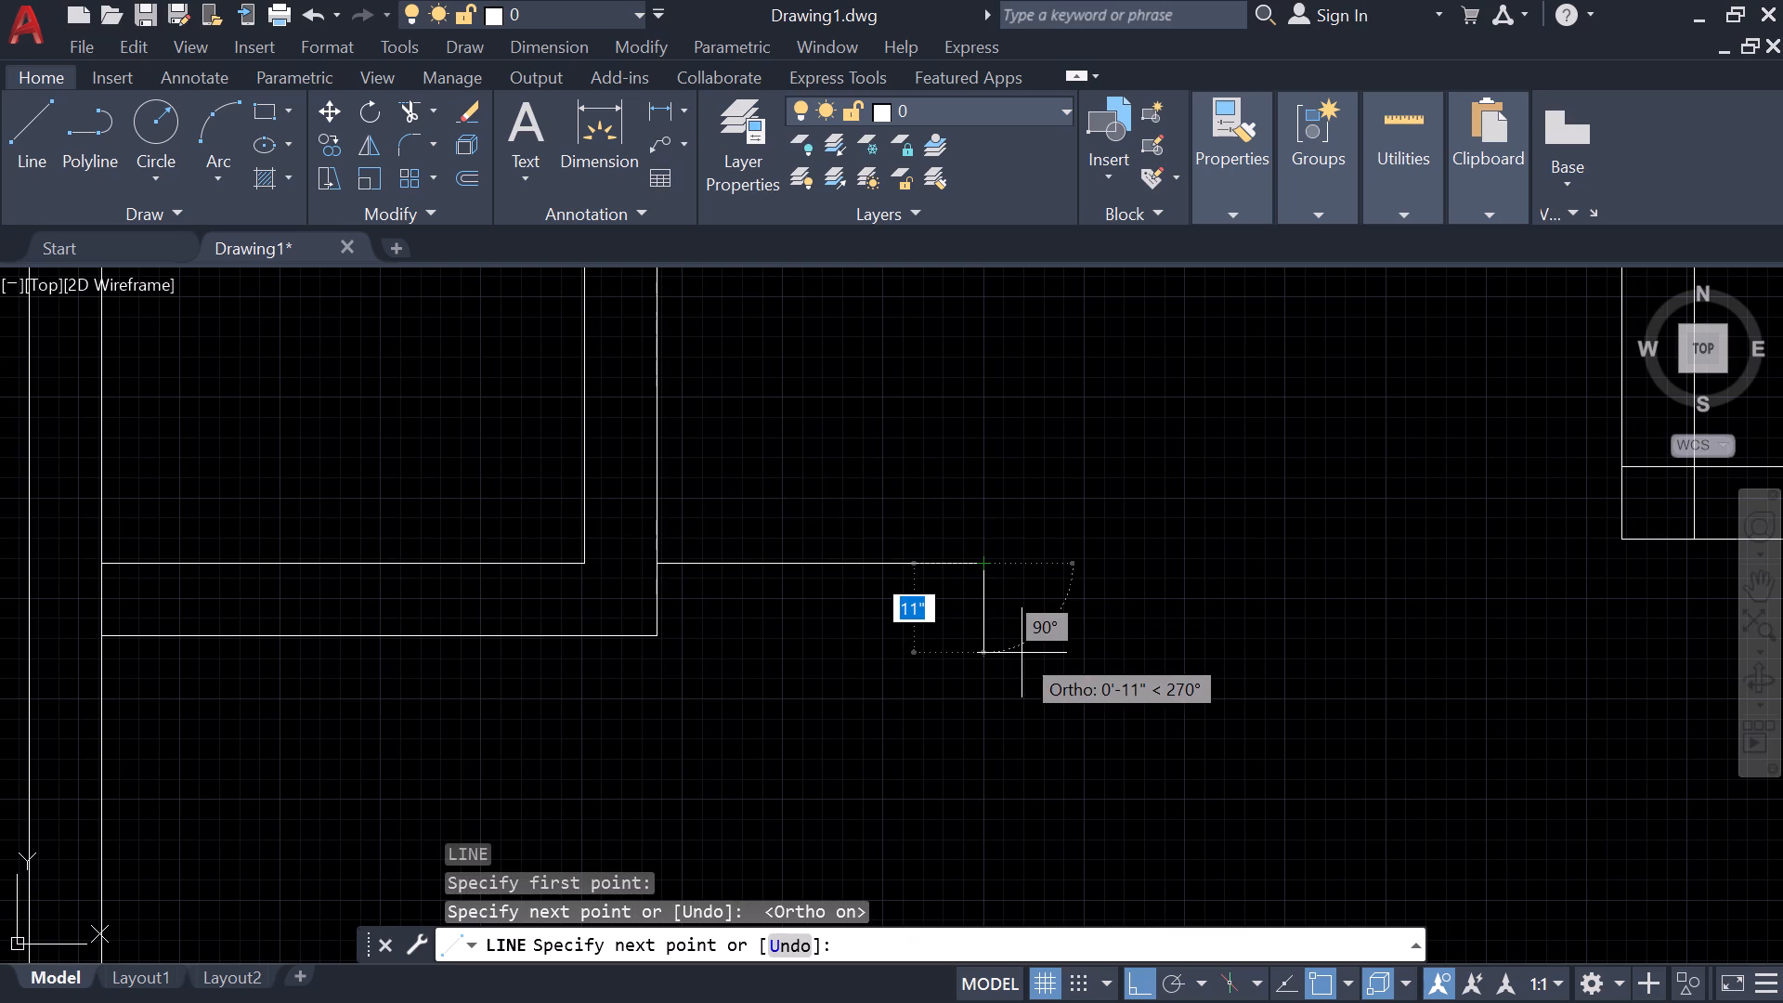
{"action": "key", "text": "Escape"}
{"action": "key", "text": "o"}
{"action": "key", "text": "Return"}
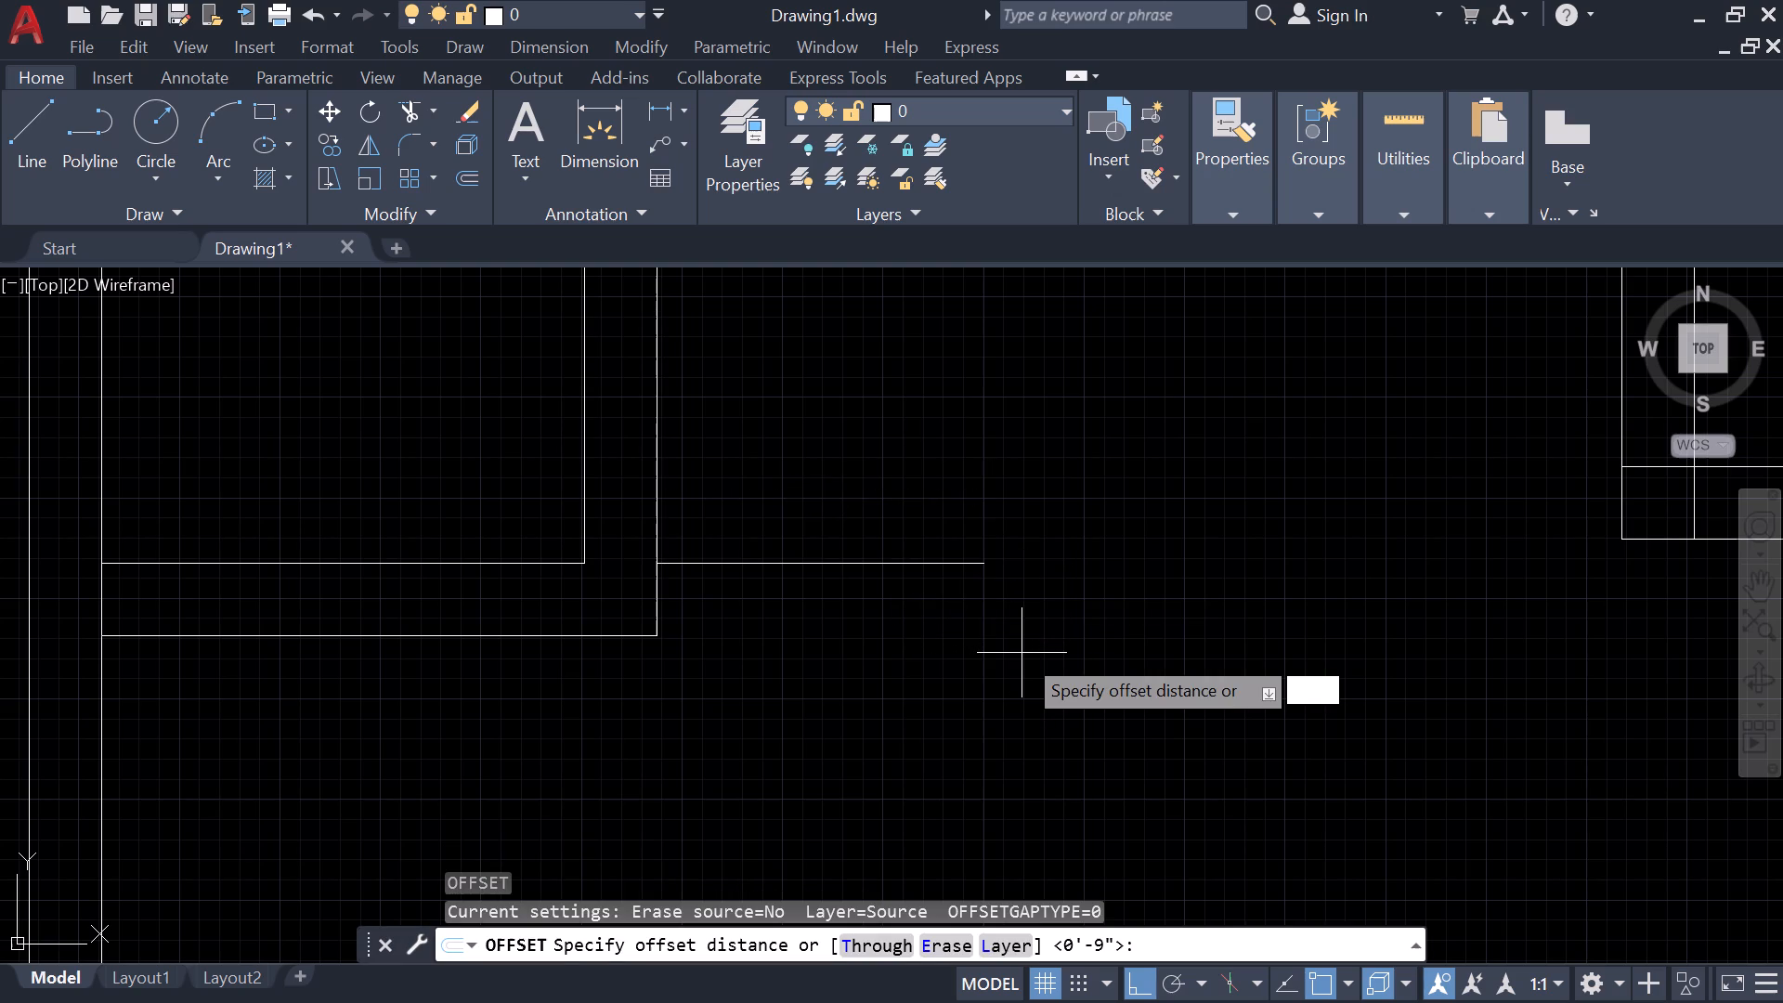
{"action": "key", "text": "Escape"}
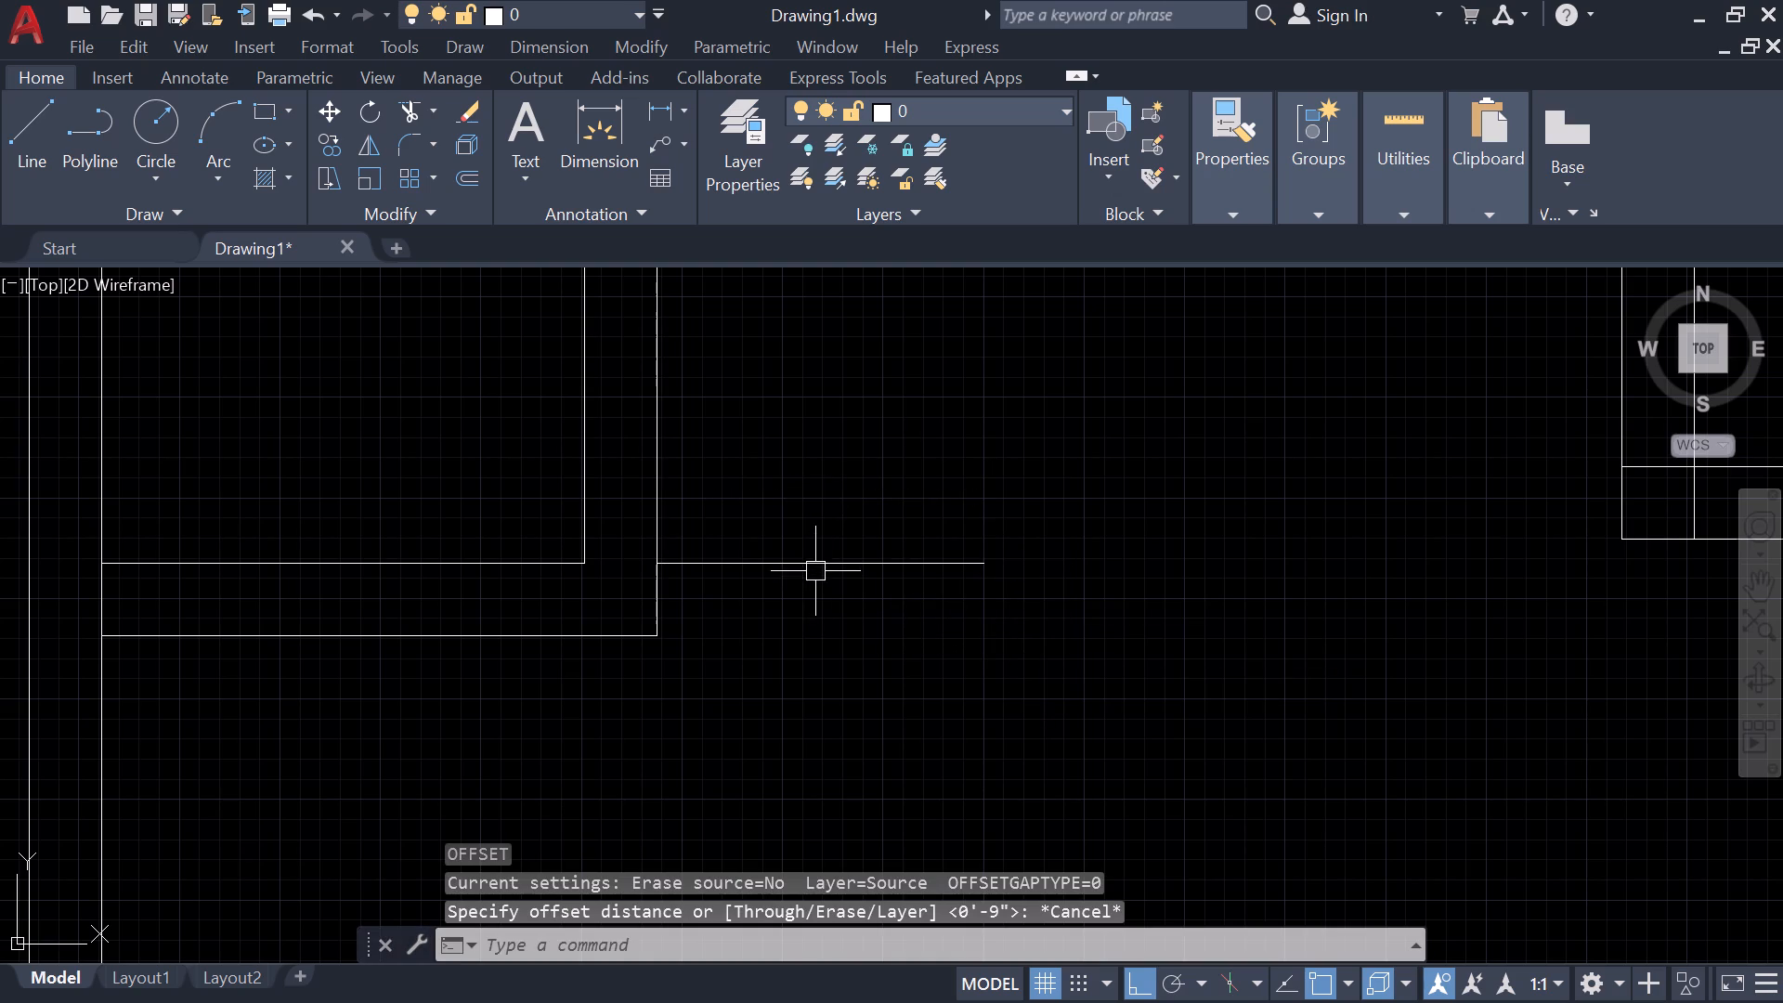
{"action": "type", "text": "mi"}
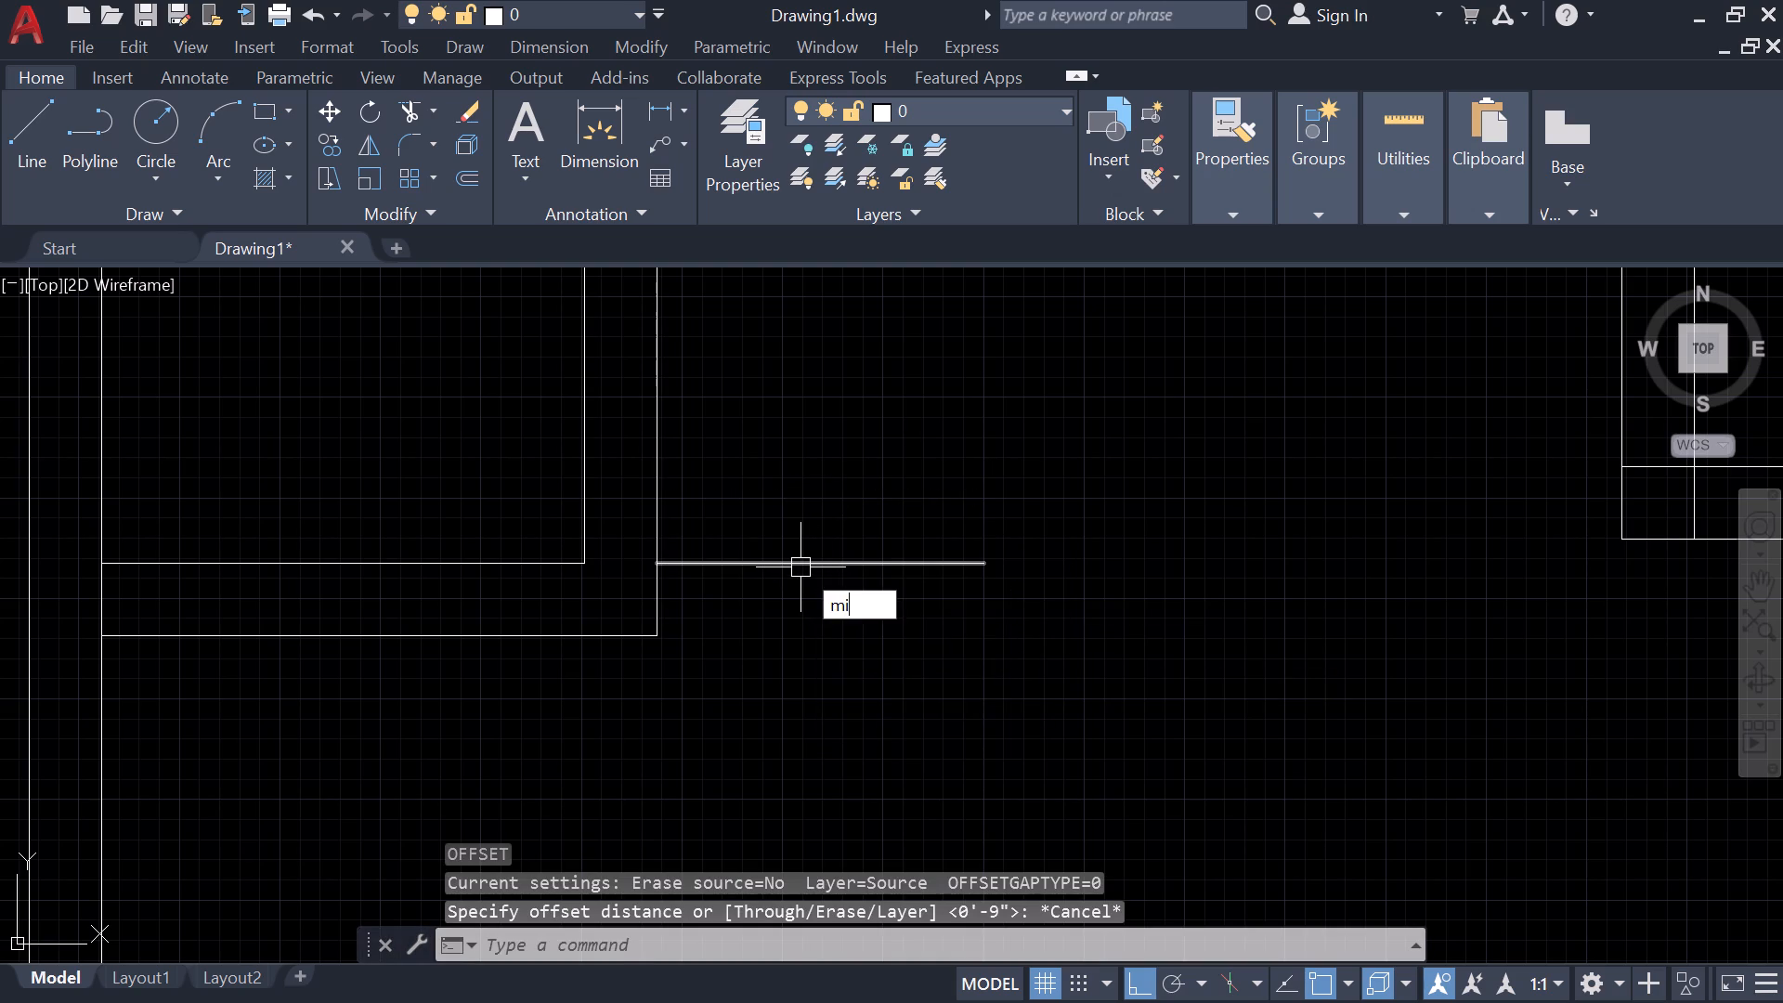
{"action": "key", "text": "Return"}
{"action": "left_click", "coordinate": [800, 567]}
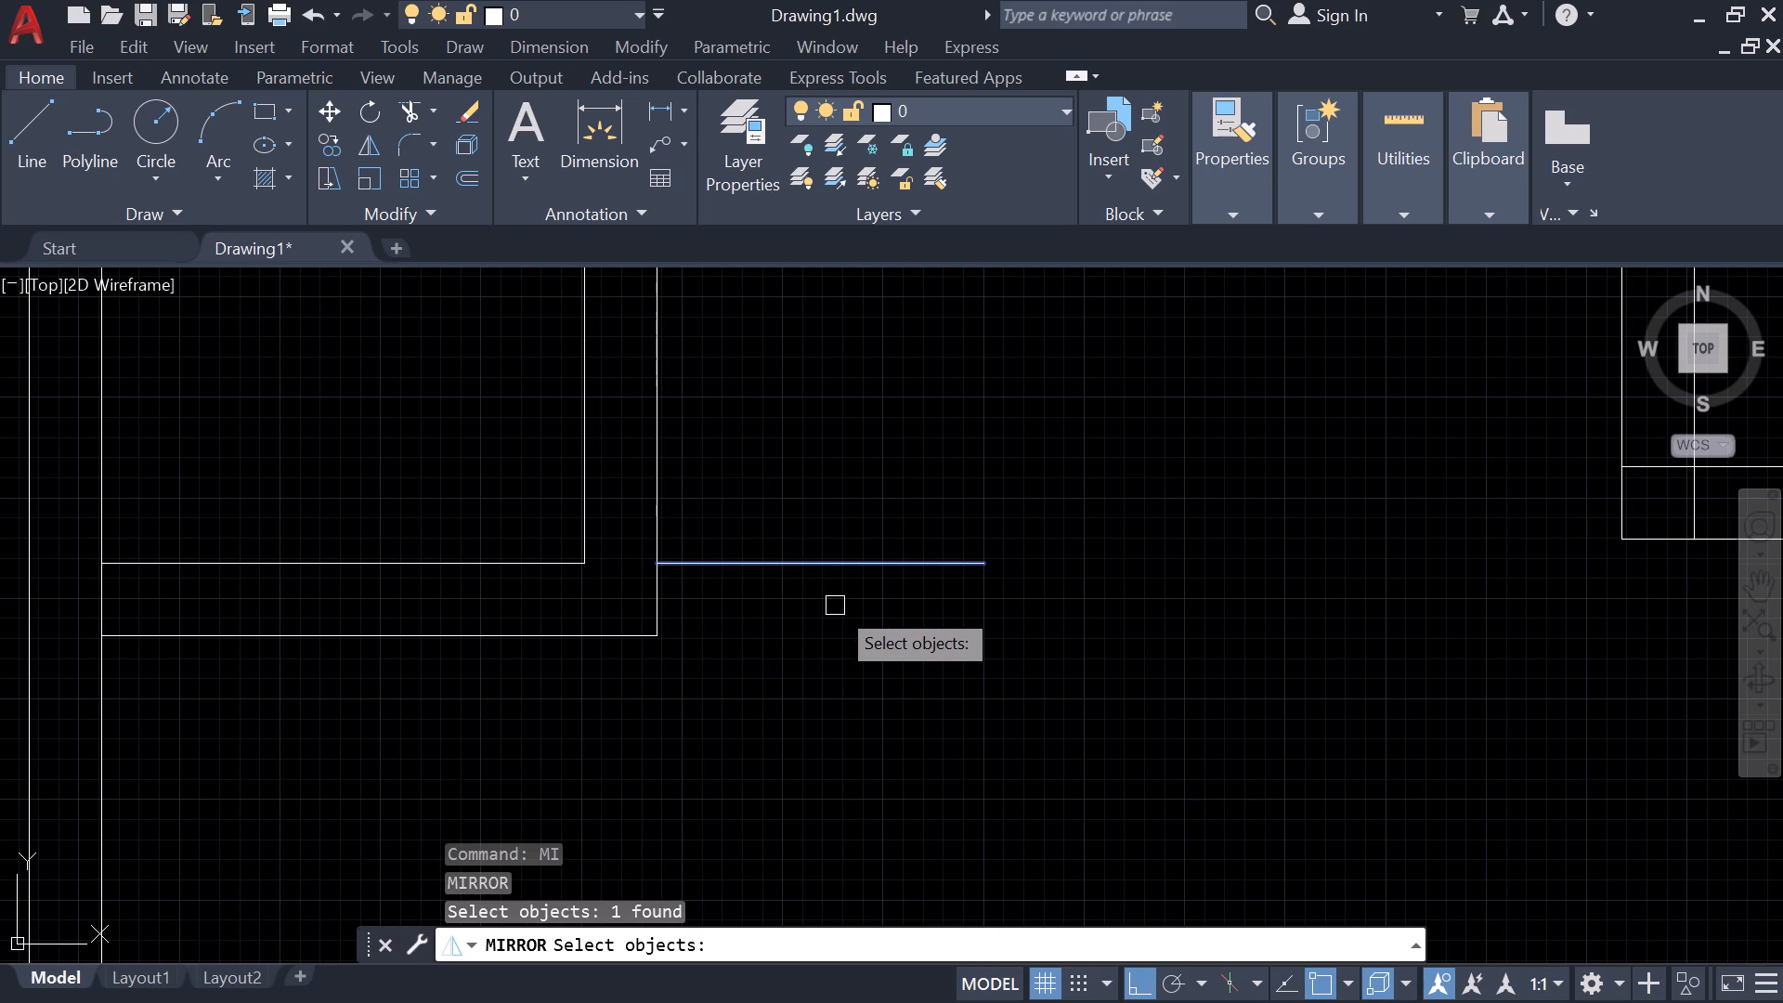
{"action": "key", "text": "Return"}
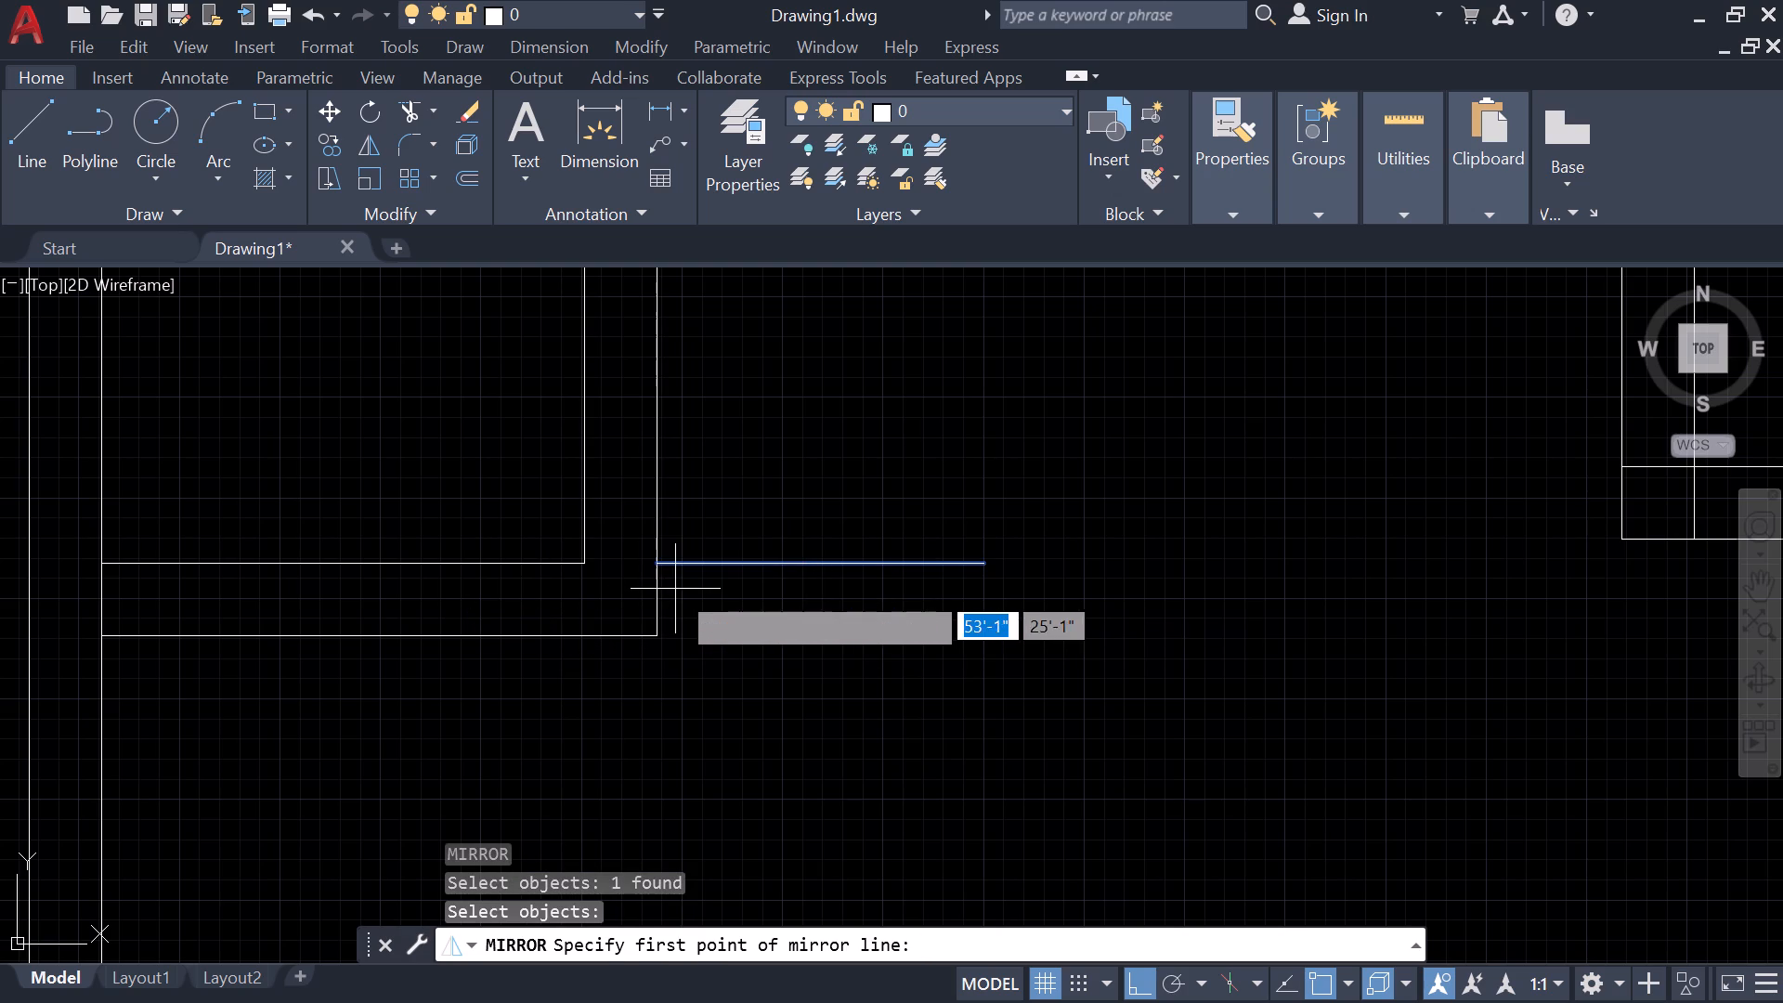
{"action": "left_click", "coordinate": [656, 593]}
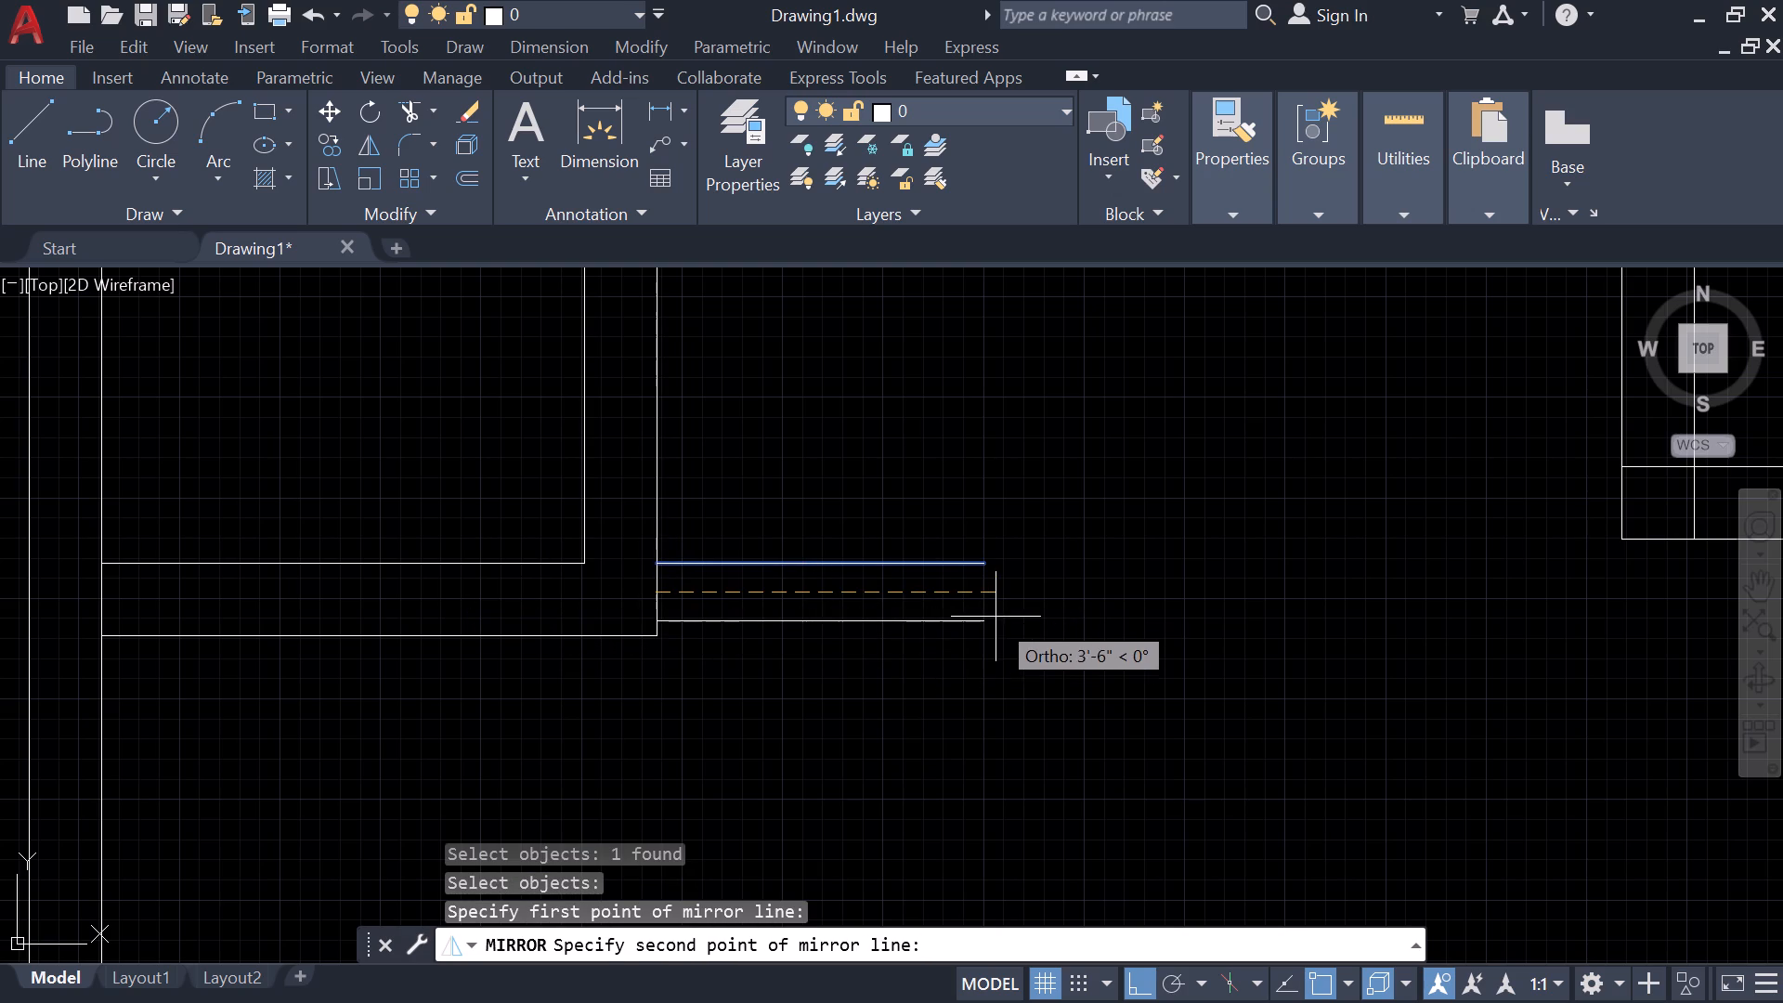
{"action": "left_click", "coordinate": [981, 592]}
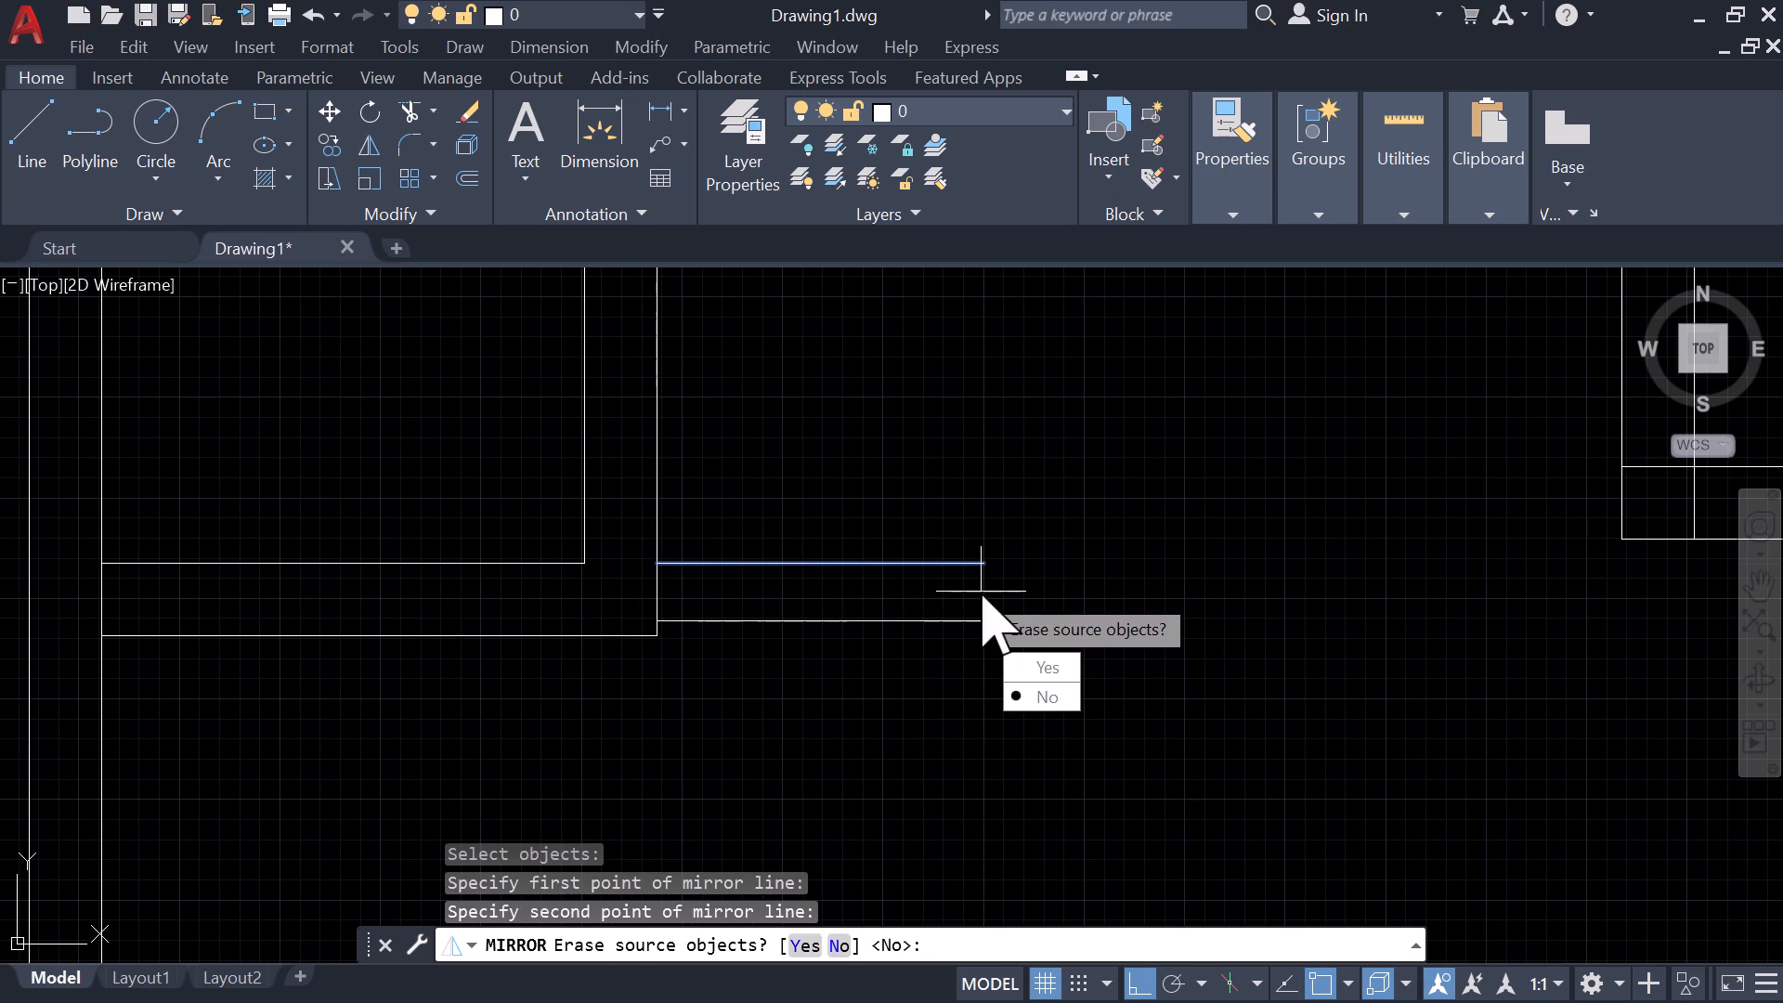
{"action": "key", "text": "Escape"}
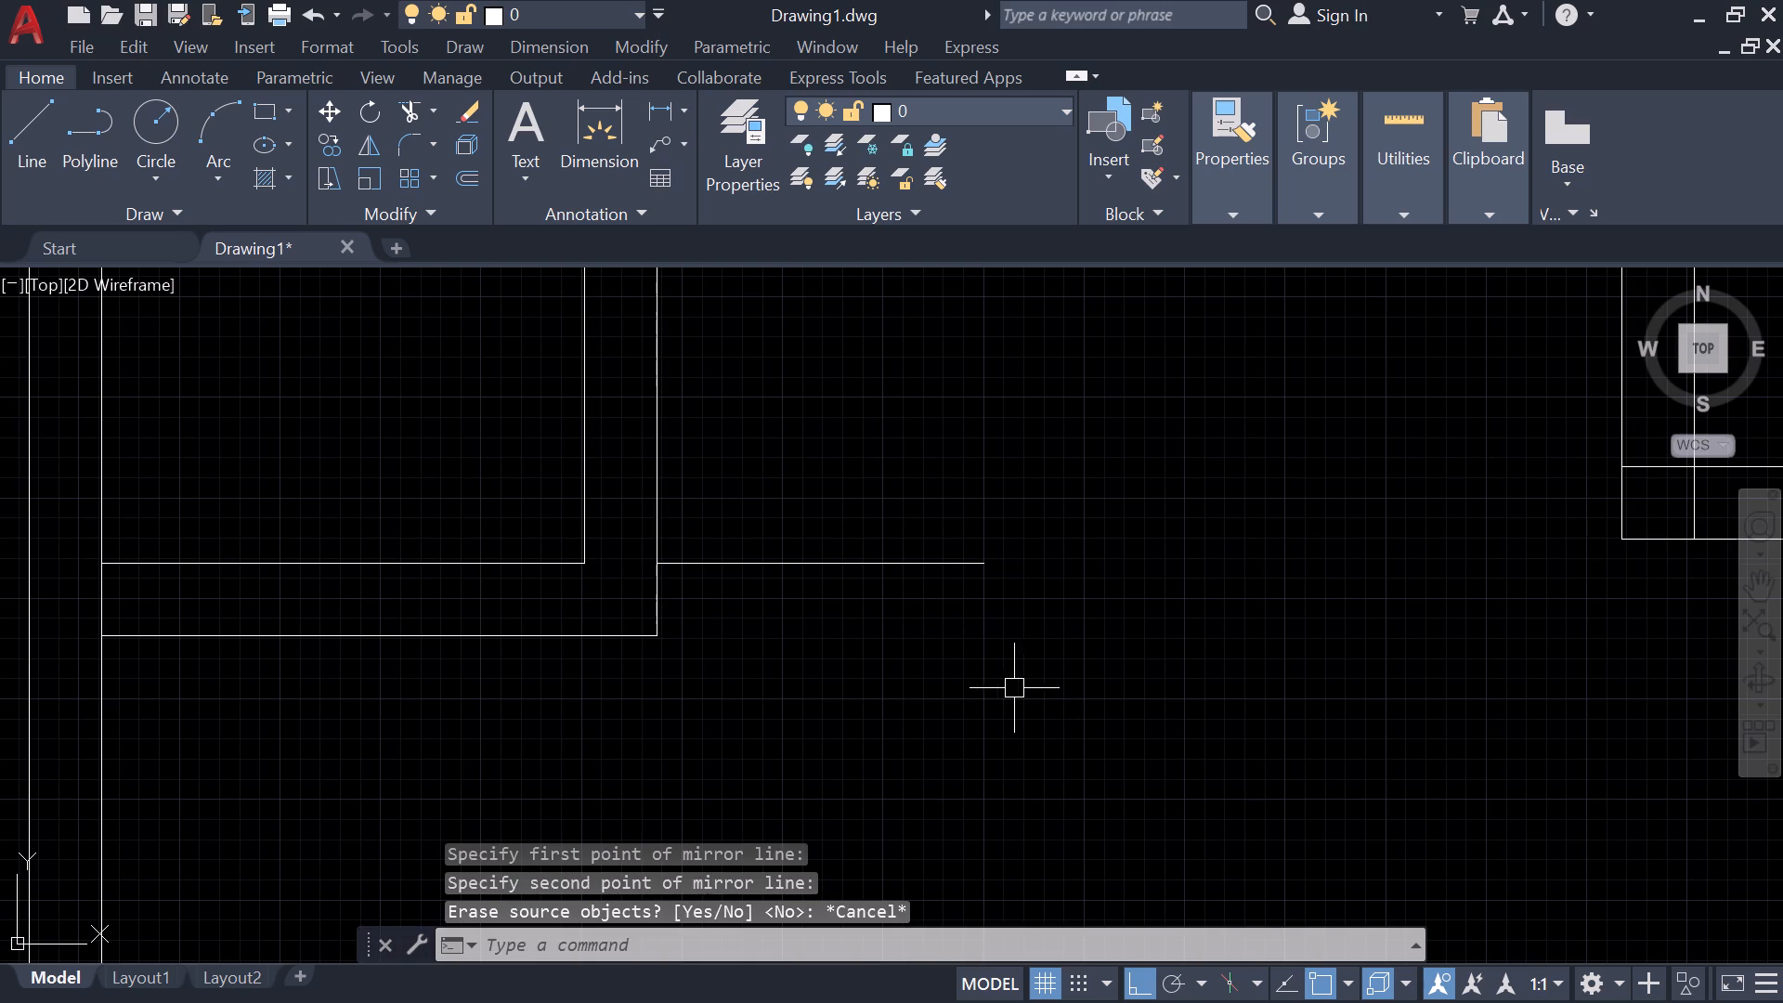
Offset the new horizontal line 9" downward to form the wall's second face.
{"action": "key", "text": "o"}
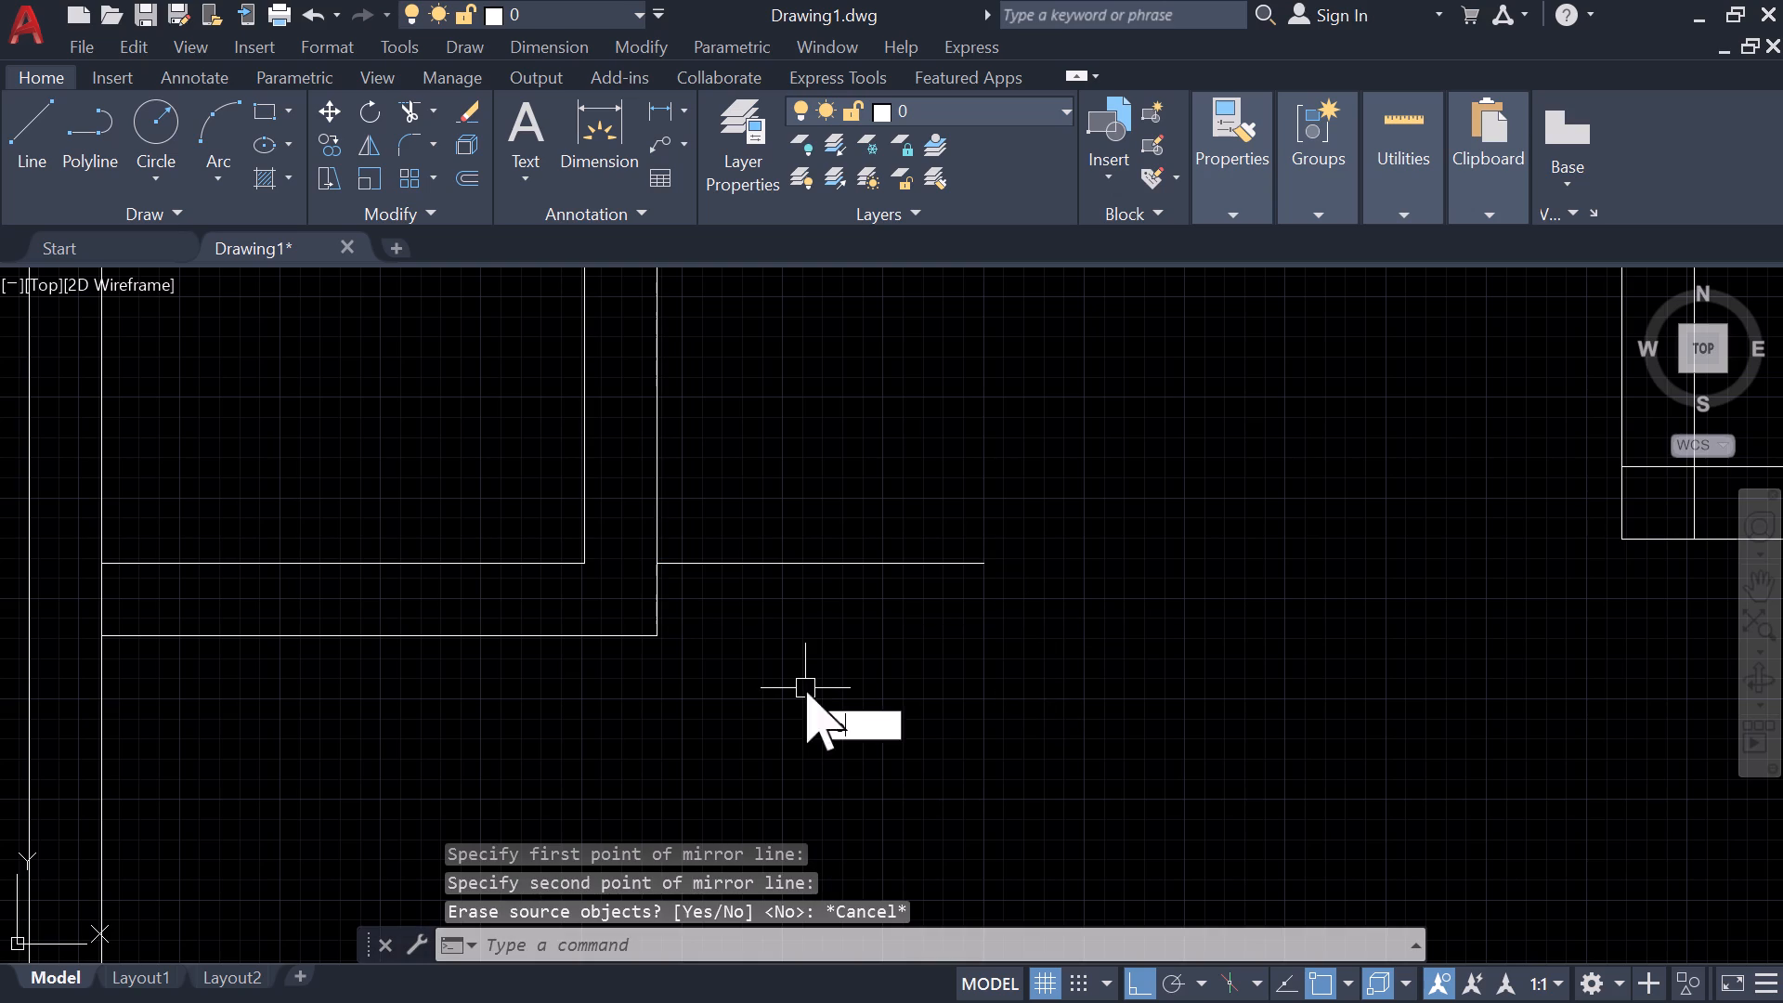
{"action": "key", "text": "Return"}
{"action": "type", "text": "9\""}
{"action": "key", "text": "Return"}
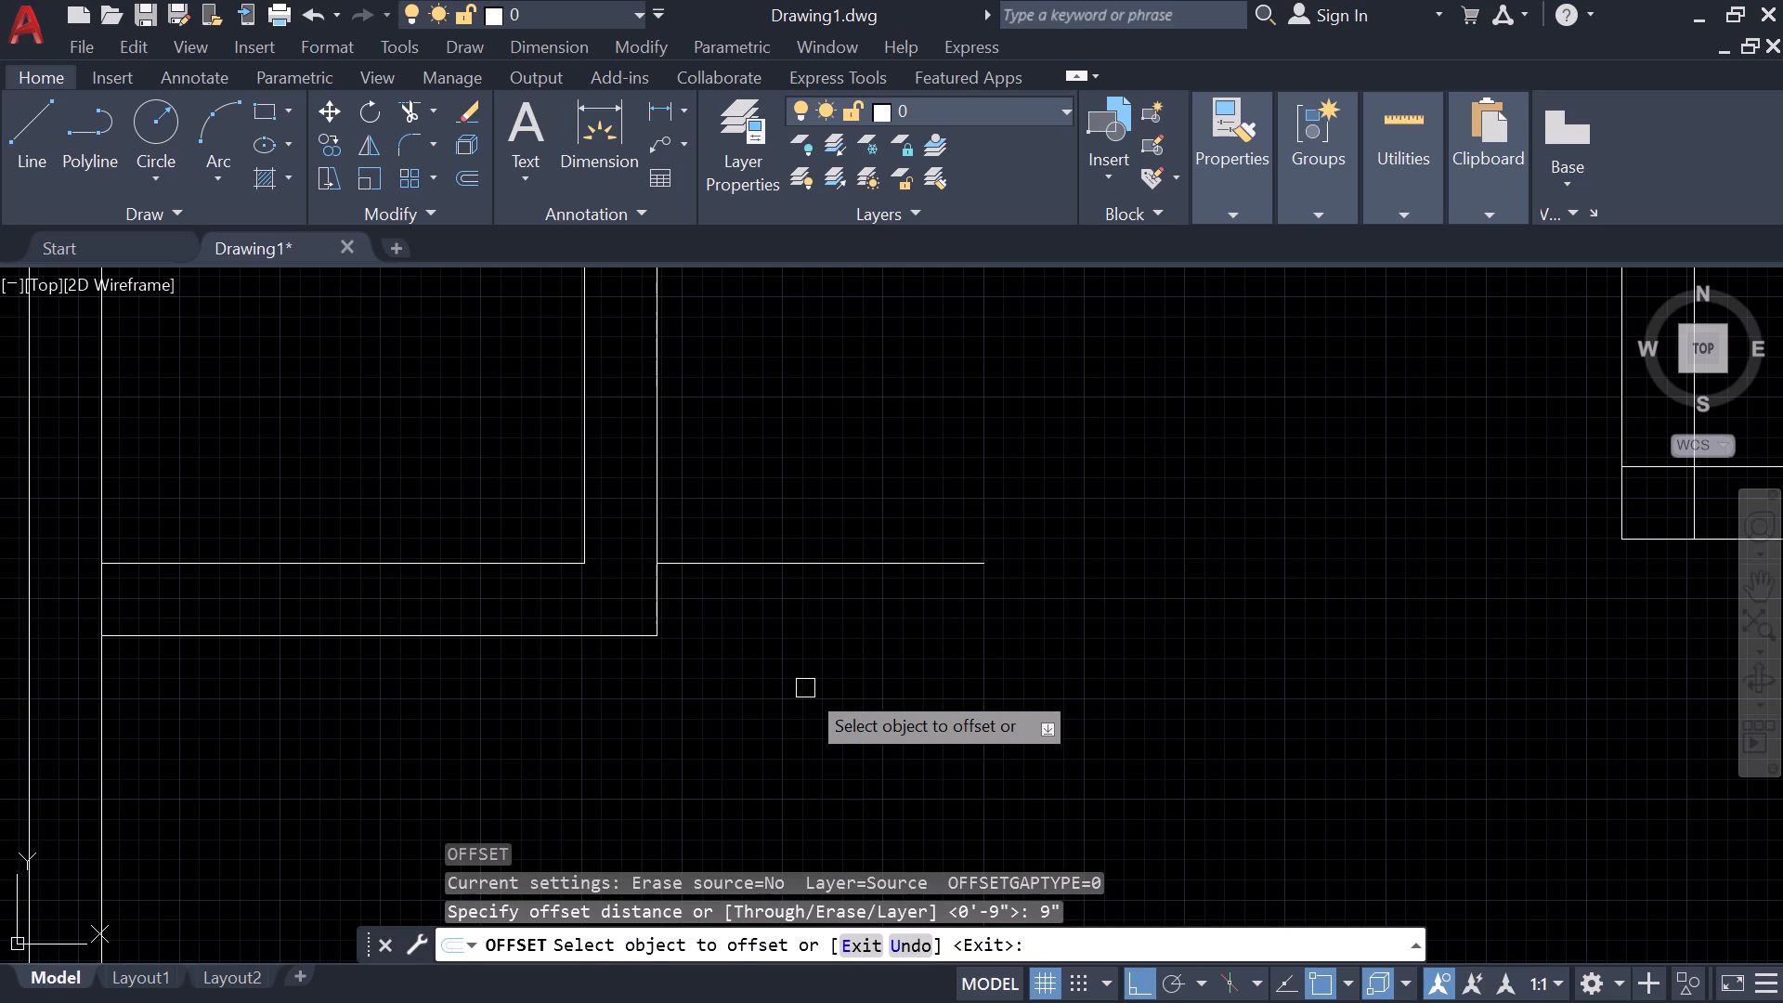
{"action": "left_click", "coordinate": [819, 570]}
{"action": "left_click", "coordinate": [819, 632]}
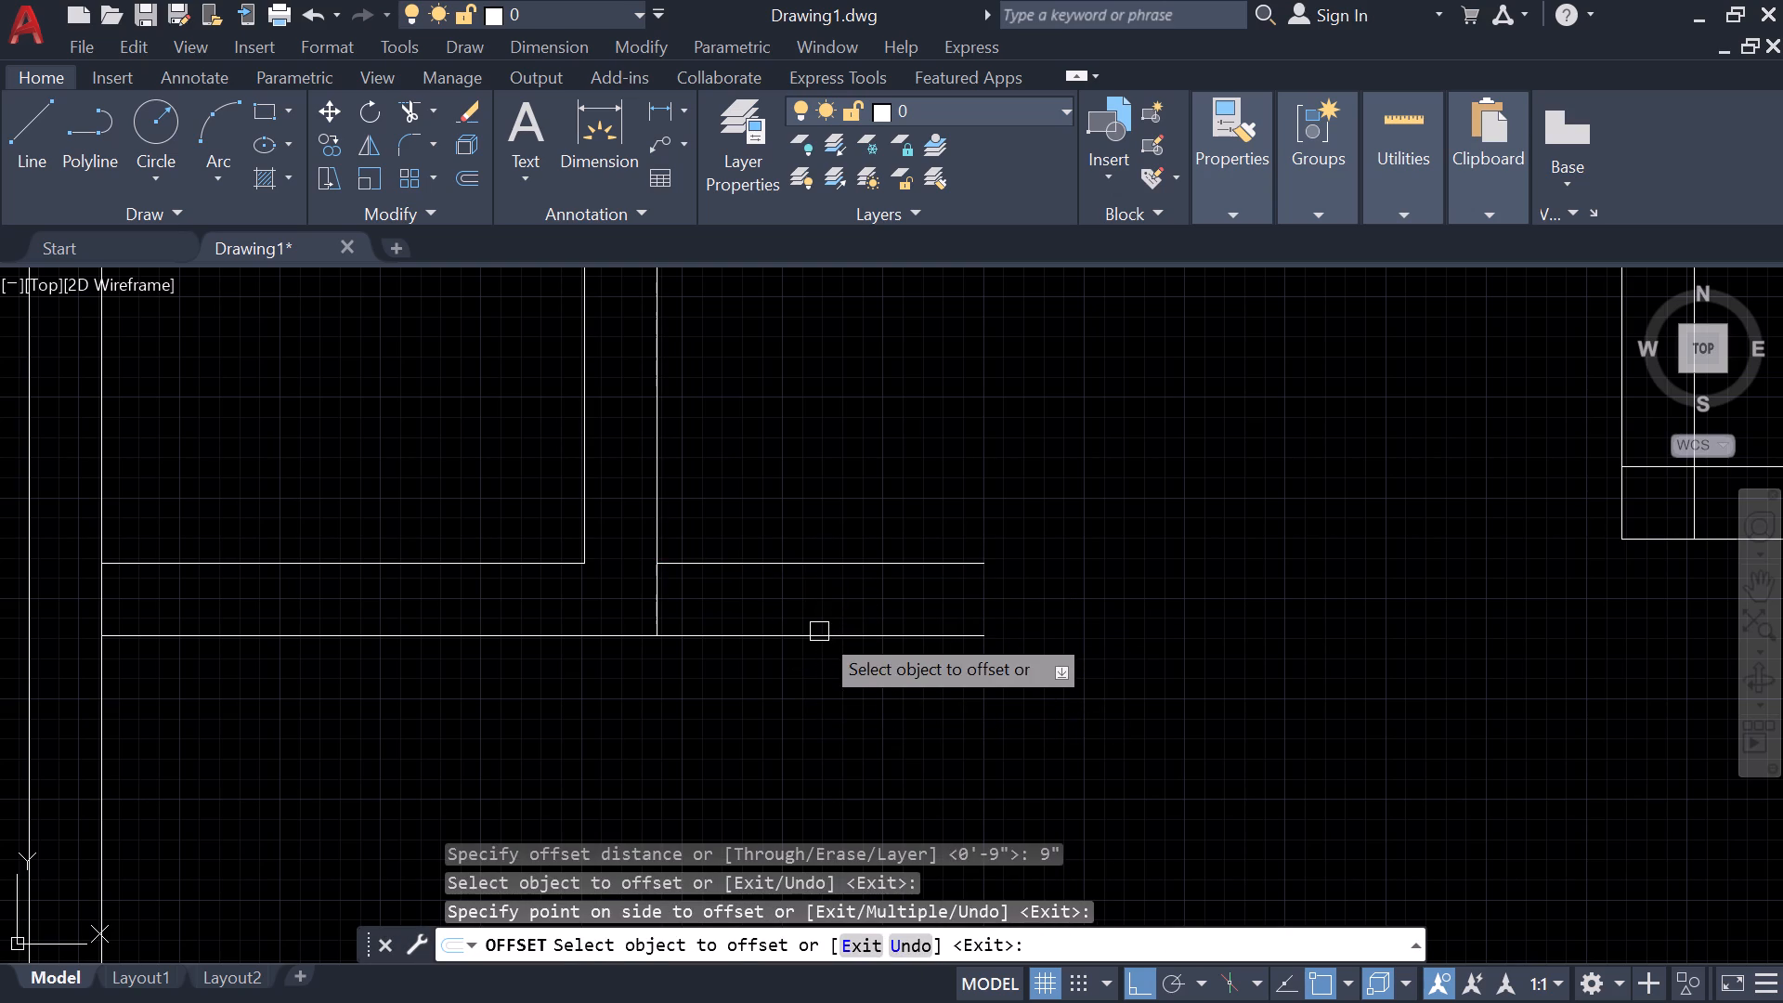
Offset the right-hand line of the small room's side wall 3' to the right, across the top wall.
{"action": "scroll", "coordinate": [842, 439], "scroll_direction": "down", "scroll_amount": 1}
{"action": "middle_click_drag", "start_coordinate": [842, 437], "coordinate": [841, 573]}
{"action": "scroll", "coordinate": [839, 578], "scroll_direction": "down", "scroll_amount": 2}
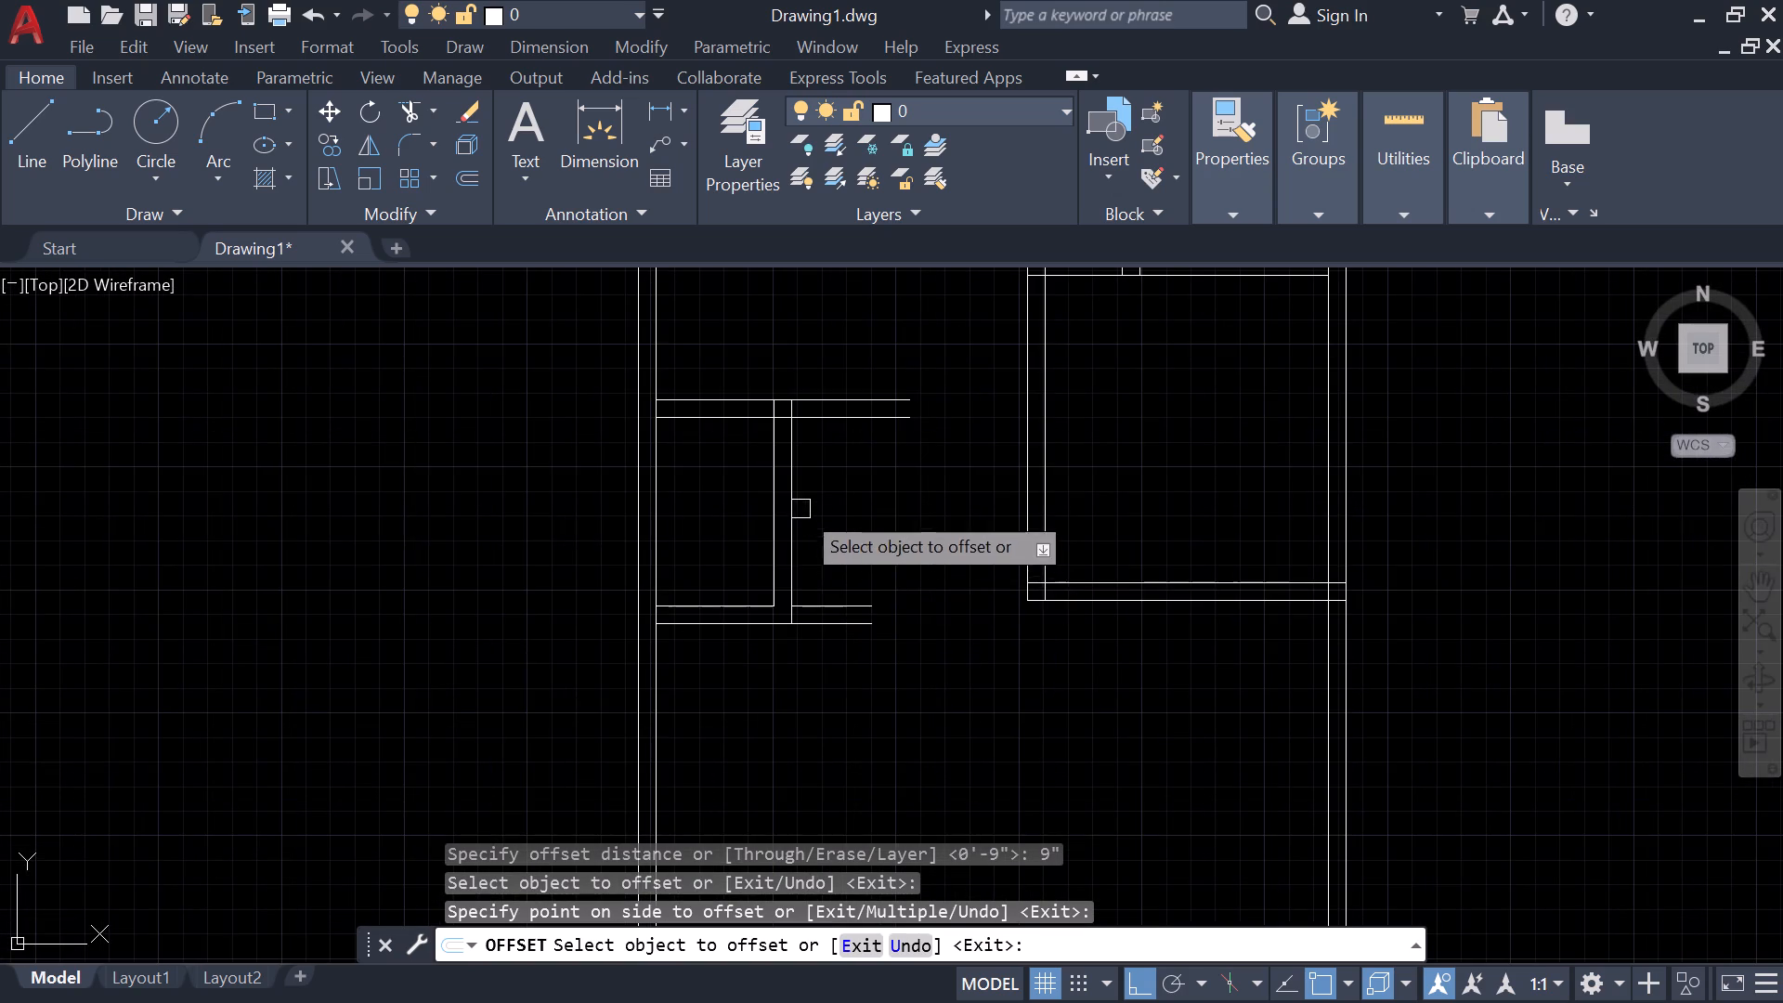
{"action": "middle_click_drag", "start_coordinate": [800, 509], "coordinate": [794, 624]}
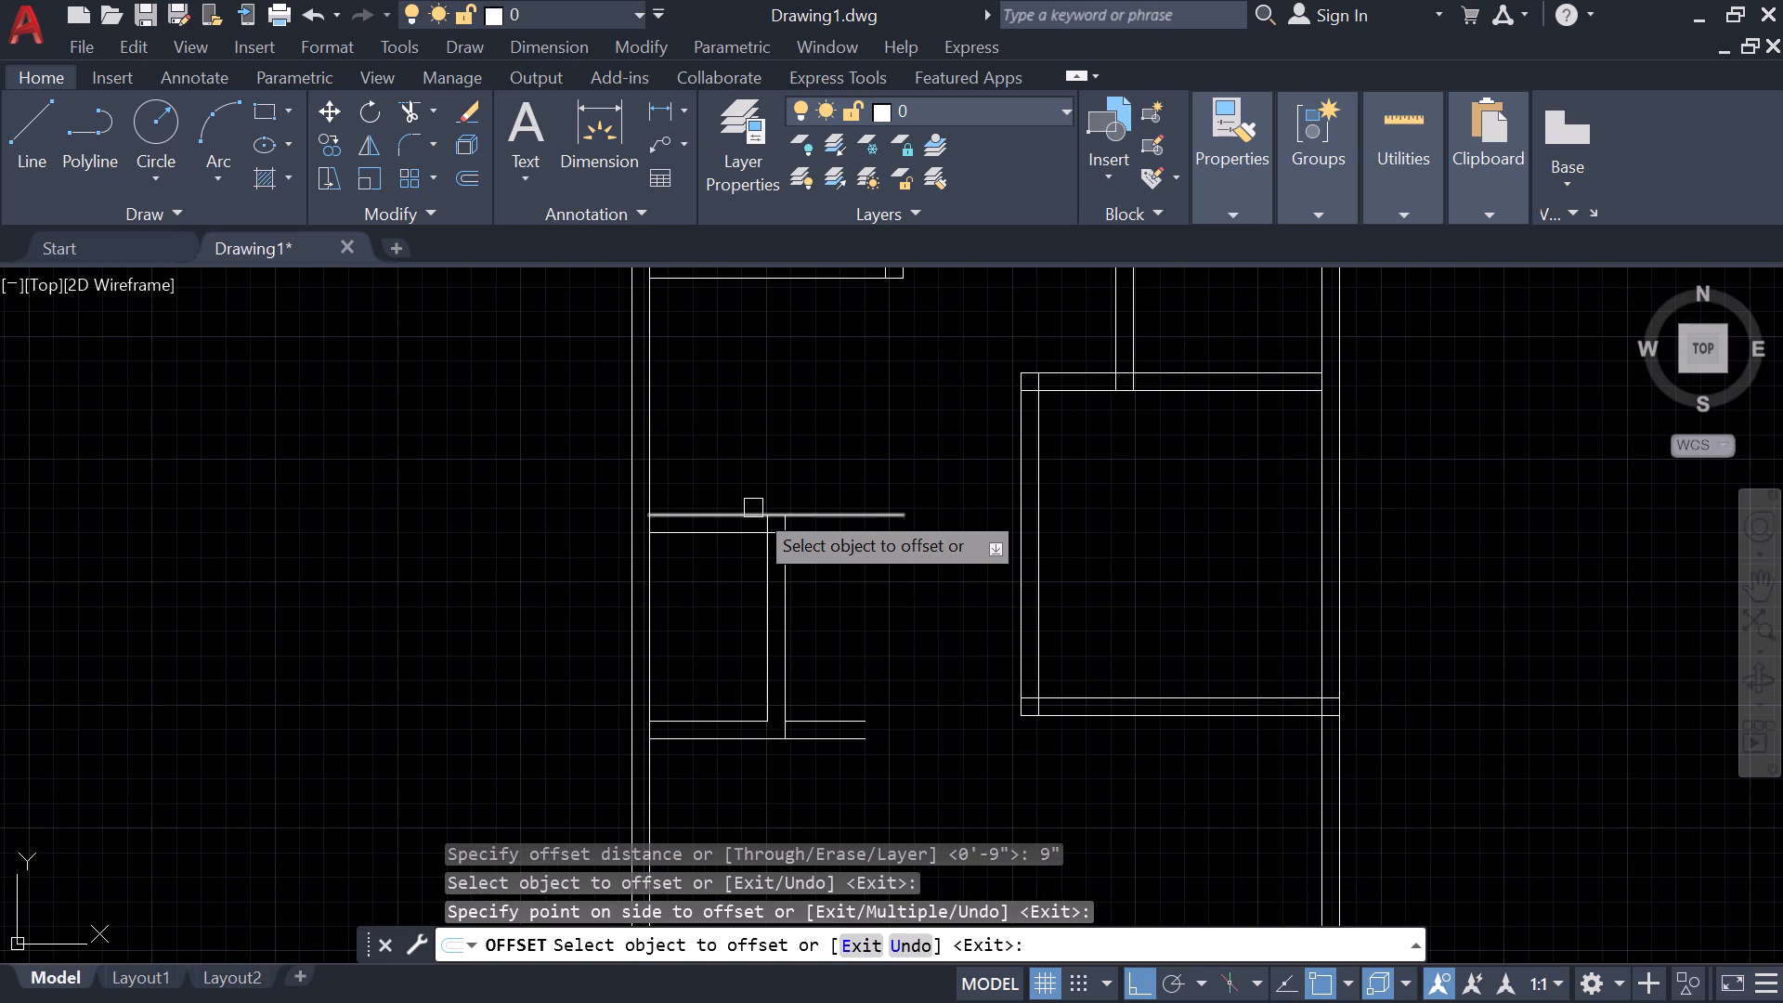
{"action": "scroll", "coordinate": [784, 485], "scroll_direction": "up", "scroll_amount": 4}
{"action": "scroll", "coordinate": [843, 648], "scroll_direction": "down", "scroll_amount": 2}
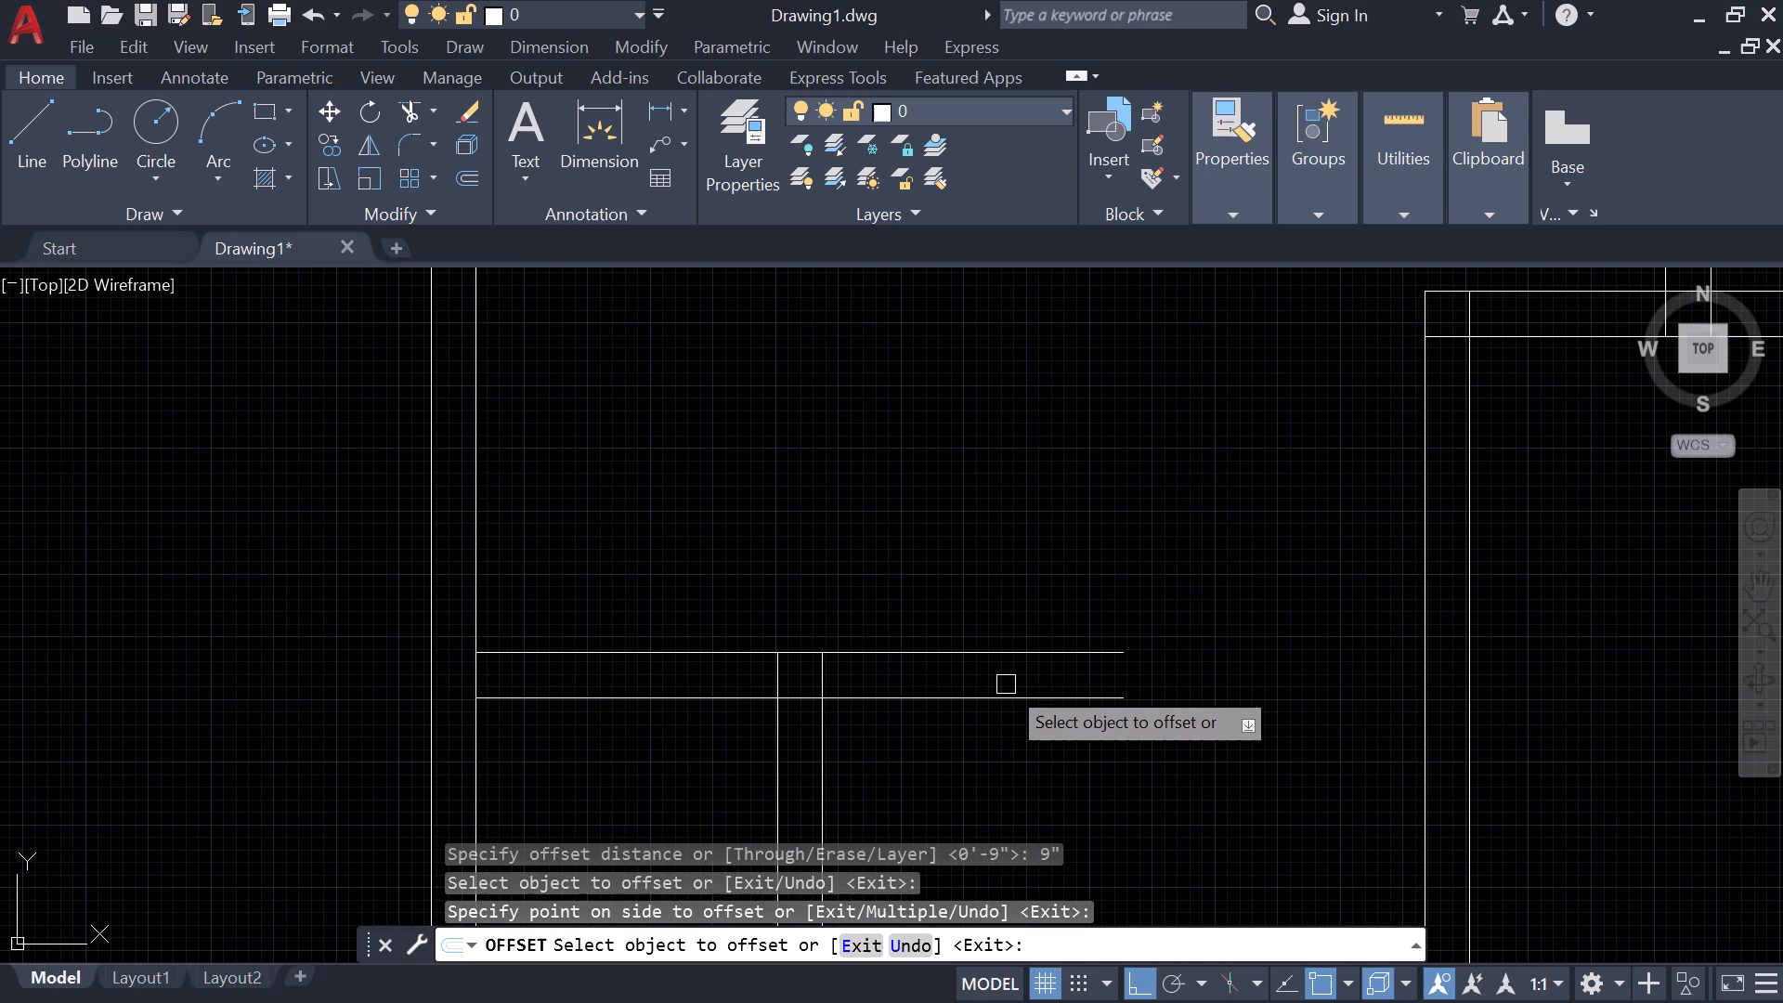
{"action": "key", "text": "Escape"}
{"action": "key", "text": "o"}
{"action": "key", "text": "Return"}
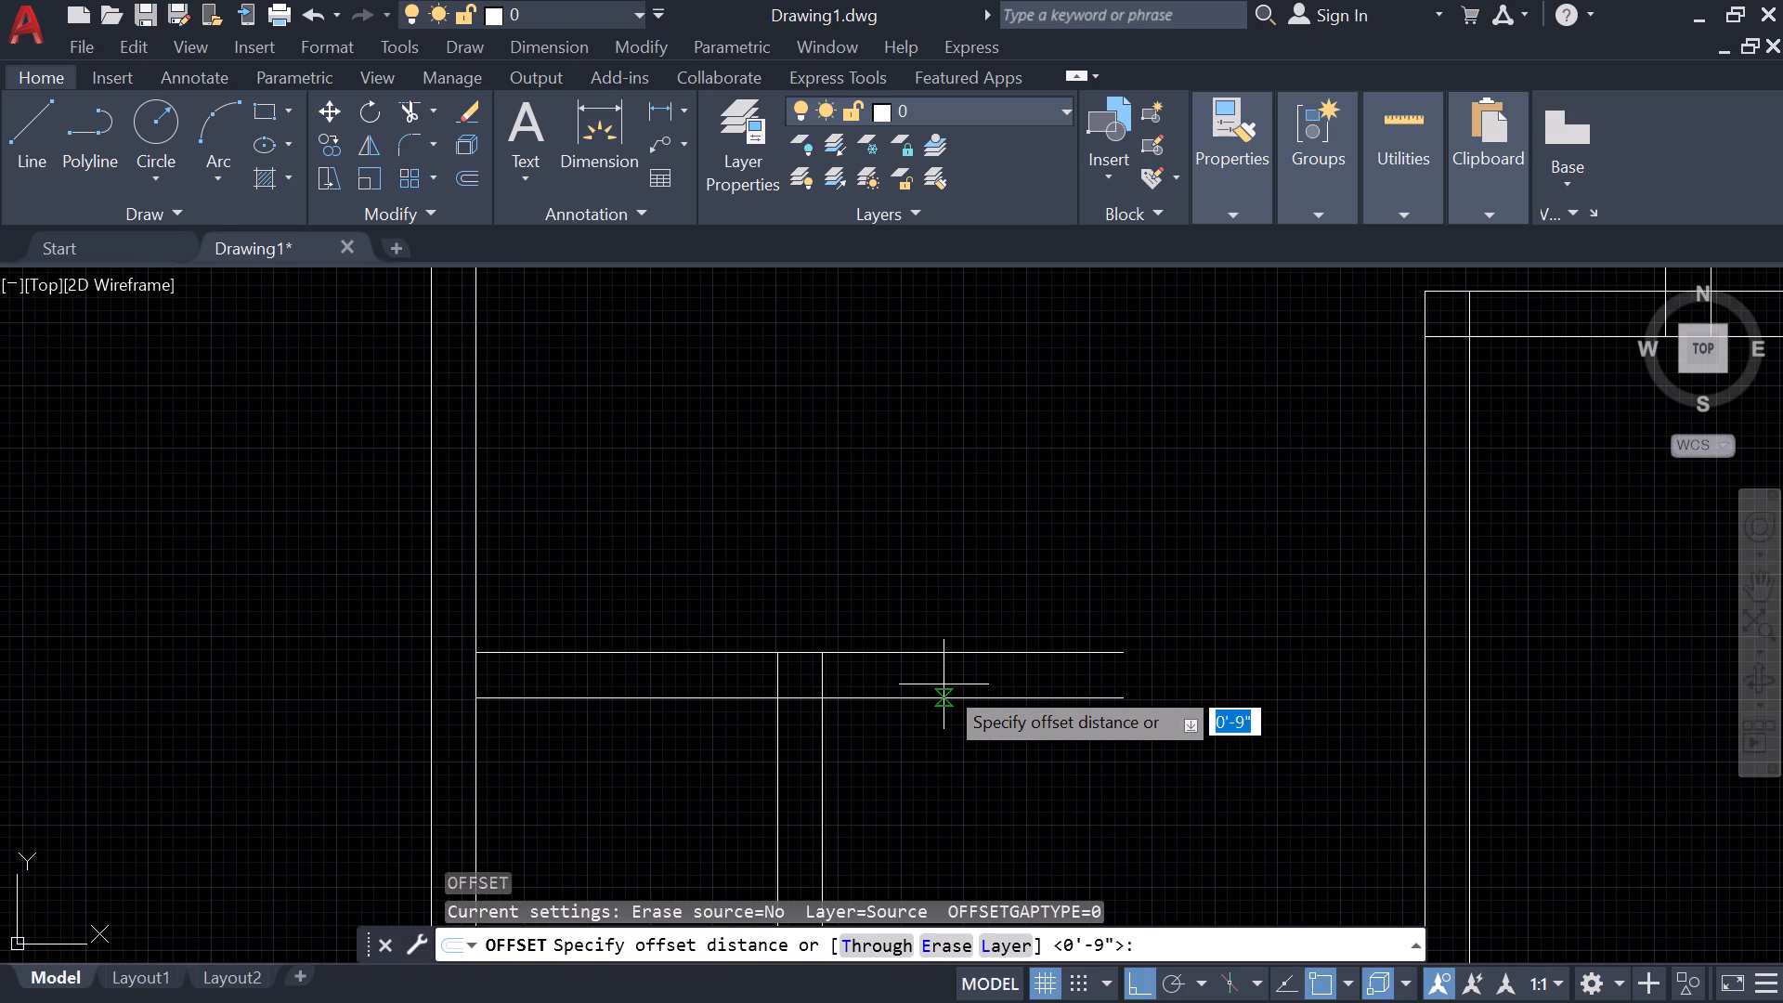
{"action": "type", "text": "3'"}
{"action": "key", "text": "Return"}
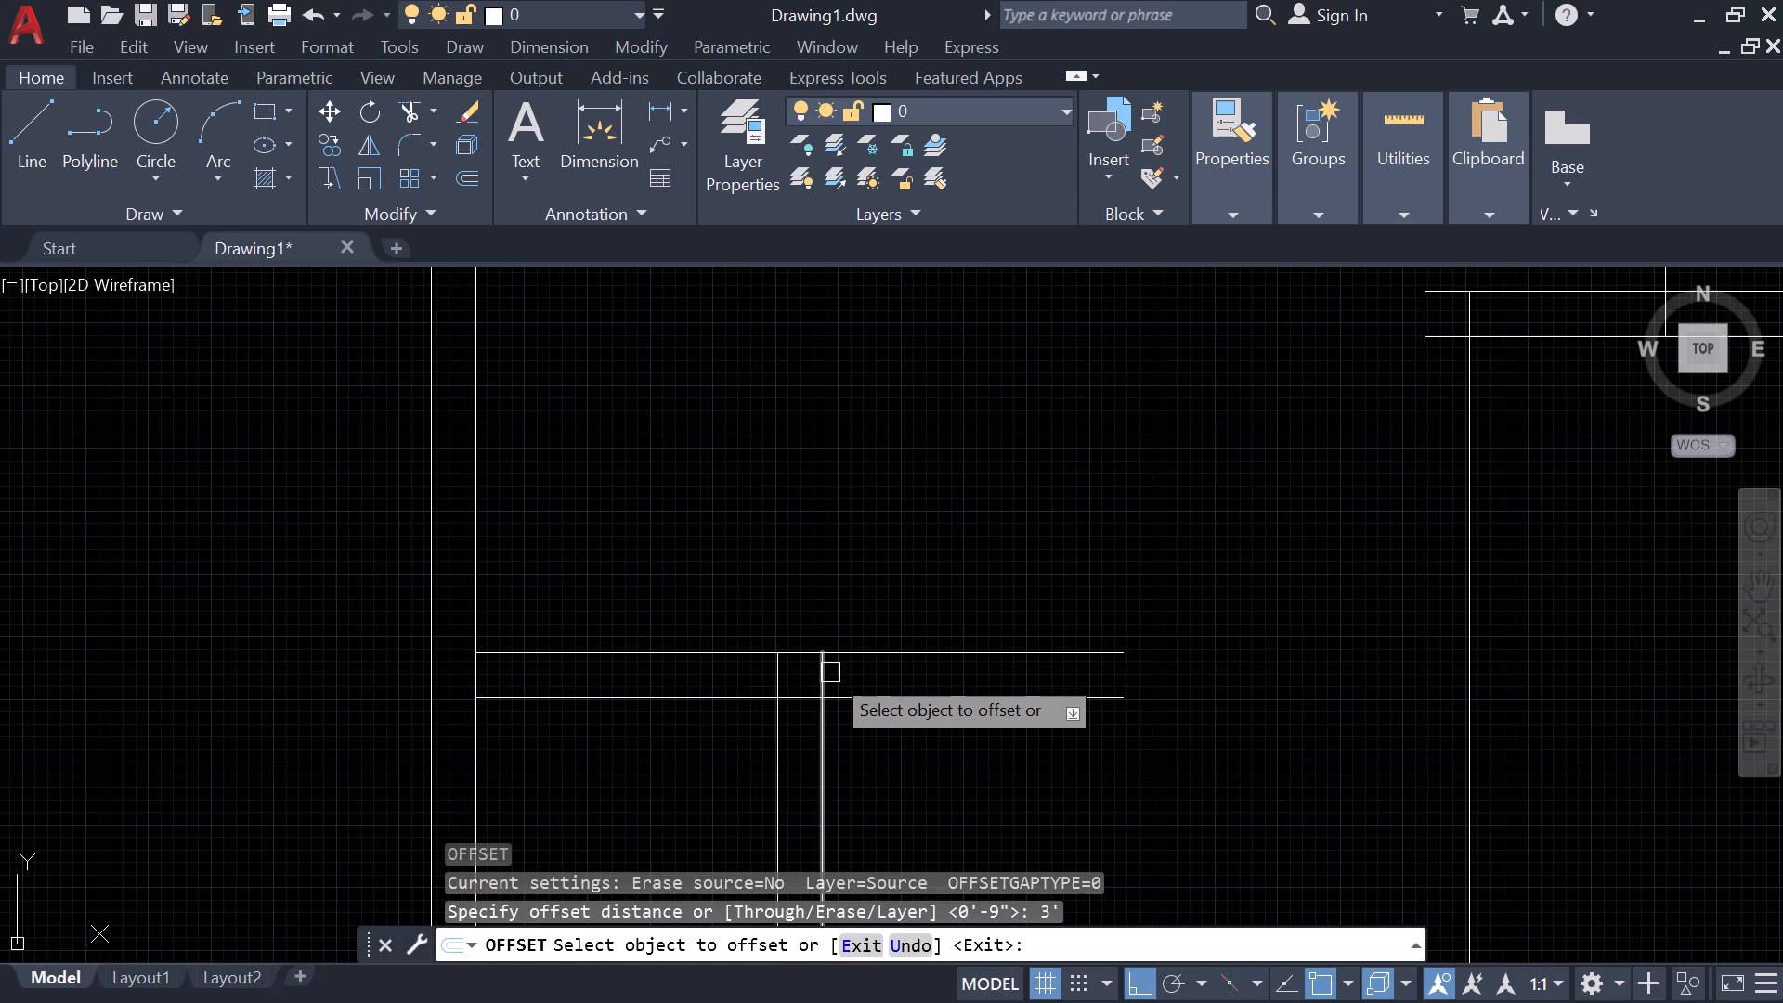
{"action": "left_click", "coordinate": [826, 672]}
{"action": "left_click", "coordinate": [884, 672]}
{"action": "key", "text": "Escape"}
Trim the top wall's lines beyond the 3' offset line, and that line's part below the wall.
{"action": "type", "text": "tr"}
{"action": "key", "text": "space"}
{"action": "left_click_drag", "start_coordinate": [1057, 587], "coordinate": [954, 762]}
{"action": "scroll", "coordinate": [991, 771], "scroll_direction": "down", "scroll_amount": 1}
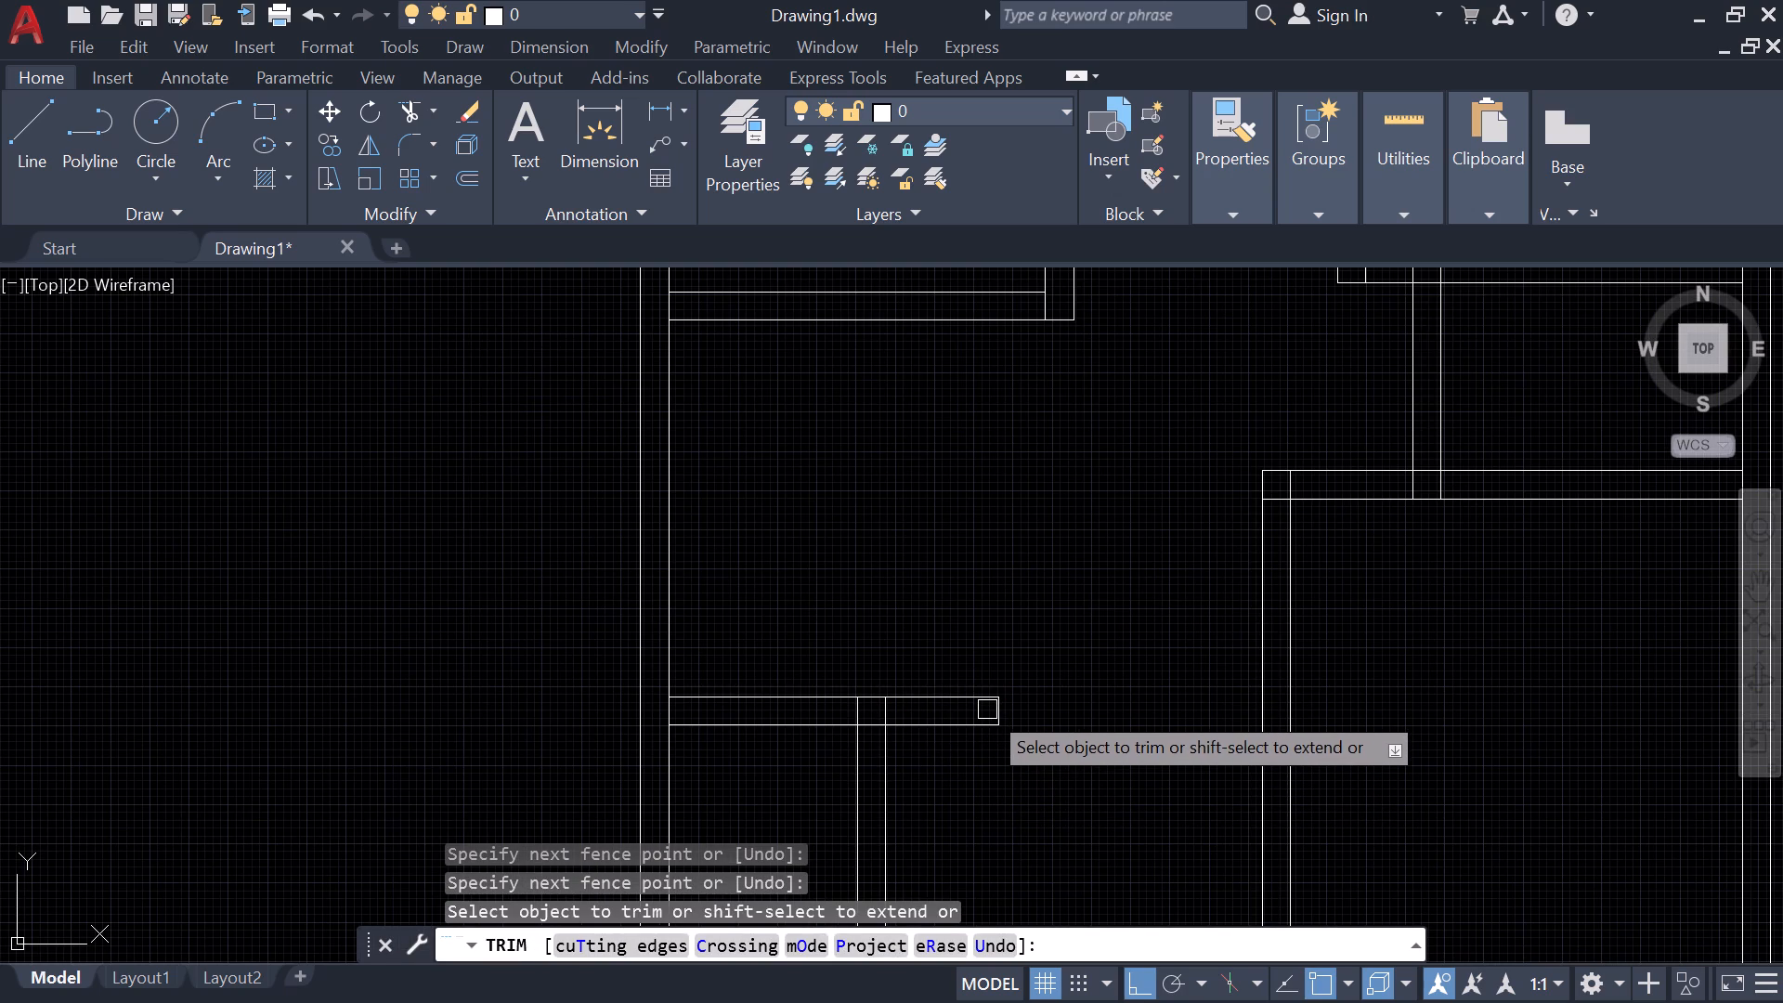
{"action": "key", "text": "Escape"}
Offset the right-hand line of the small room's side wall 2' to the right.
{"action": "key", "text": "o"}
{"action": "key", "text": "Return"}
{"action": "type", "text": "2'"}
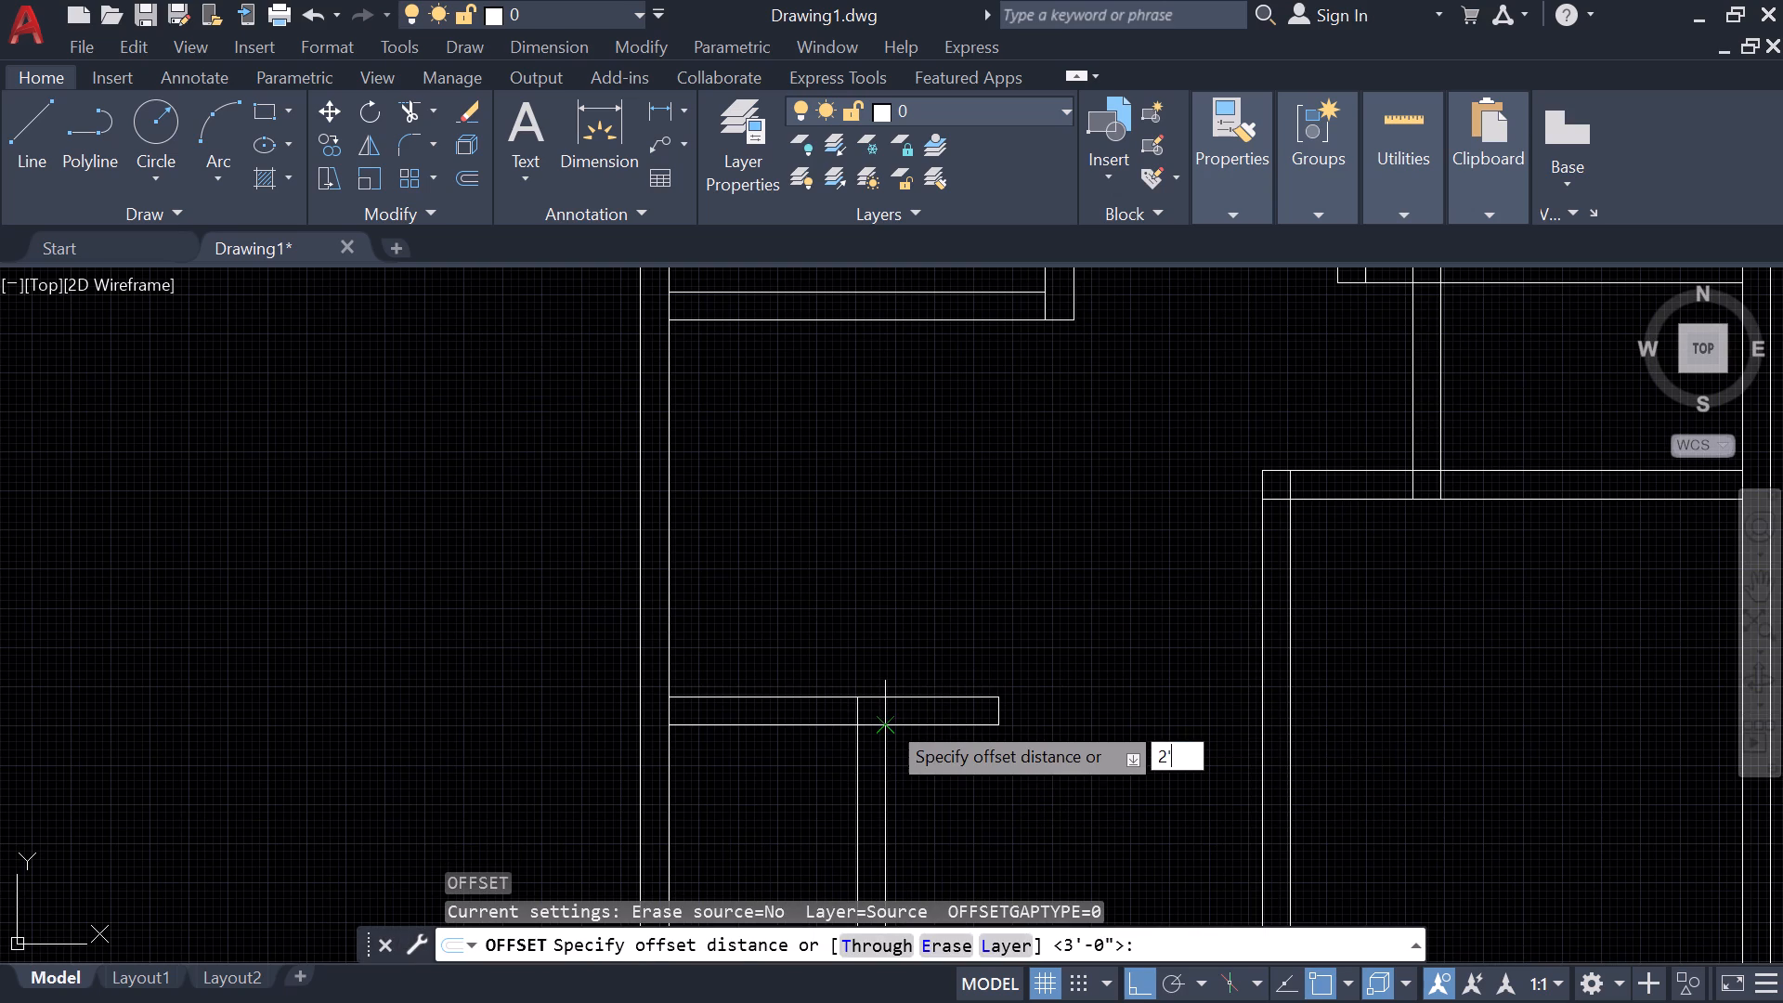
{"action": "key", "text": "Return"}
{"action": "left_click", "coordinate": [890, 706]}
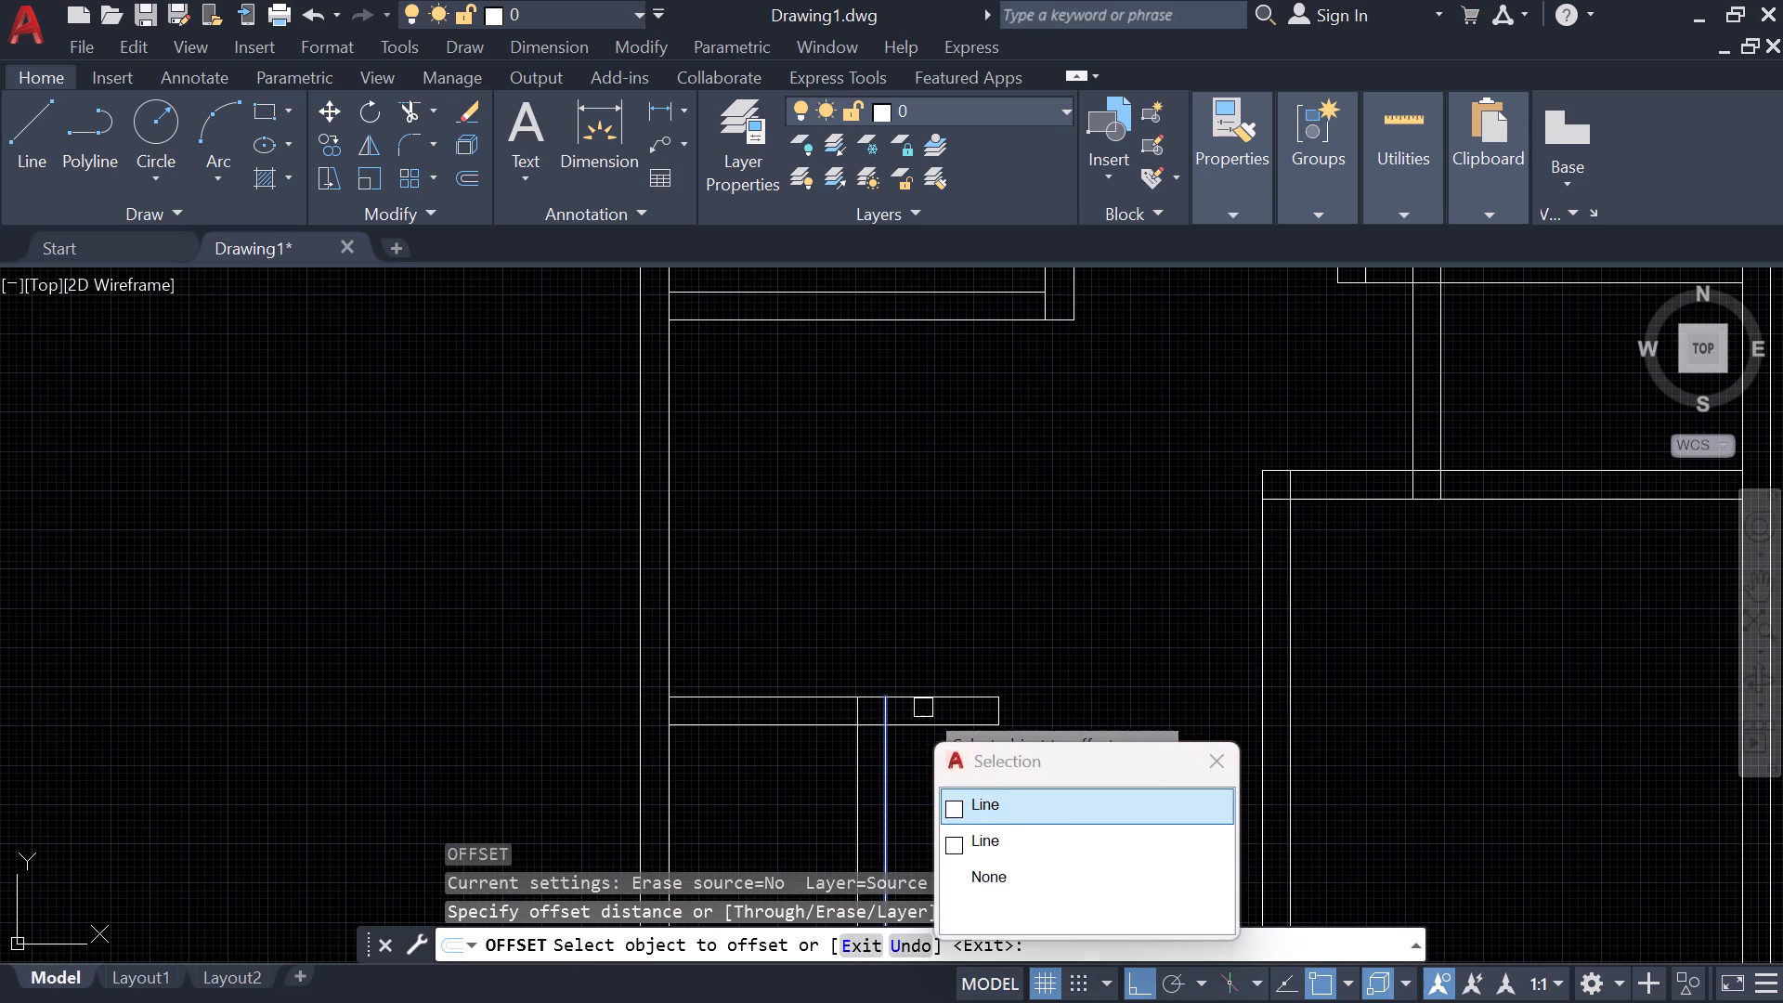
{"action": "left_click", "coordinate": [959, 811]}
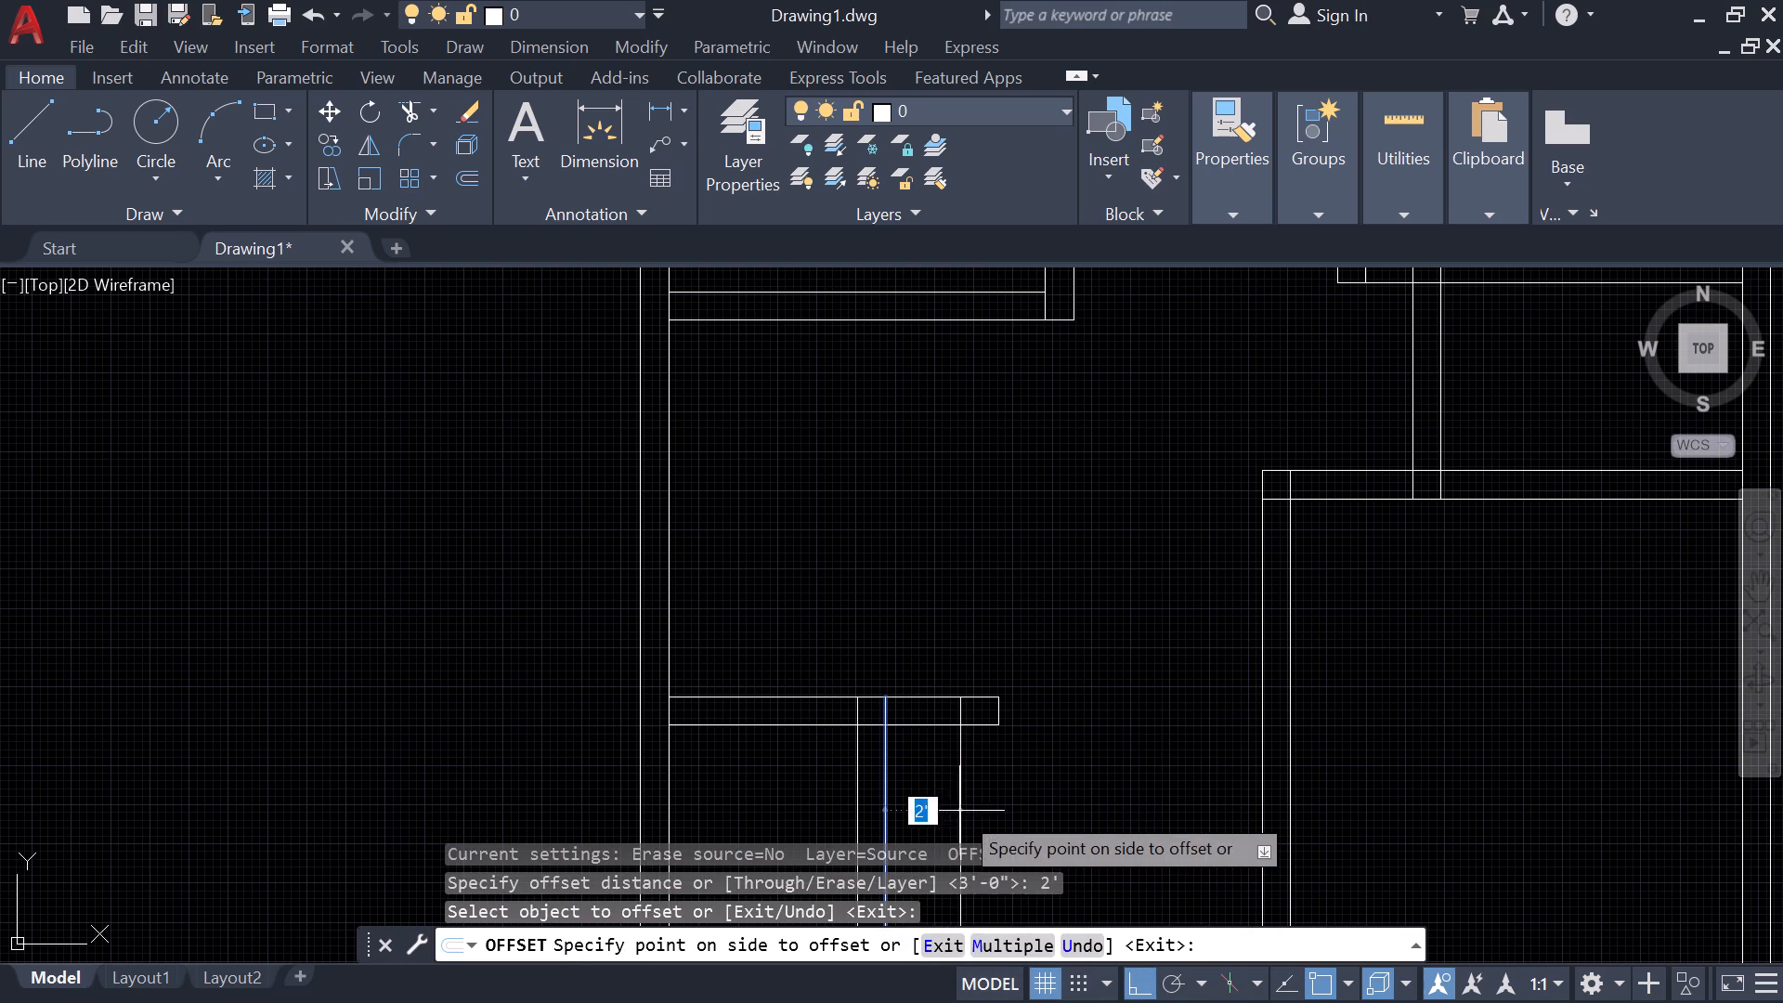
{"action": "left_click", "coordinate": [931, 708]}
{"action": "key", "text": "Escape"}
Trim the top wall's lines beyond the 2' offset line, and that line's part below the wall.
{"action": "key", "text": "t"}
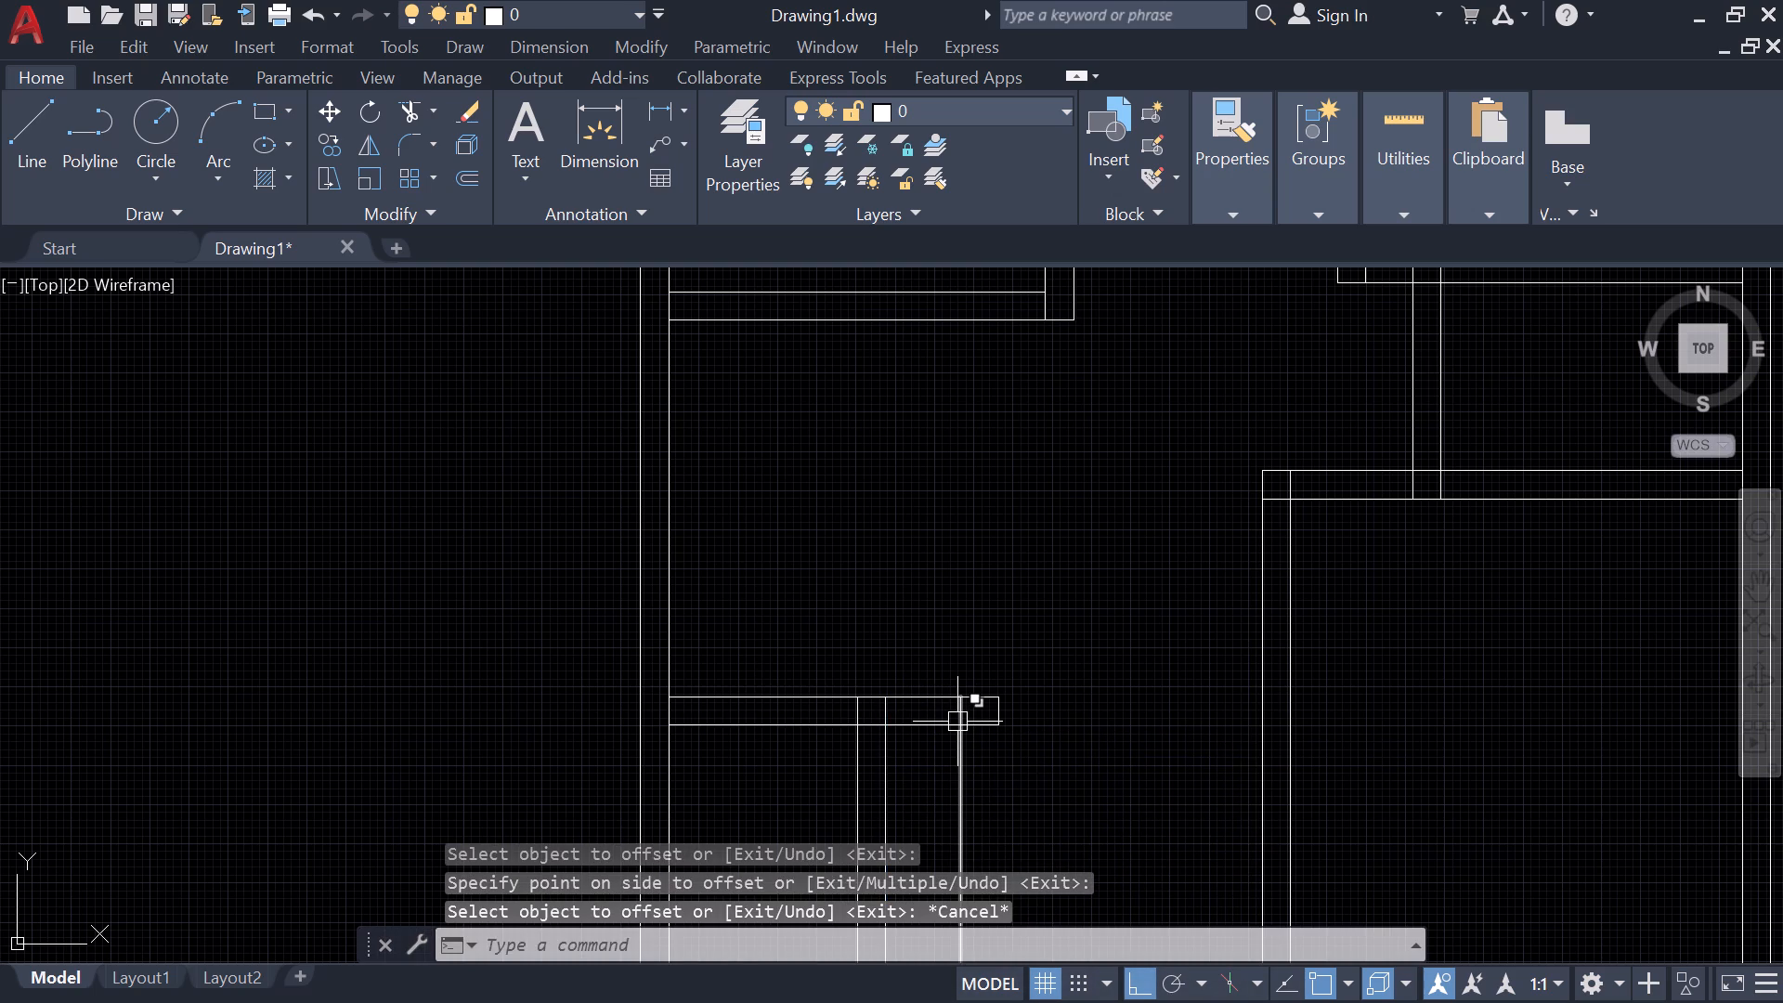
{"action": "key", "text": "r"}
{"action": "key", "text": "space"}
{"action": "left_click_drag", "start_coordinate": [989, 675], "coordinate": [944, 758]}
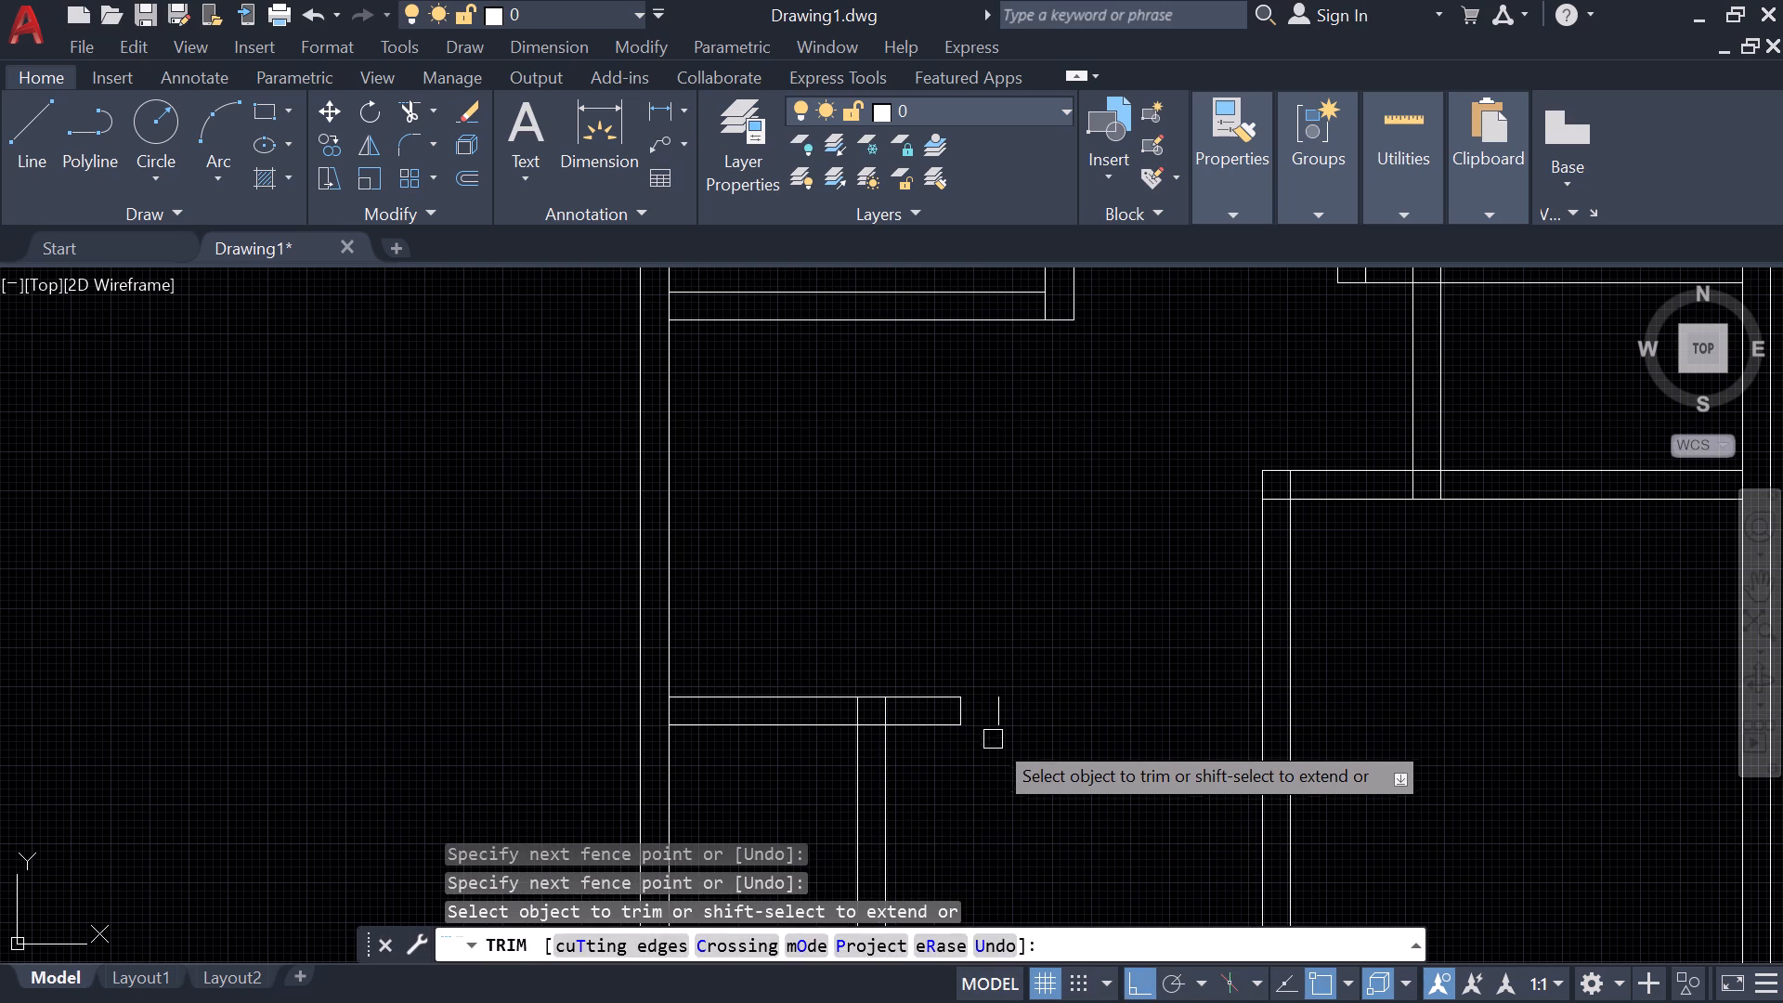
{"action": "left_click", "coordinate": [993, 736]}
{"action": "left_click", "coordinate": [997, 709]}
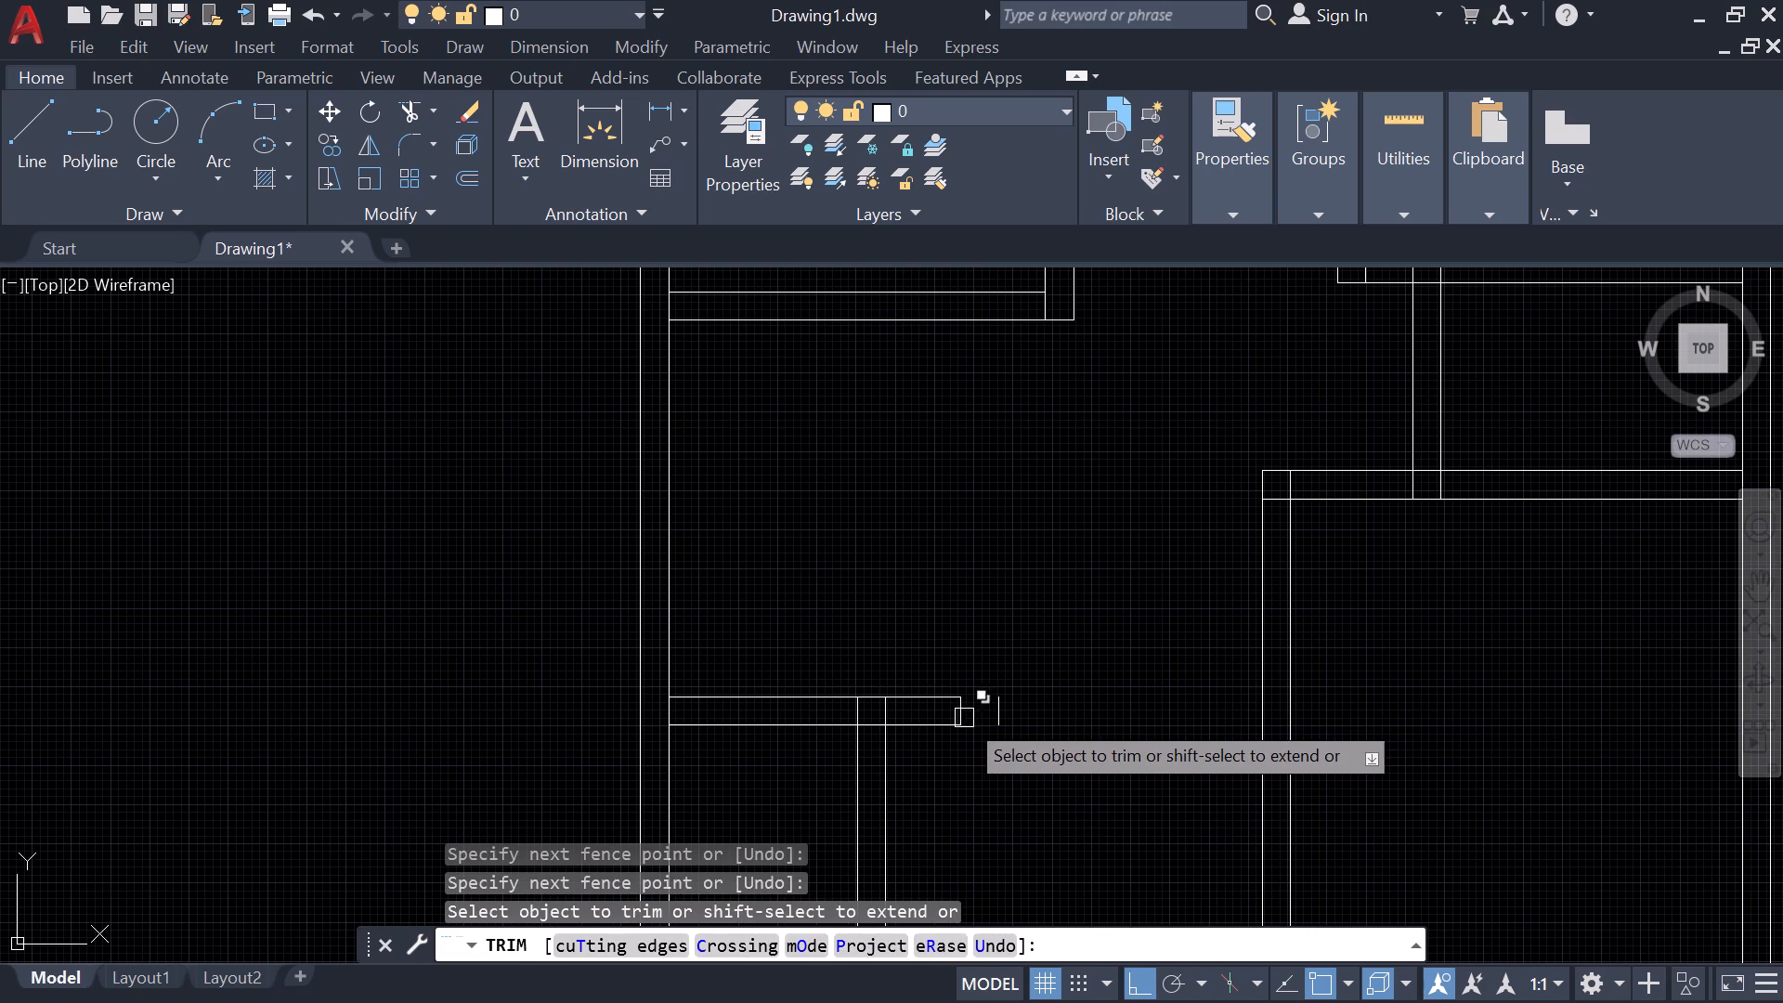
{"action": "scroll", "coordinate": [860, 718], "scroll_direction": "up", "scroll_amount": 3}
{"action": "key", "text": "Escape"}
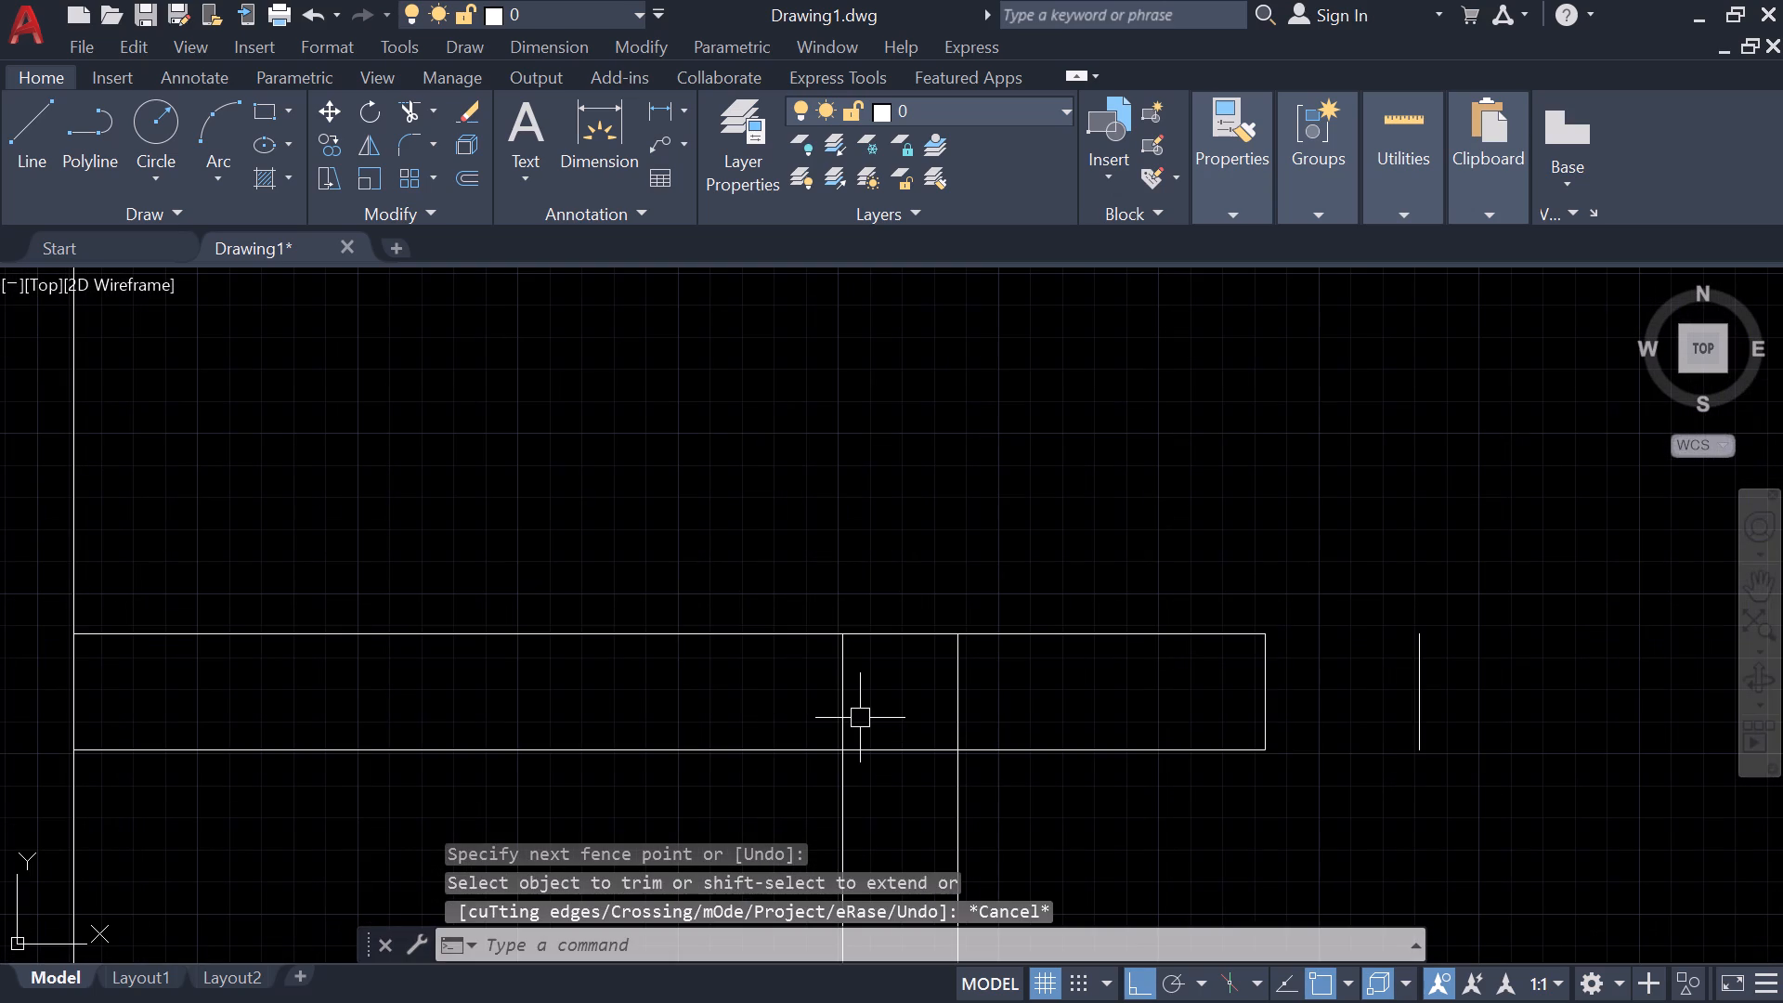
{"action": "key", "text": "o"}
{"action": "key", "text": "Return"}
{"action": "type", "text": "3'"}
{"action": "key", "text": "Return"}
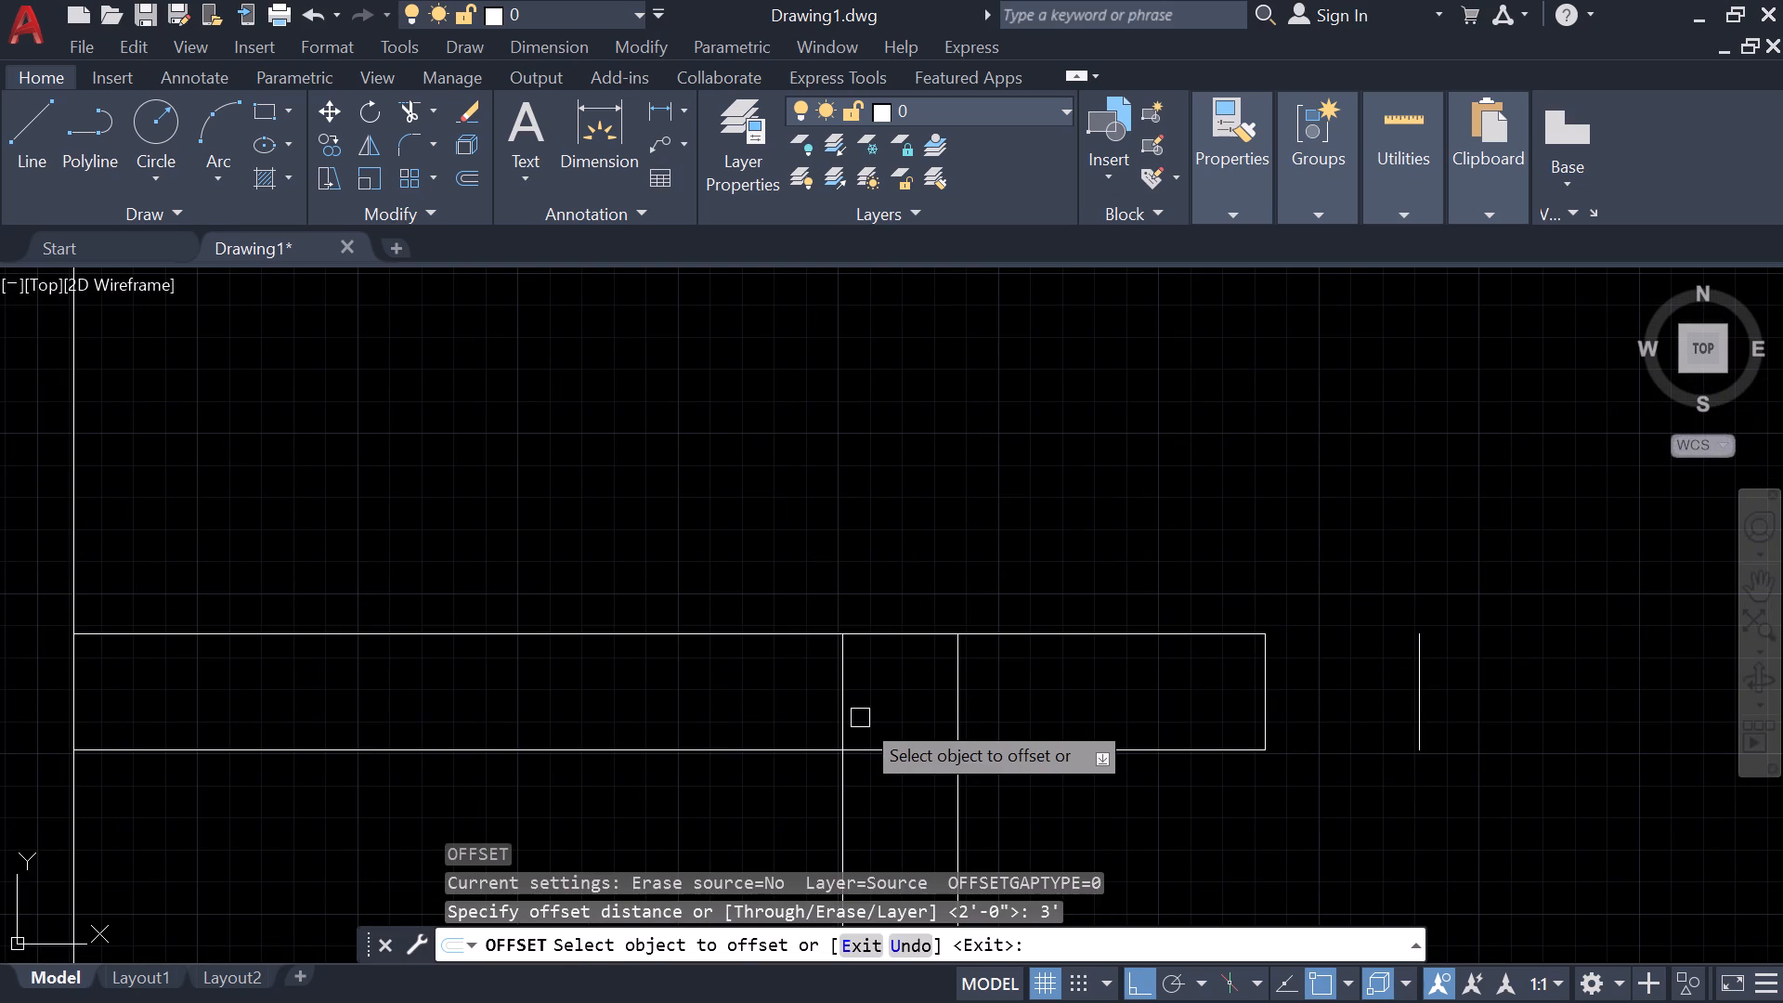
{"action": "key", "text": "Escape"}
Erase the leftover short vertical line beyond the top wall's end.
{"action": "left_click", "coordinate": [1410, 682]}
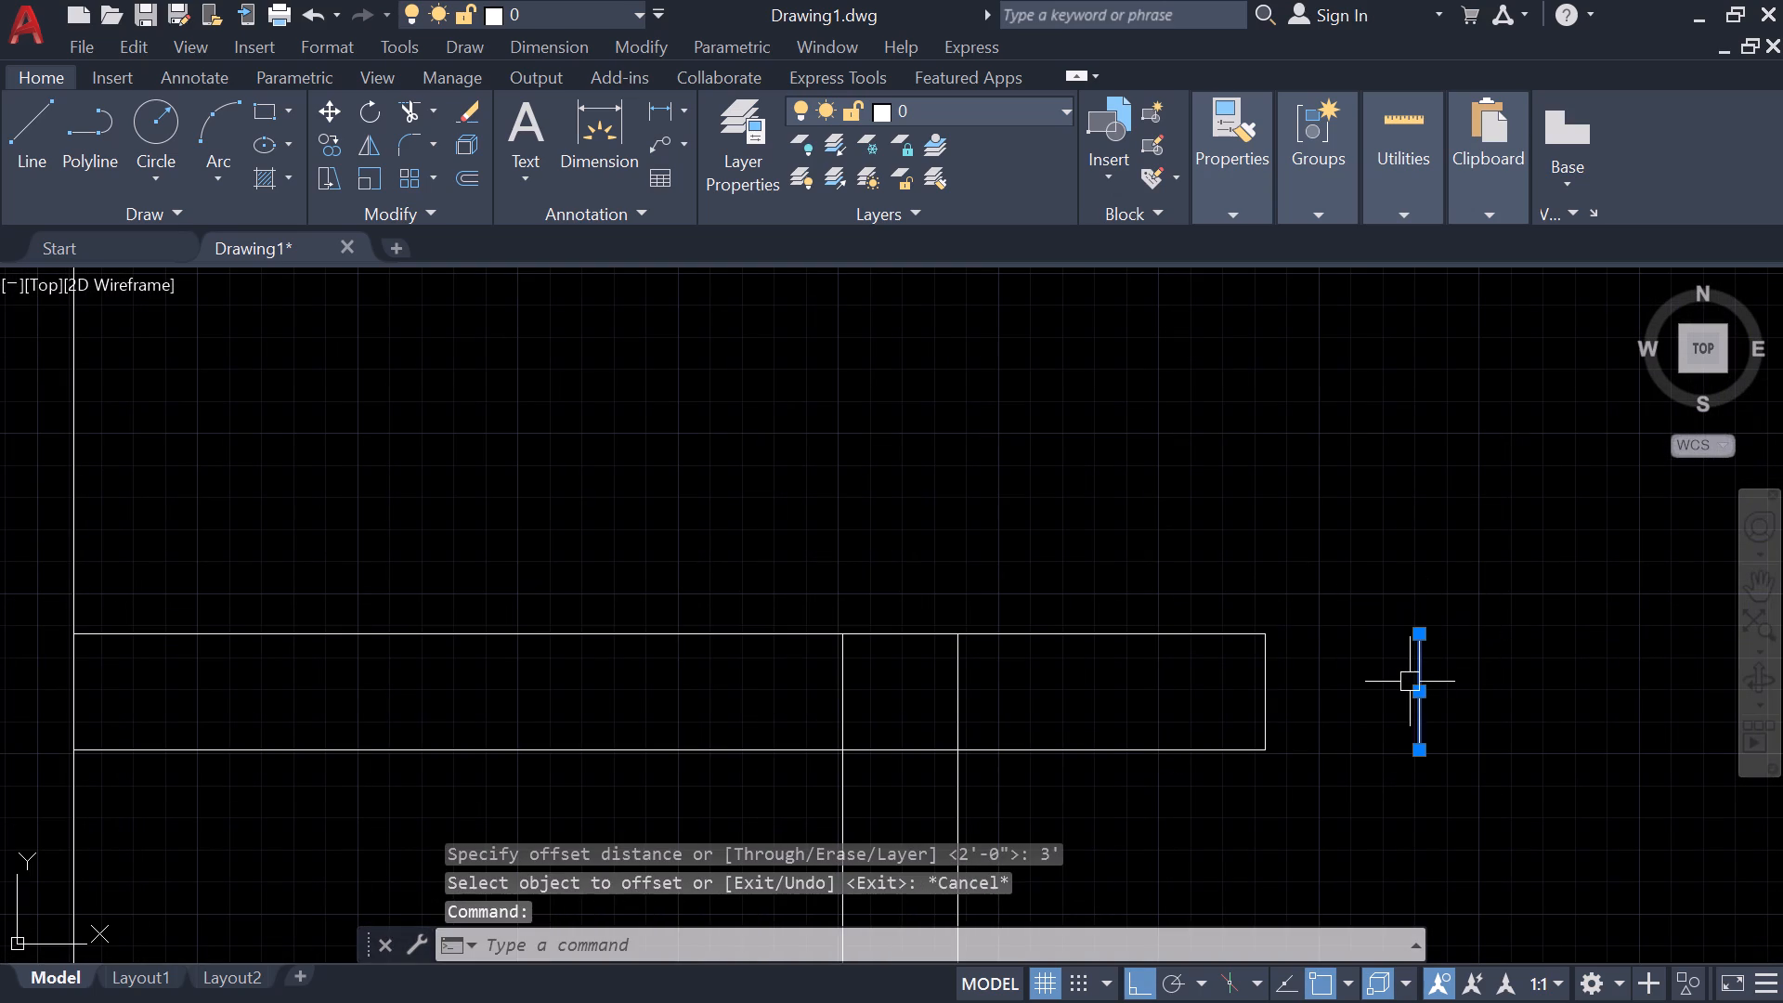
{"action": "type", "text": "e"}
{"action": "key", "text": "space"}
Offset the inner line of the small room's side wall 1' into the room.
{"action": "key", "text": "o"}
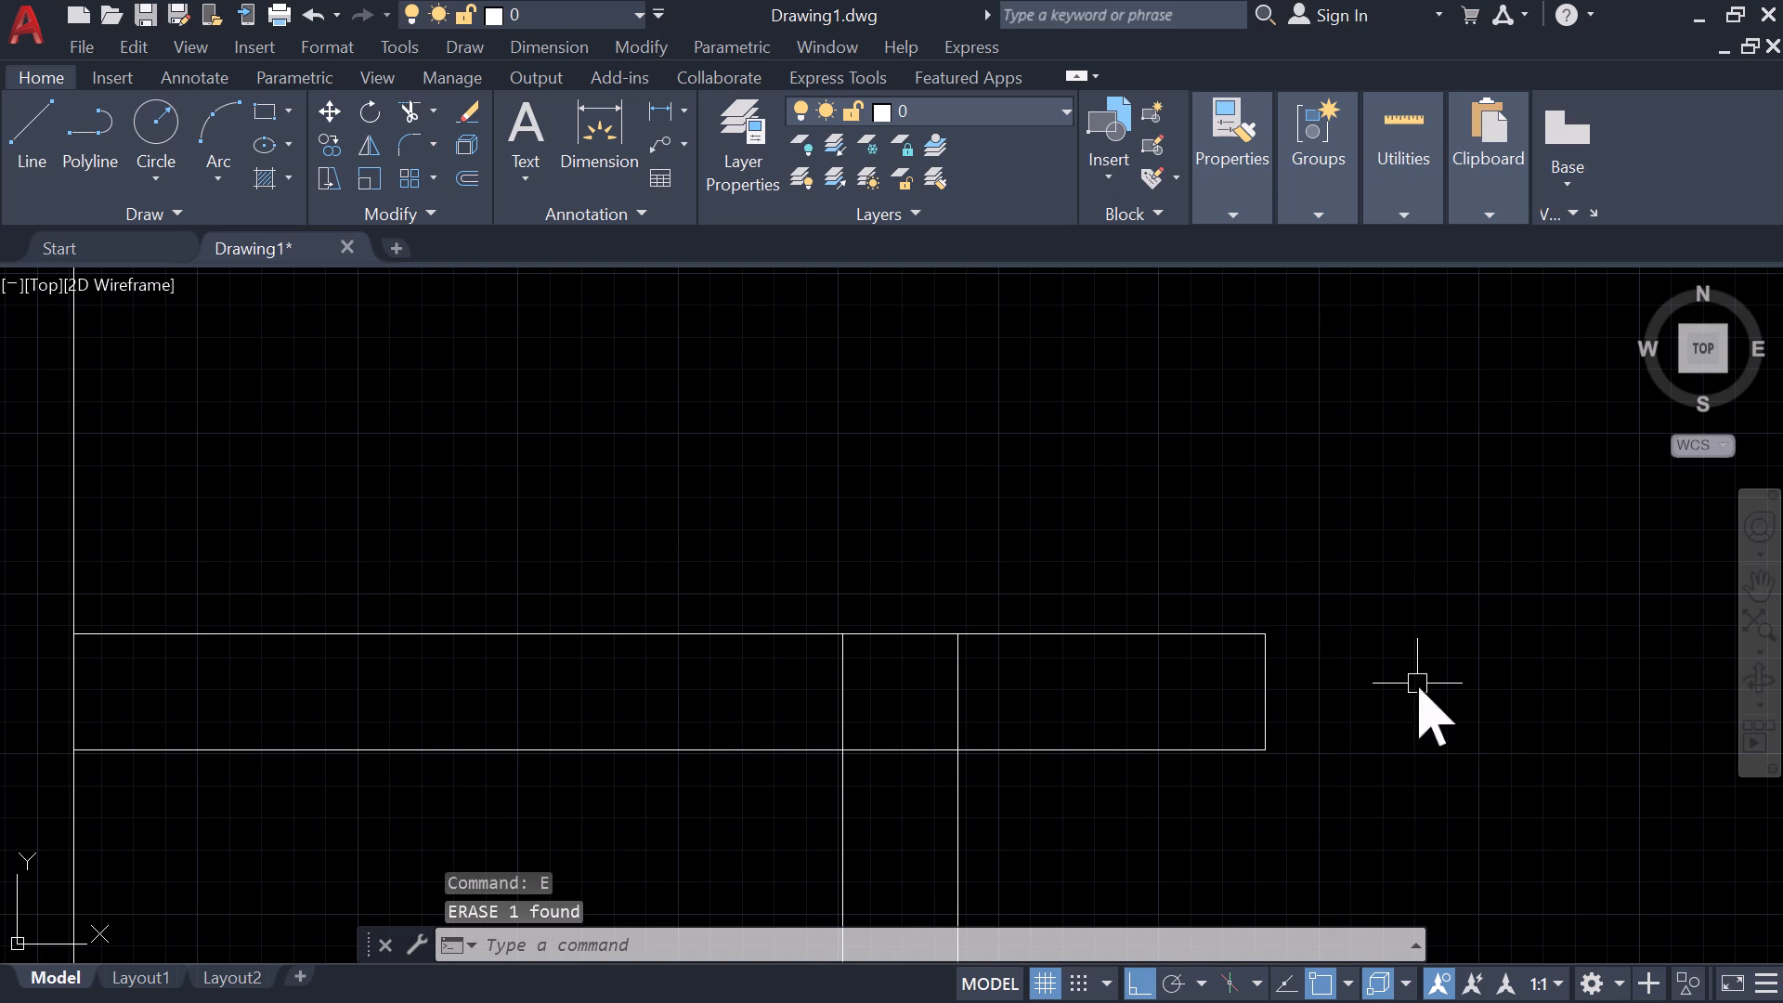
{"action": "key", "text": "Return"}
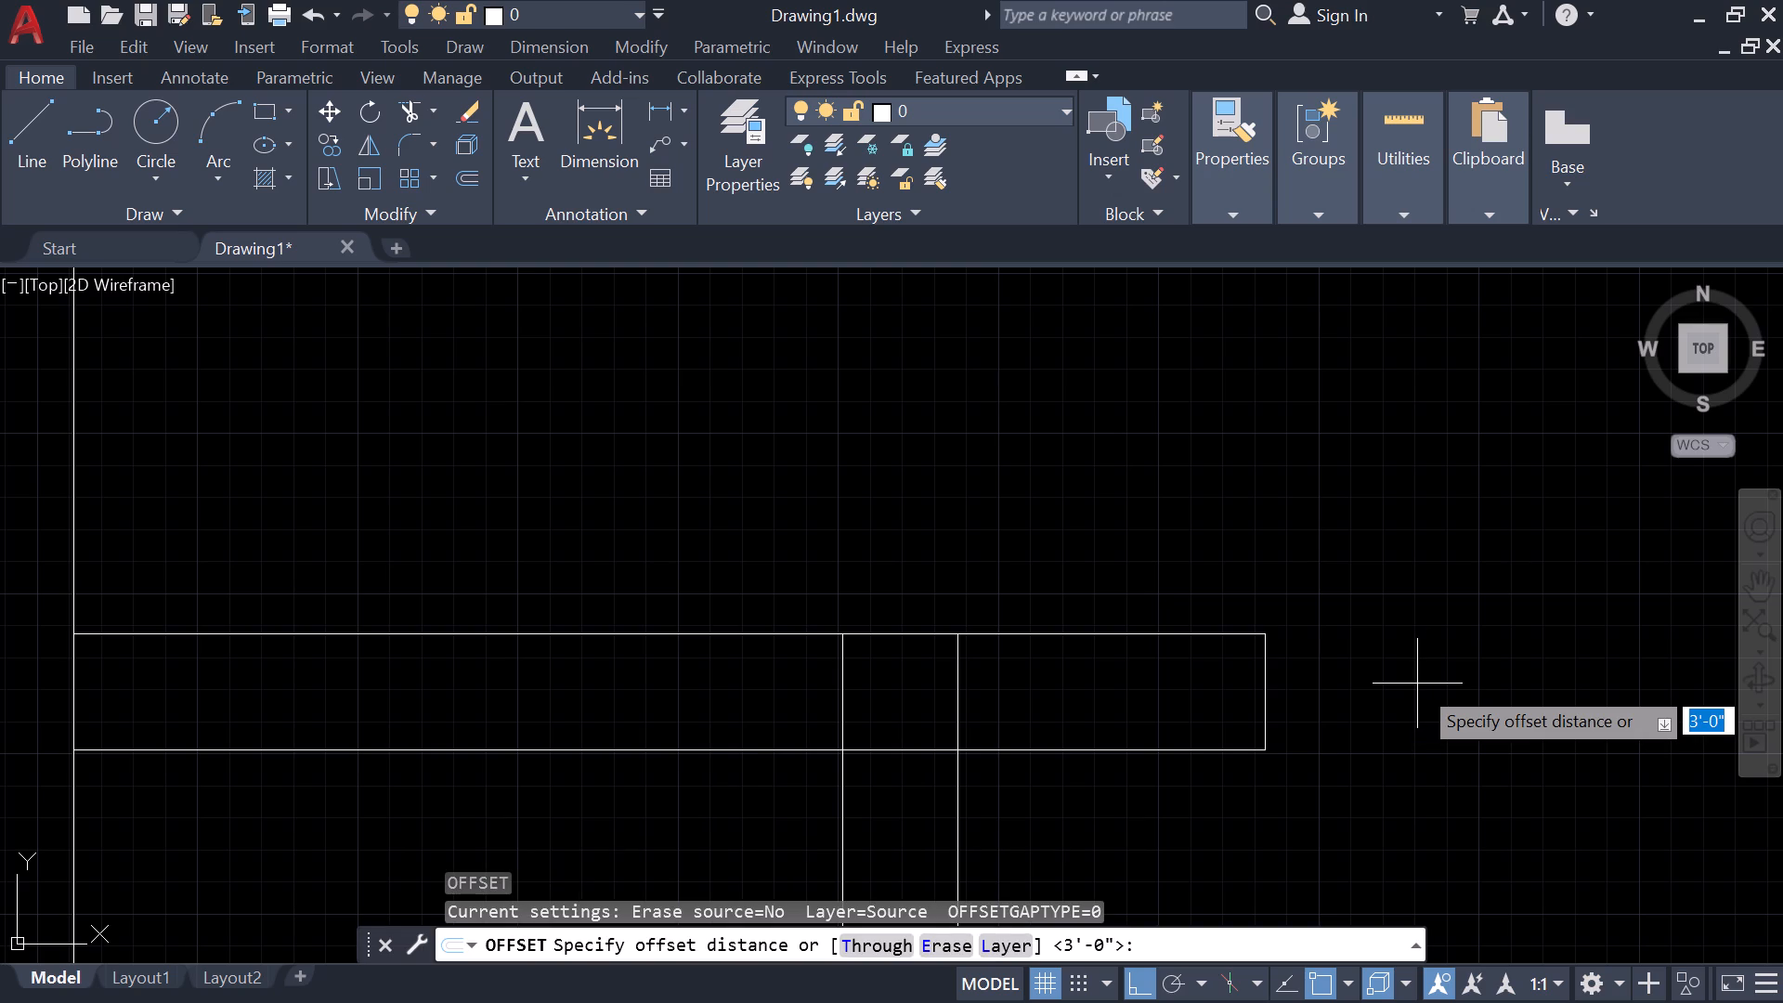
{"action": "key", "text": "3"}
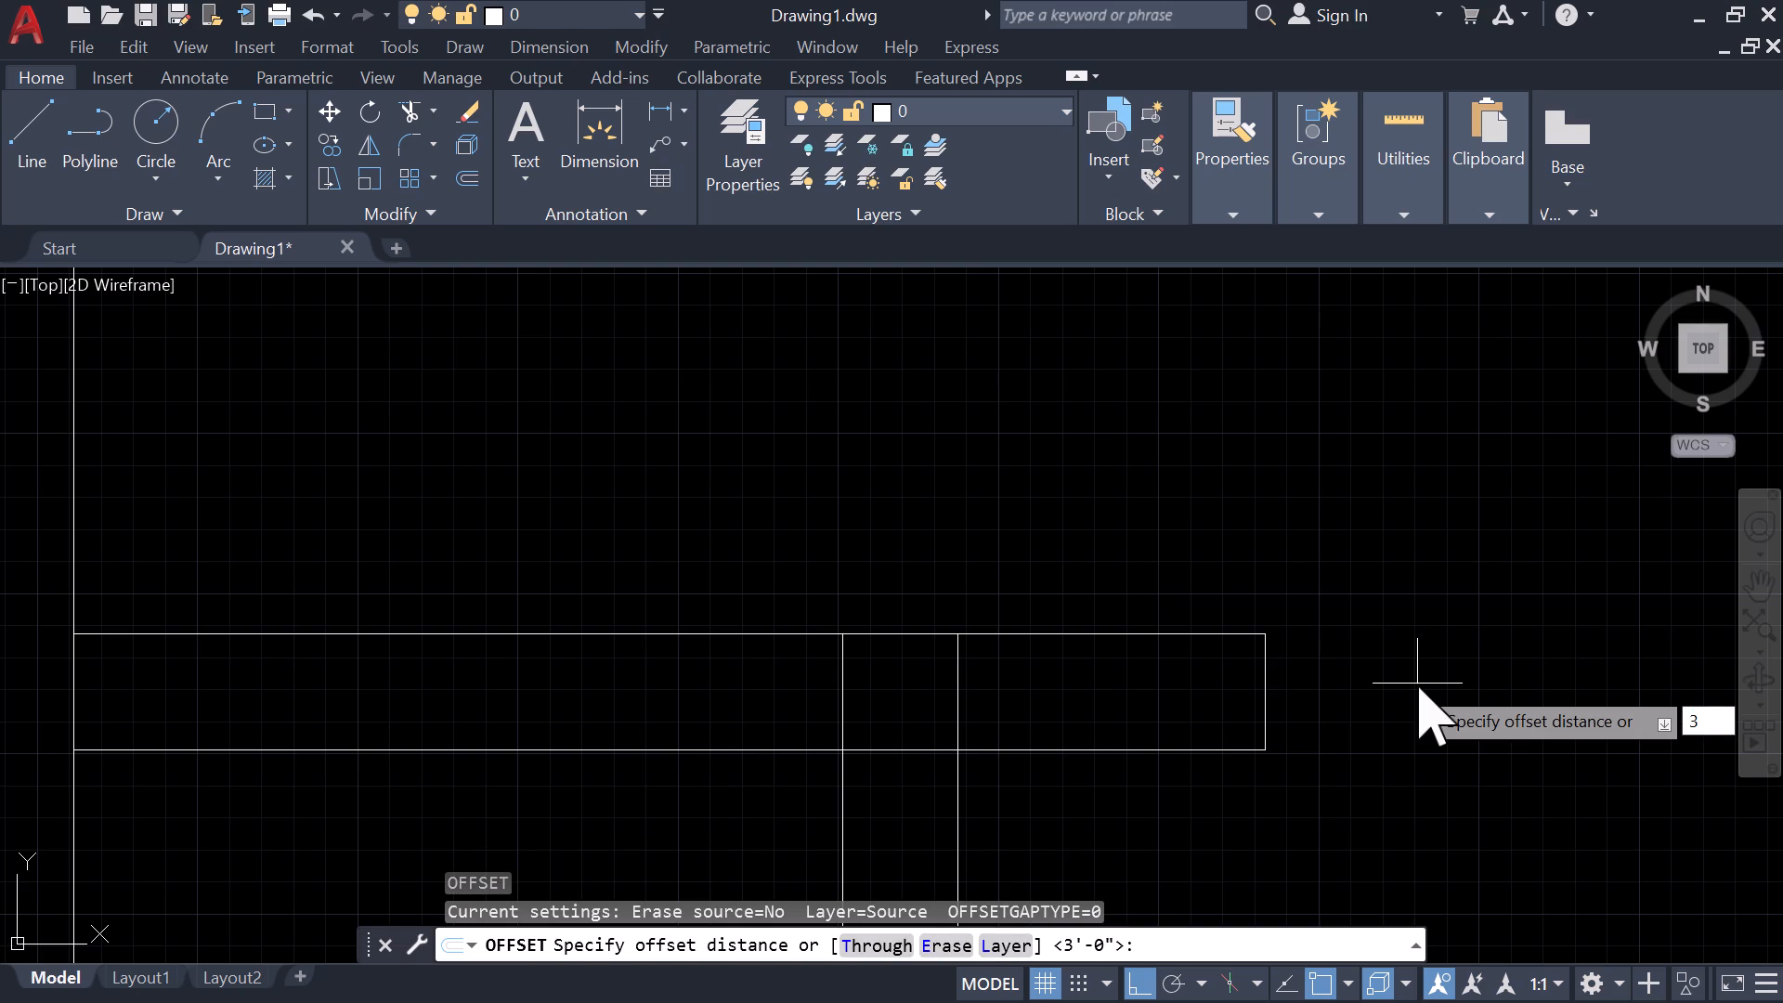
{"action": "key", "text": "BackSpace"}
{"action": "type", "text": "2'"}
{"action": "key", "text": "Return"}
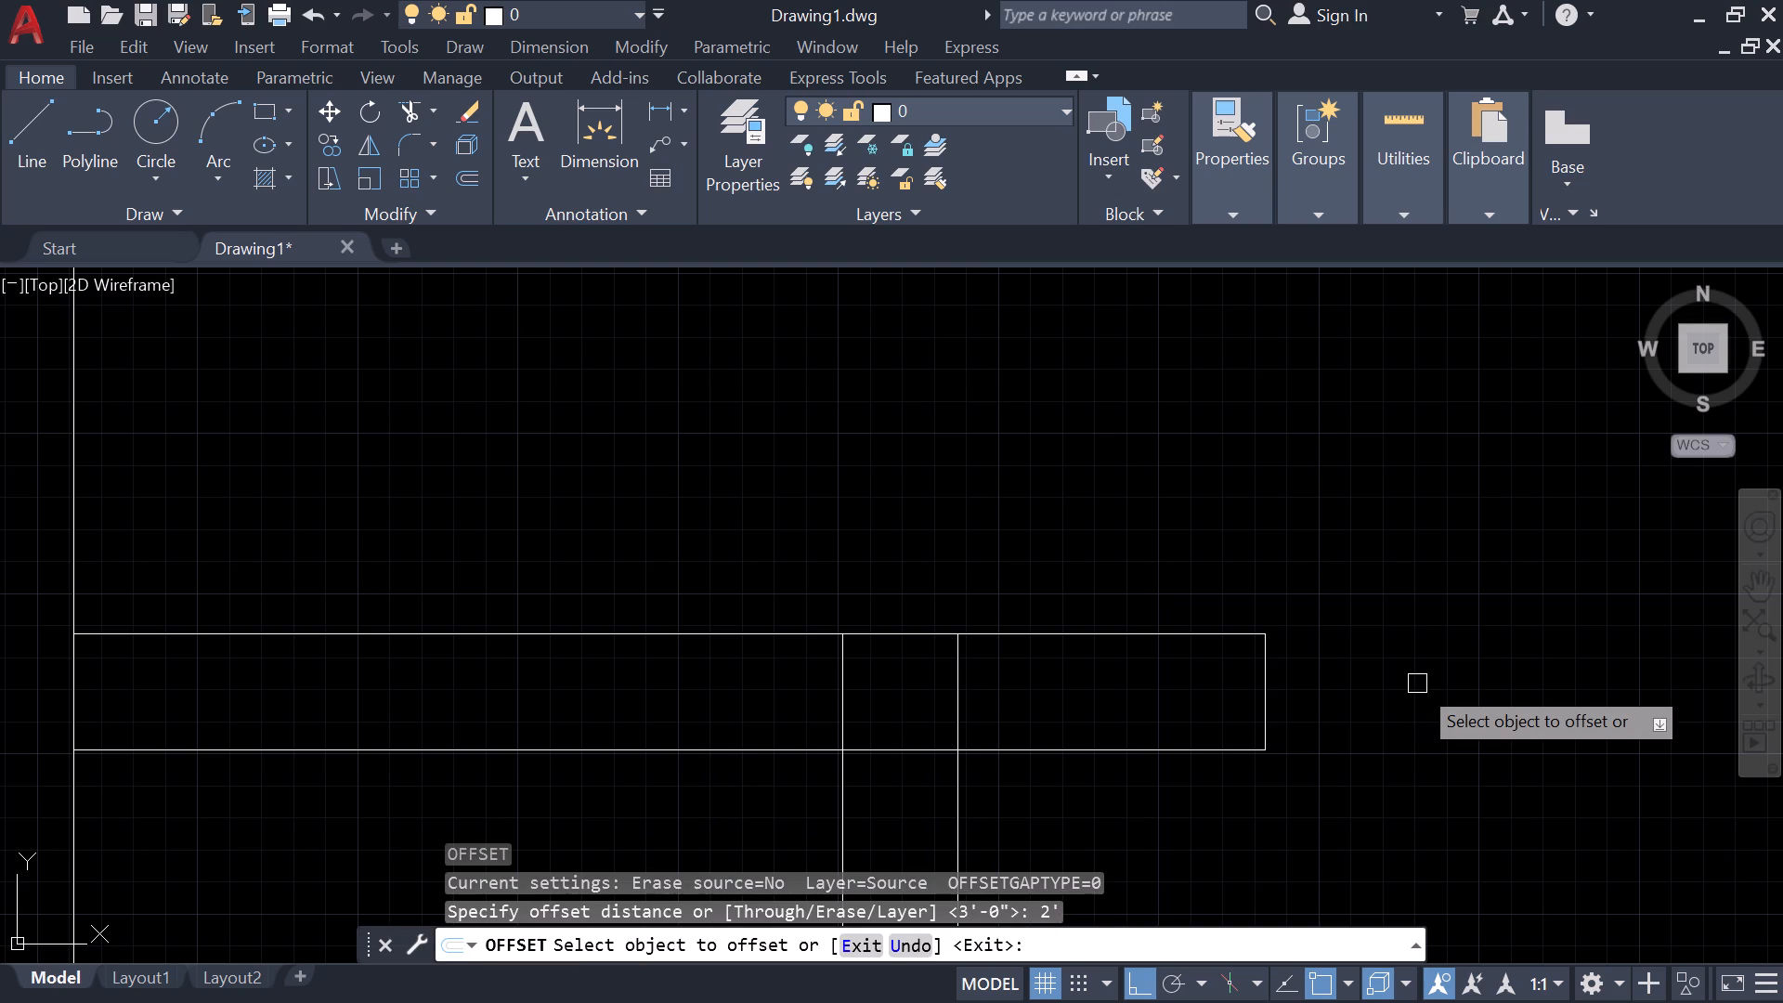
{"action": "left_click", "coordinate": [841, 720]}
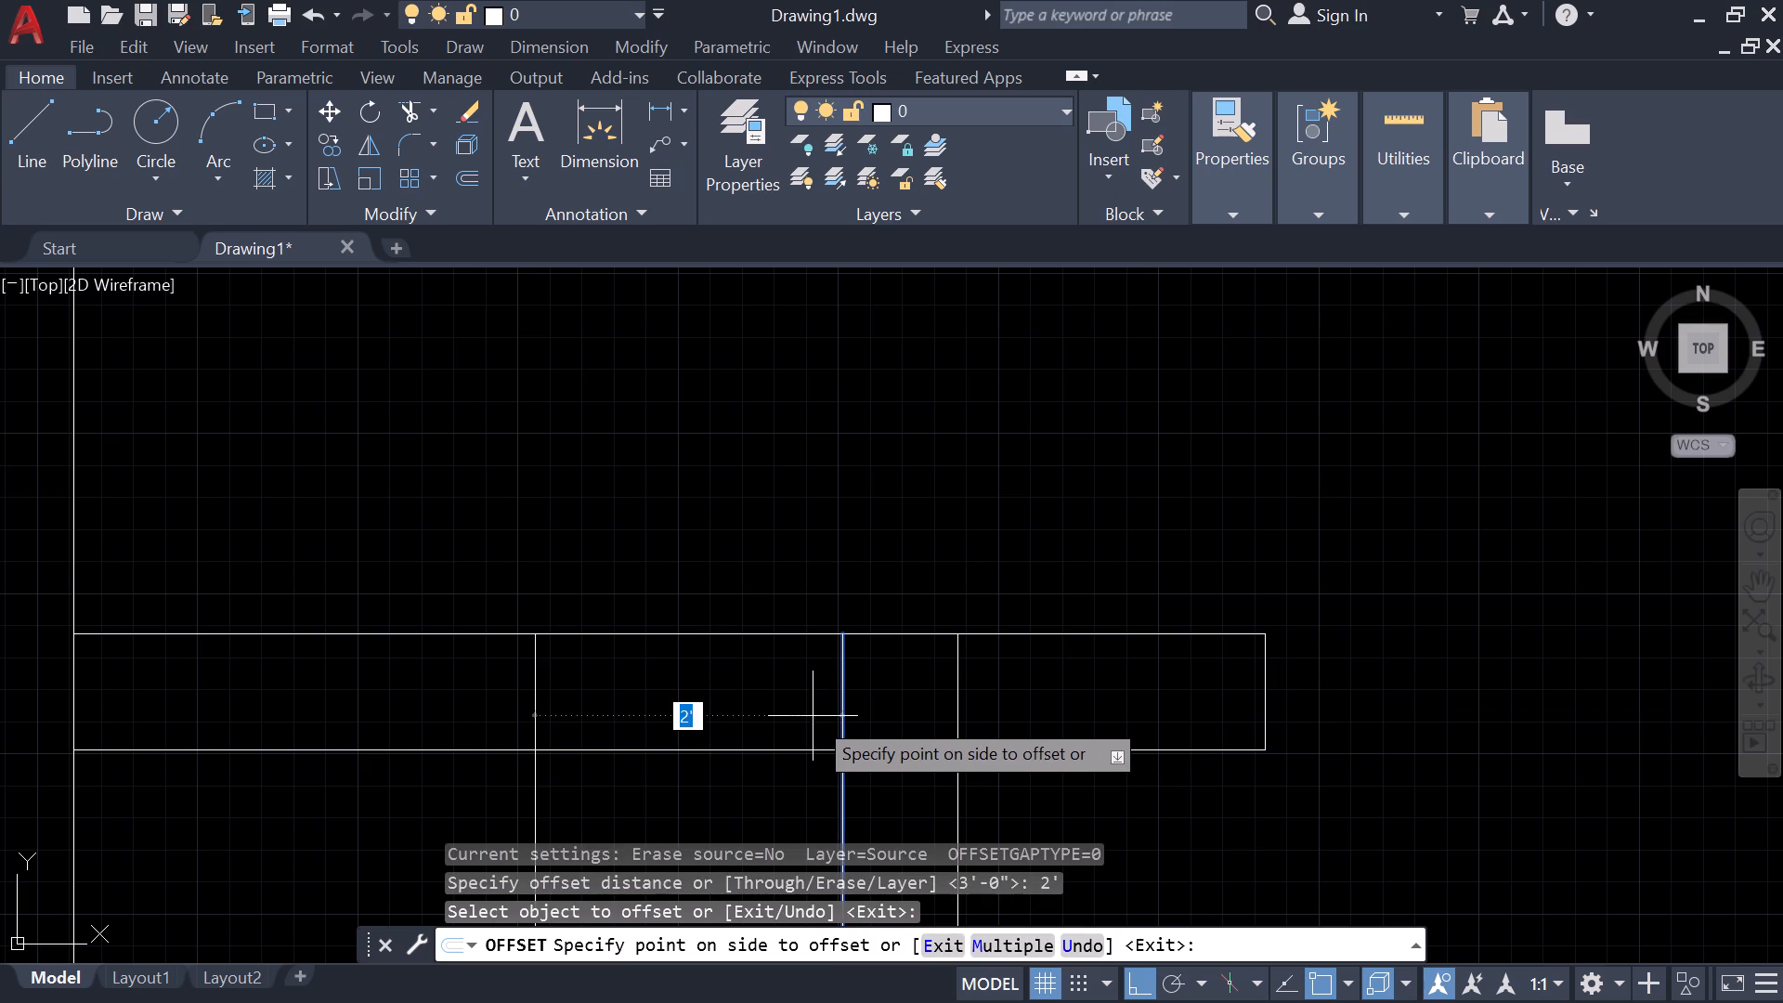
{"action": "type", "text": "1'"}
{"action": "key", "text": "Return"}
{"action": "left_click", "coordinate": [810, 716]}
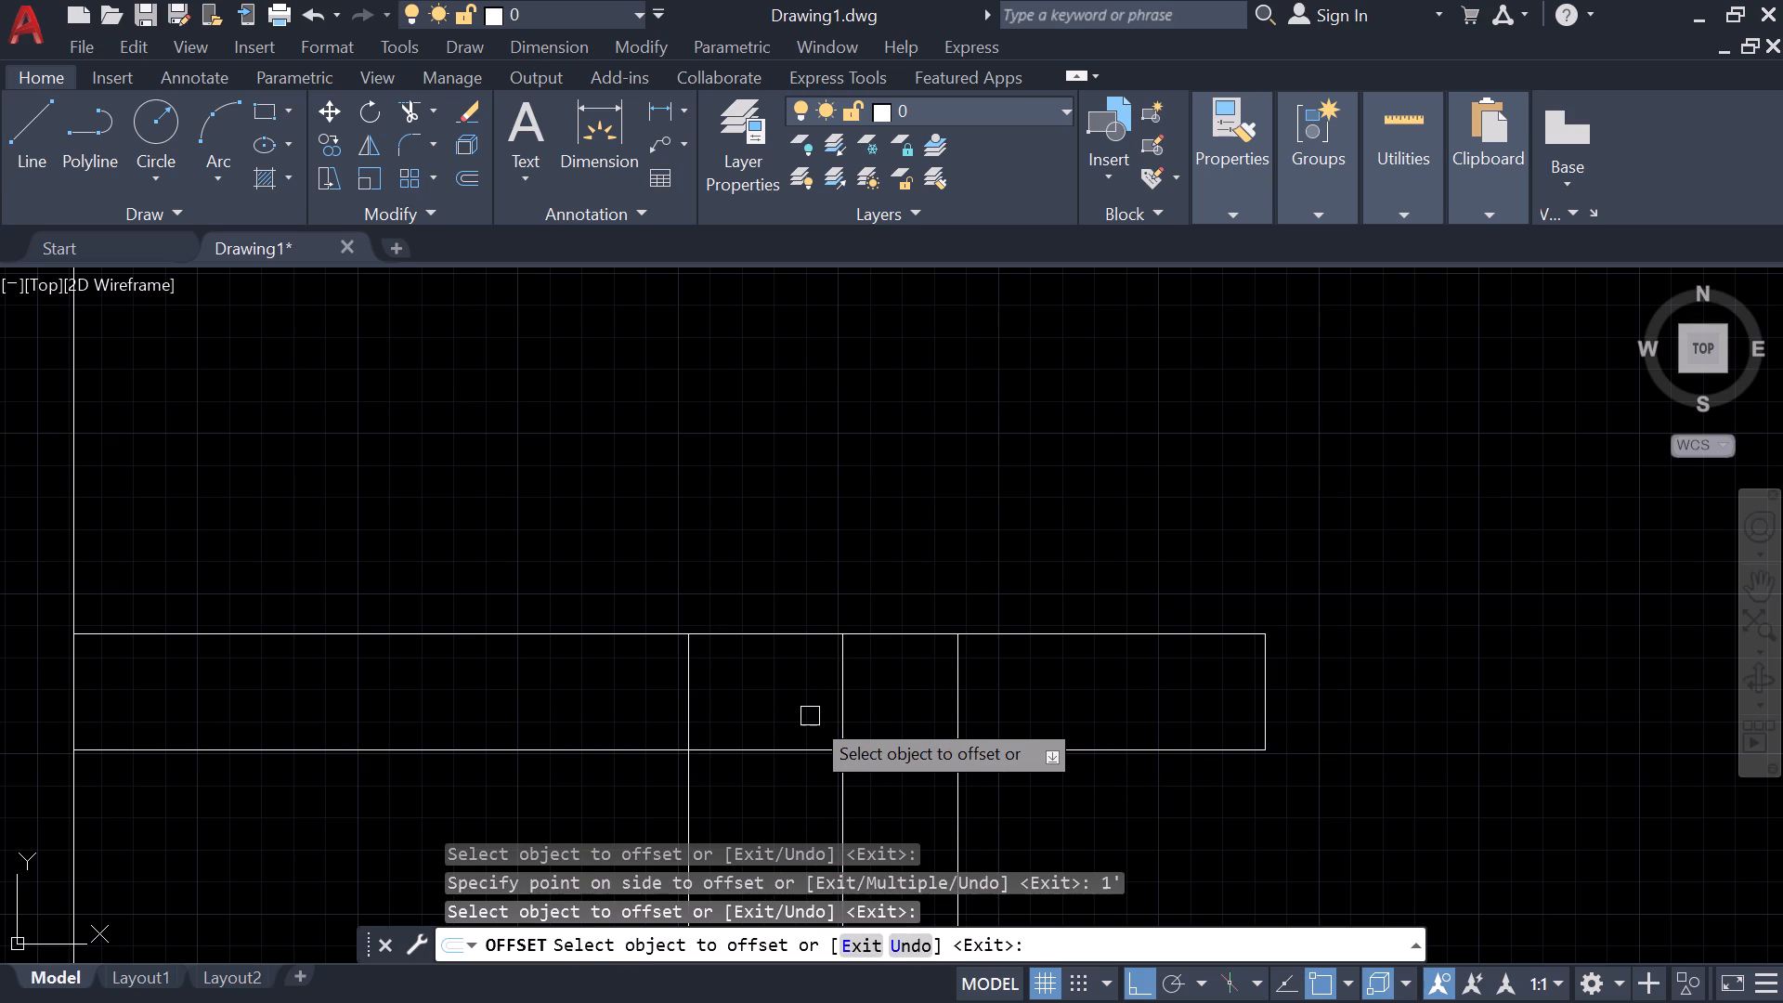
Trim the vertical lines crossing the small room's top wall, the rest of the 1' offset line, and the wall's lower line across the side-wall junction.
{"action": "key", "text": "t"}
{"action": "key", "text": "r"}
{"action": "key", "text": "space"}
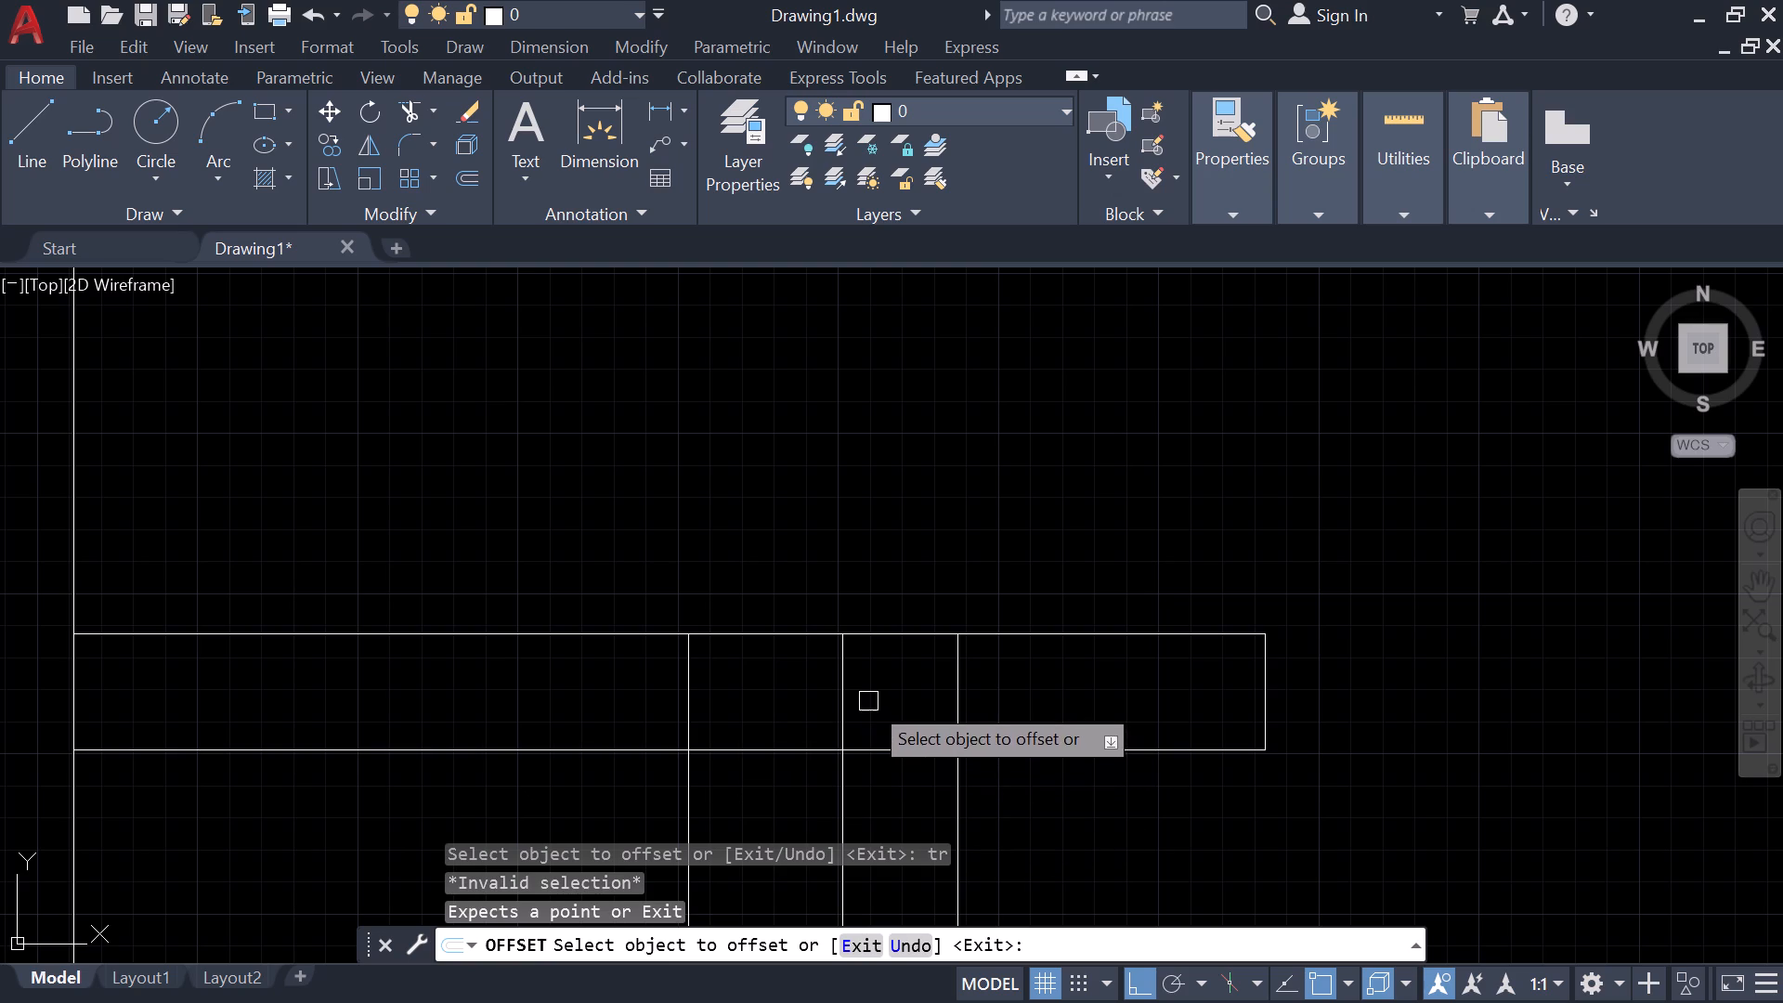
{"action": "left_click_drag", "start_coordinate": [868, 701], "coordinate": [889, 681]}
{"action": "key", "text": "Escape"}
{"action": "type", "text": "tr"}
{"action": "key", "text": "space"}
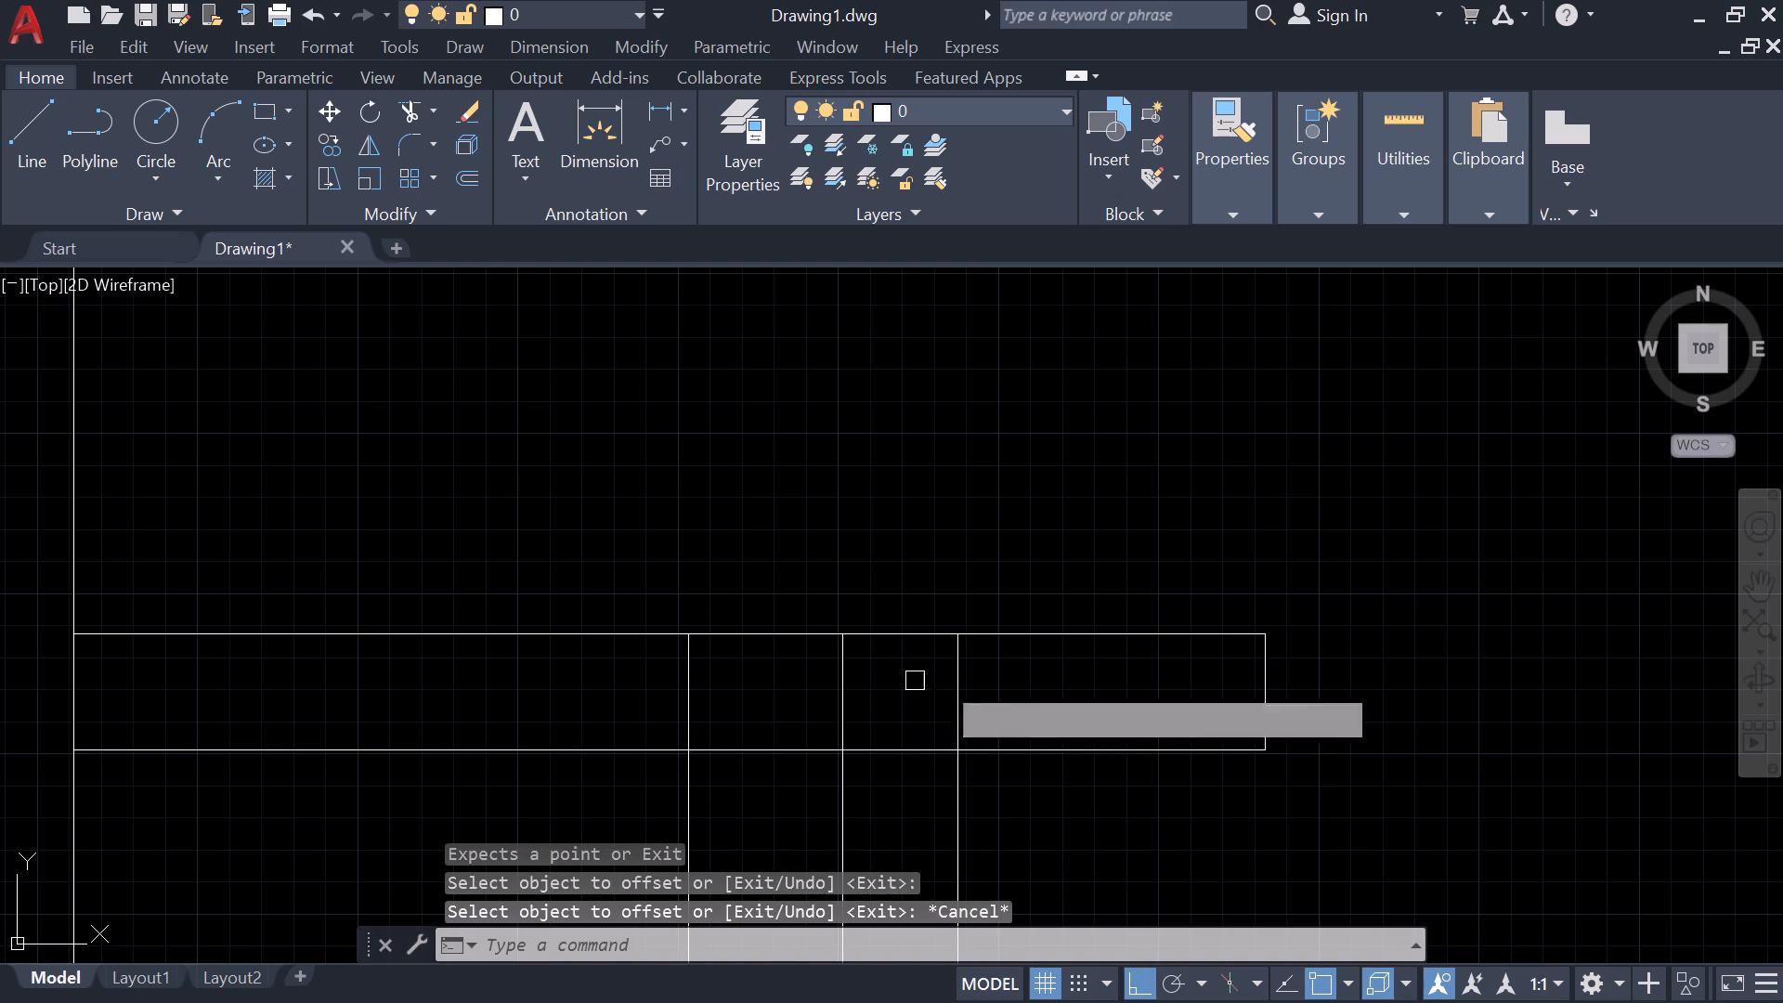
{"action": "left_click_drag", "start_coordinate": [1018, 681], "coordinate": [677, 709]}
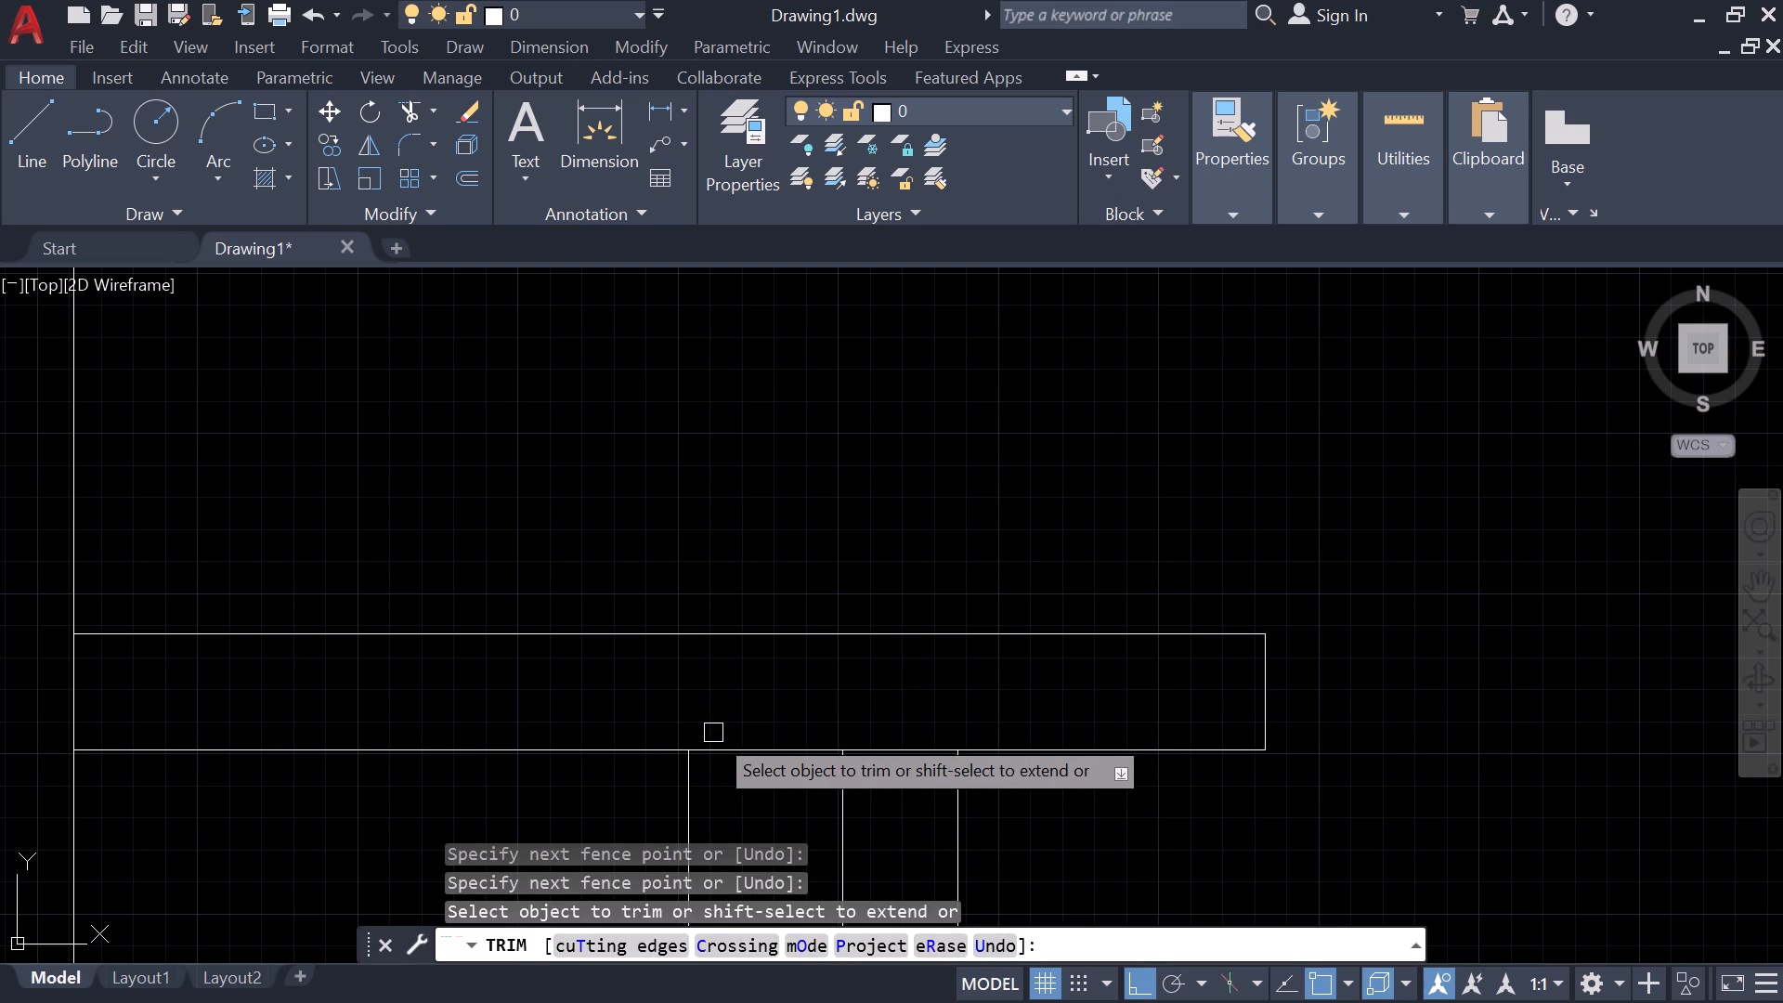
{"action": "scroll", "coordinate": [715, 733], "scroll_direction": "down", "scroll_amount": 1}
{"action": "middle_click_drag", "start_coordinate": [716, 733], "coordinate": [711, 632]}
{"action": "left_click_drag", "start_coordinate": [728, 710], "coordinate": [546, 704]}
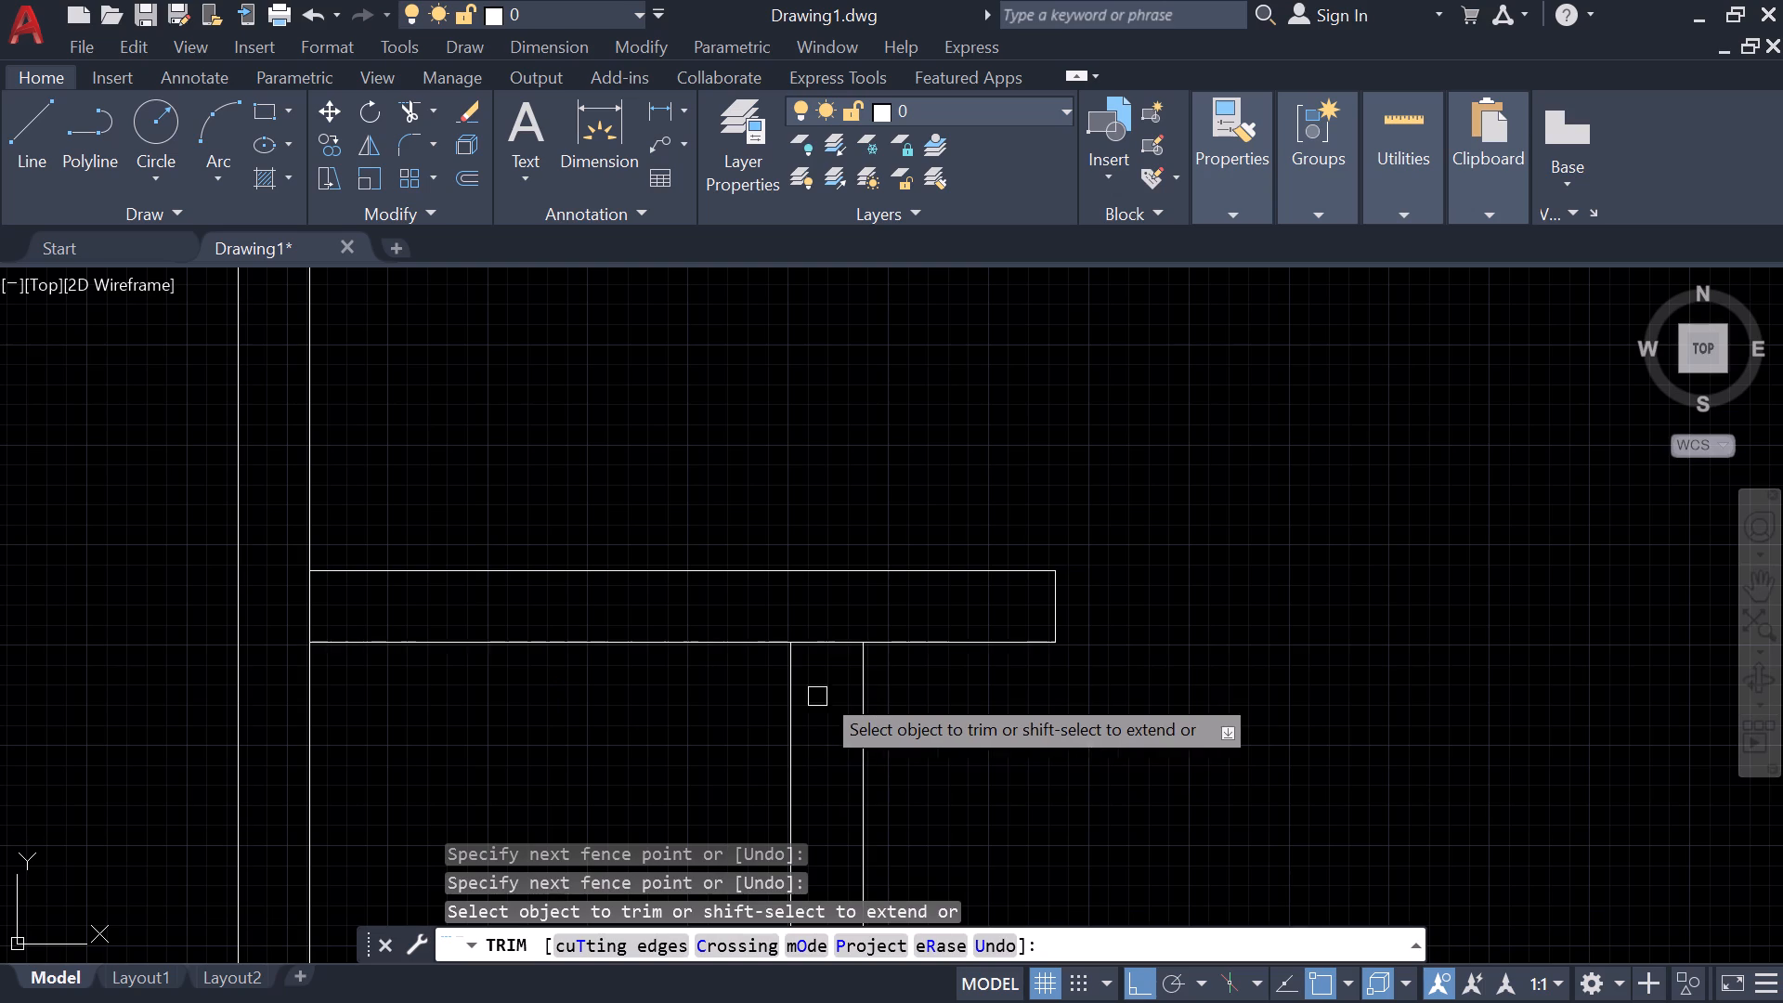
{"action": "left_click_drag", "start_coordinate": [830, 613], "coordinate": [837, 635]}
{"action": "left_click_drag", "start_coordinate": [824, 684], "coordinate": [813, 605]}
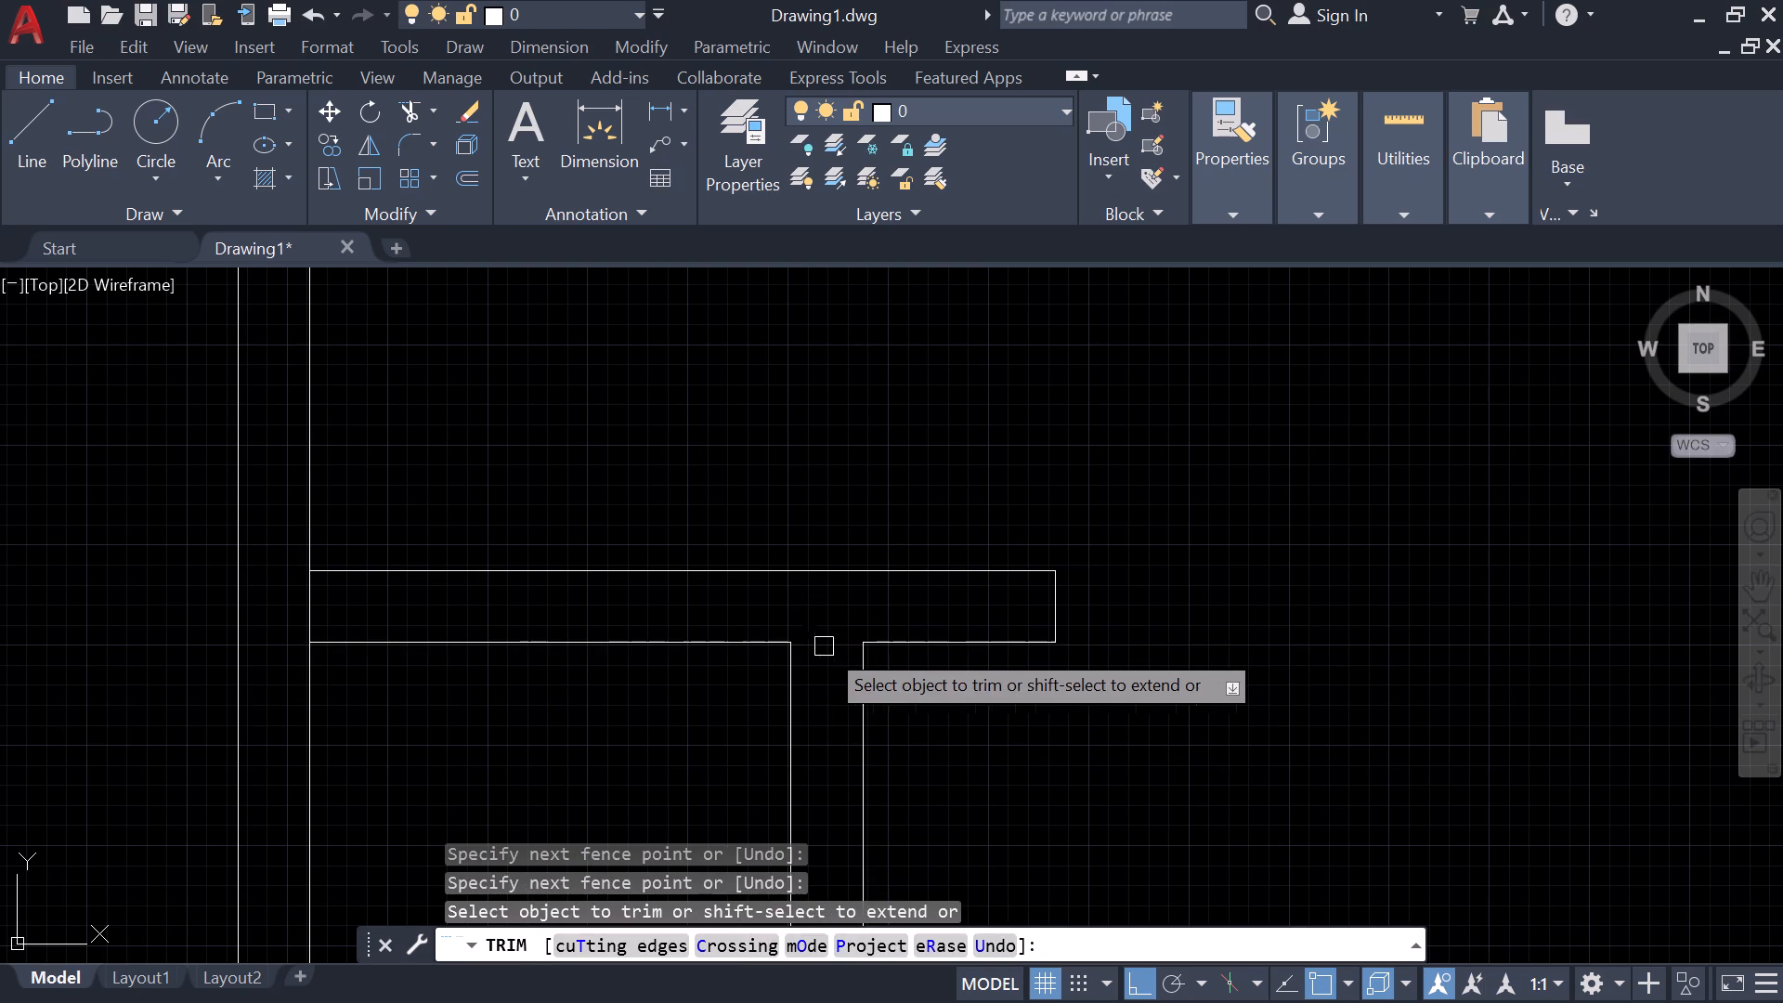
Examine the whole floor plan, from the upper rooms down to the open area along the bottom outer wall.
{"action": "scroll", "coordinate": [825, 674], "scroll_direction": "down", "scroll_amount": 1}
{"action": "middle_click_drag", "start_coordinate": [748, 749], "coordinate": [748, 629]}
{"action": "scroll", "coordinate": [748, 567], "scroll_direction": "down", "scroll_amount": 2}
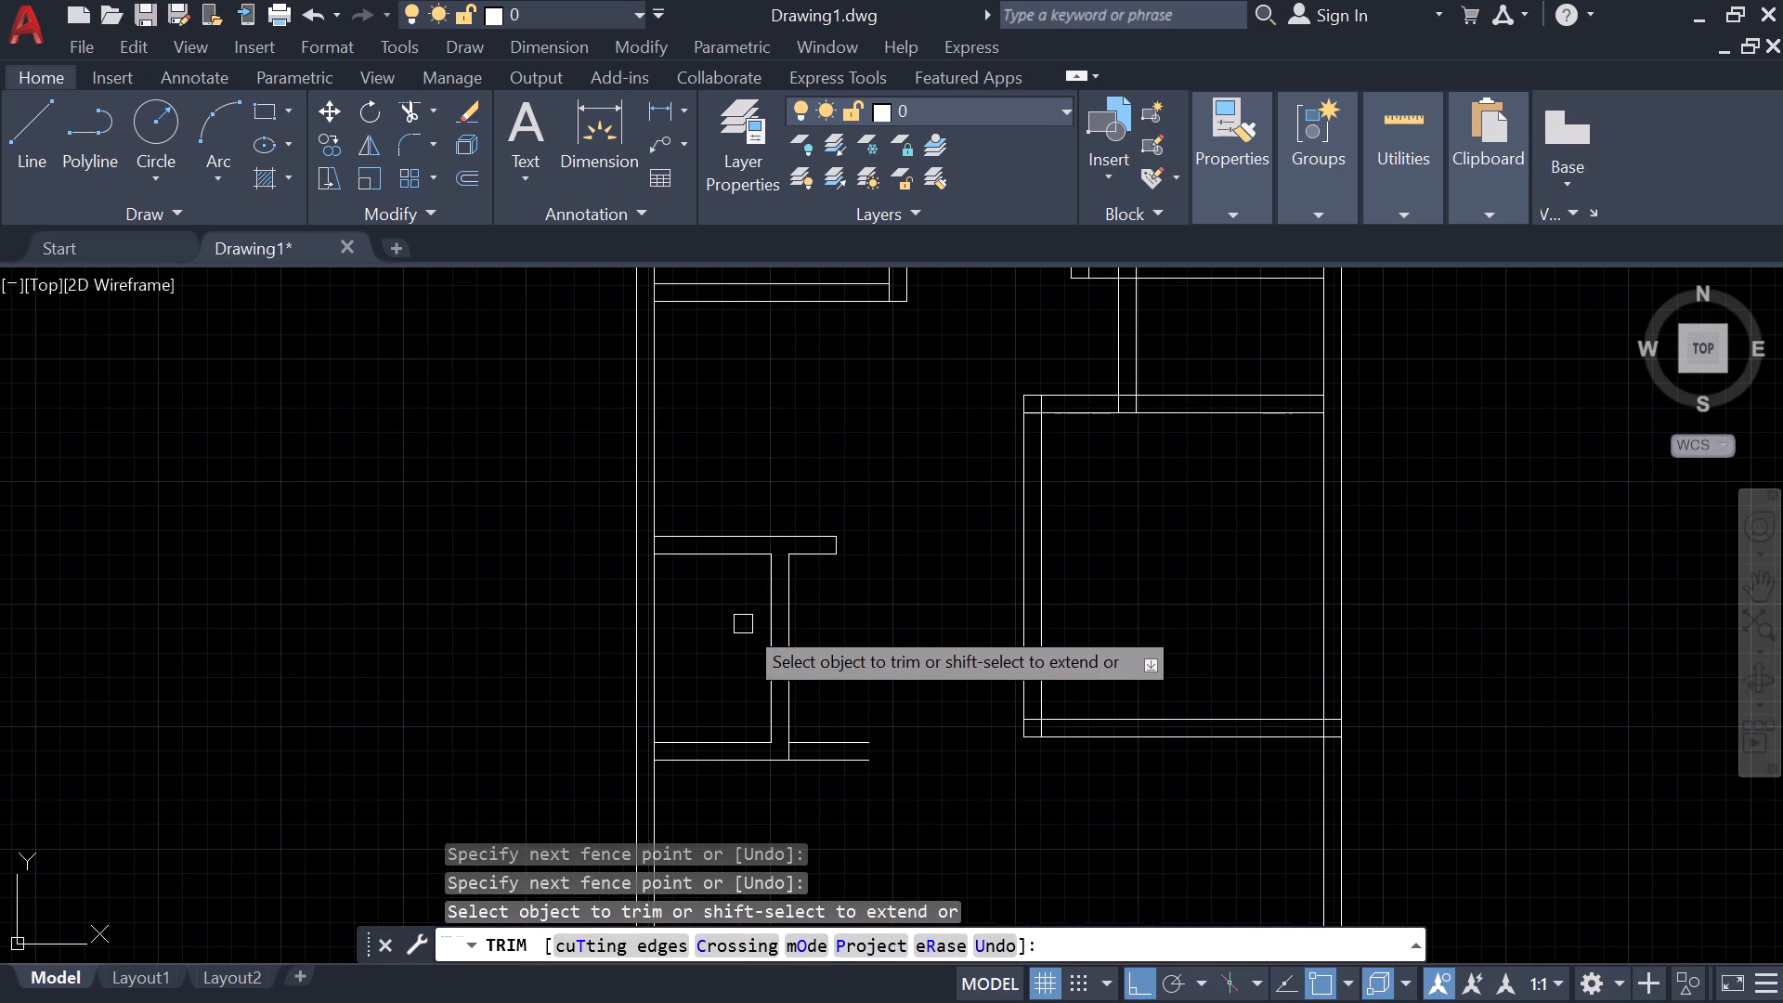
{"action": "scroll", "coordinate": [743, 624], "scroll_direction": "up", "scroll_amount": 2}
{"action": "middle_click_drag", "start_coordinate": [741, 640], "coordinate": [706, 826]}
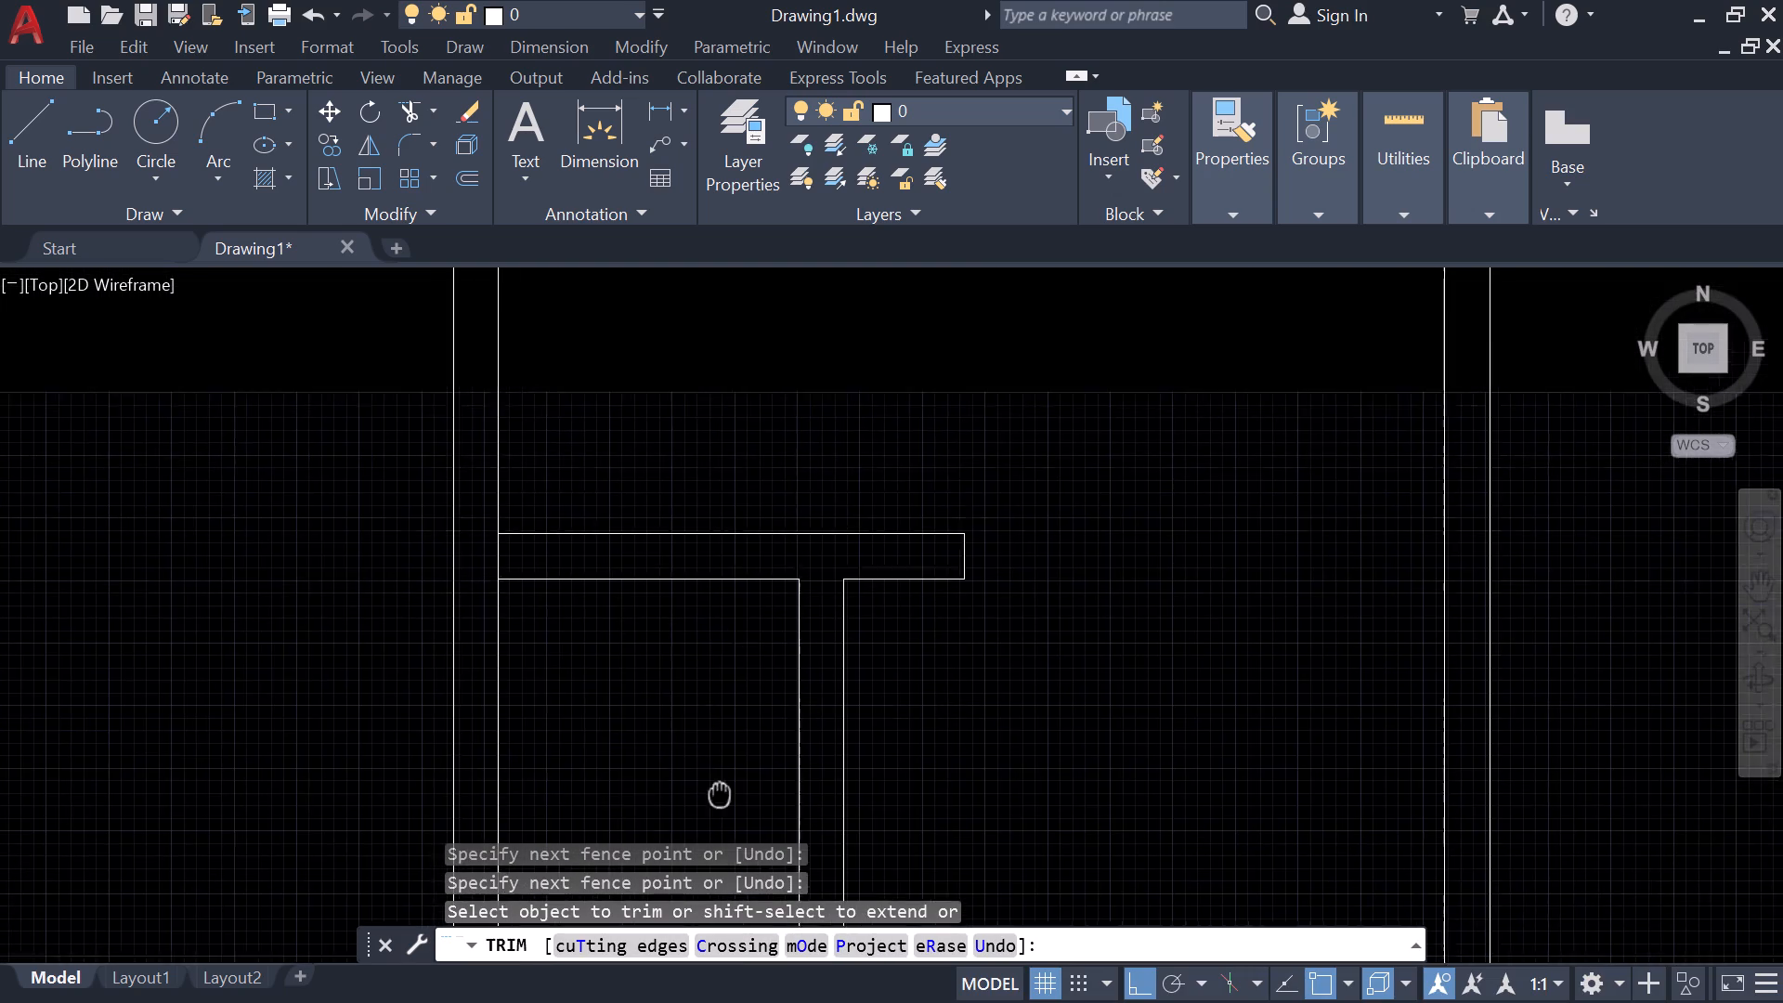
{"action": "middle_click_drag", "start_coordinate": [706, 826], "coordinate": [701, 839]}
{"action": "scroll", "coordinate": [701, 783], "scroll_direction": "down", "scroll_amount": 3}
{"action": "middle_click_drag", "start_coordinate": [743, 597], "coordinate": [676, 691]}
{"action": "scroll", "coordinate": [728, 657], "scroll_direction": "up", "scroll_amount": 1}
{"action": "scroll", "coordinate": [673, 677], "scroll_direction": "down", "scroll_amount": 1}
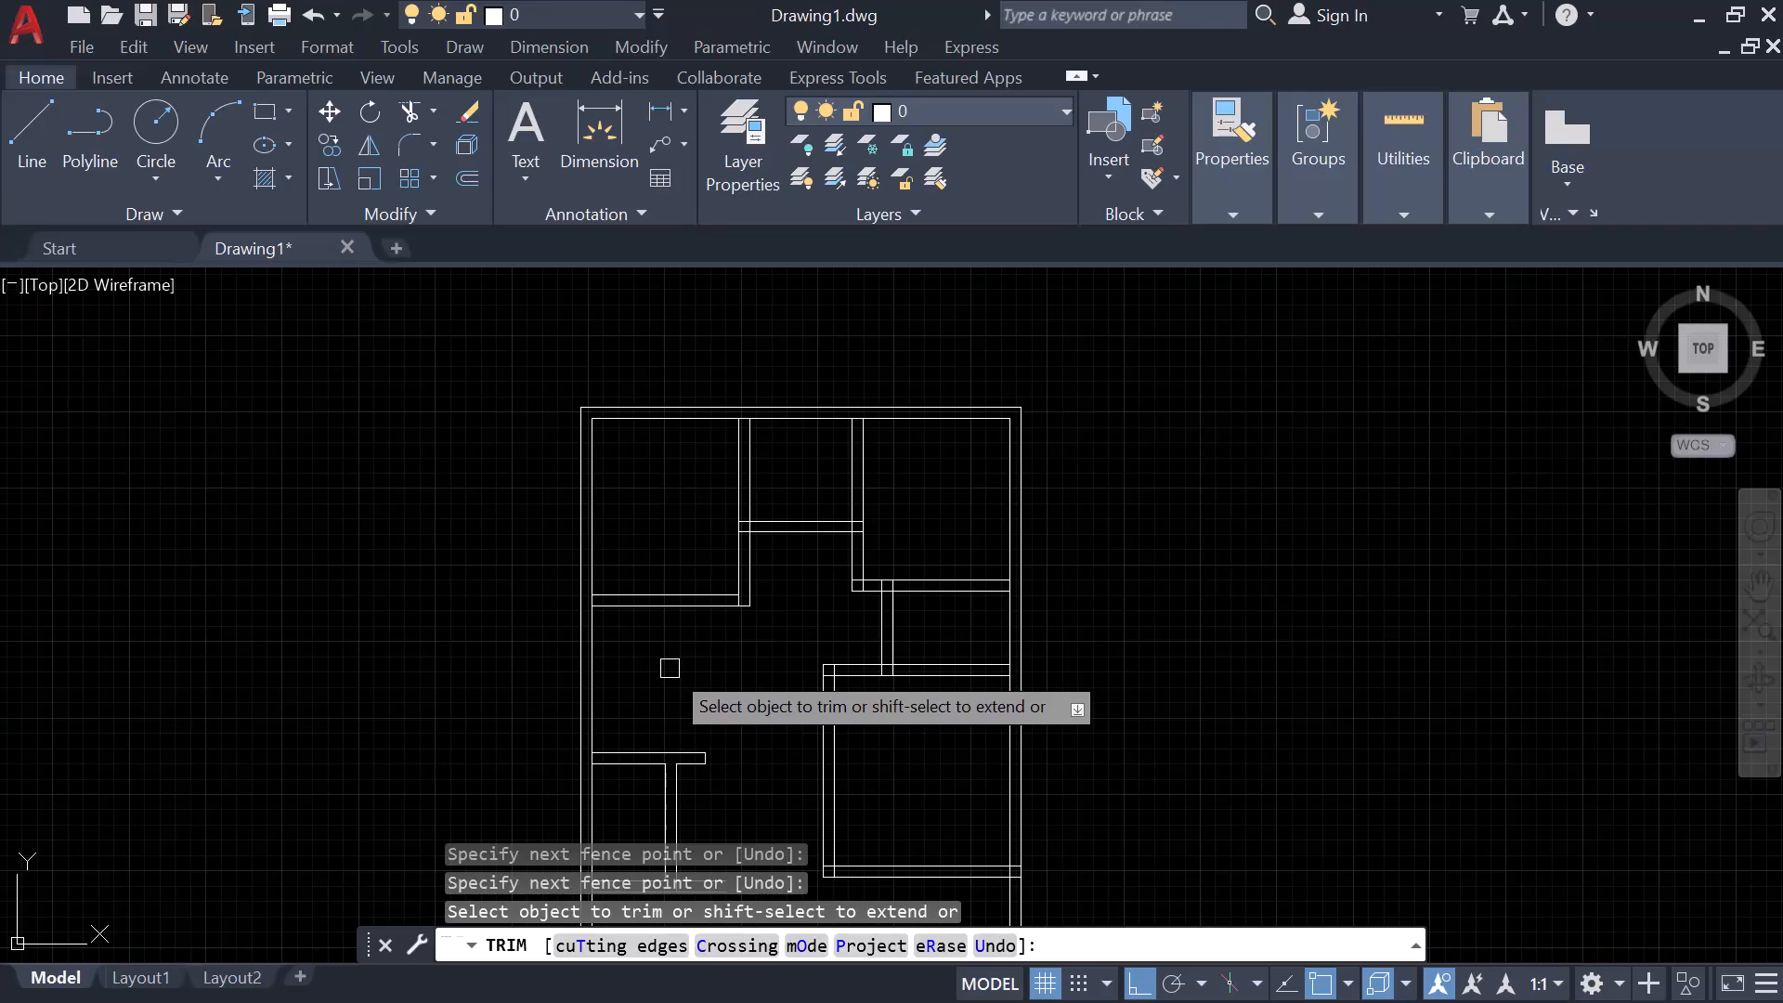
{"action": "scroll", "coordinate": [747, 636], "scroll_direction": "down", "scroll_amount": 1}
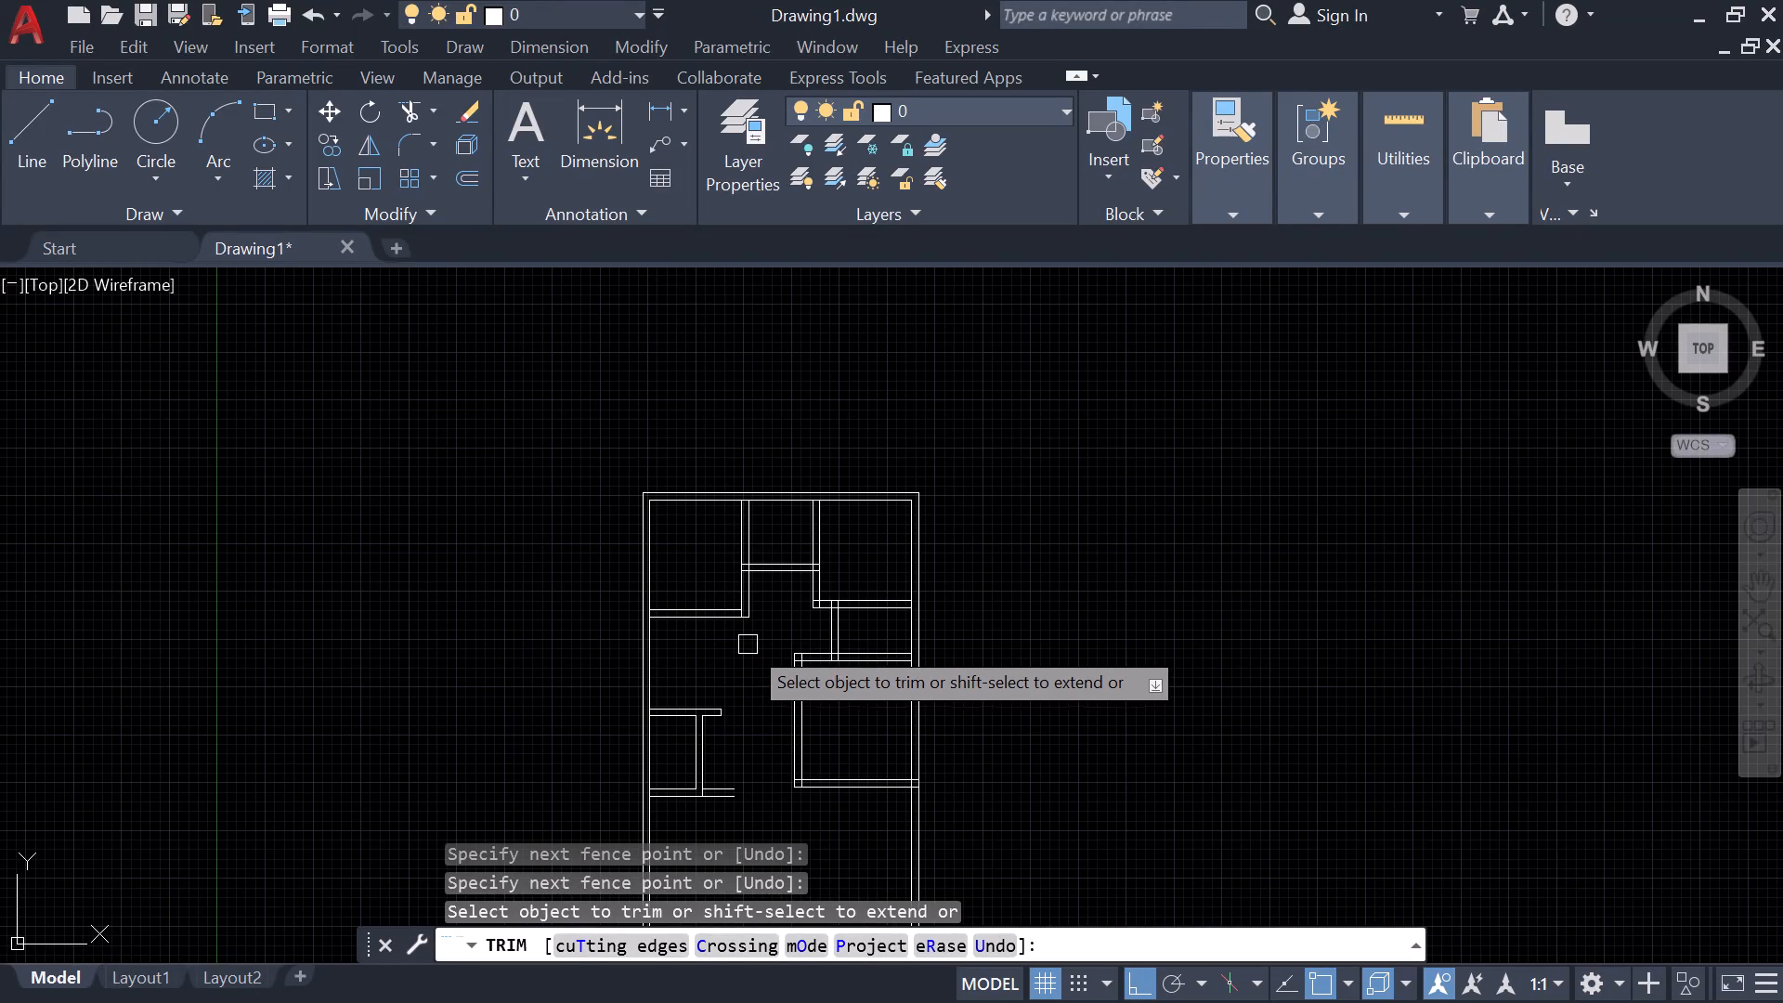
{"action": "middle_click_drag", "start_coordinate": [755, 651], "coordinate": [750, 483]}
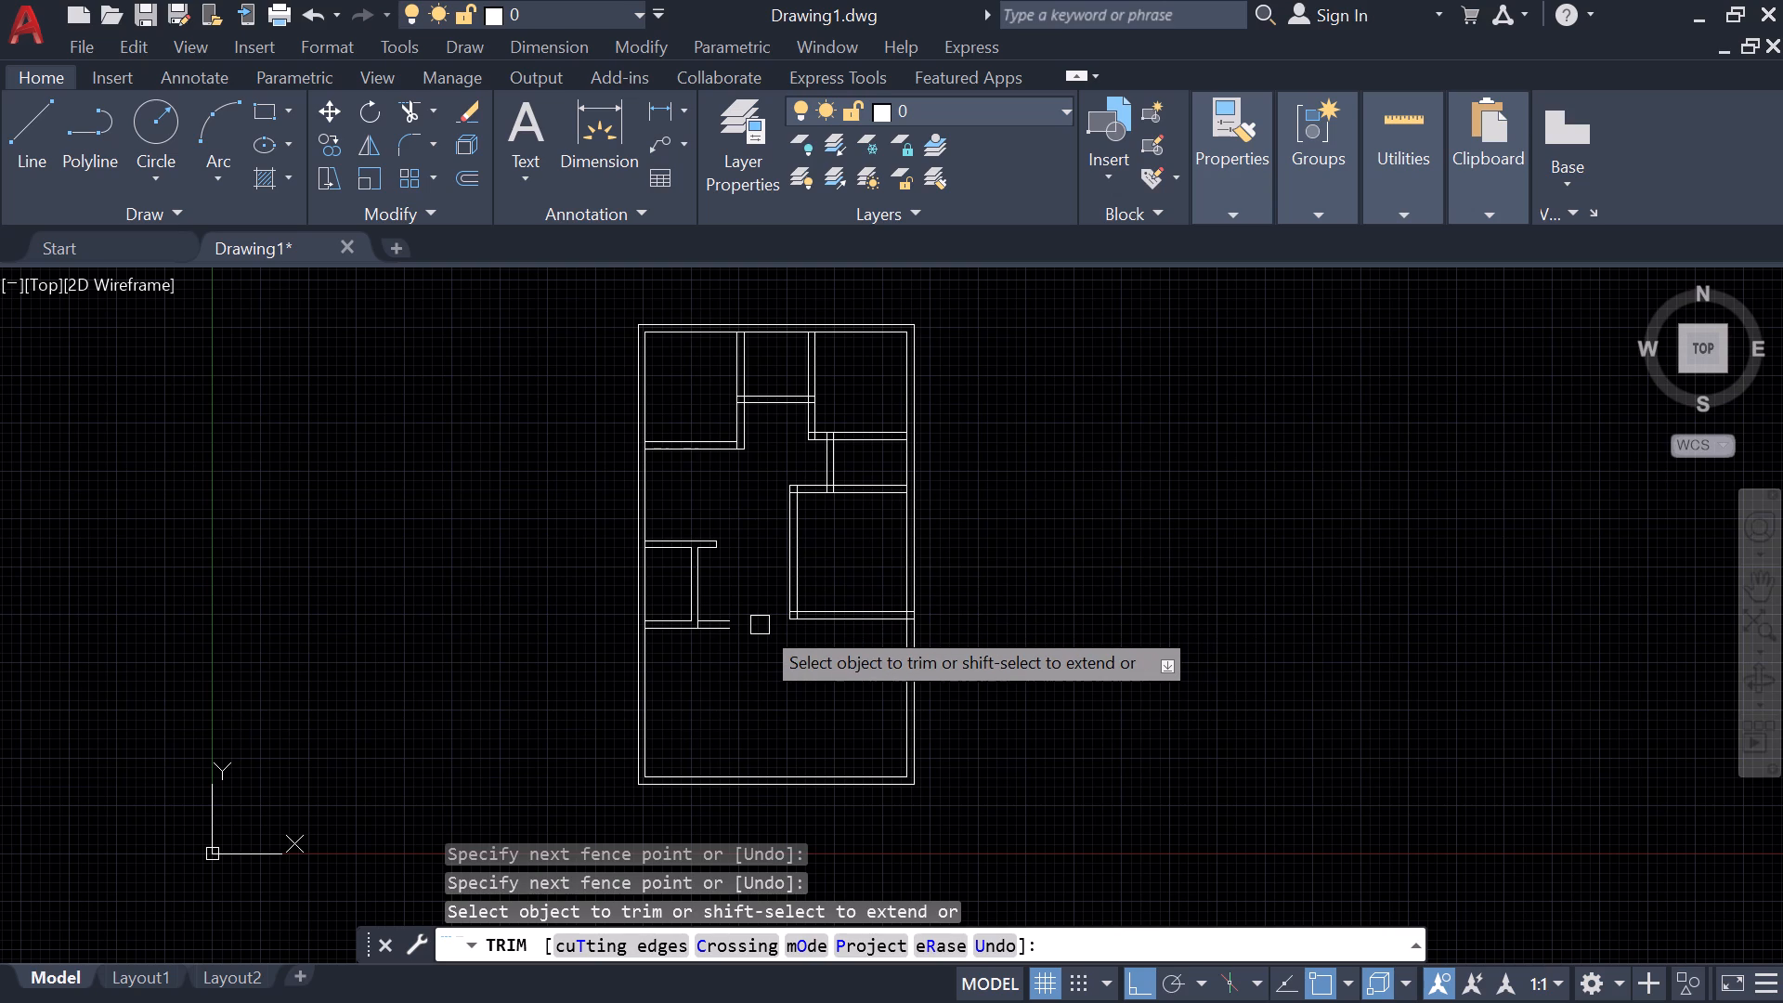
{"action": "middle_click_drag", "start_coordinate": [748, 632], "coordinate": [630, 541]}
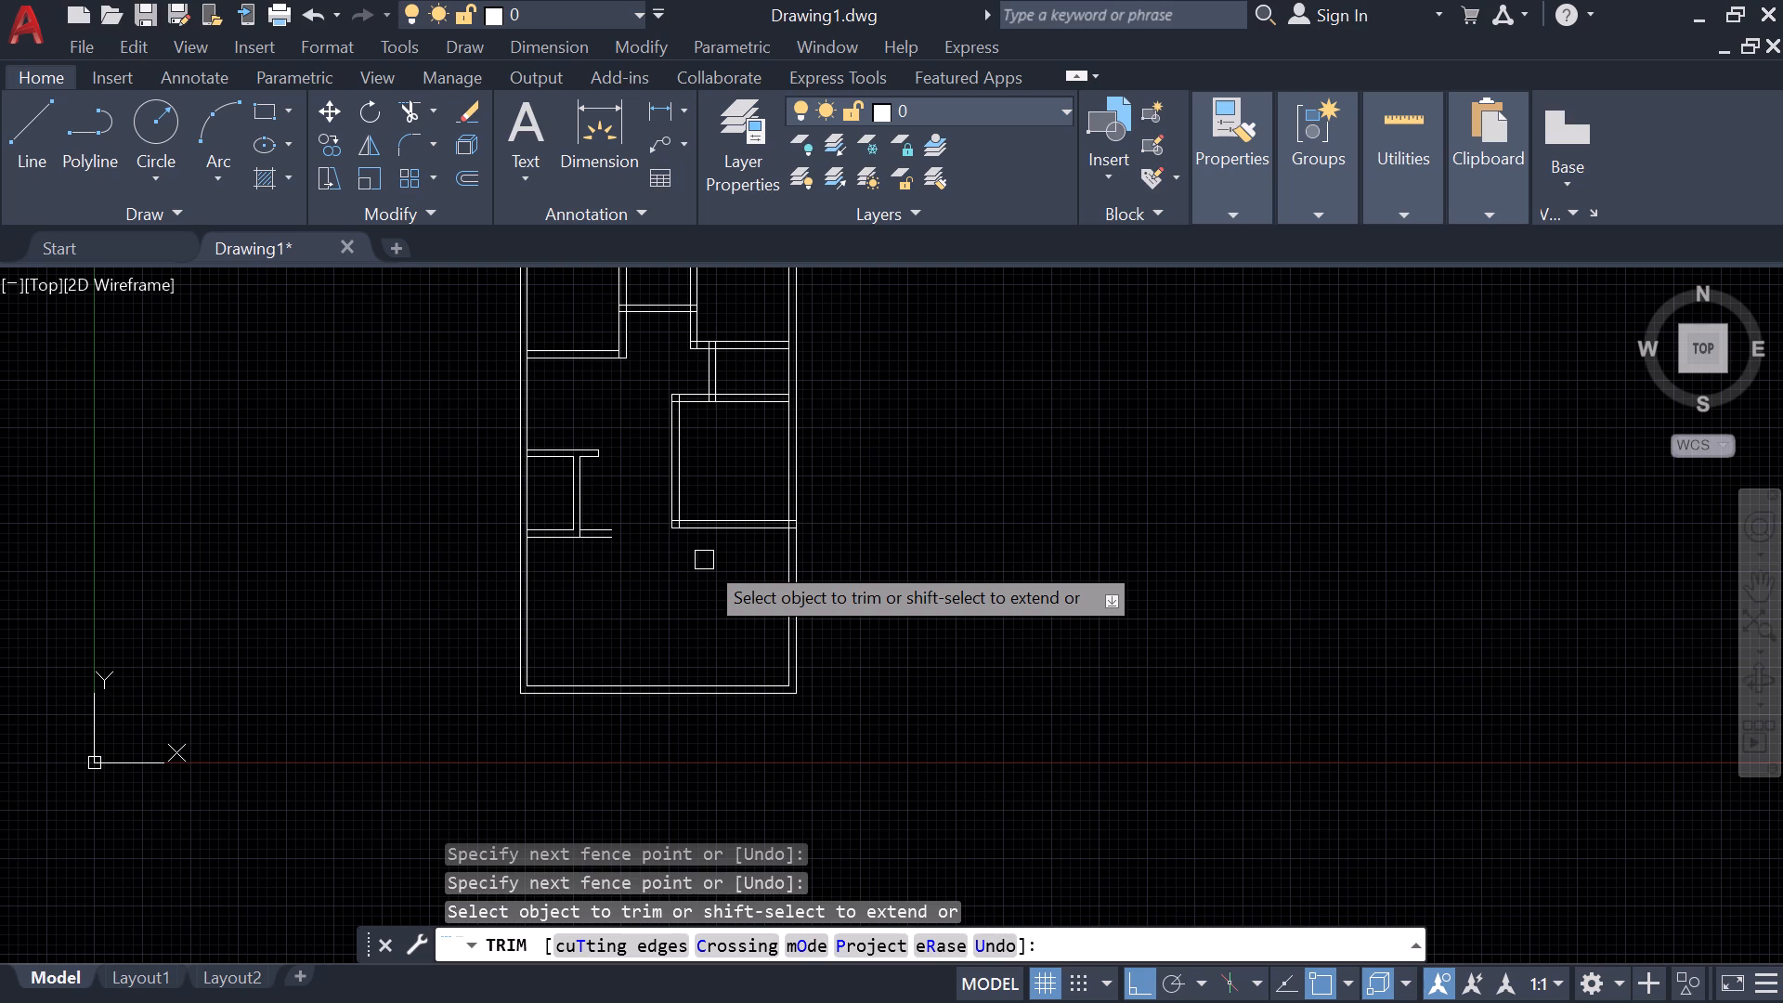
Offset the lower line of the right-hand room's bottom wall about 11' down, and offset the new line 9" further down.
{"action": "scroll", "coordinate": [759, 611], "scroll_direction": "up", "scroll_amount": 2}
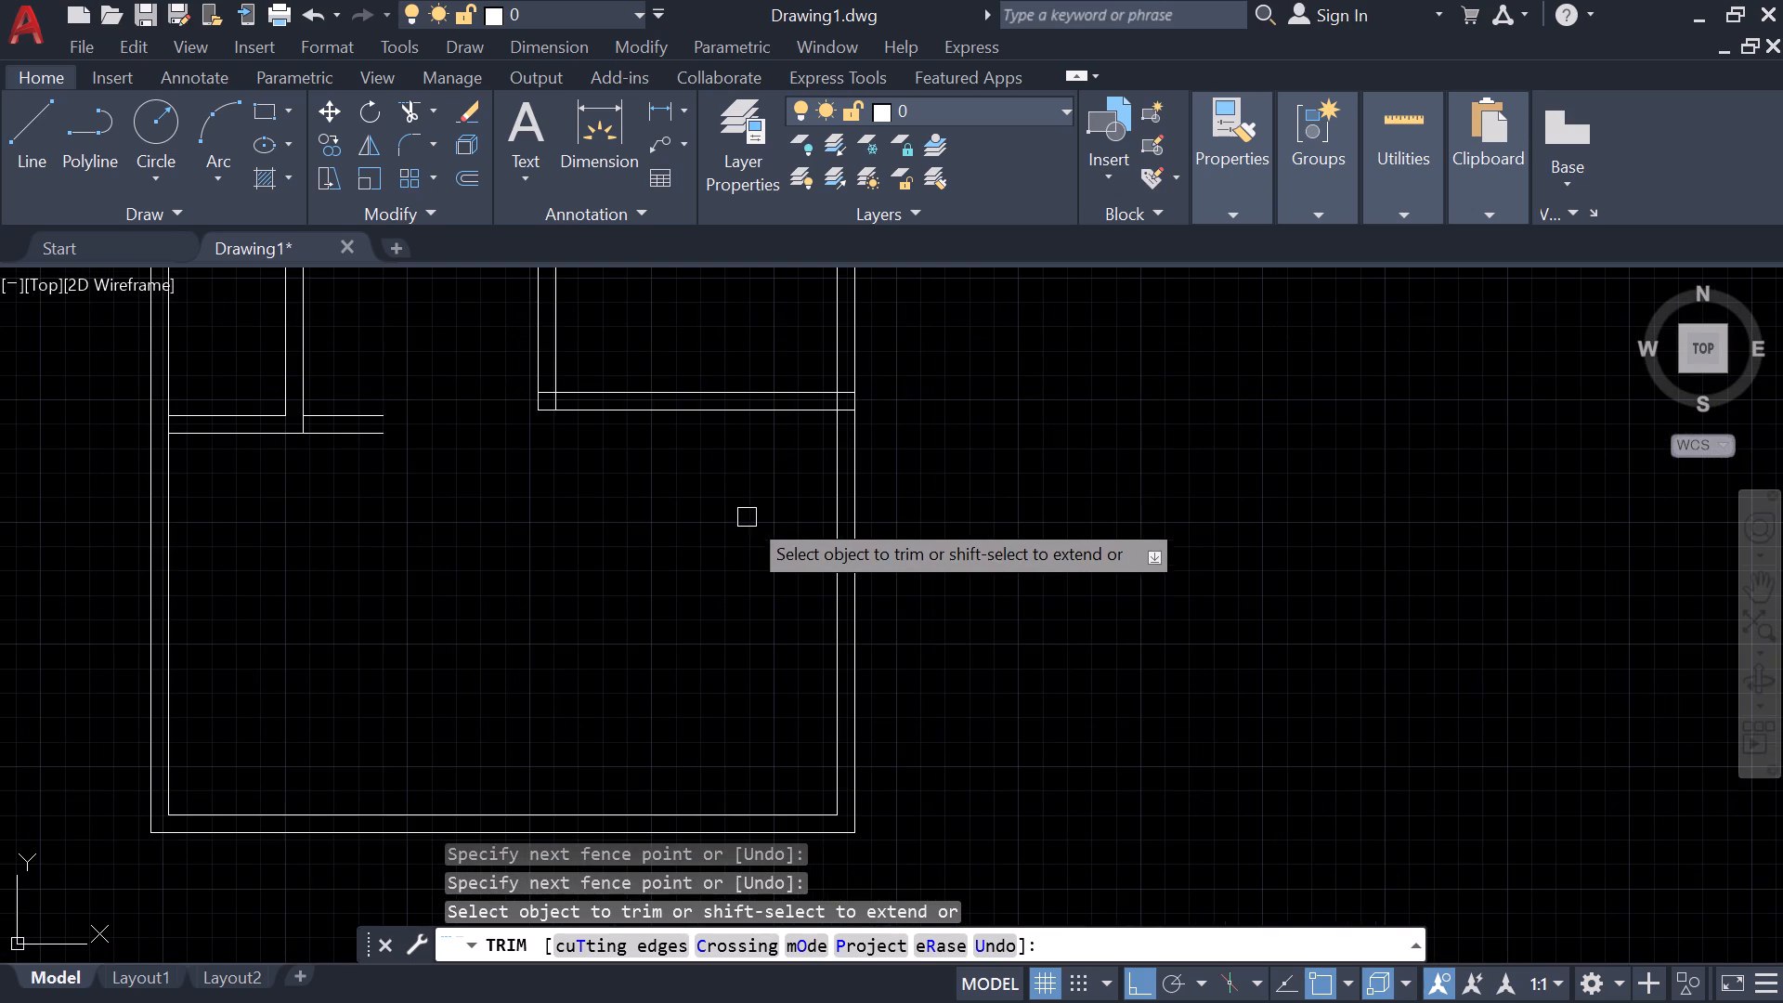
{"action": "middle_click_drag", "start_coordinate": [747, 508], "coordinate": [747, 584]}
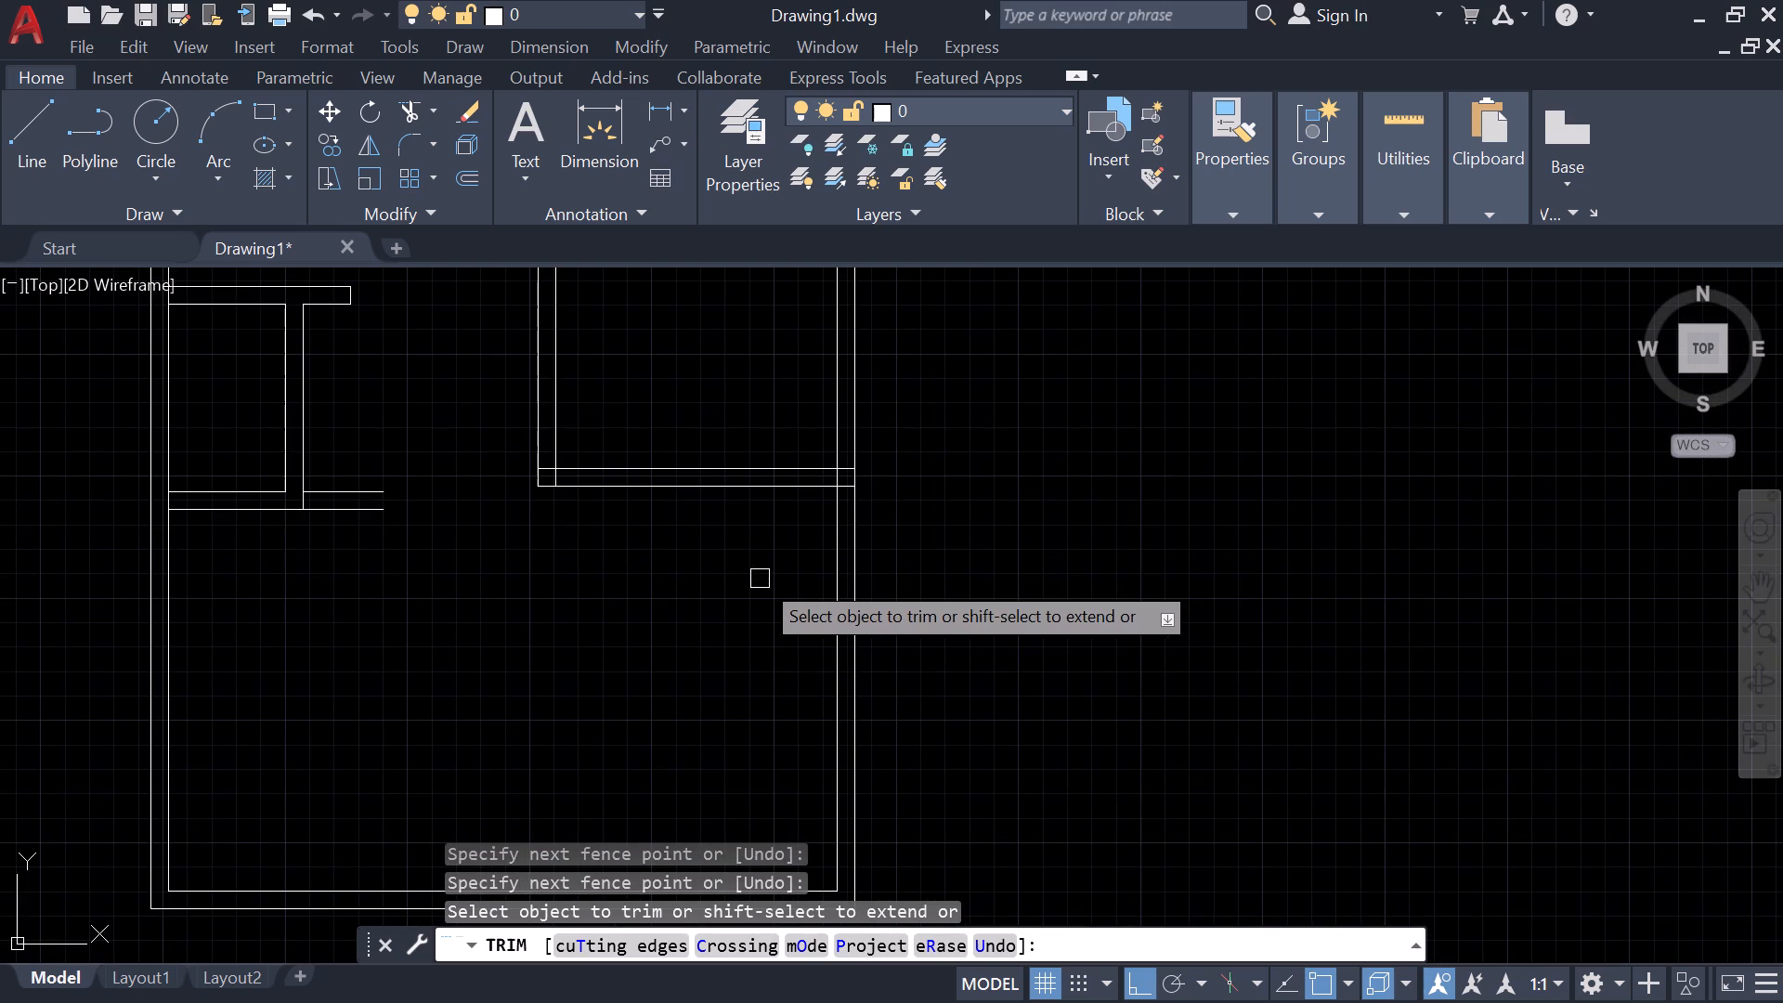
{"action": "key", "text": "Escape"}
{"action": "key", "text": "o"}
{"action": "key", "text": "Return"}
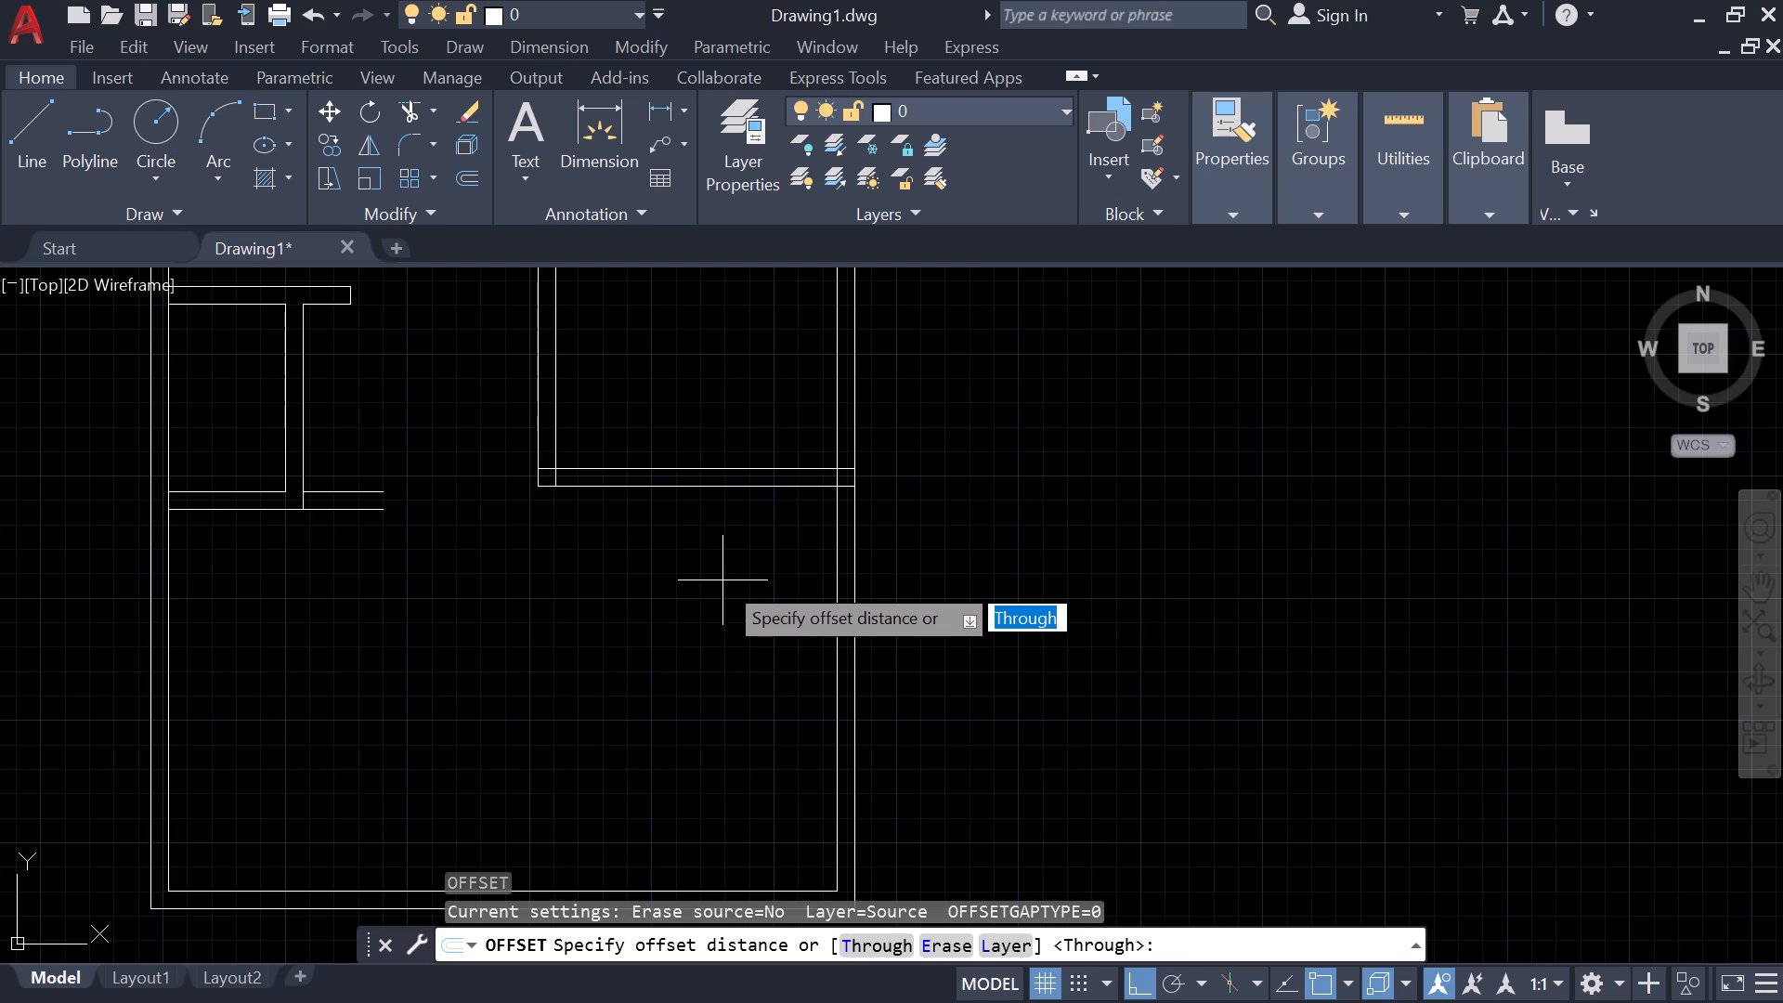
{"action": "key", "text": "space"}
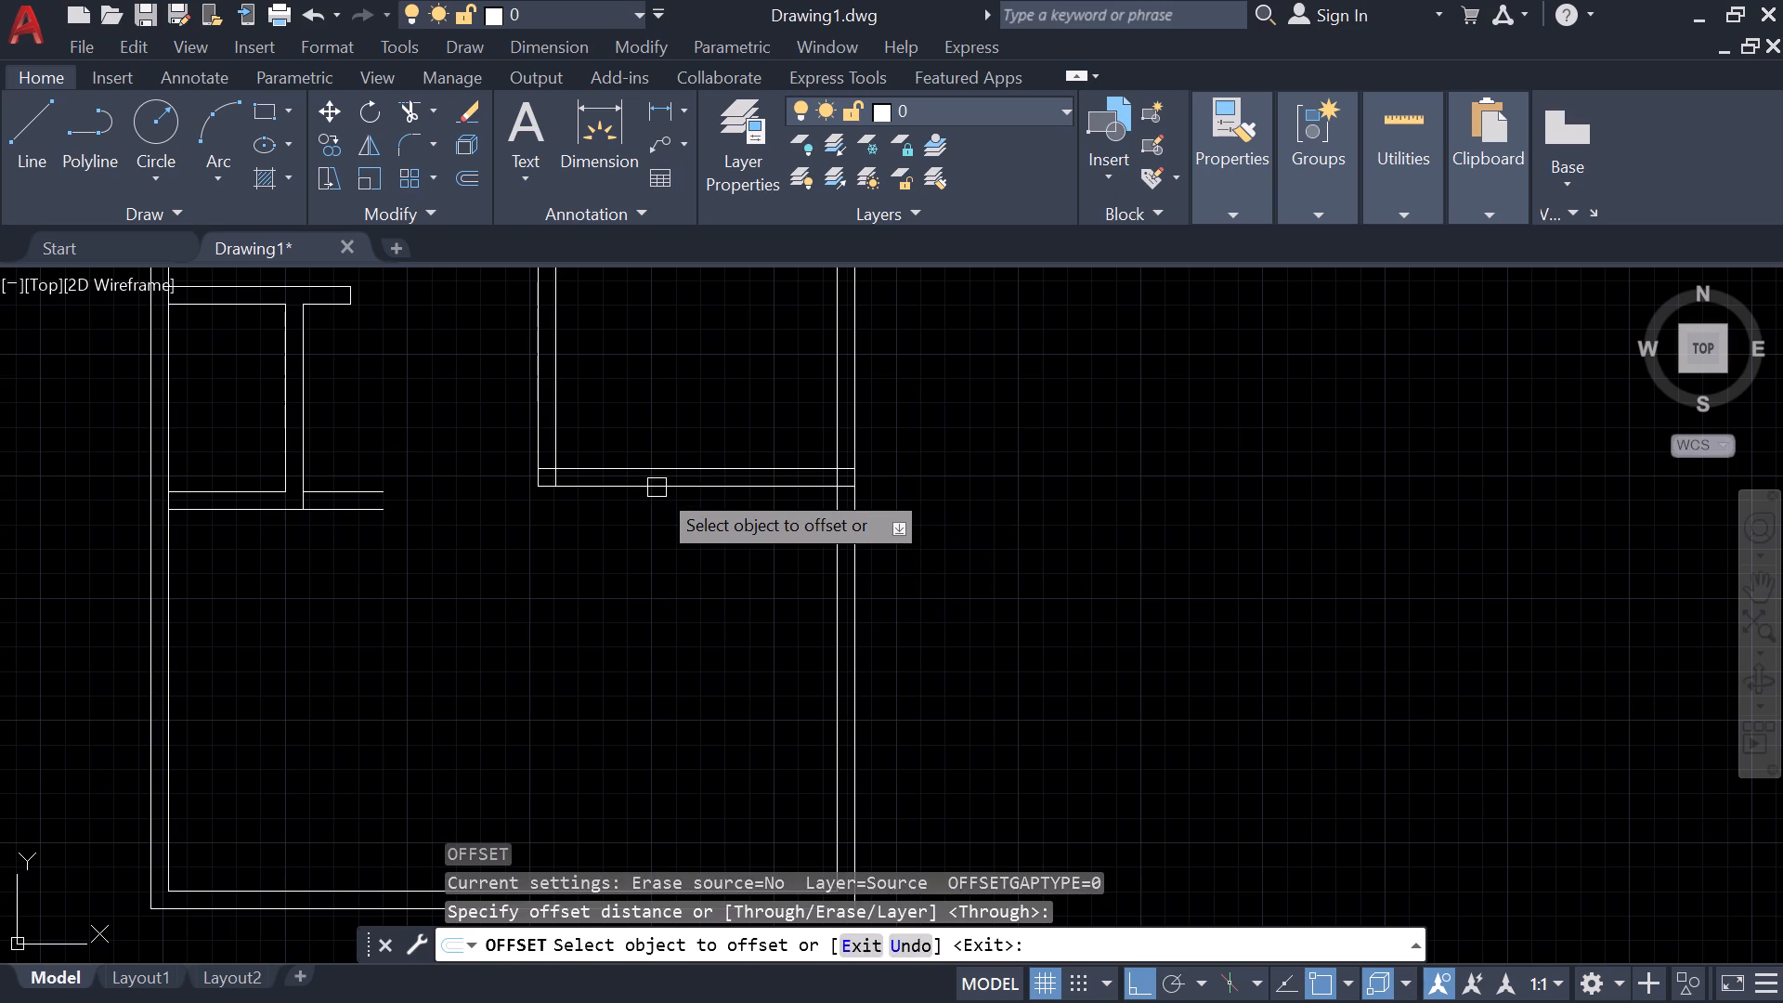
{"action": "left_click", "coordinate": [659, 488]}
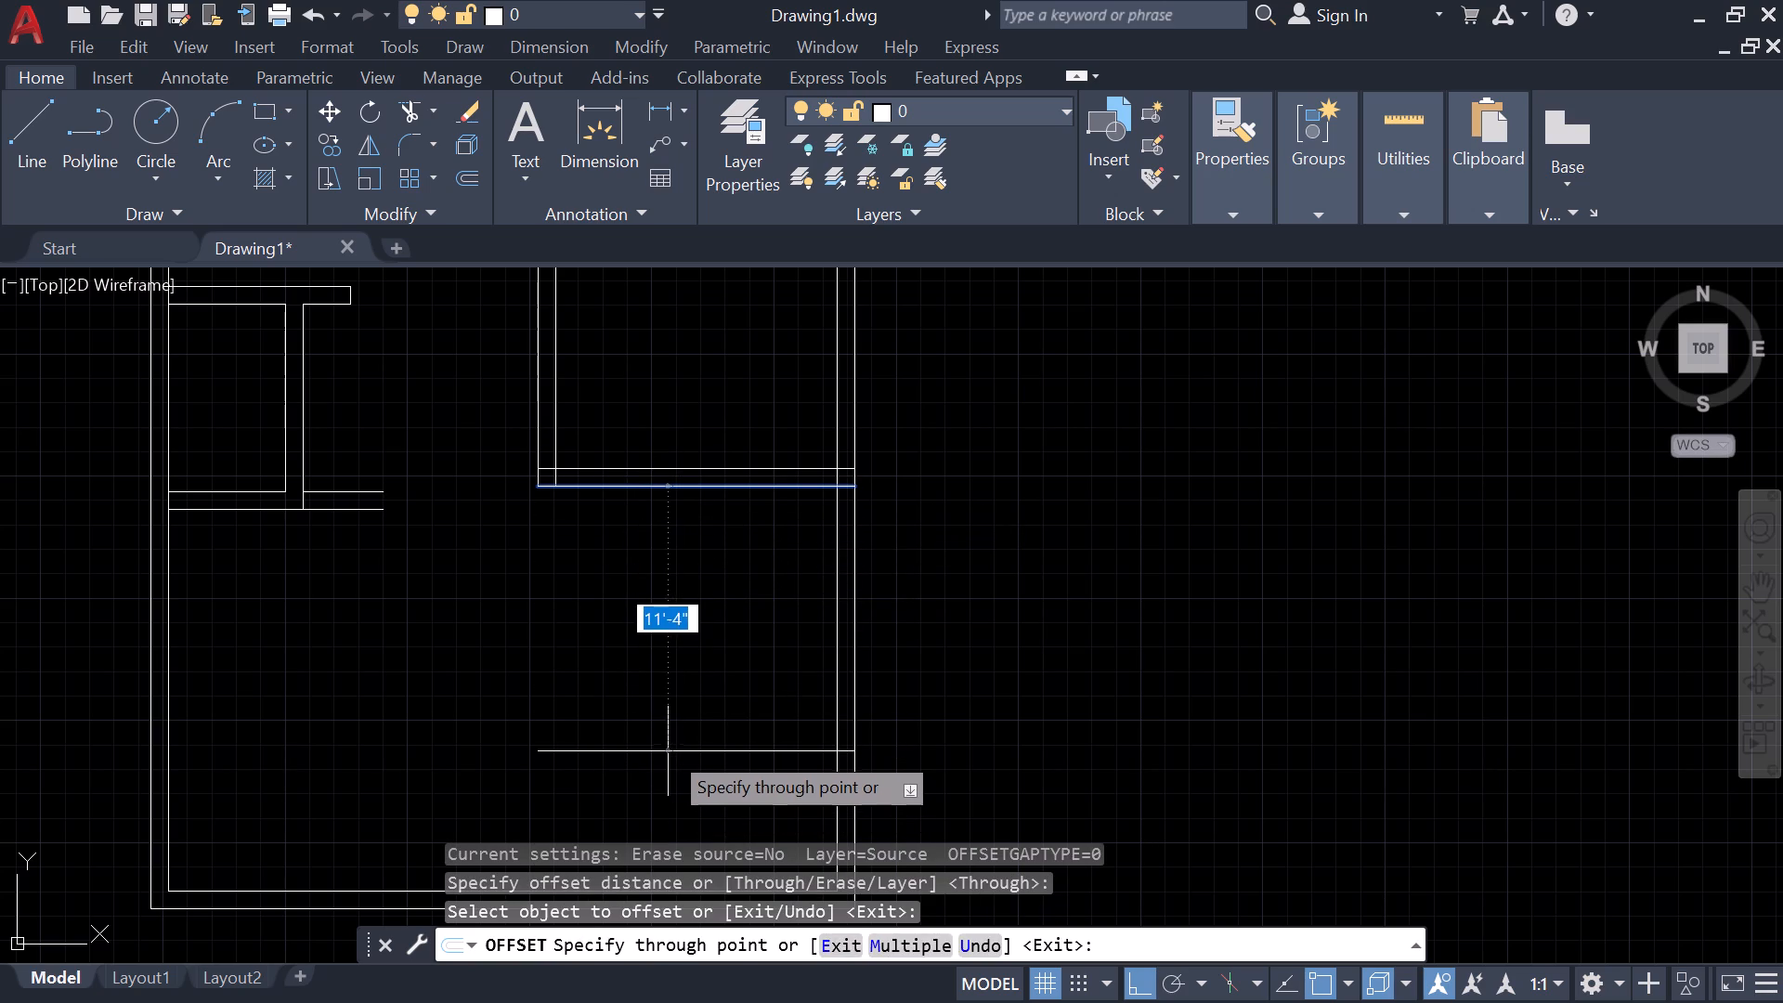
{"action": "left_click", "coordinate": [668, 746]}
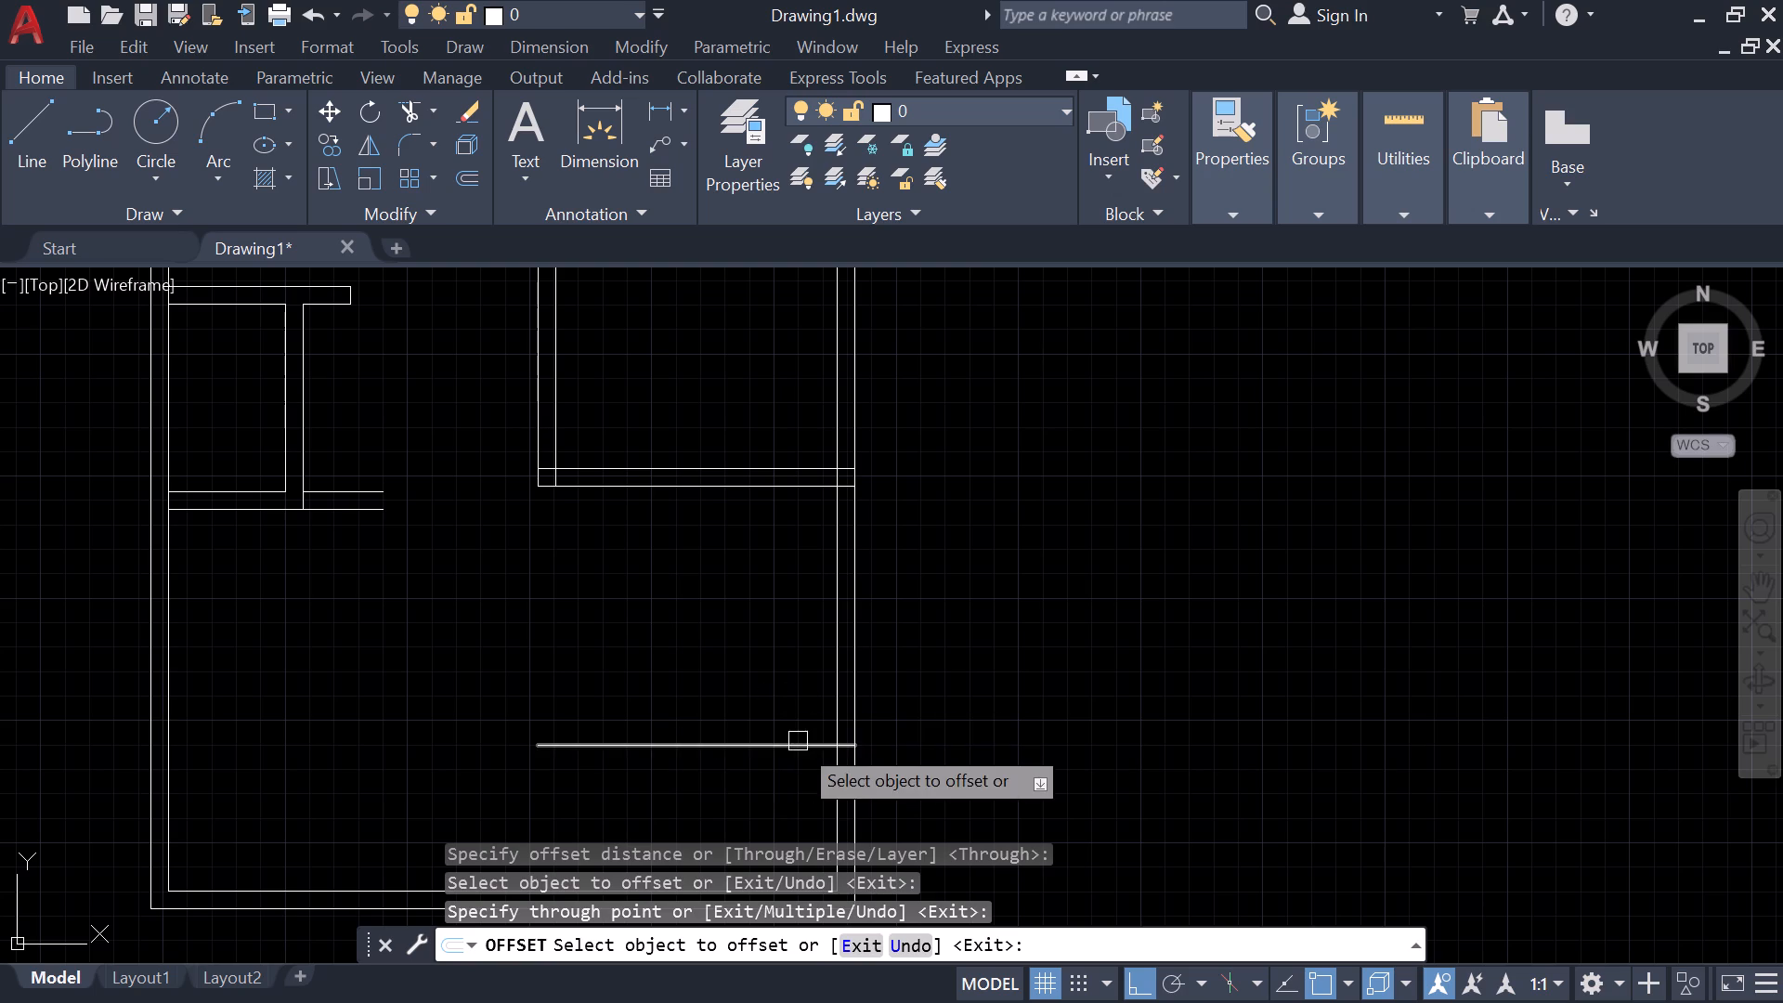
{"action": "left_click", "coordinate": [798, 743]}
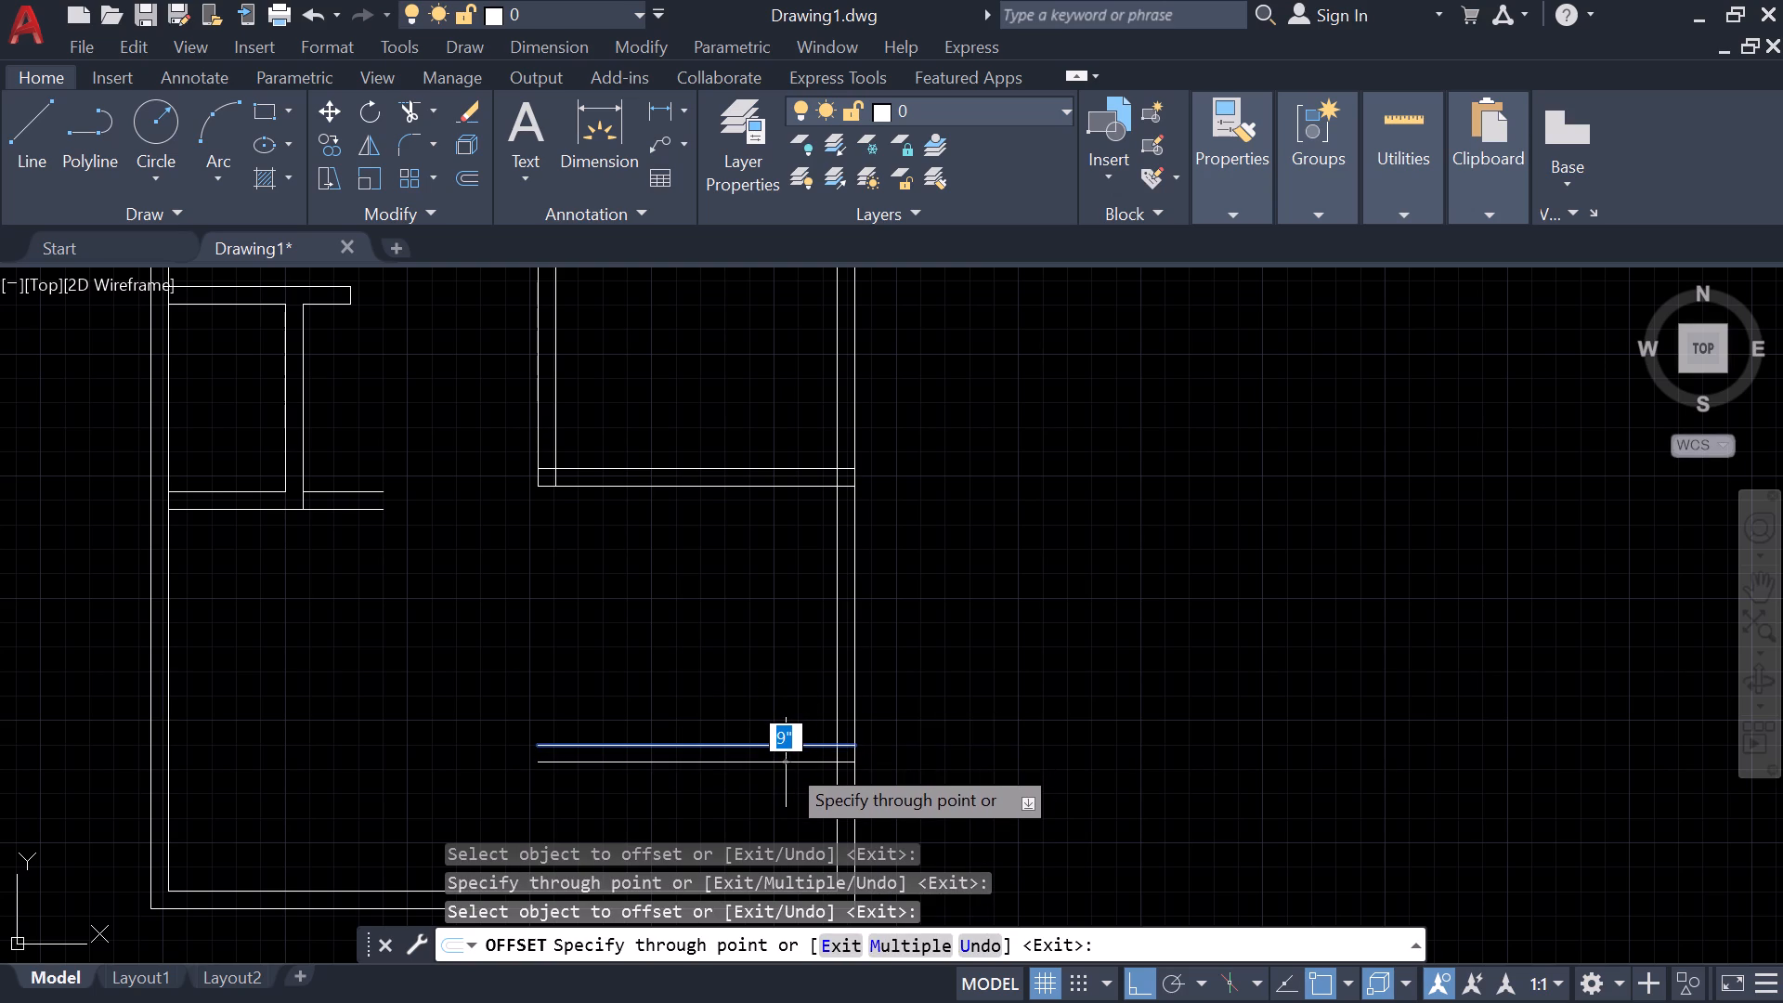
{"action": "left_click", "coordinate": [786, 762]}
Offset the inner line of the right outer wall about 12' to the left, and offset the new line 9" further left.
{"action": "left_click", "coordinate": [835, 686]}
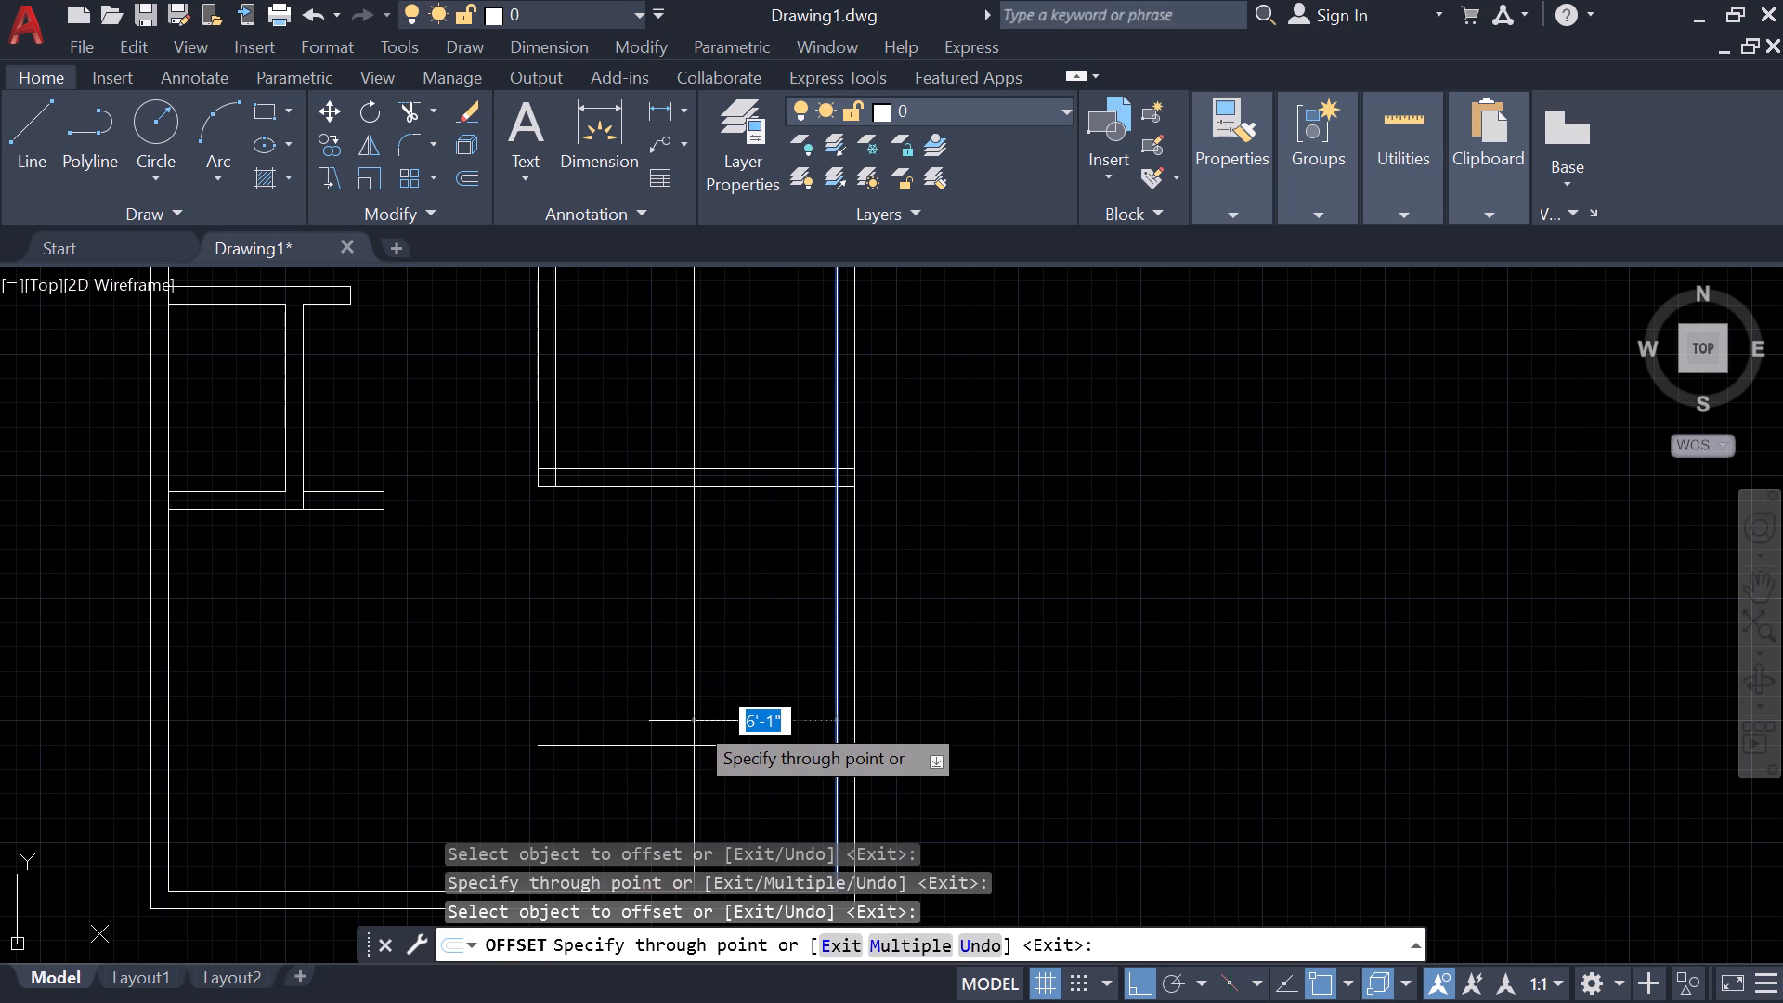
{"action": "double_click", "coordinate": [554, 724]}
{"action": "left_click", "coordinate": [558, 729]}
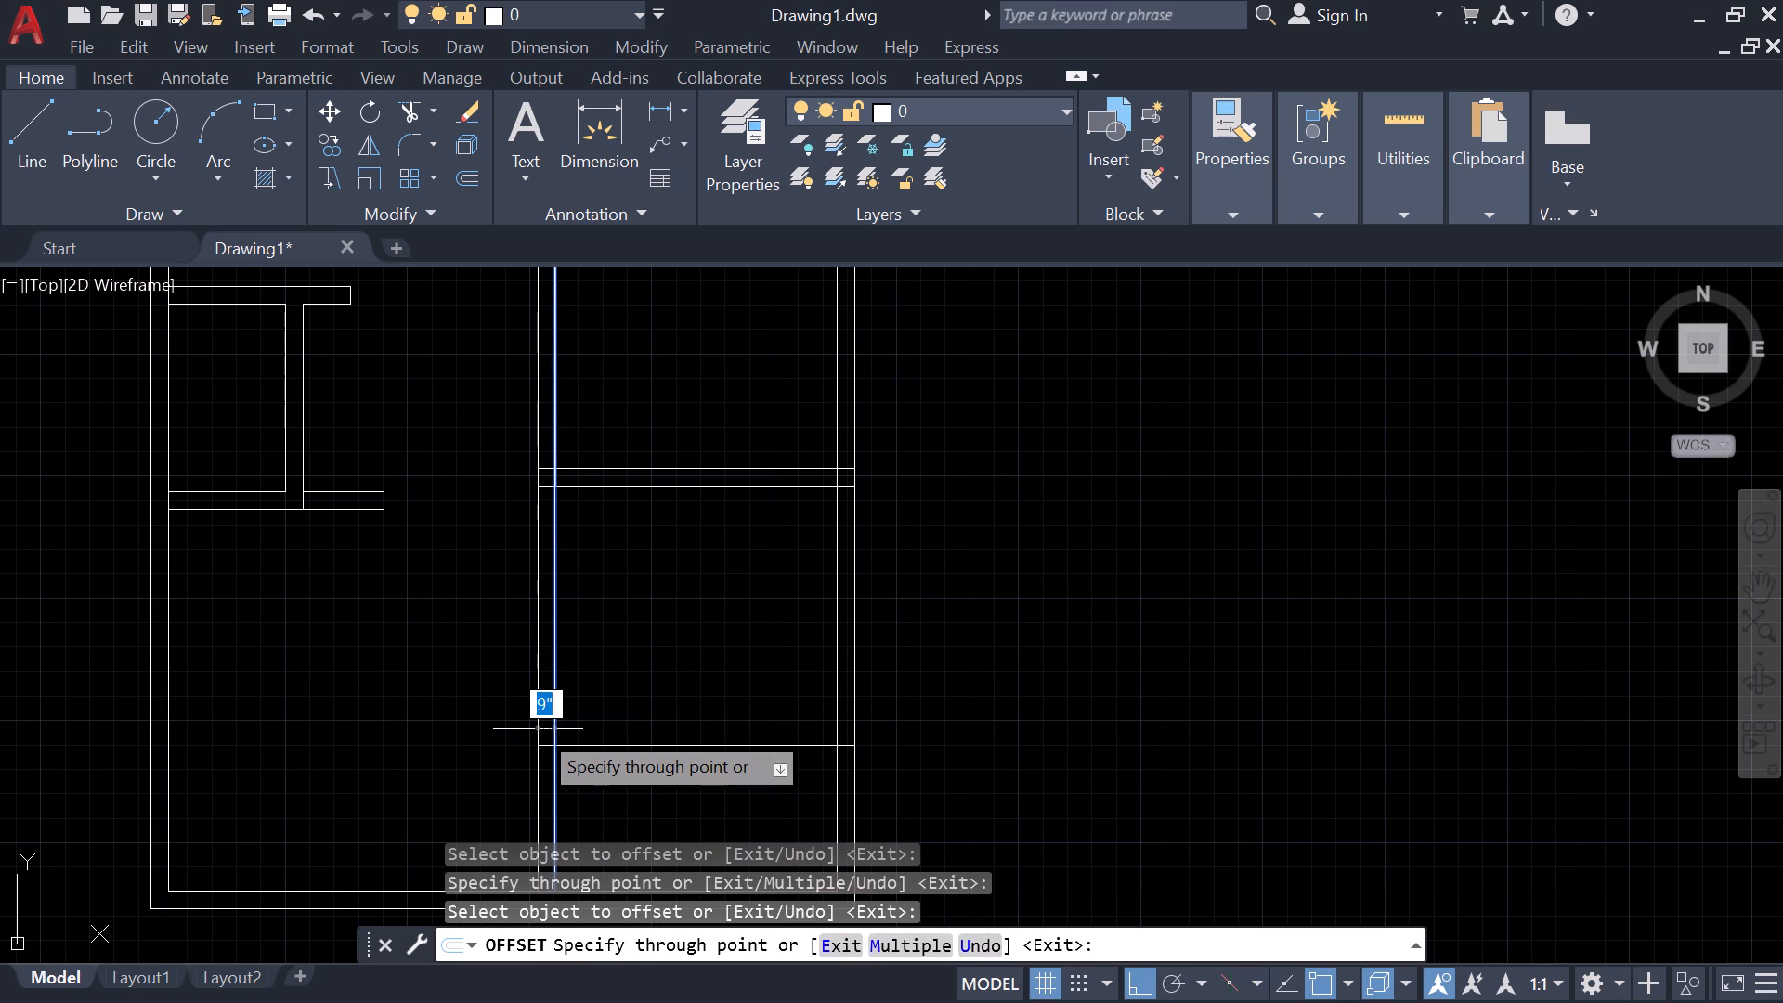
{"action": "left_click", "coordinate": [538, 729]}
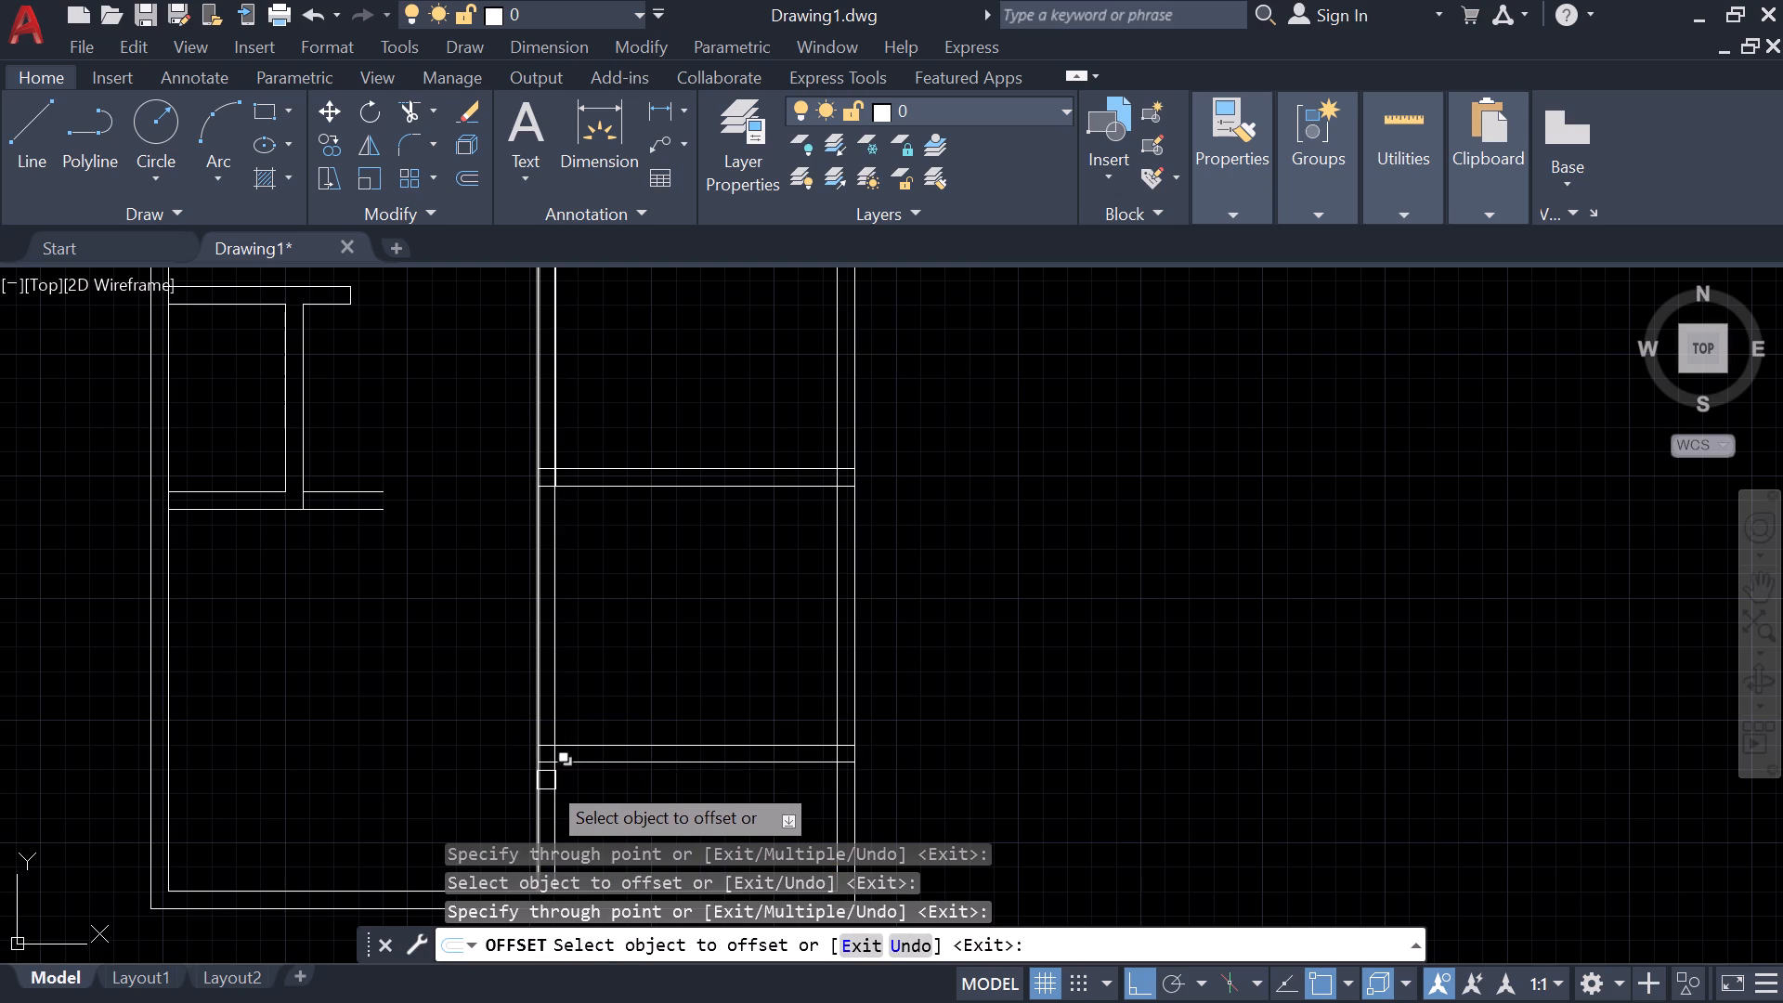
{"action": "key", "text": "Escape"}
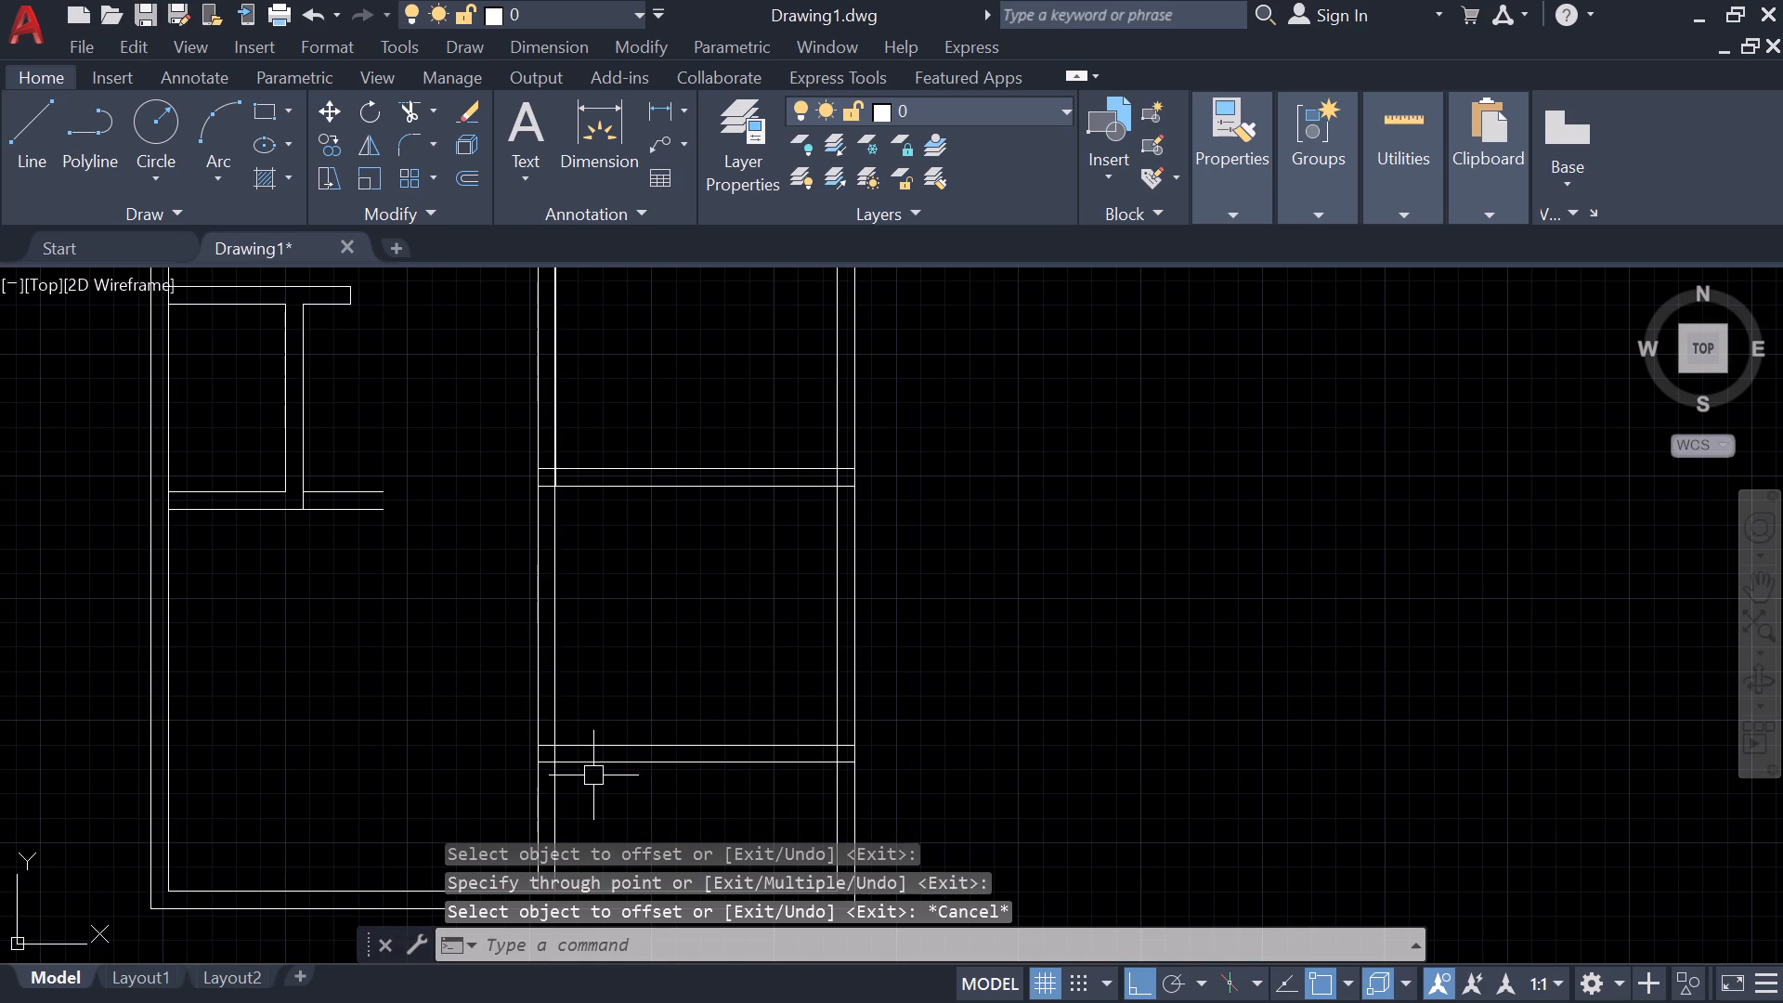
Trim the two new vertical wall lines where they extend below the new horizontal wall.
{"action": "type", "text": "tr"}
{"action": "key", "text": "space"}
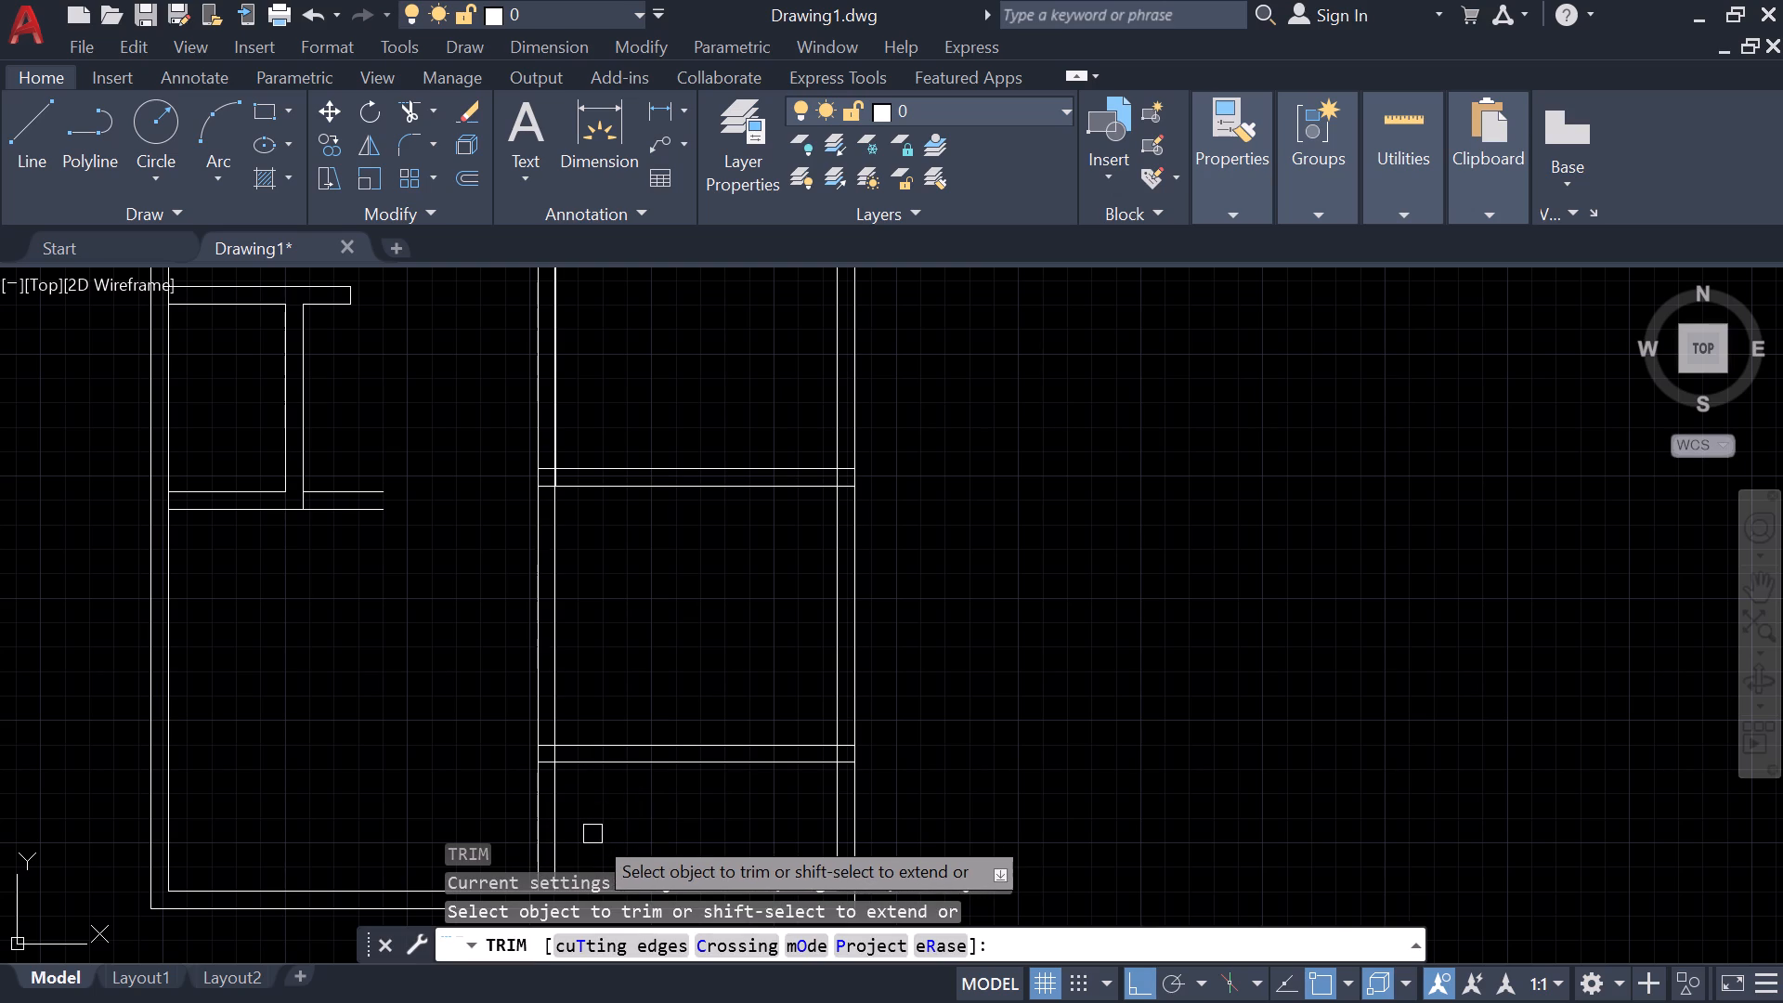
{"action": "scroll", "coordinate": [592, 834], "scroll_direction": "up", "scroll_amount": 1}
{"action": "left_click_drag", "start_coordinate": [588, 810], "coordinate": [415, 797]}
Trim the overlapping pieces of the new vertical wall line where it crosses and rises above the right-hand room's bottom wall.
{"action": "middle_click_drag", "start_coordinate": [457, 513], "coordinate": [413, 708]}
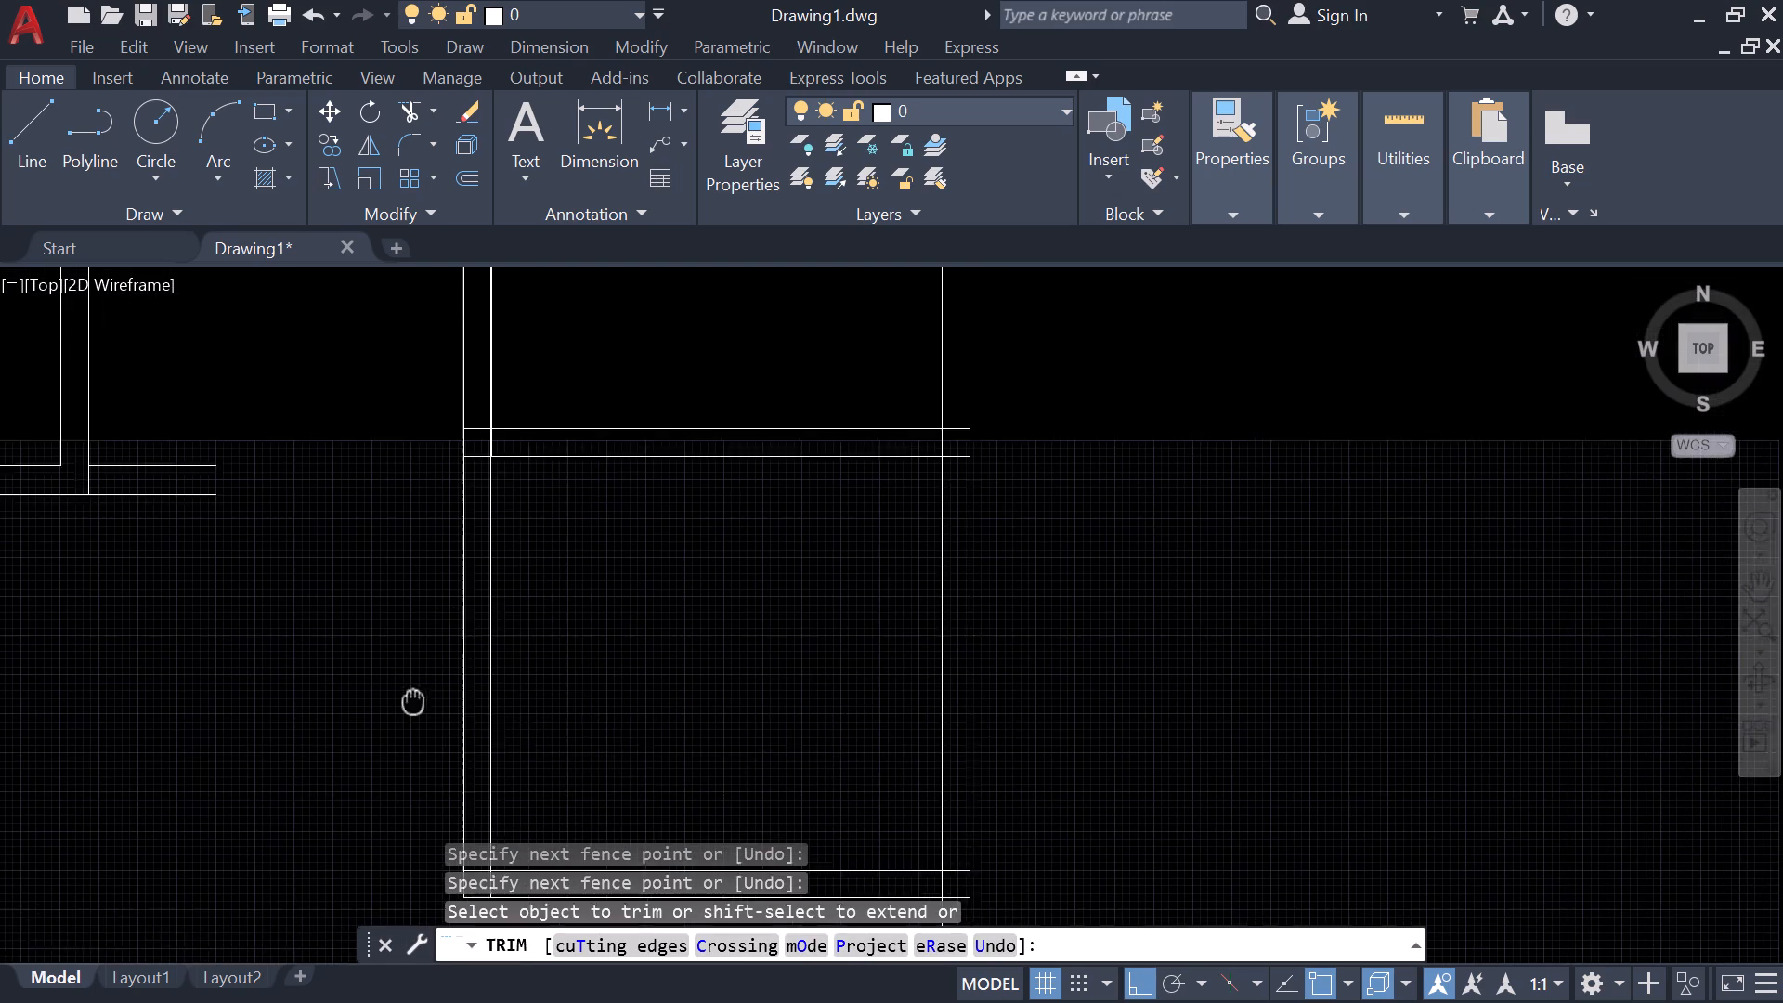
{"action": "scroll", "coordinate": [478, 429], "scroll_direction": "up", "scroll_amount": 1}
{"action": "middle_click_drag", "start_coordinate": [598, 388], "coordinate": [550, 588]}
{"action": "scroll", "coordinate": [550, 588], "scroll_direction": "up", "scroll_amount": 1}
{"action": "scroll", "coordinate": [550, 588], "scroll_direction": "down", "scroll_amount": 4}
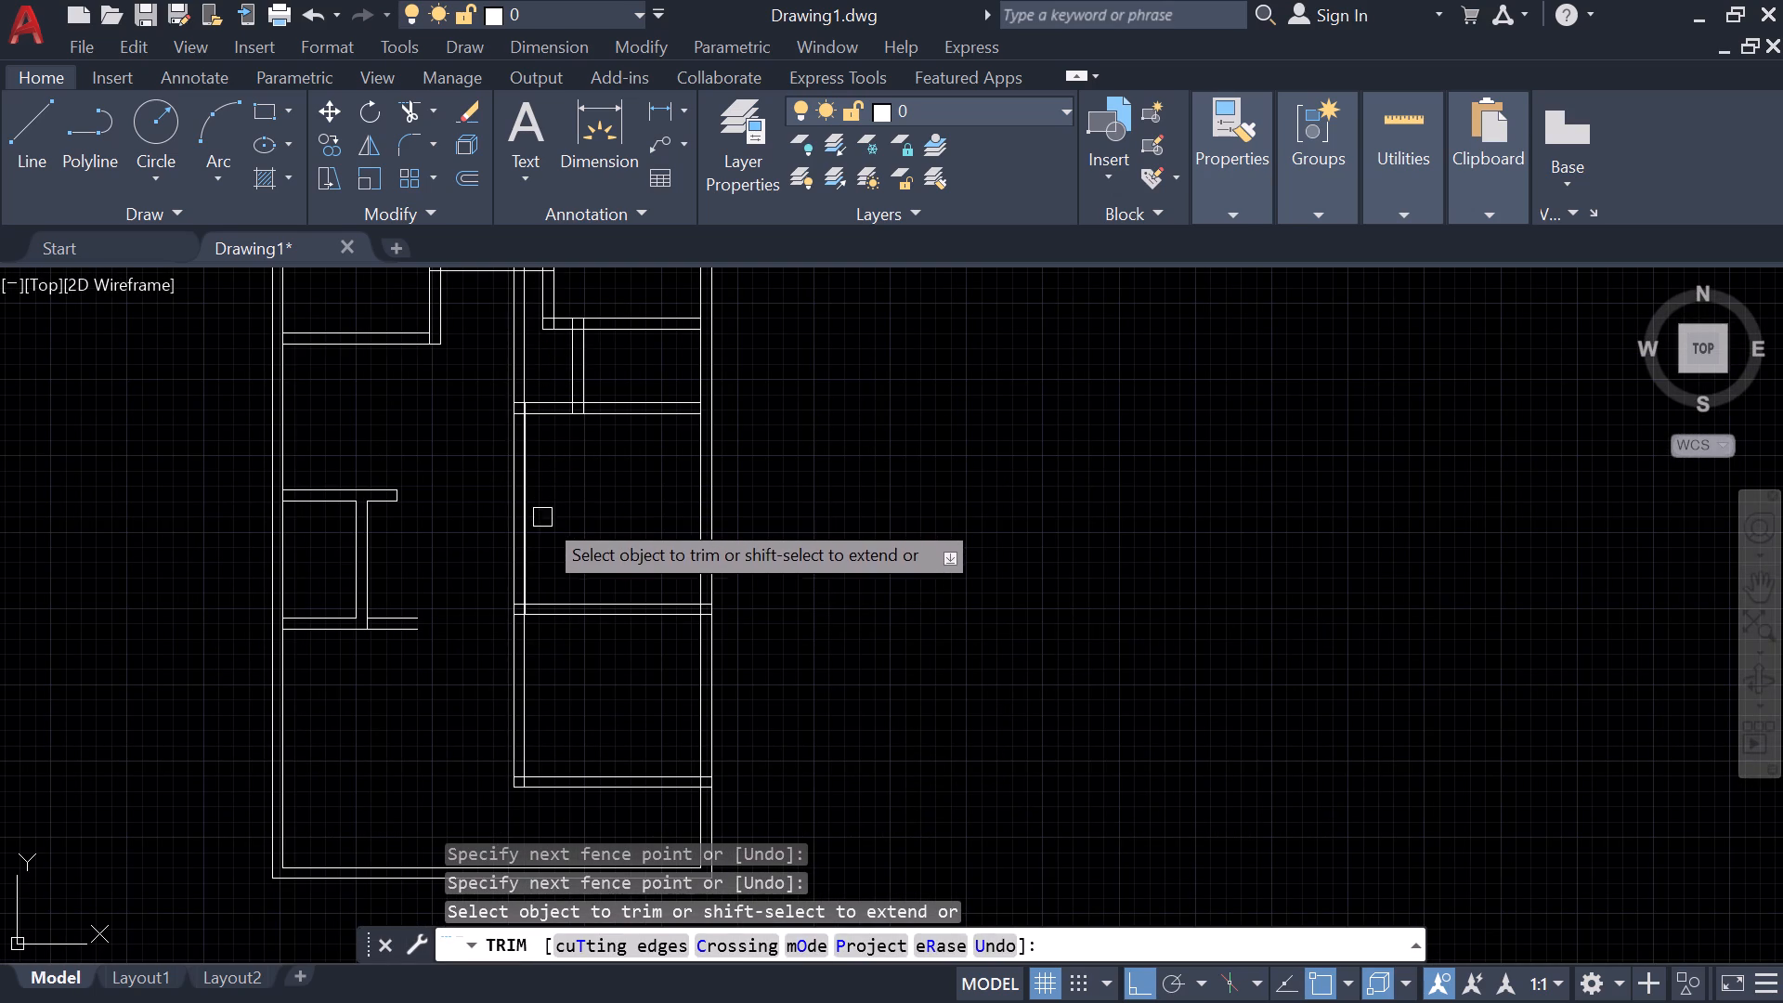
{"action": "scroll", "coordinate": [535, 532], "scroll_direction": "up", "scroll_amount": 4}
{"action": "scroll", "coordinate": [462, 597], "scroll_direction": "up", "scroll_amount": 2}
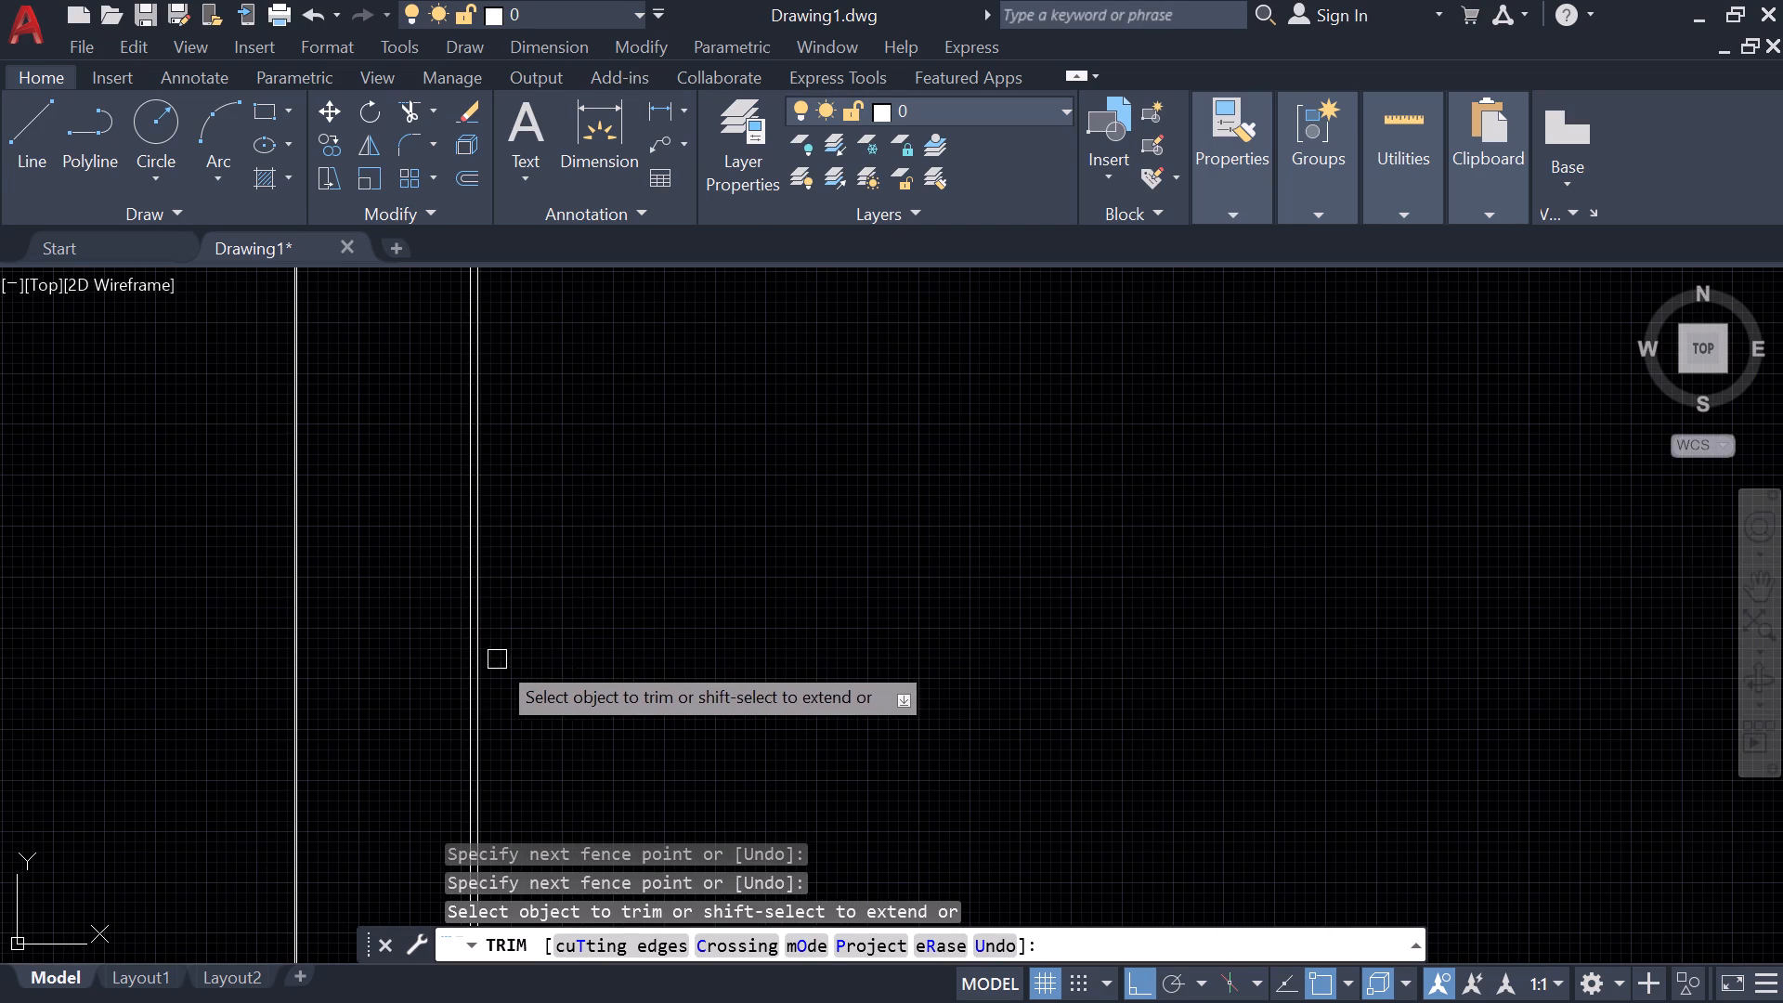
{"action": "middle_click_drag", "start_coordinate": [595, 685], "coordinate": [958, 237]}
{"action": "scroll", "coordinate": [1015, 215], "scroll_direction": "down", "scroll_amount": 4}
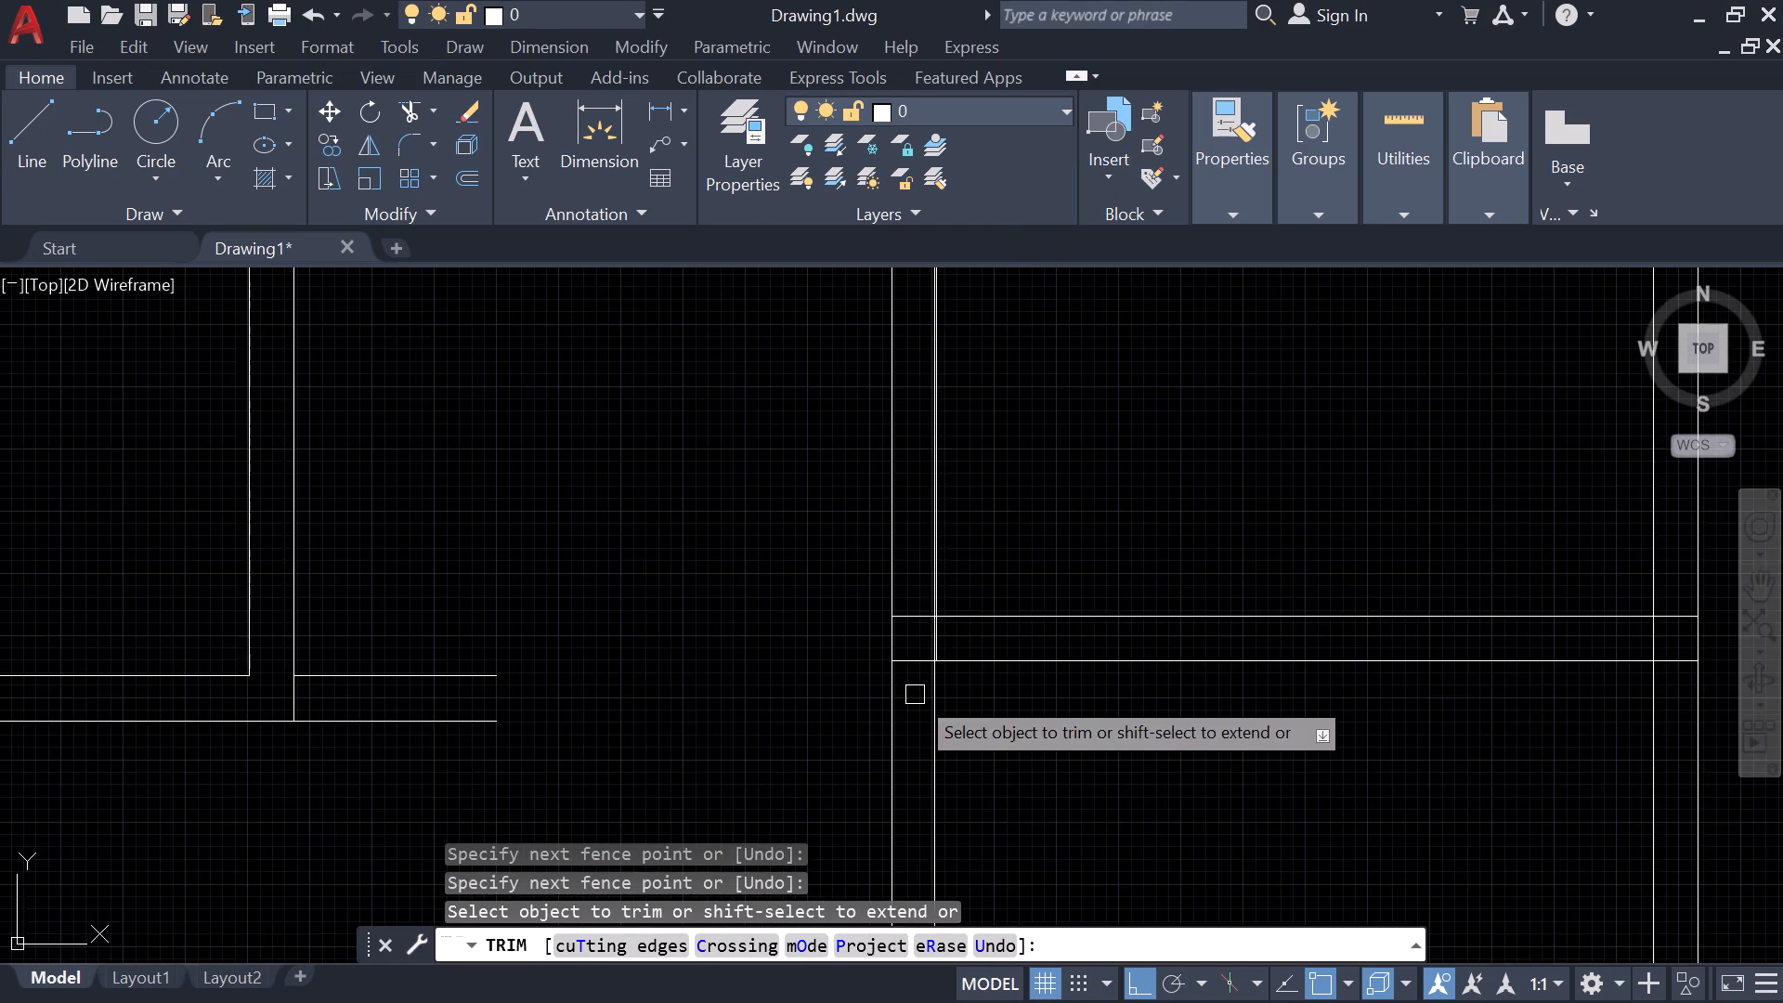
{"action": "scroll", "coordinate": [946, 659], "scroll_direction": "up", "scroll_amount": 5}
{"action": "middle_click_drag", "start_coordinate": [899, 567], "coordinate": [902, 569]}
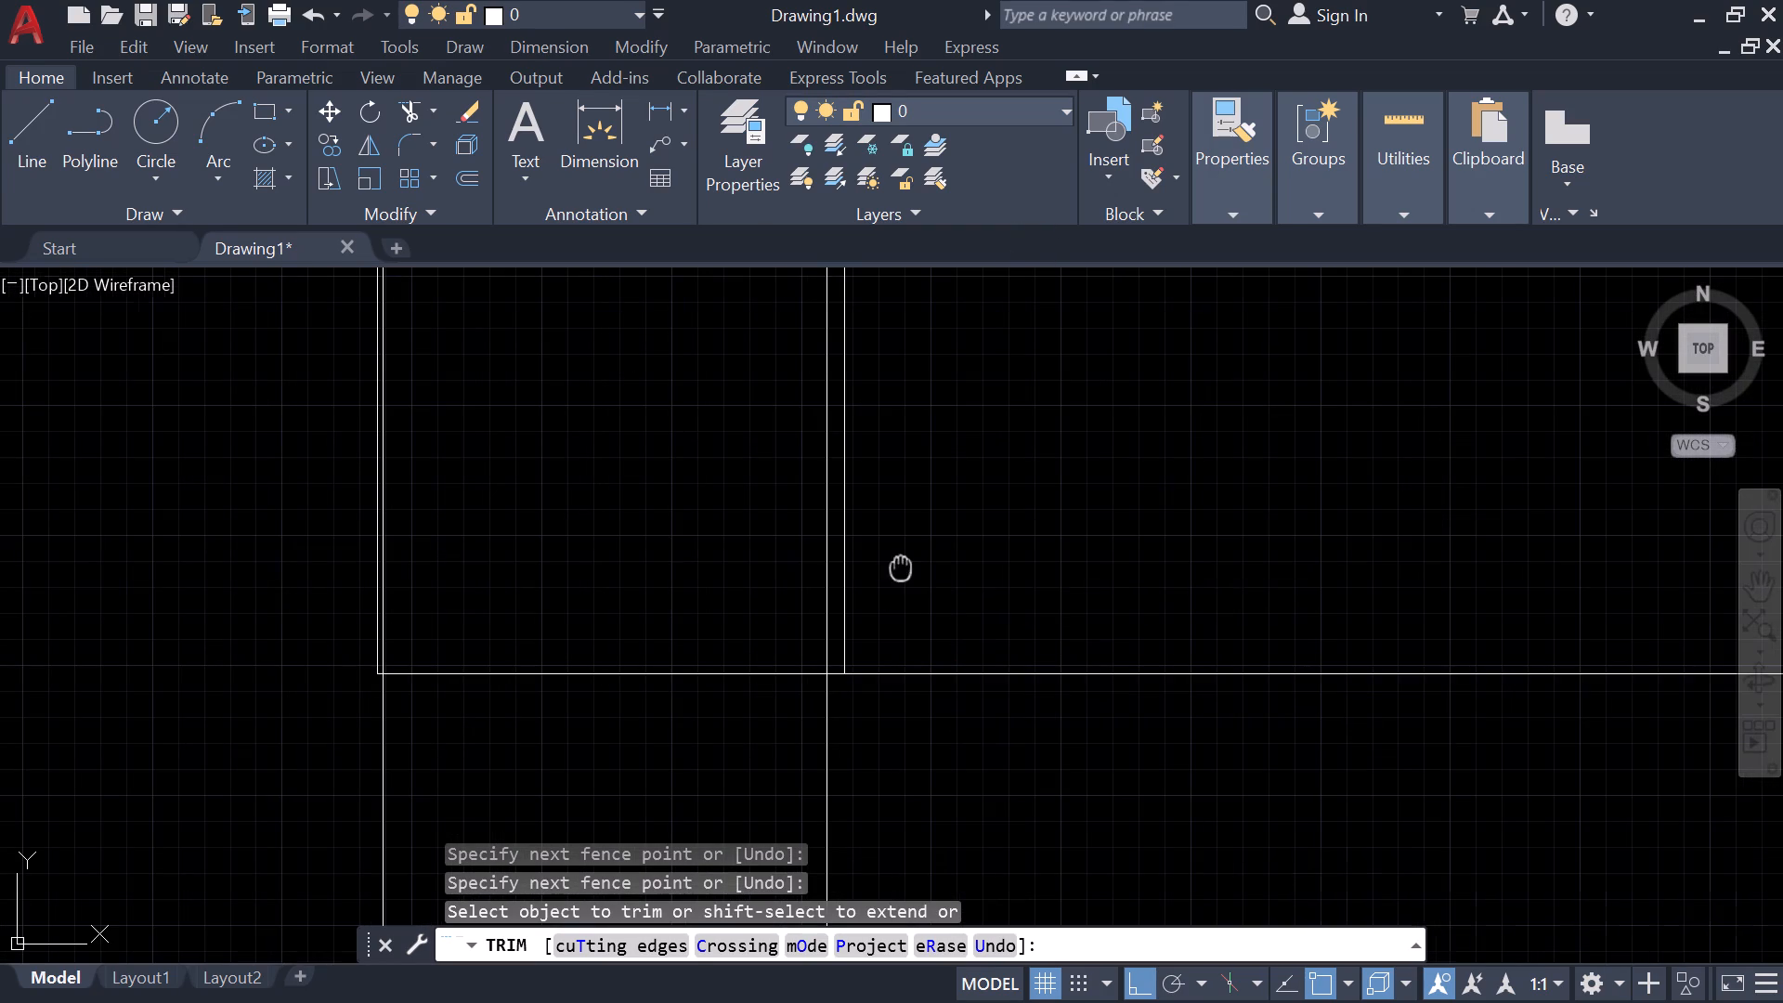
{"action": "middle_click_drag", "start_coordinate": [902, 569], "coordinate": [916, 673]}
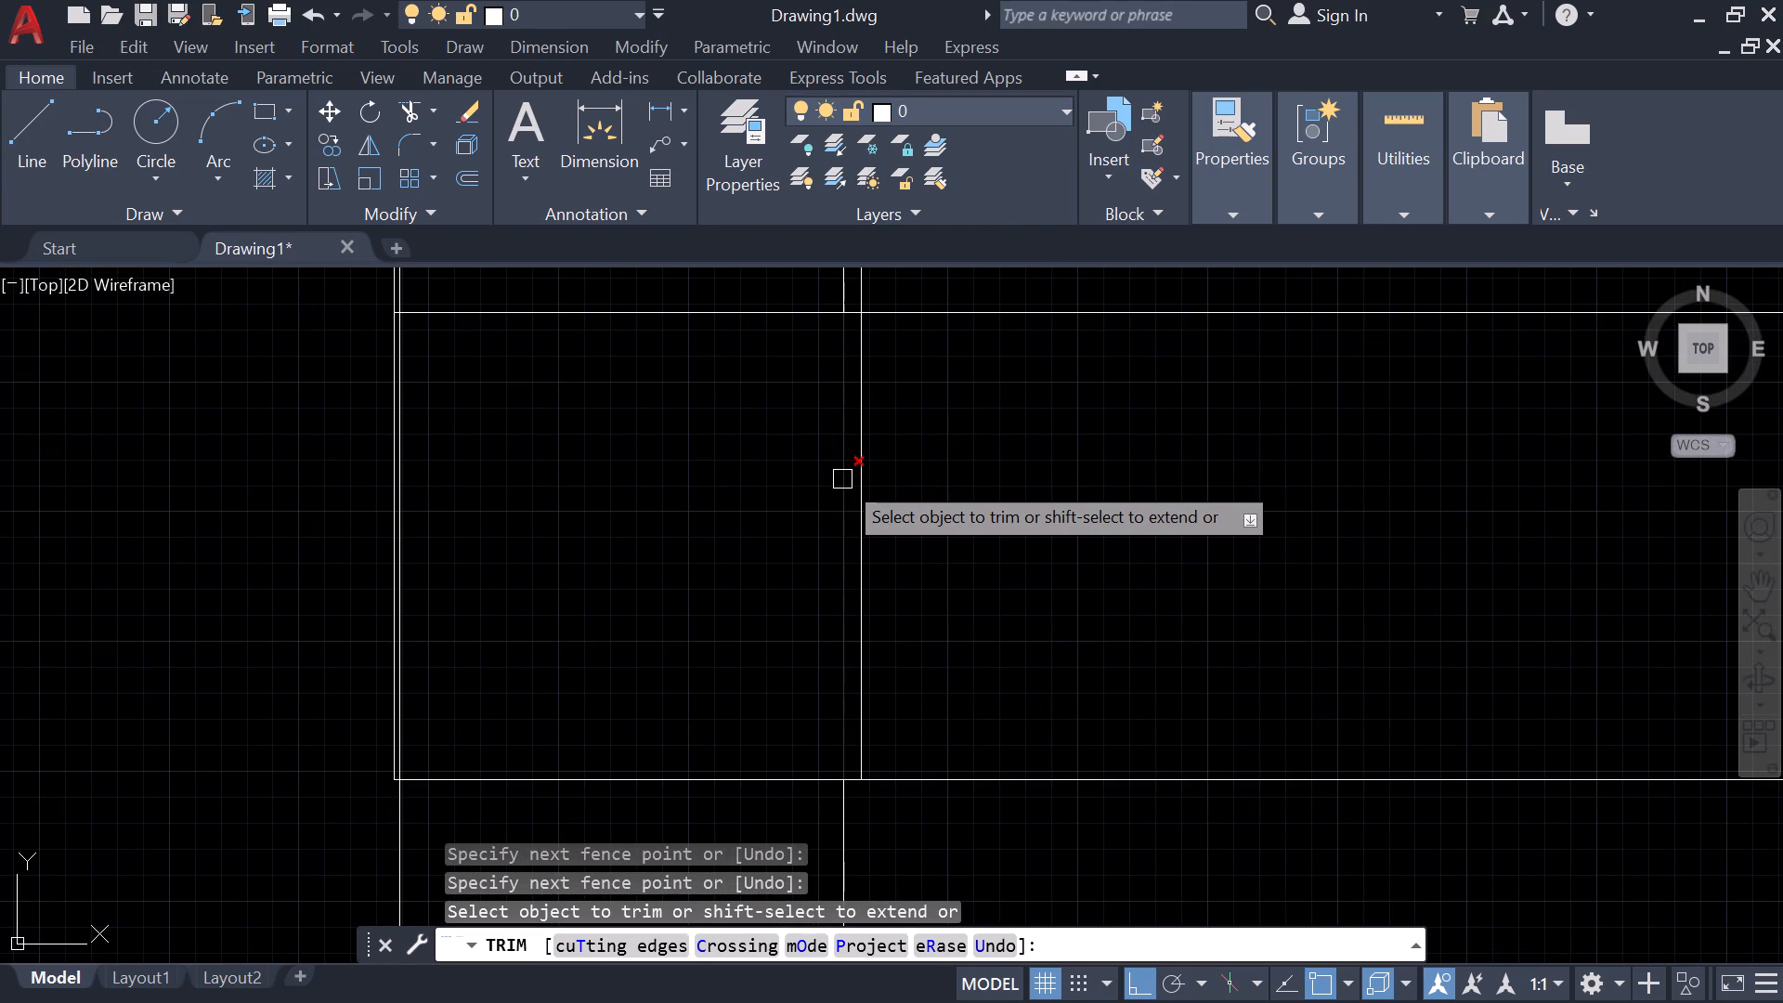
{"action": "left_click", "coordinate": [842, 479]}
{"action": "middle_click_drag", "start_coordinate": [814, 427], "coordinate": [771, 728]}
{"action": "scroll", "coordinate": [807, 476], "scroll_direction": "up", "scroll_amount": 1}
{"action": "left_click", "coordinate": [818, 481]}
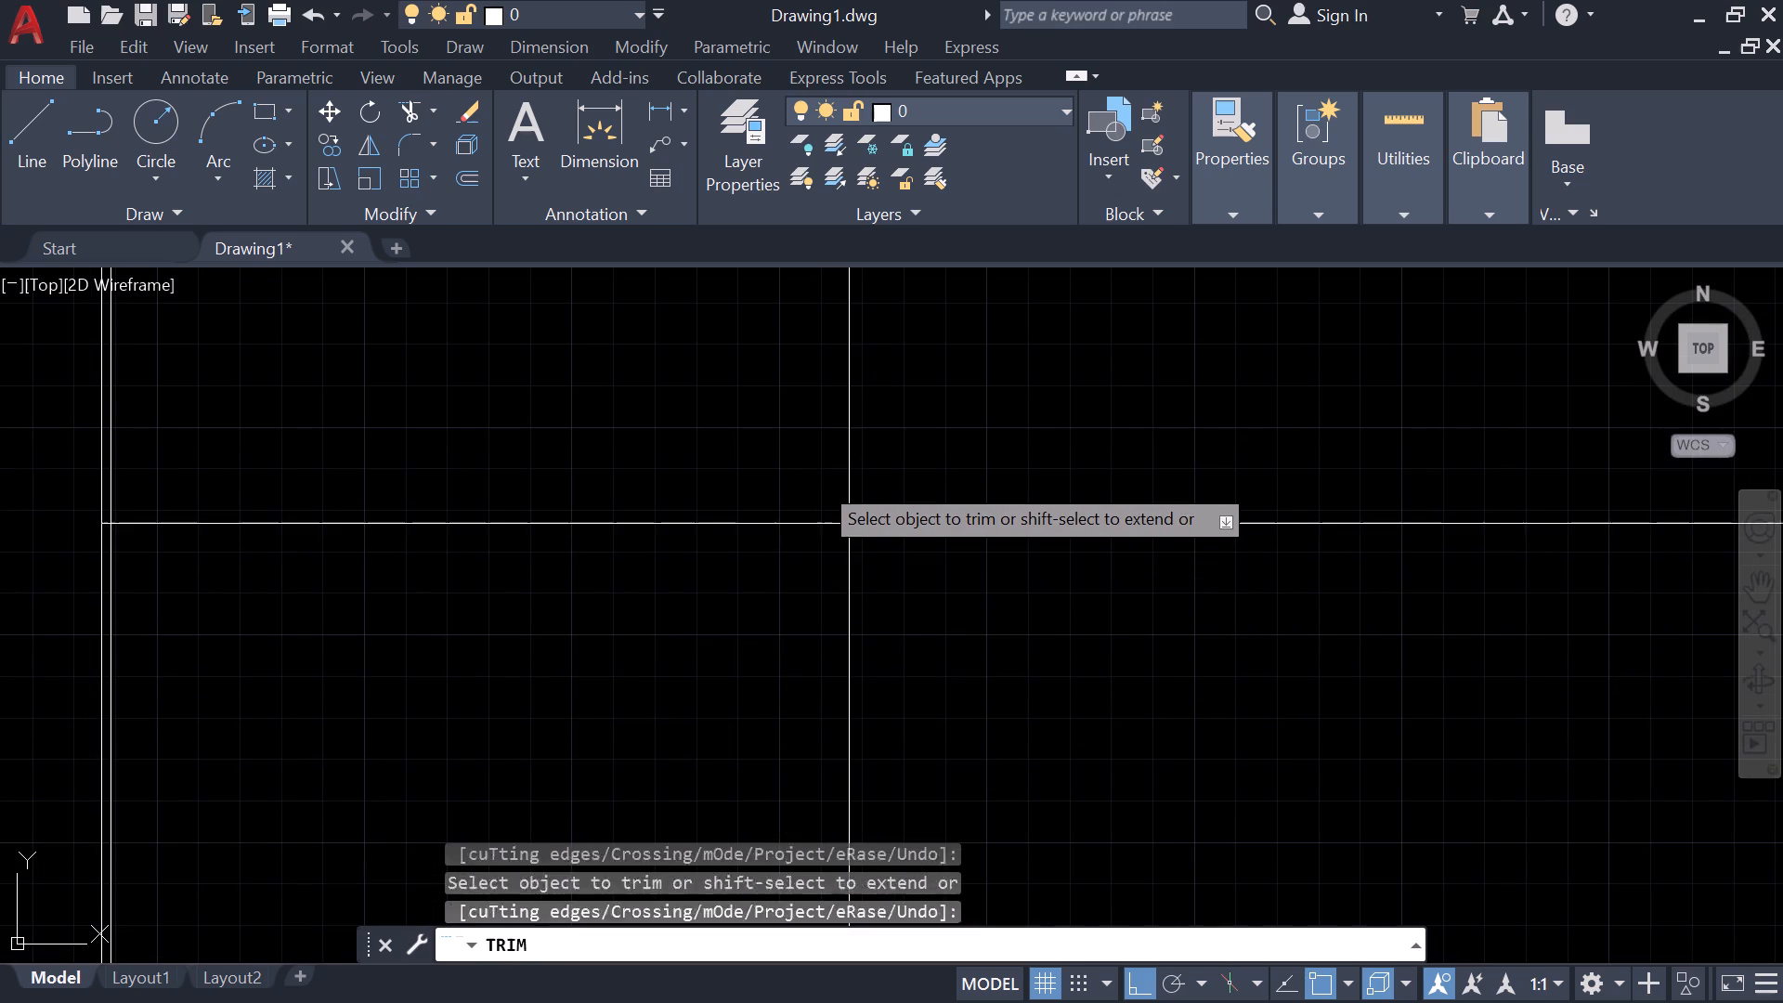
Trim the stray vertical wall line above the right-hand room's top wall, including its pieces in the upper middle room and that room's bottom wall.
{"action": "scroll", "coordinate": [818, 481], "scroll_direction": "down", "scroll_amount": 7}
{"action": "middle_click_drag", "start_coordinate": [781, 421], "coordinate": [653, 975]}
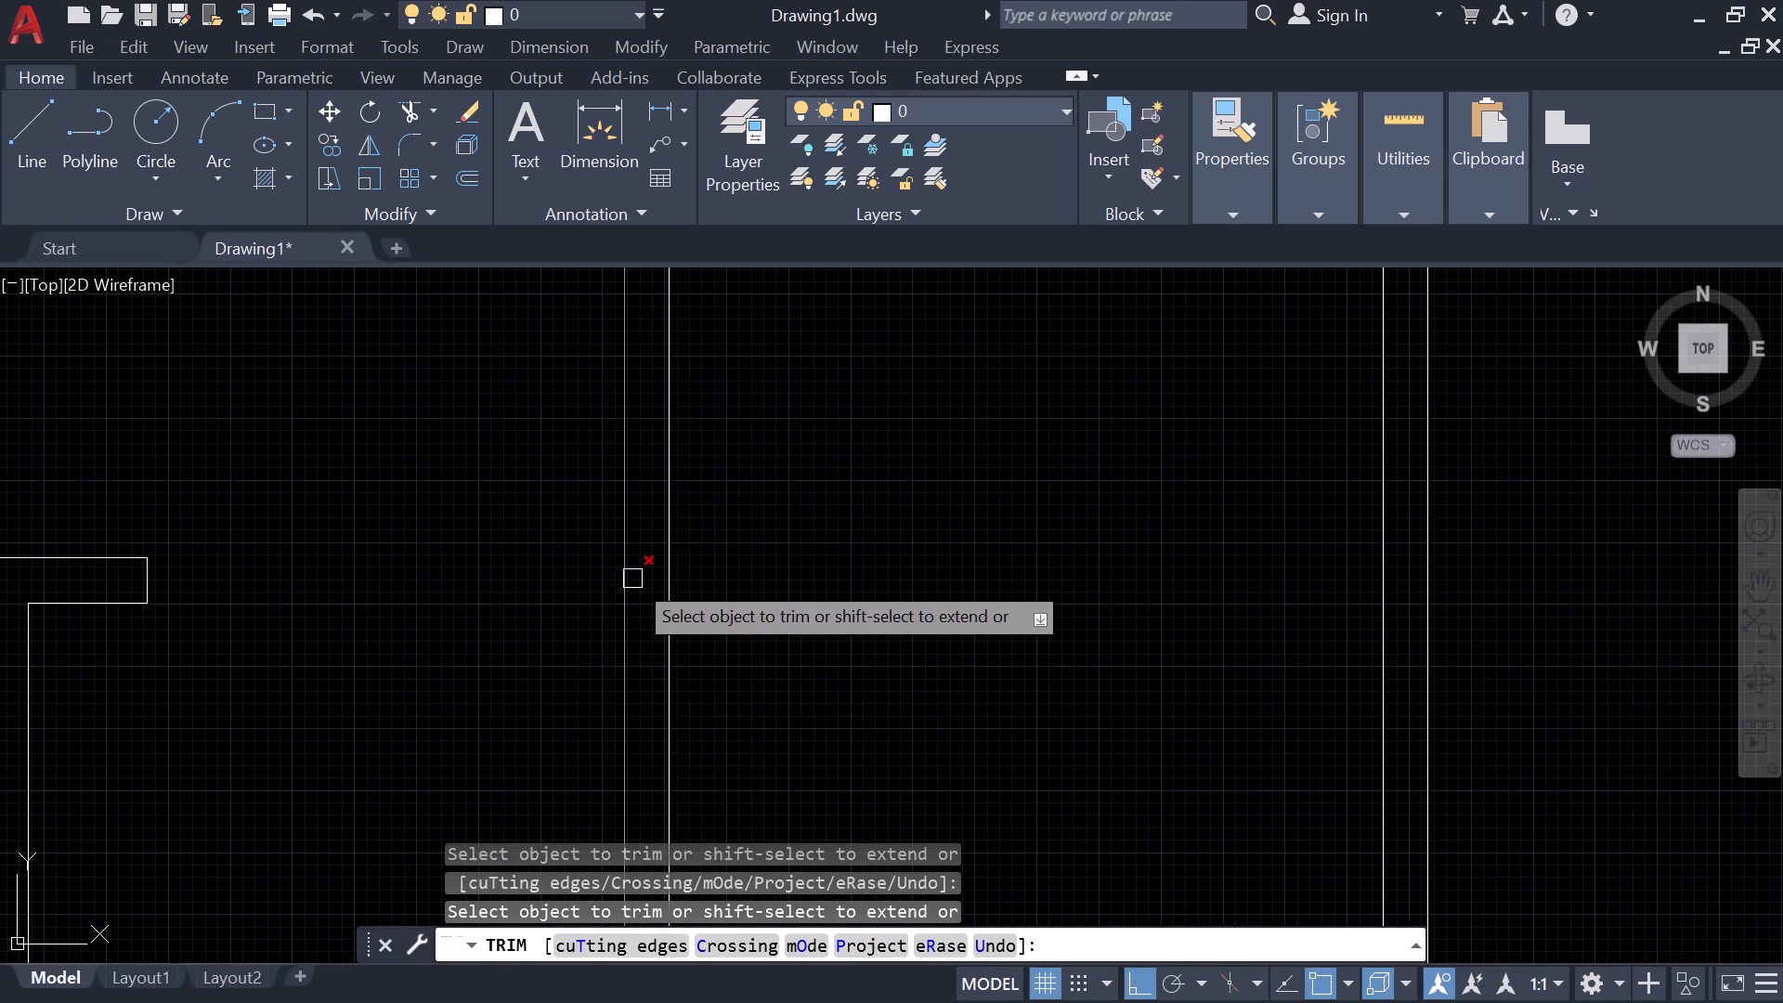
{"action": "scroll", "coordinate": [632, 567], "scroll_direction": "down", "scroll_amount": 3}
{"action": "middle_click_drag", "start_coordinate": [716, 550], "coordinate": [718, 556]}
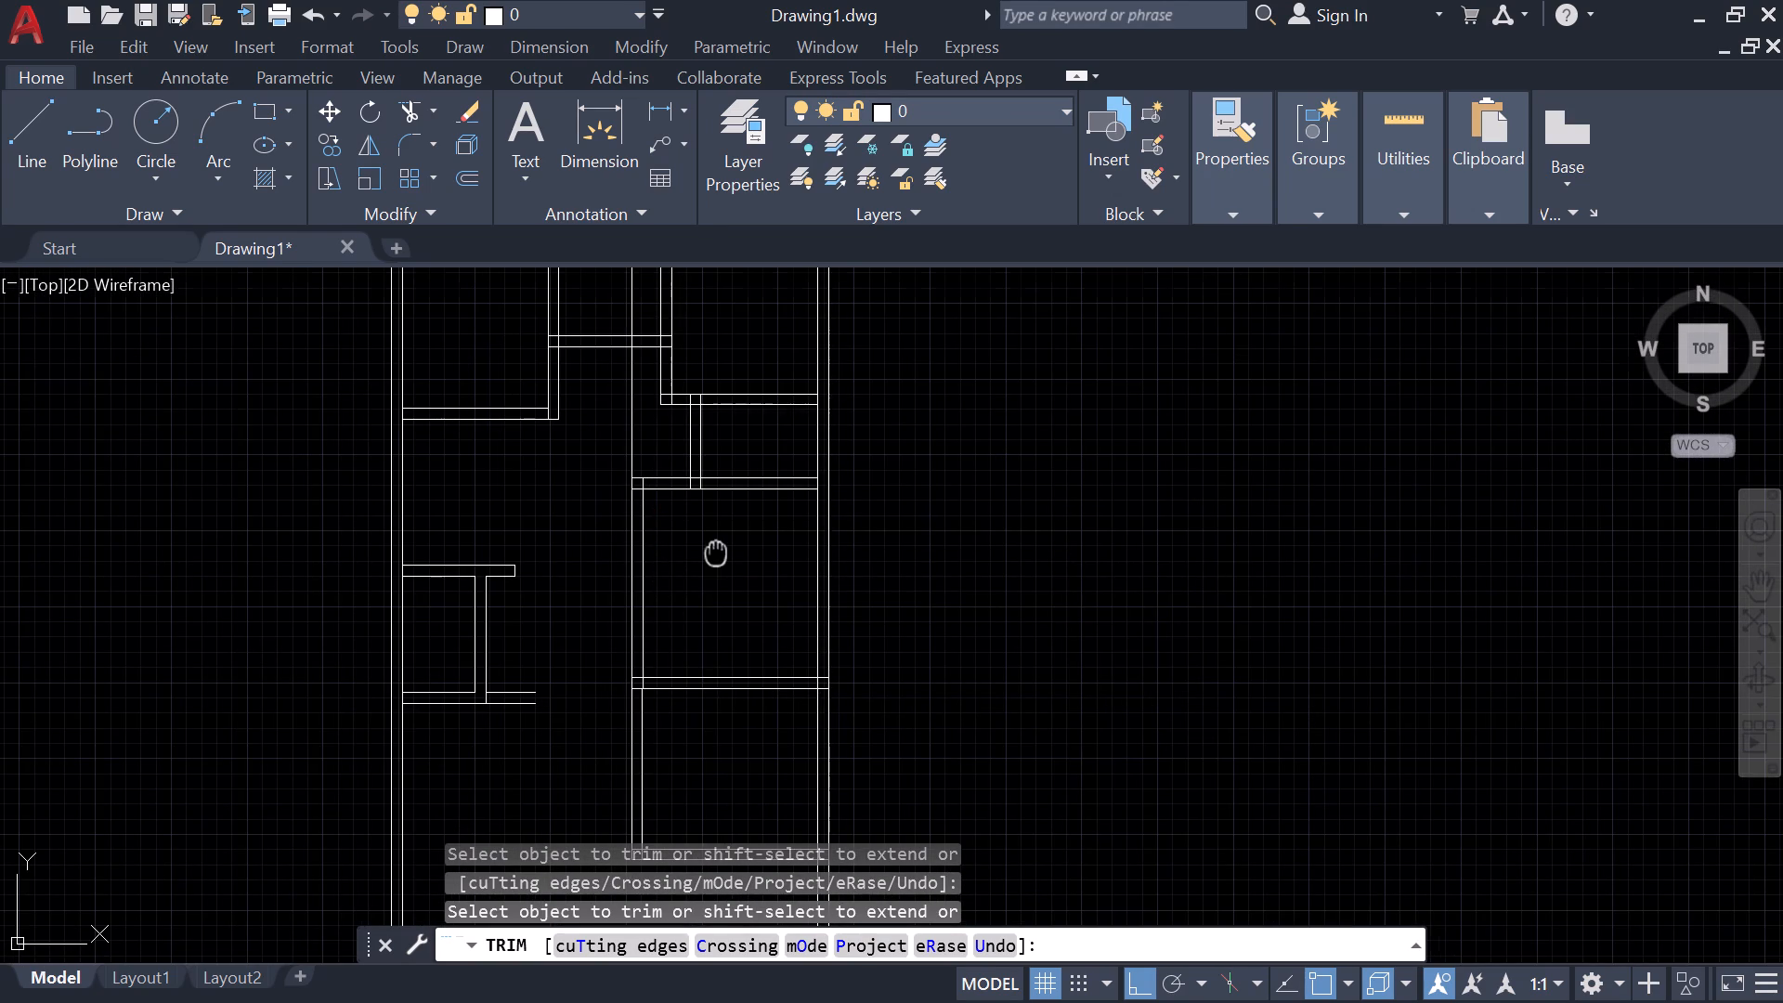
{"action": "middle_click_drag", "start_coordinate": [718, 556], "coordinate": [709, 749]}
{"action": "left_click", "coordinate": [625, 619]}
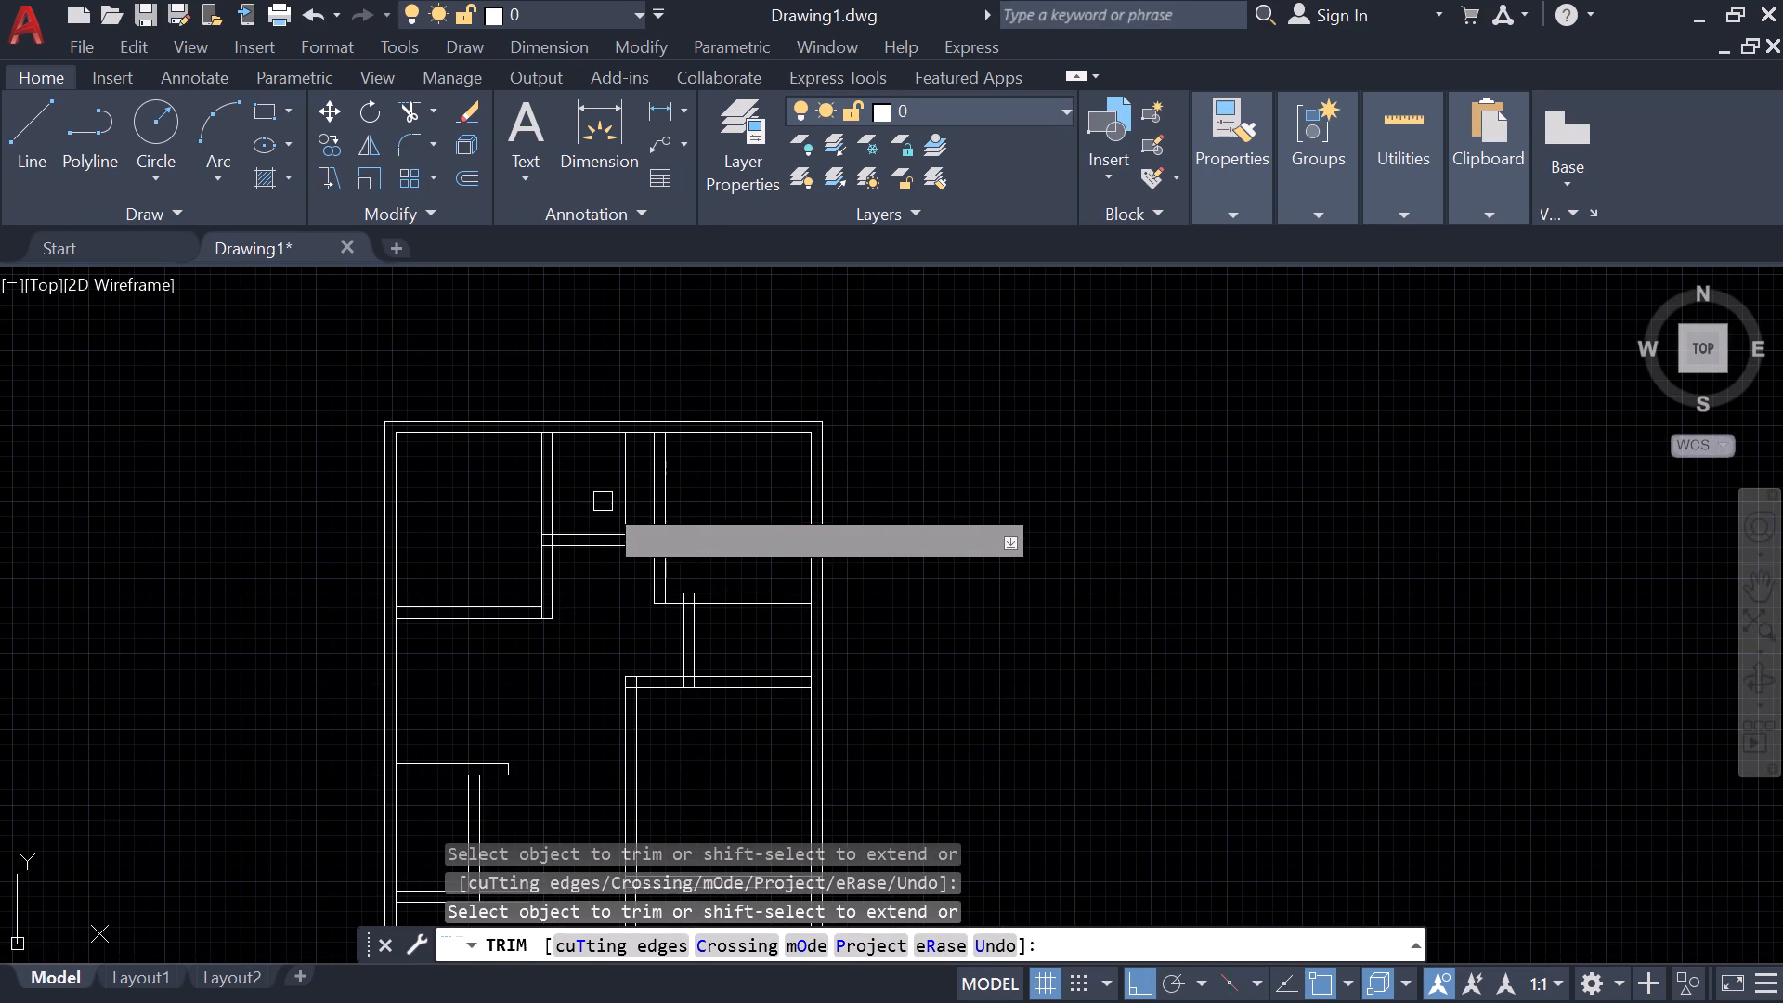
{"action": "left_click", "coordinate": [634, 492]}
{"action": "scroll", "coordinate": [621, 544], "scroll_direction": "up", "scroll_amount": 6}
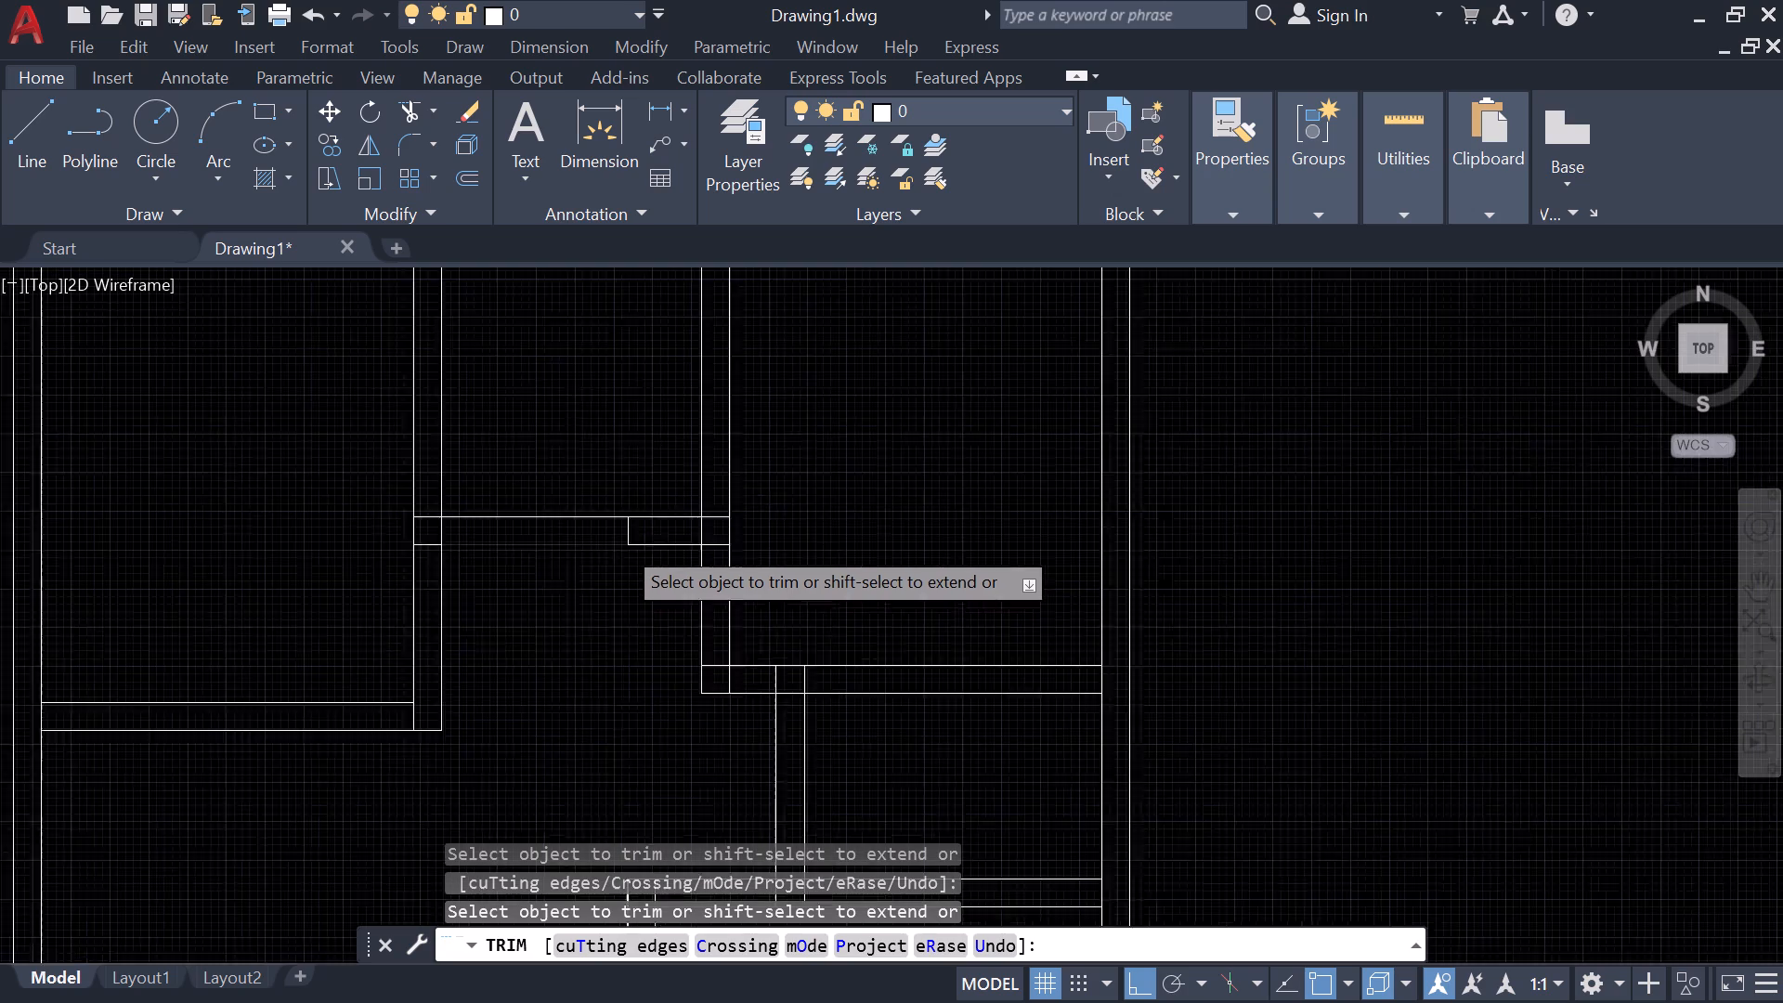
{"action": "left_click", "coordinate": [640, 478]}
Examine how the new vertical wall lines align with the existing partition at the right-hand room's bottom corner.
{"action": "scroll", "coordinate": [640, 498], "scroll_direction": "down", "scroll_amount": 6}
{"action": "scroll", "coordinate": [693, 656], "scroll_direction": "down", "scroll_amount": 1}
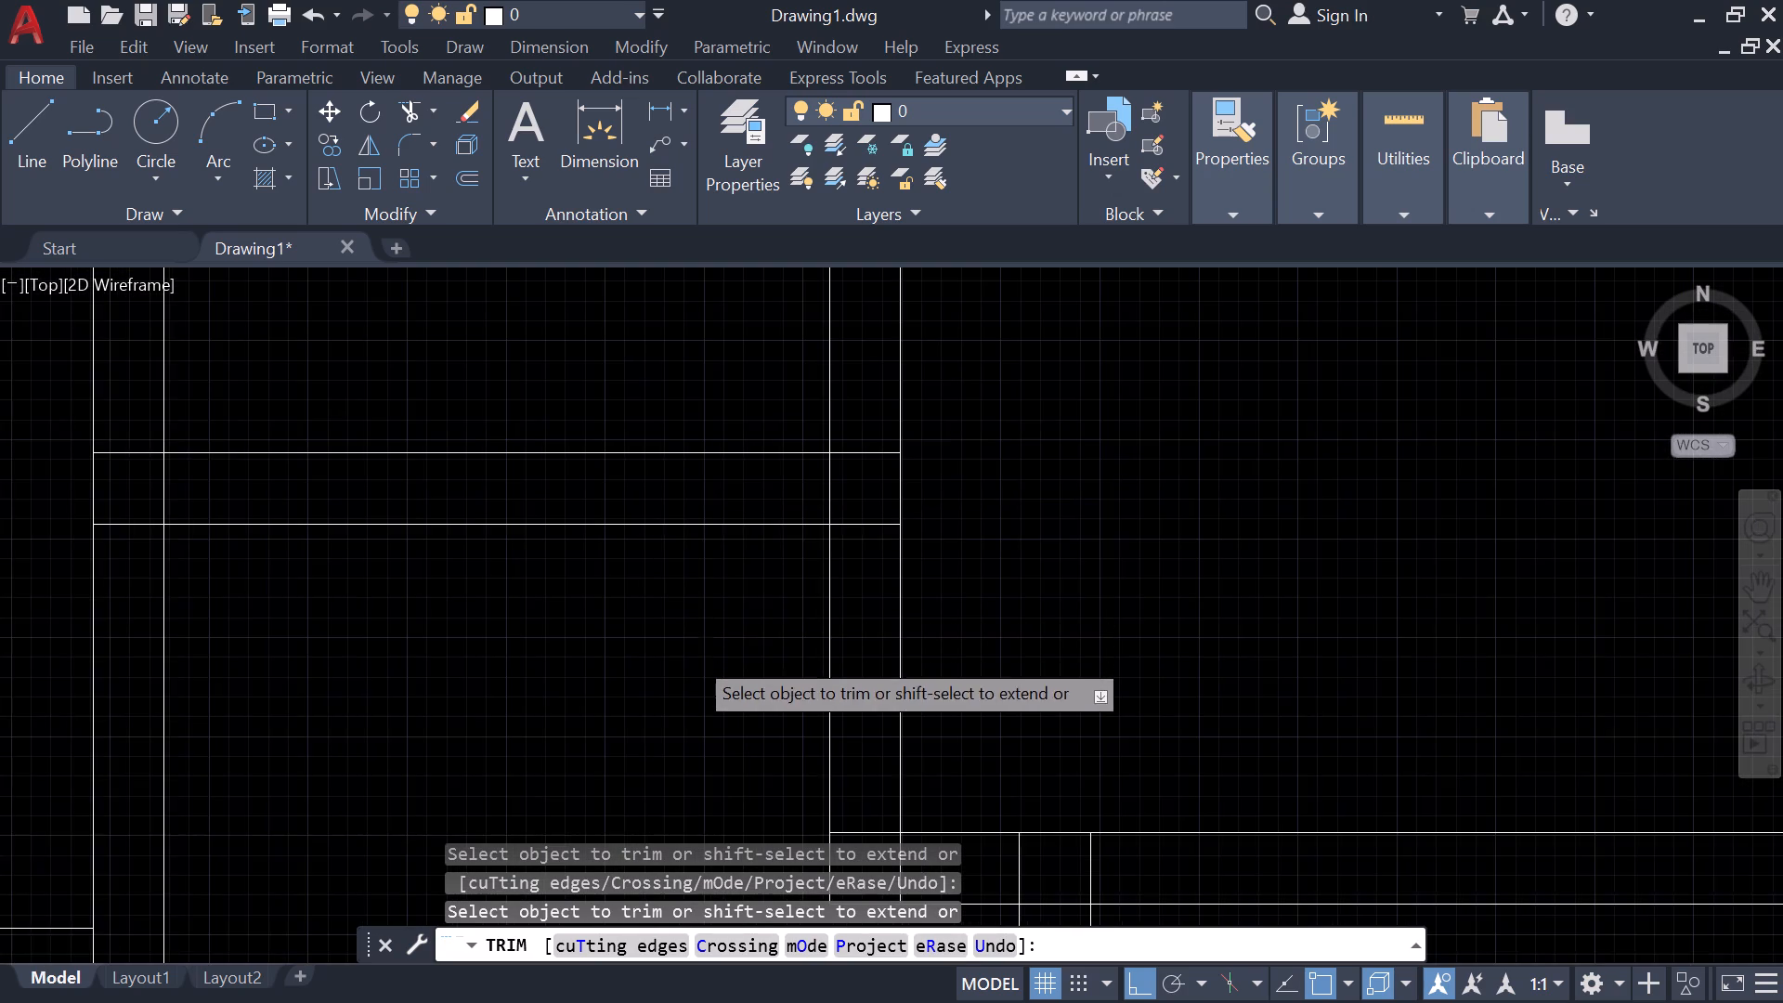
{"action": "scroll", "coordinate": [693, 659], "scroll_direction": "down", "scroll_amount": 4}
{"action": "middle_click_drag", "start_coordinate": [692, 693], "coordinate": [665, 373]}
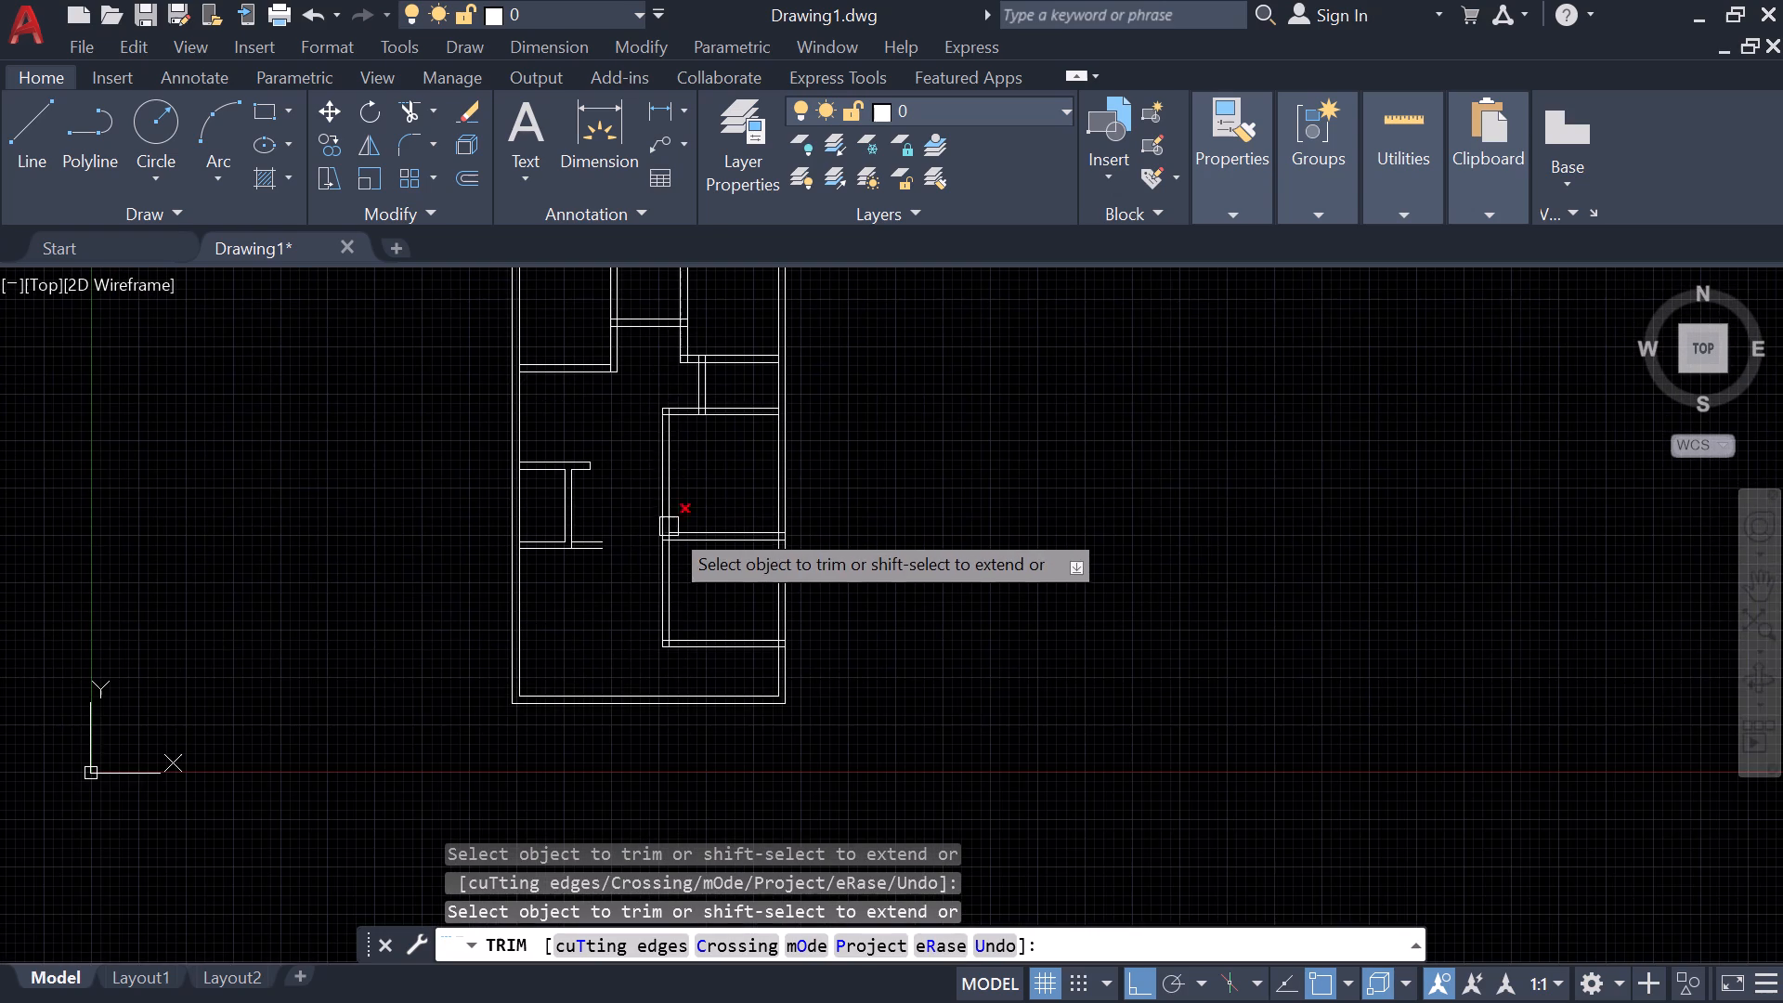
{"action": "scroll", "coordinate": [669, 528], "scroll_direction": "up", "scroll_amount": 5}
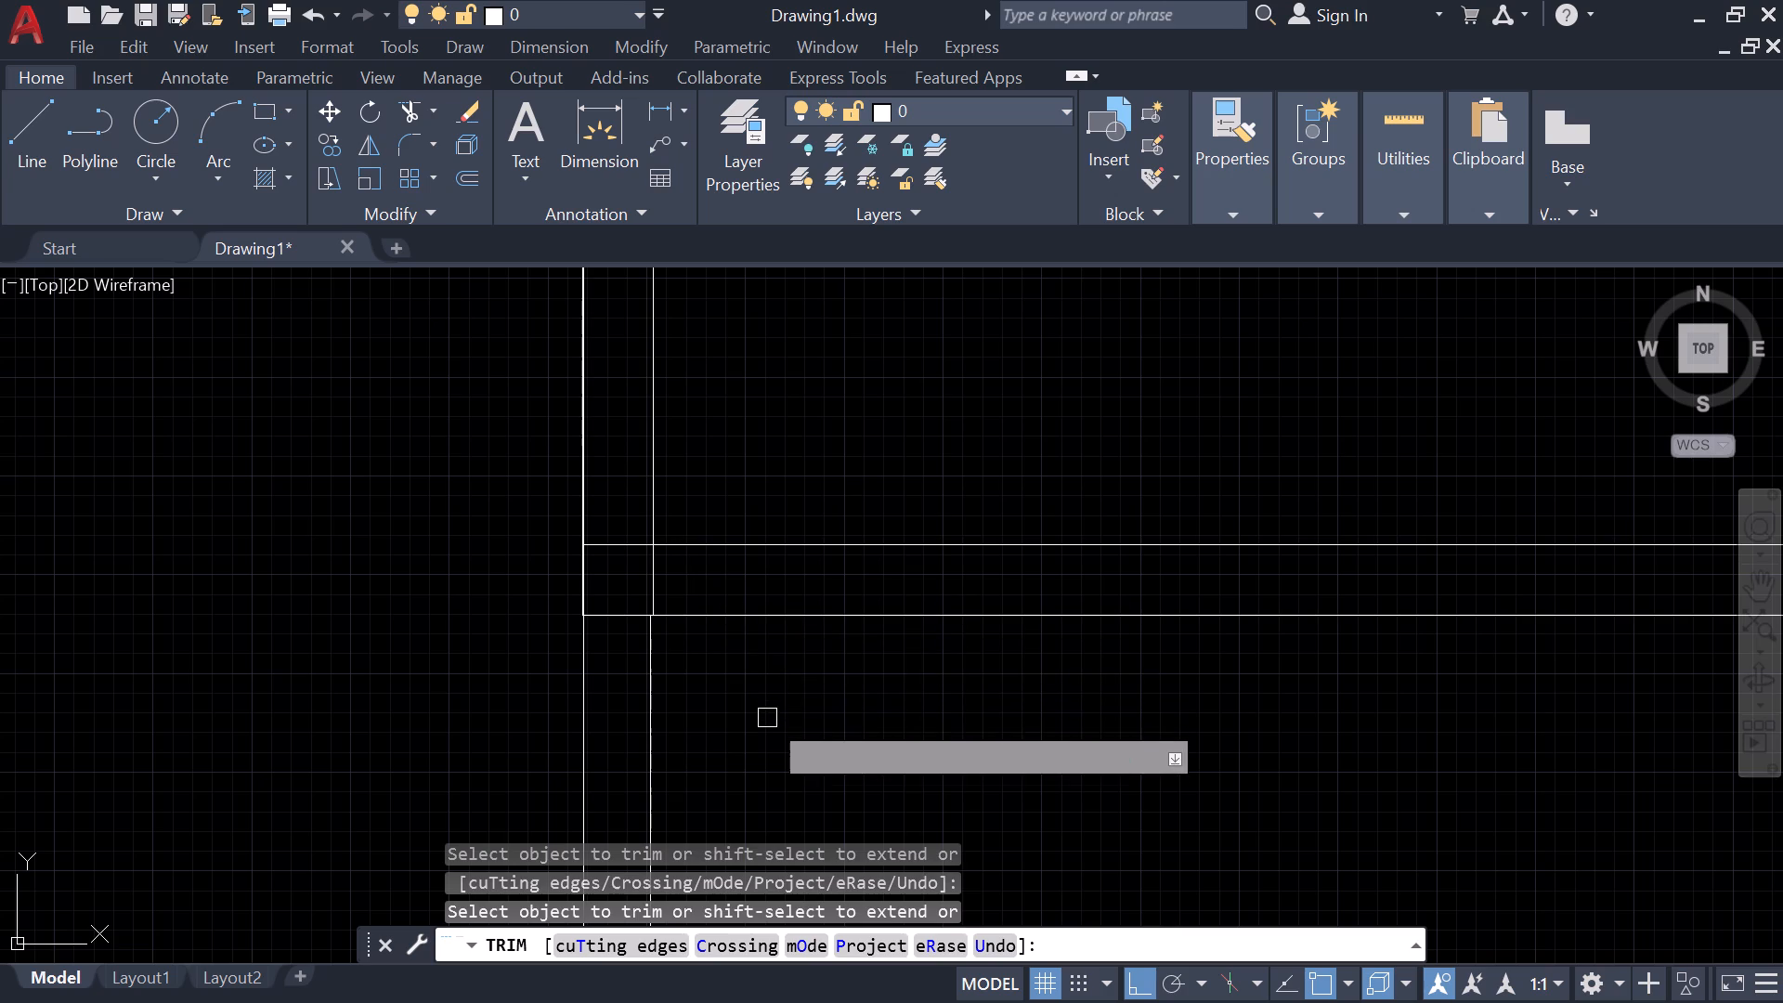
{"action": "scroll", "coordinate": [751, 725], "scroll_direction": "down", "scroll_amount": 1}
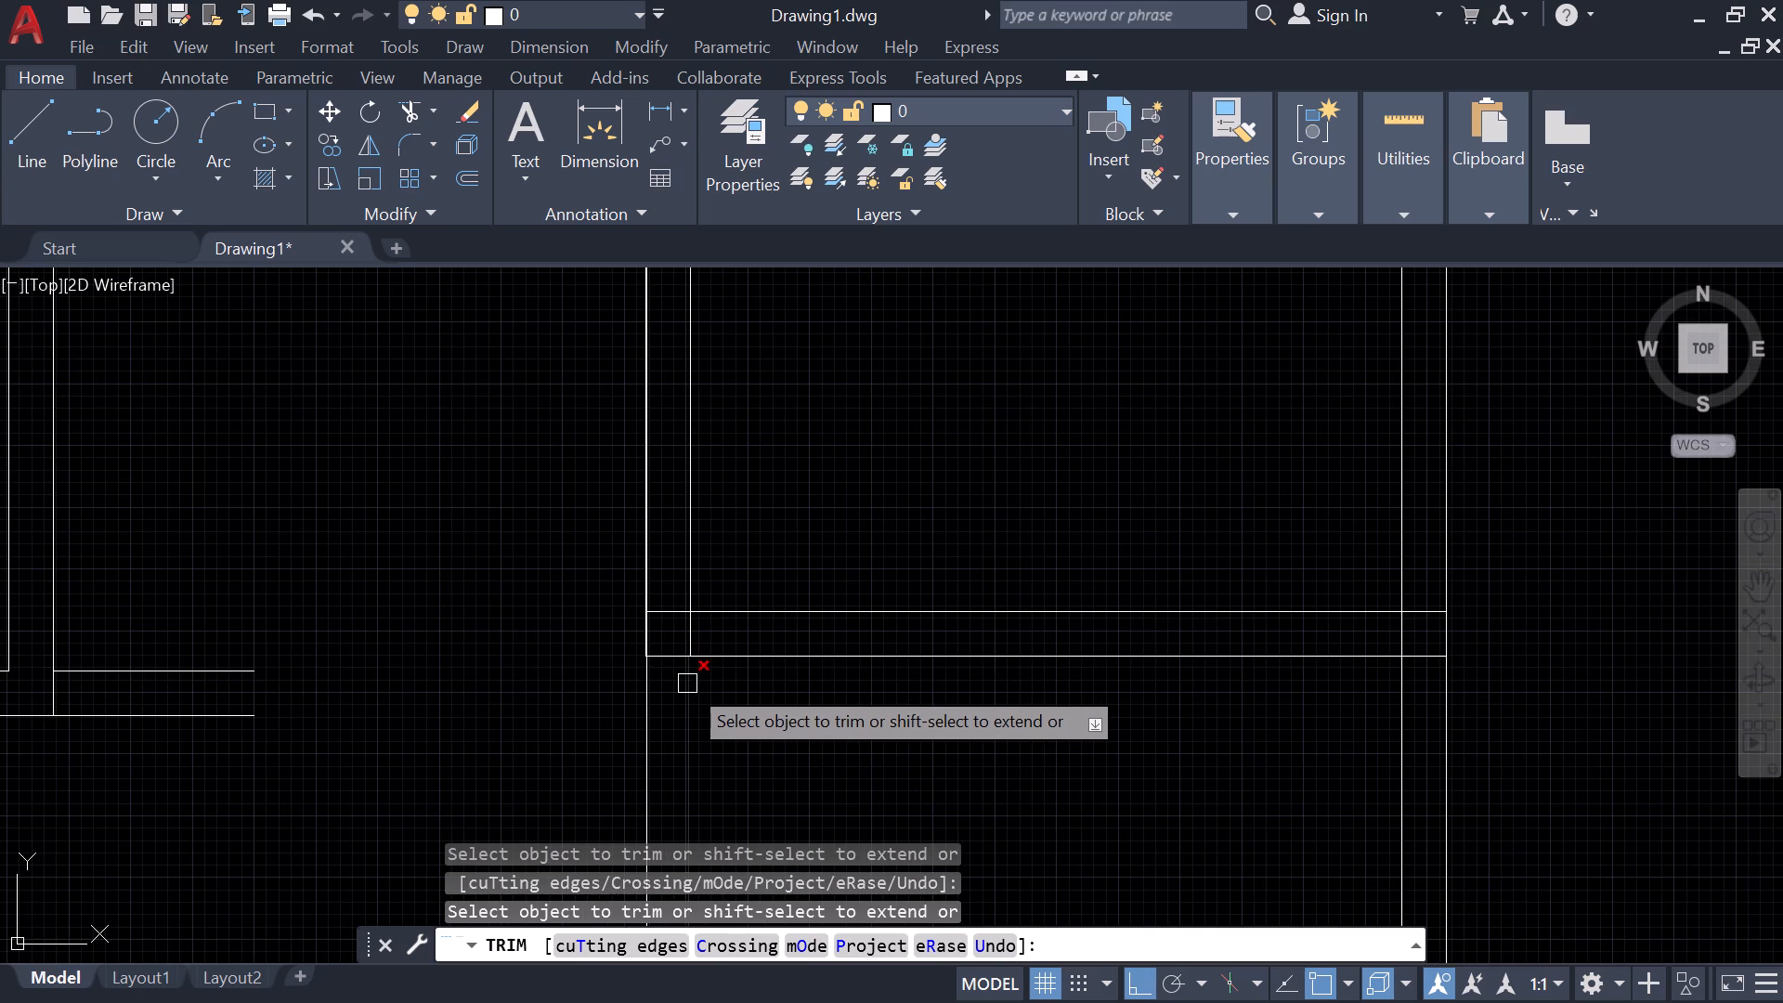
{"action": "scroll", "coordinate": [611, 653], "scroll_direction": "up", "scroll_amount": 7}
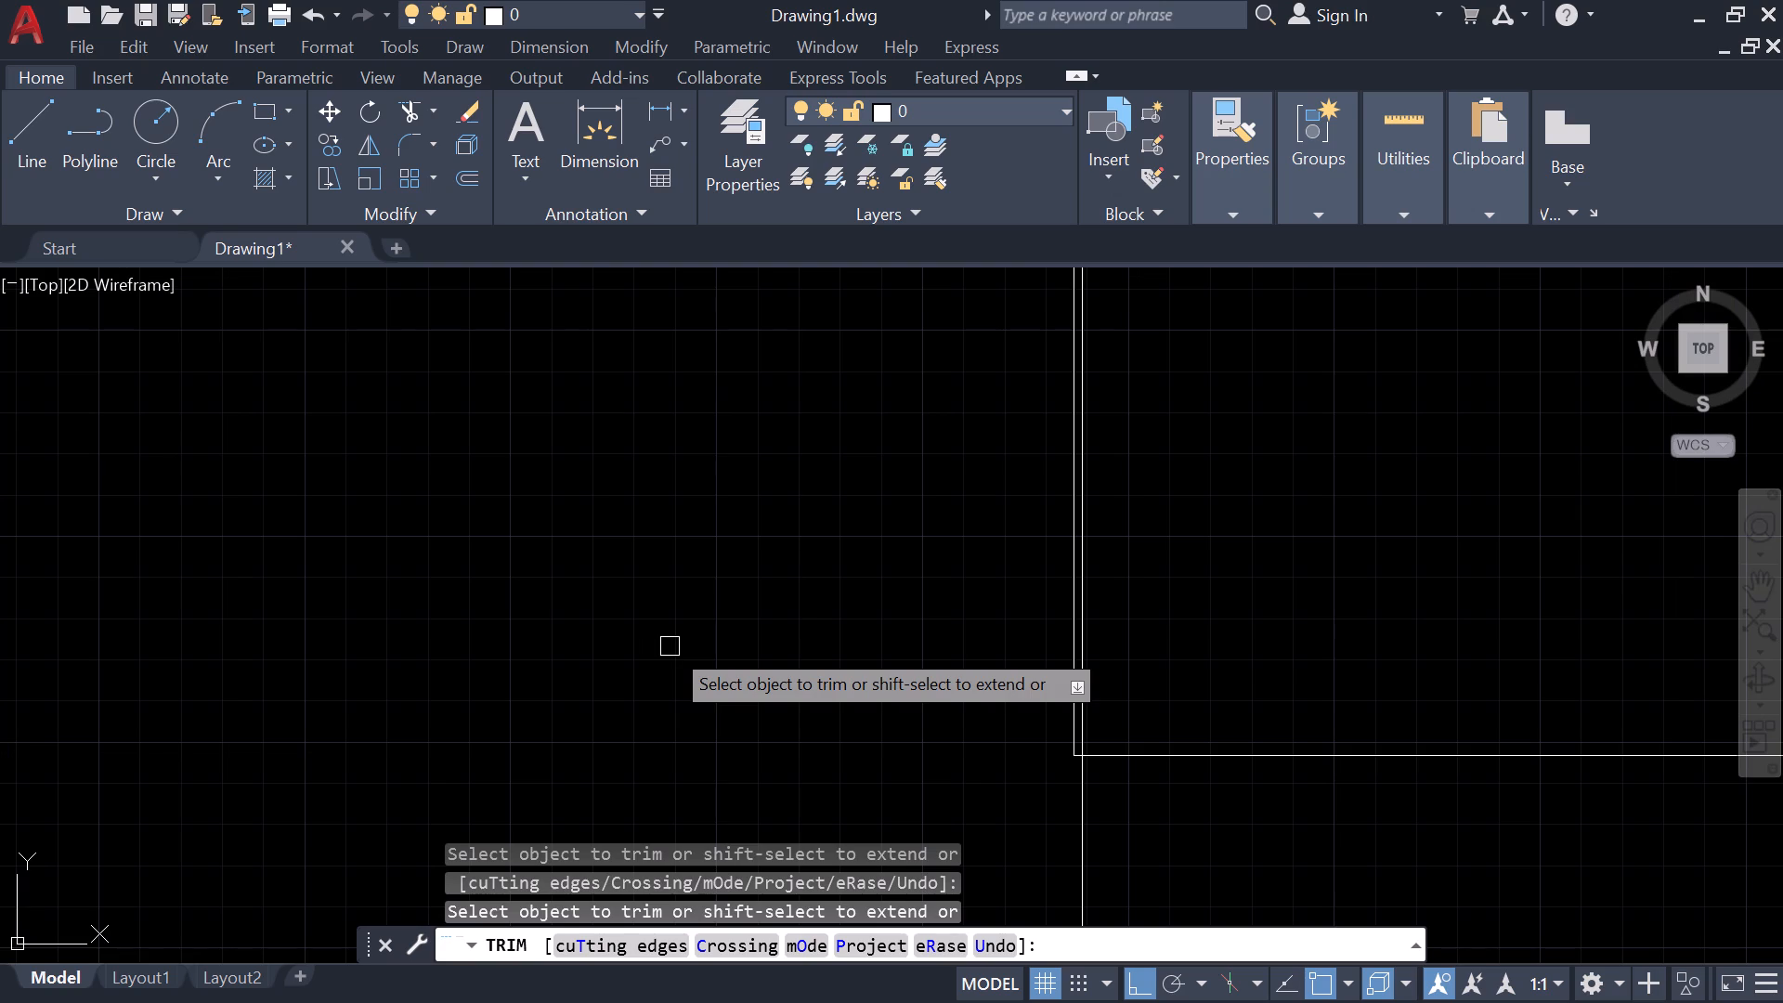
{"action": "scroll", "coordinate": [722, 646], "scroll_direction": "down", "scroll_amount": 3}
{"action": "key", "text": "Escape"}
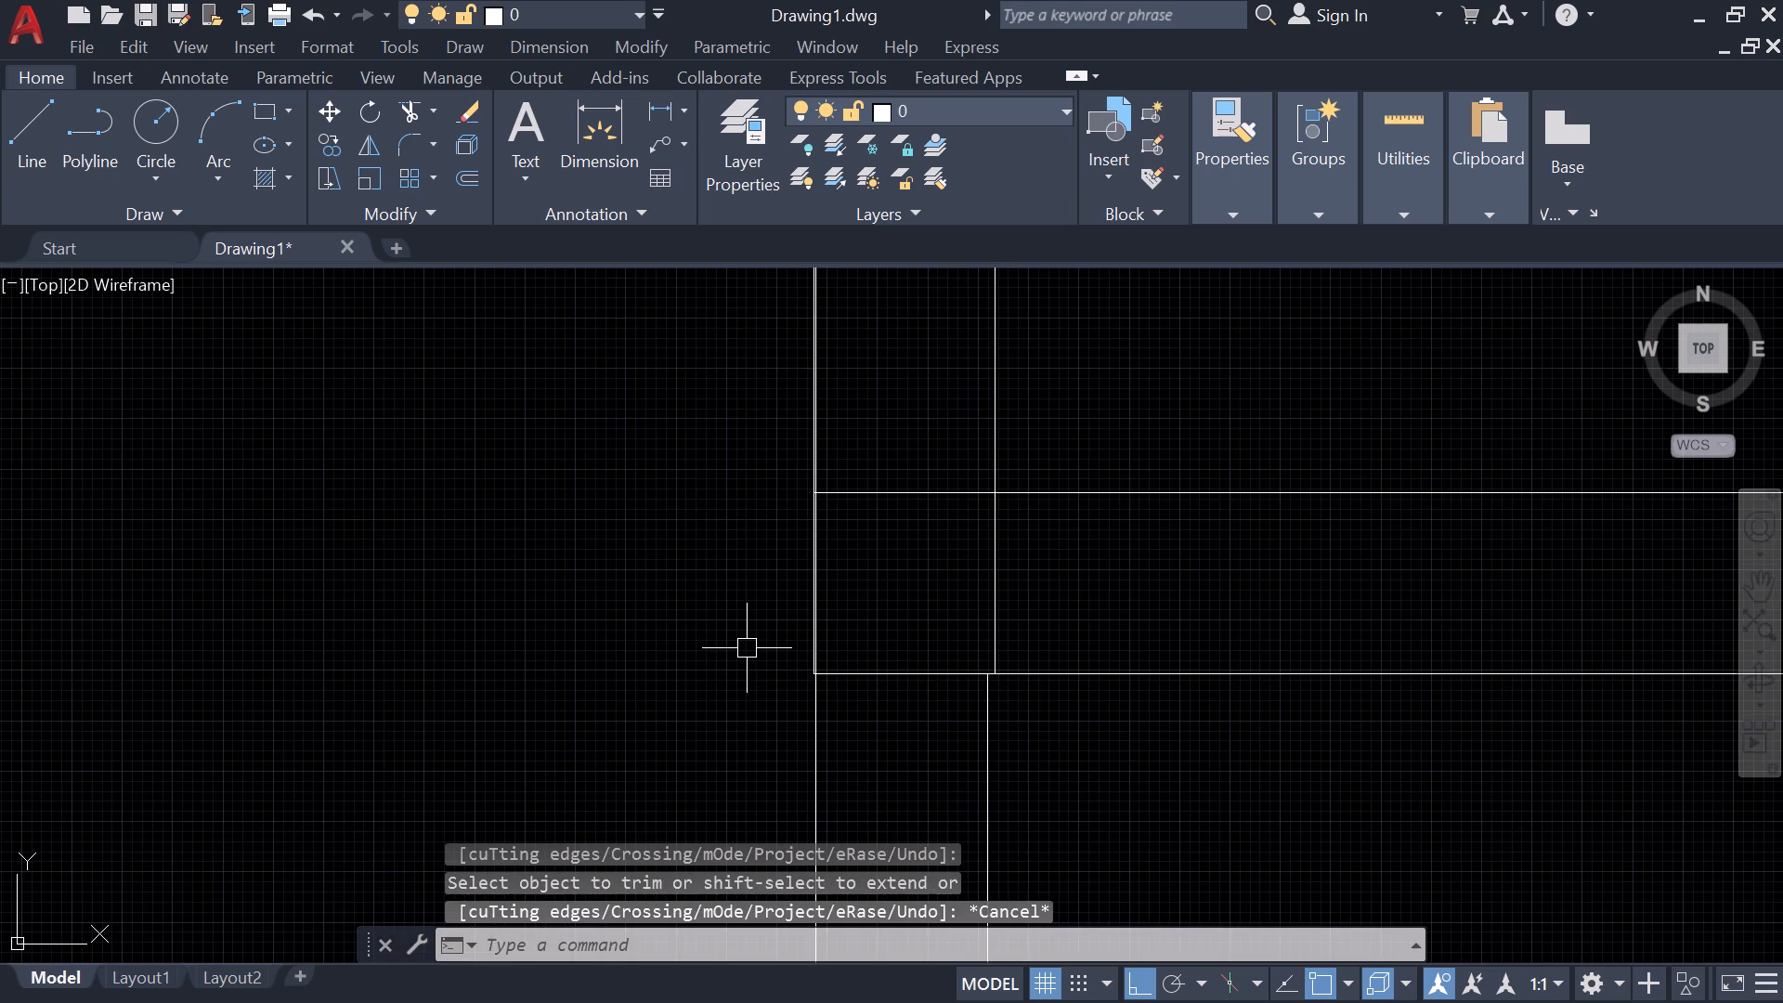
Undo the last Trim and the last Offset operations that formed the lower right-hand room.
{"action": "key", "text": "ctrl+z"}
{"action": "key", "text": "ctrl+z"}
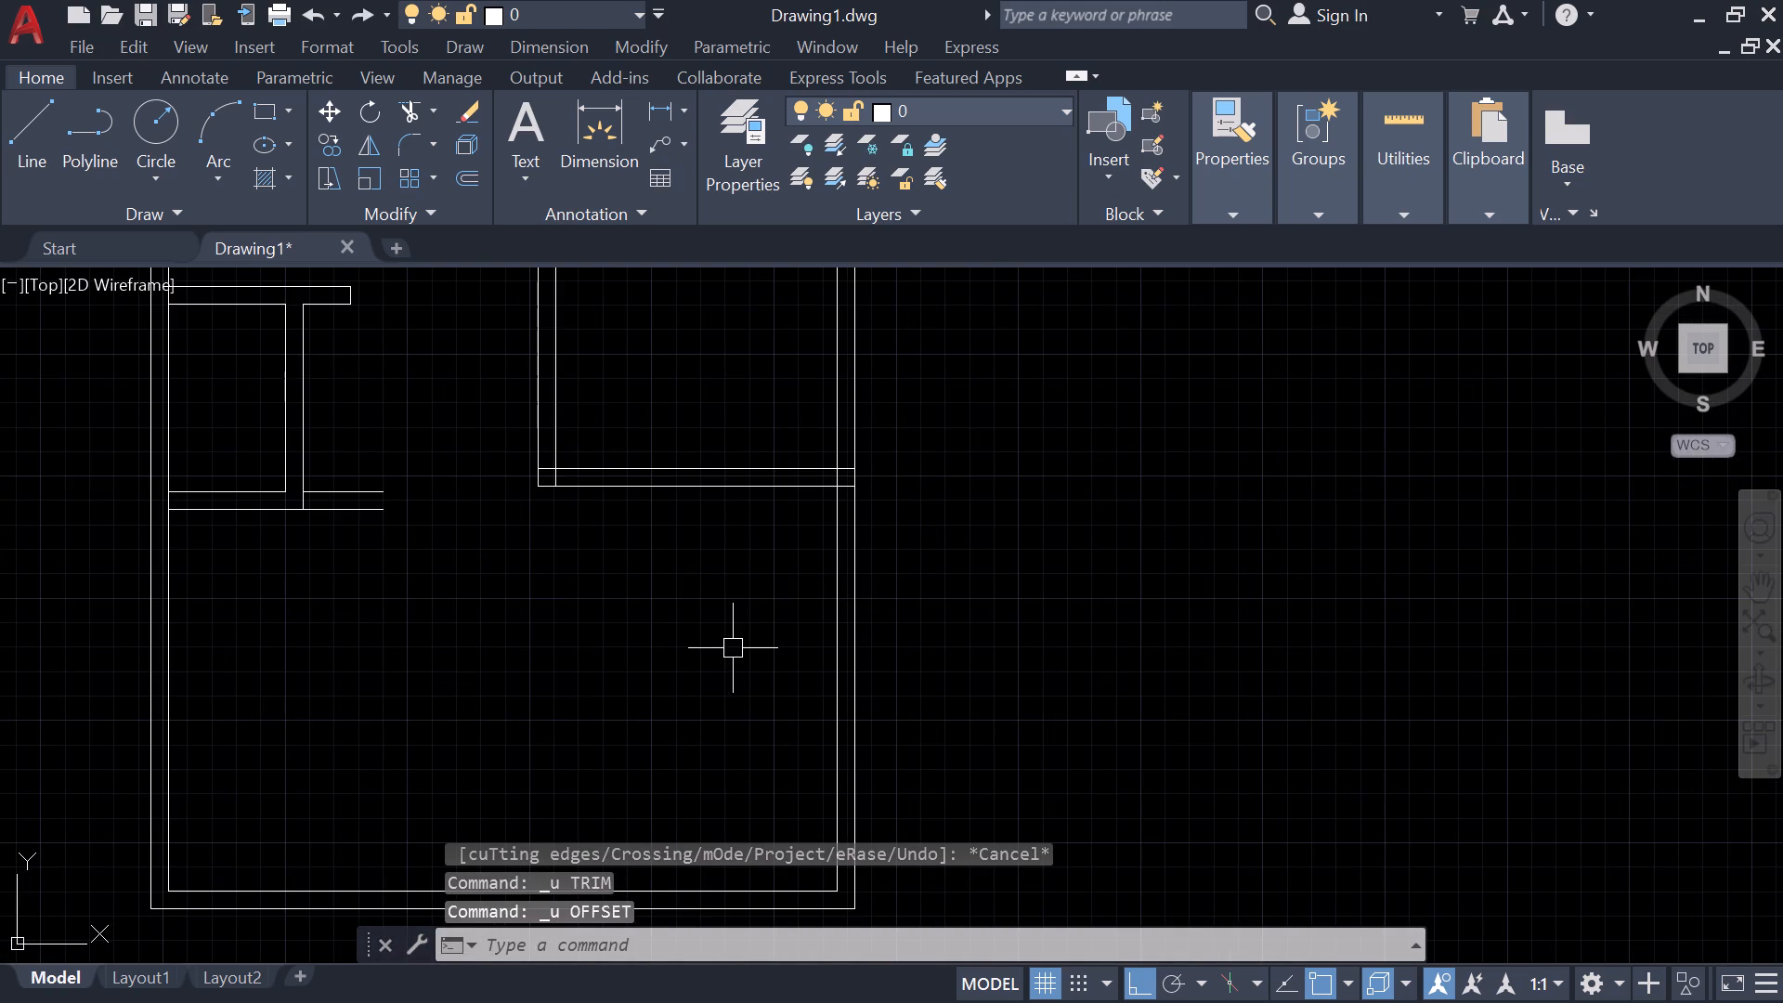
Offset the lower line of the right-hand room's bottom wall 11' down, and offset the new line 9" further down.
{"action": "key", "text": "o"}
{"action": "key", "text": "Return"}
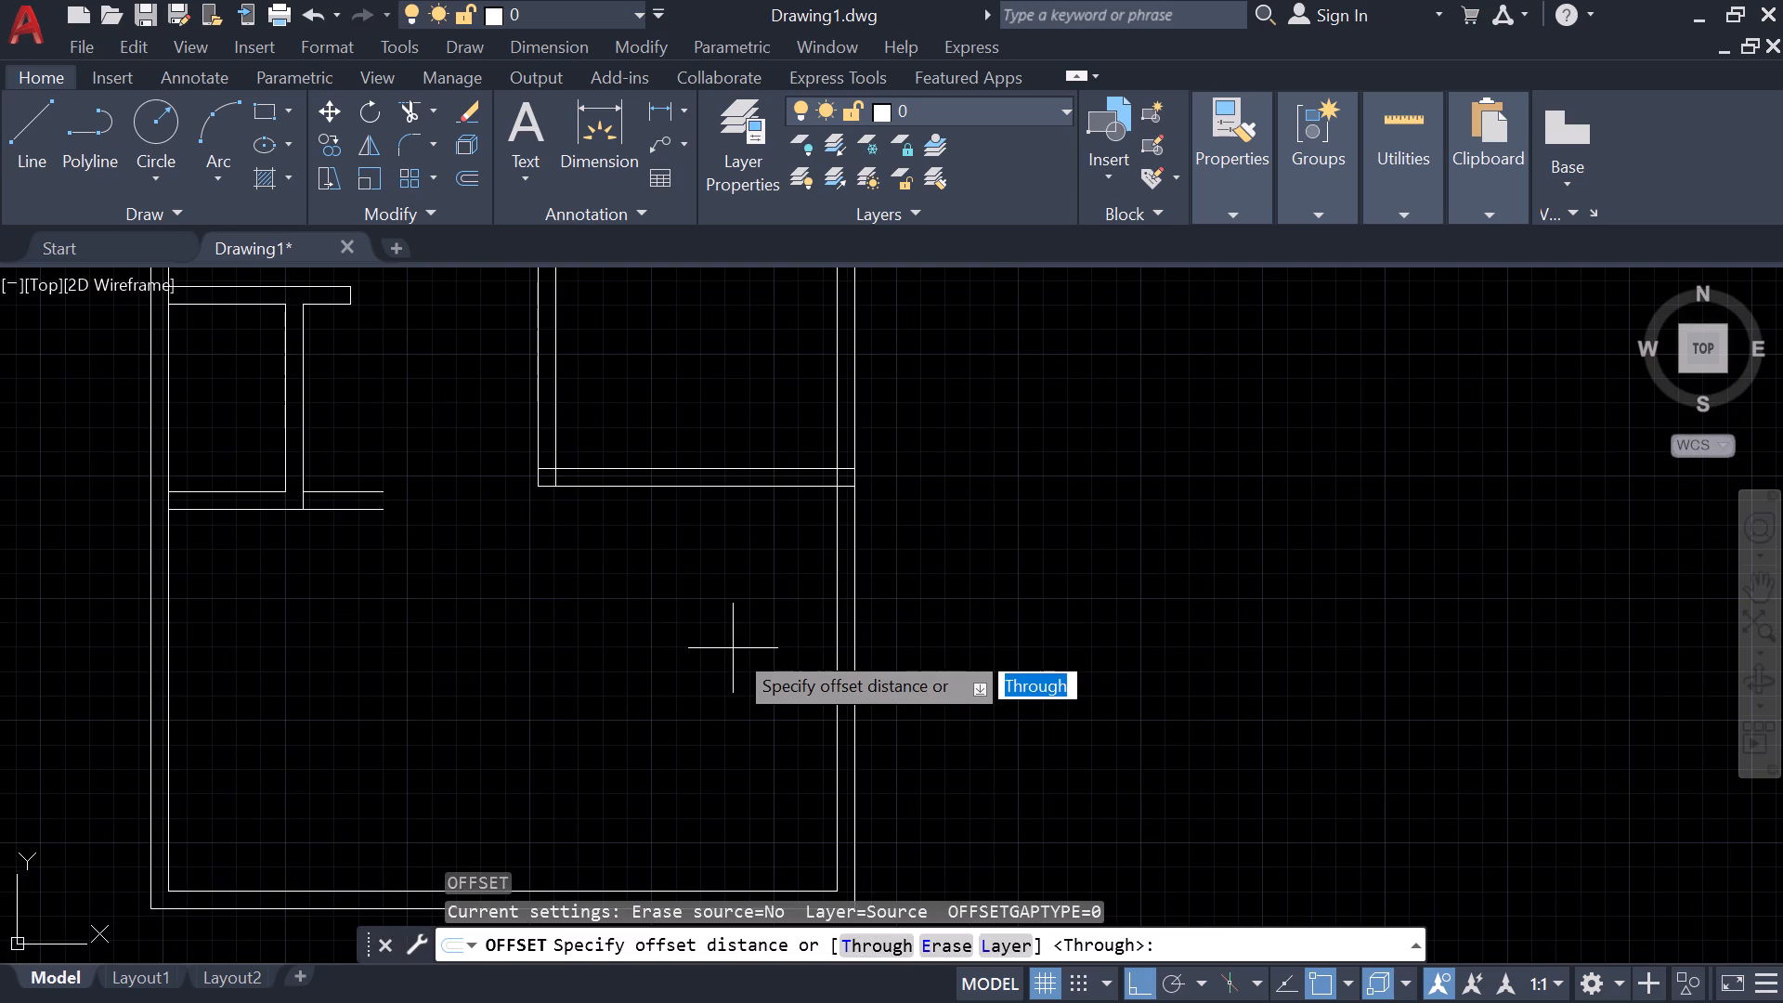
{"action": "key", "text": "space"}
{"action": "left_click", "coordinate": [653, 493]}
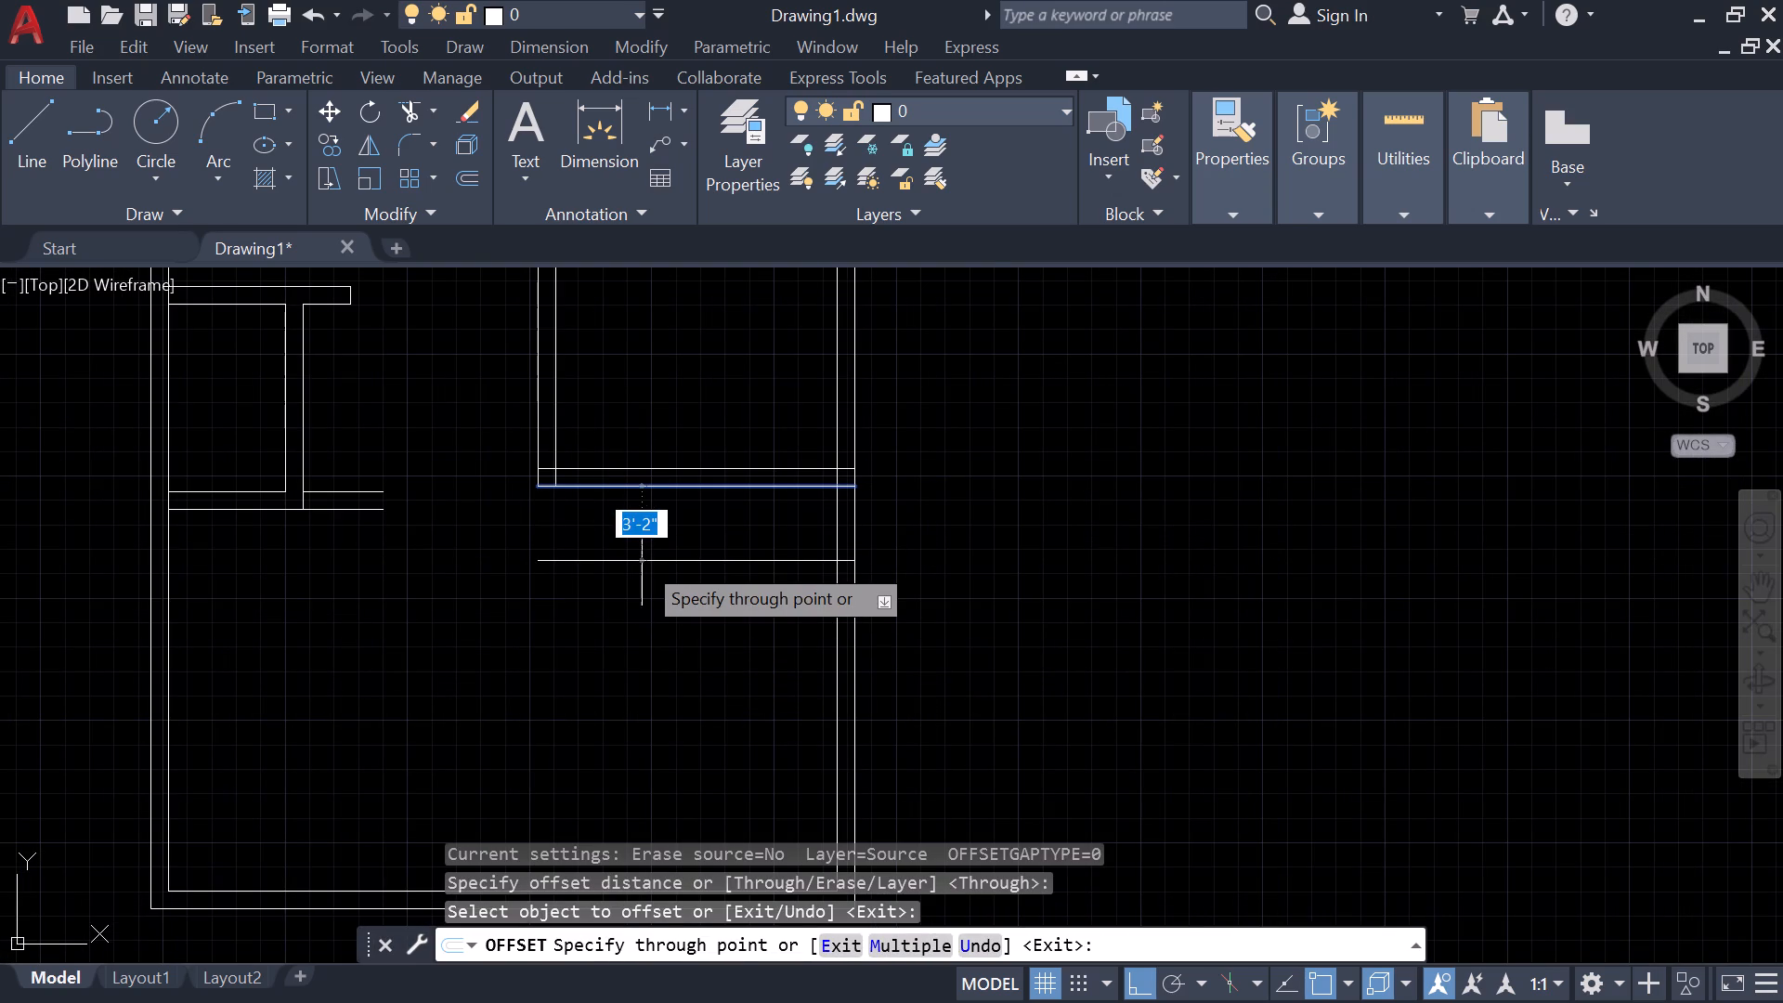
{"action": "type", "text": "11'"}
{"action": "key", "text": "Return"}
{"action": "left_click", "coordinate": [799, 736]}
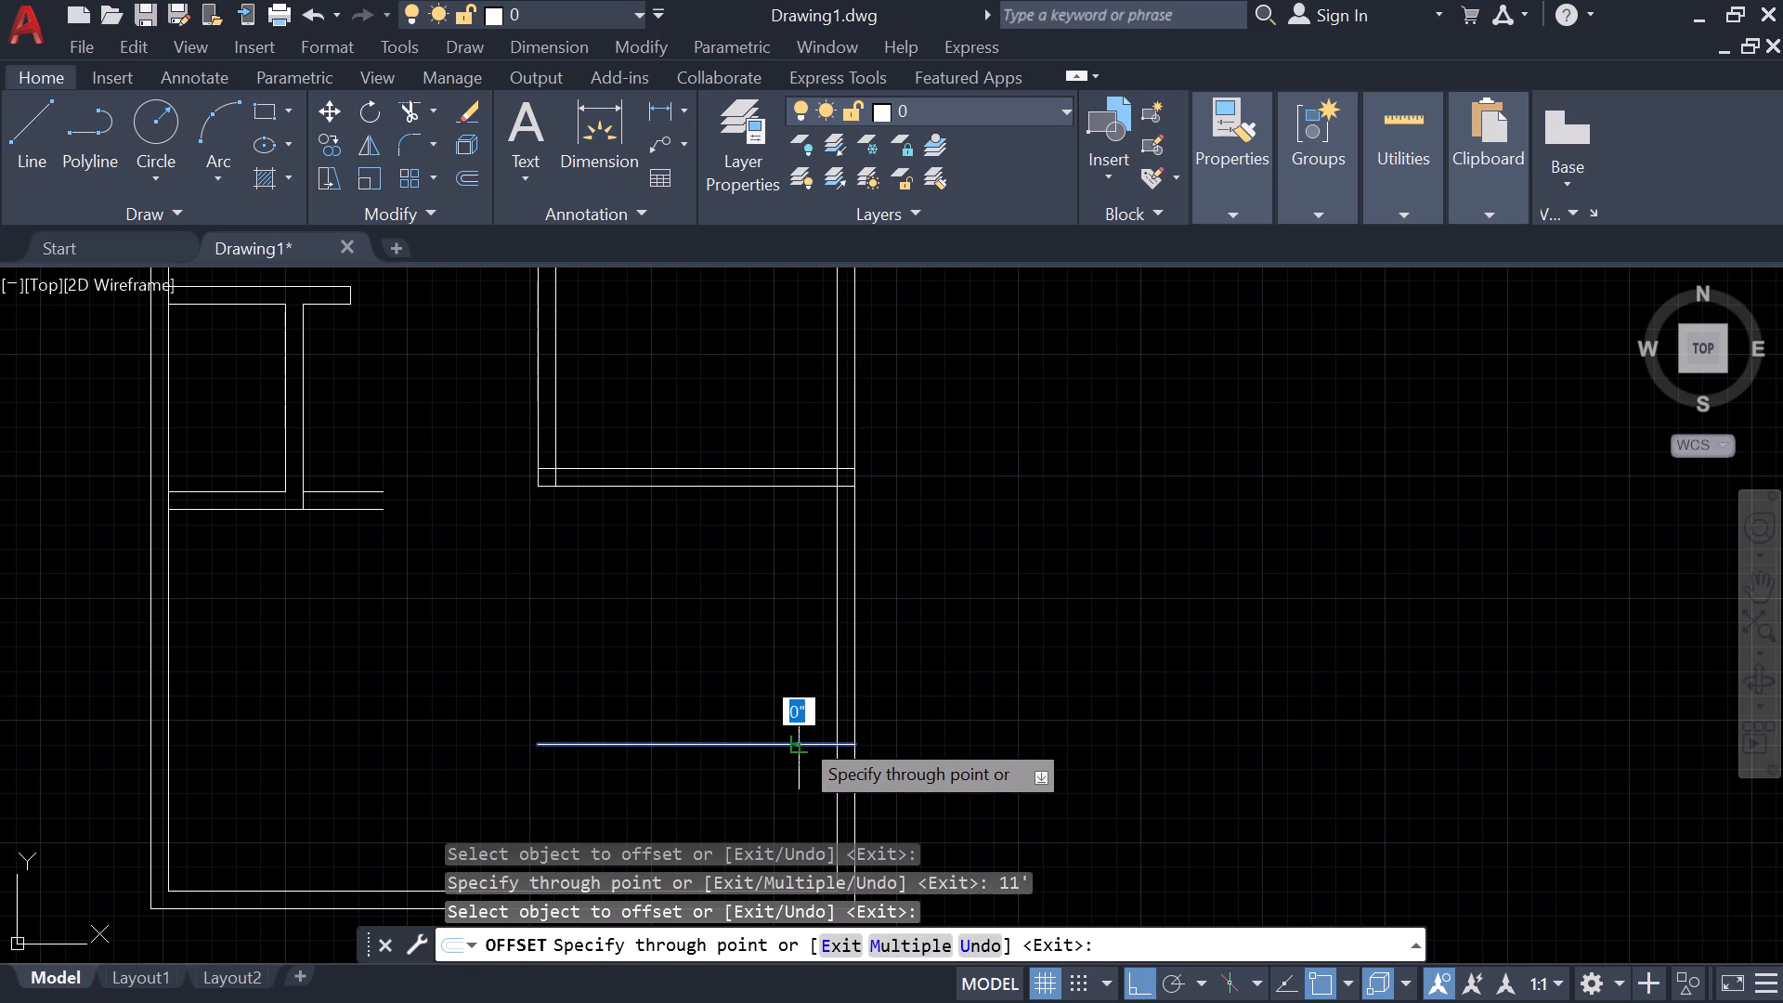
{"action": "type", "text": "9\""}
{"action": "key", "text": "Return"}
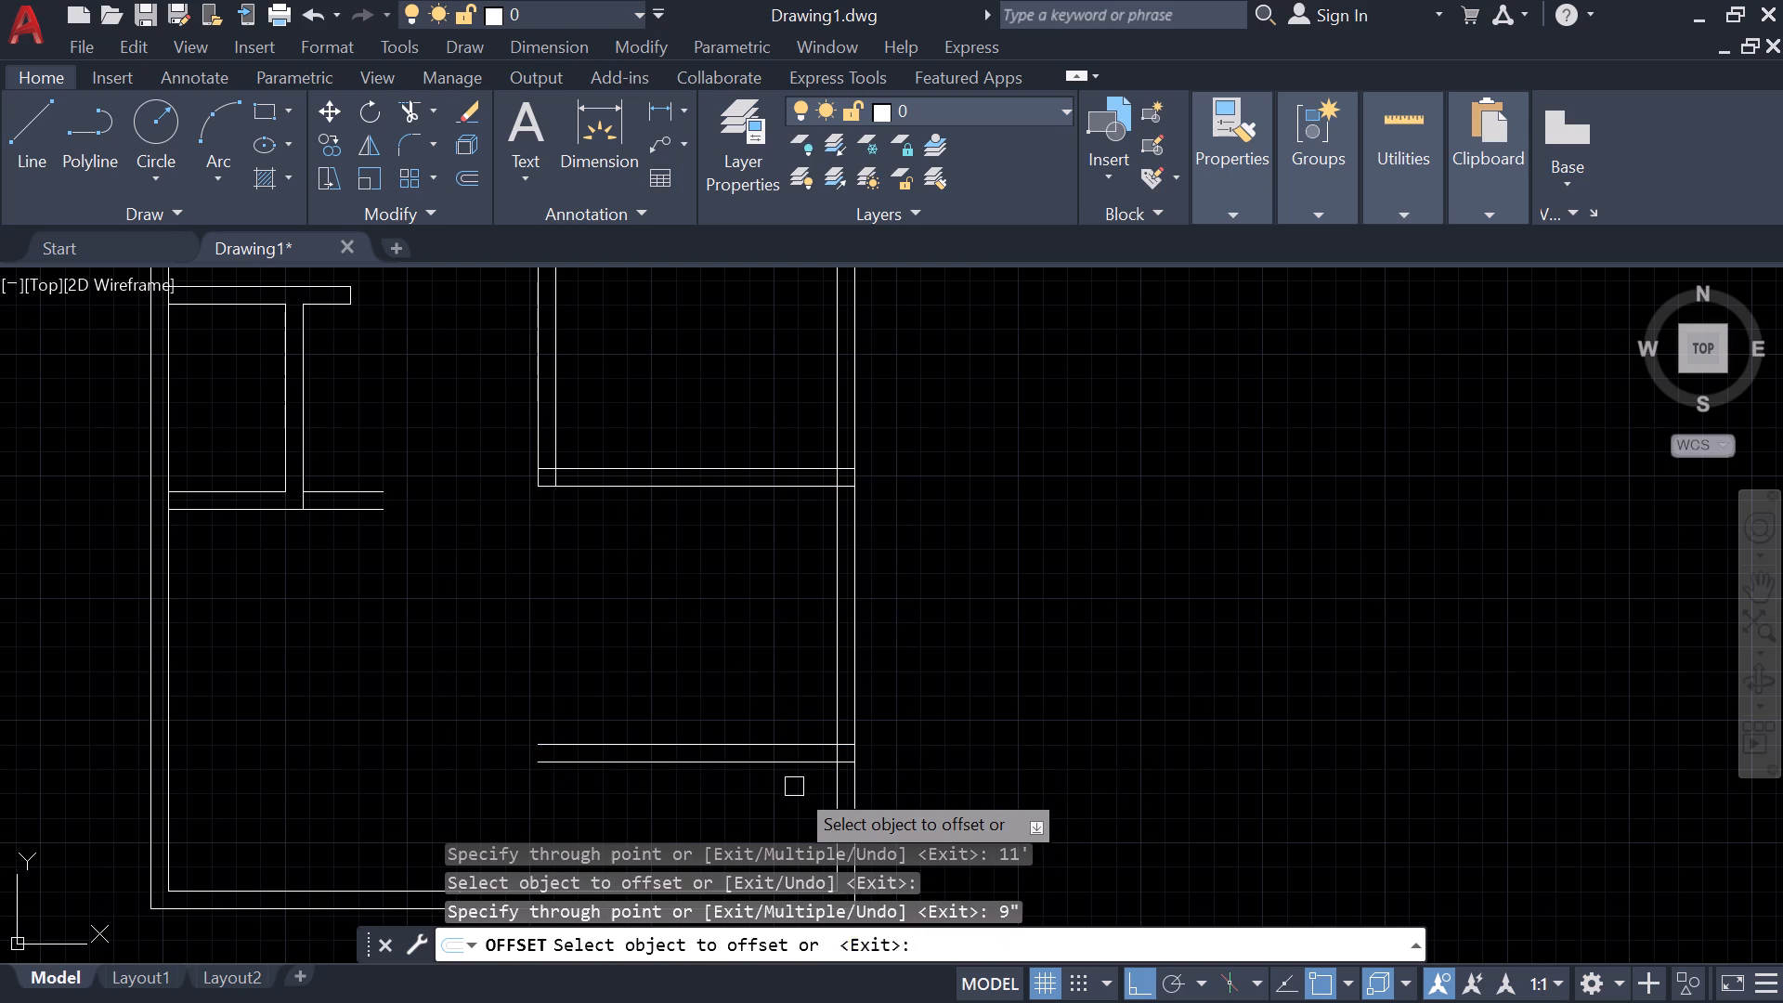
Offset the inner line of the right outer wall 12' to the left, and offset the new line 9" further left.
{"action": "left_click", "coordinate": [837, 704]}
{"action": "type", "text": "12'"}
{"action": "key", "text": "Return"}
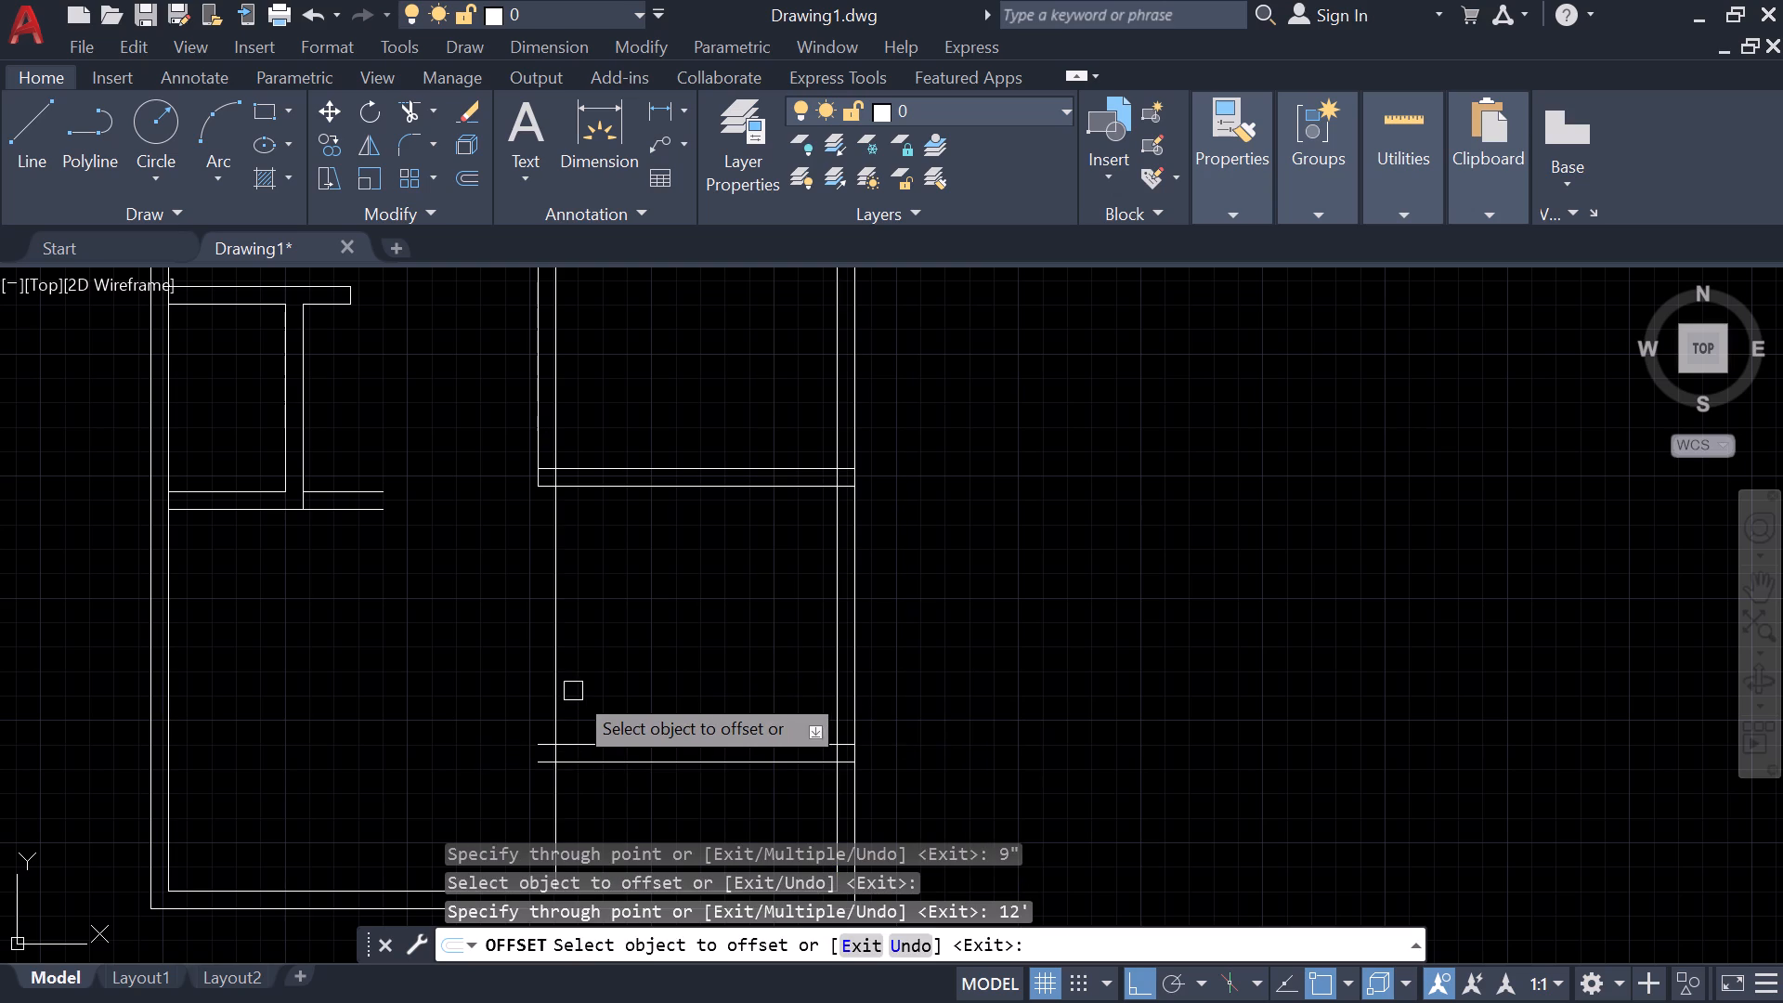
{"action": "left_click", "coordinate": [556, 691]}
{"action": "type", "text": "9\""}
{"action": "key", "text": "Return"}
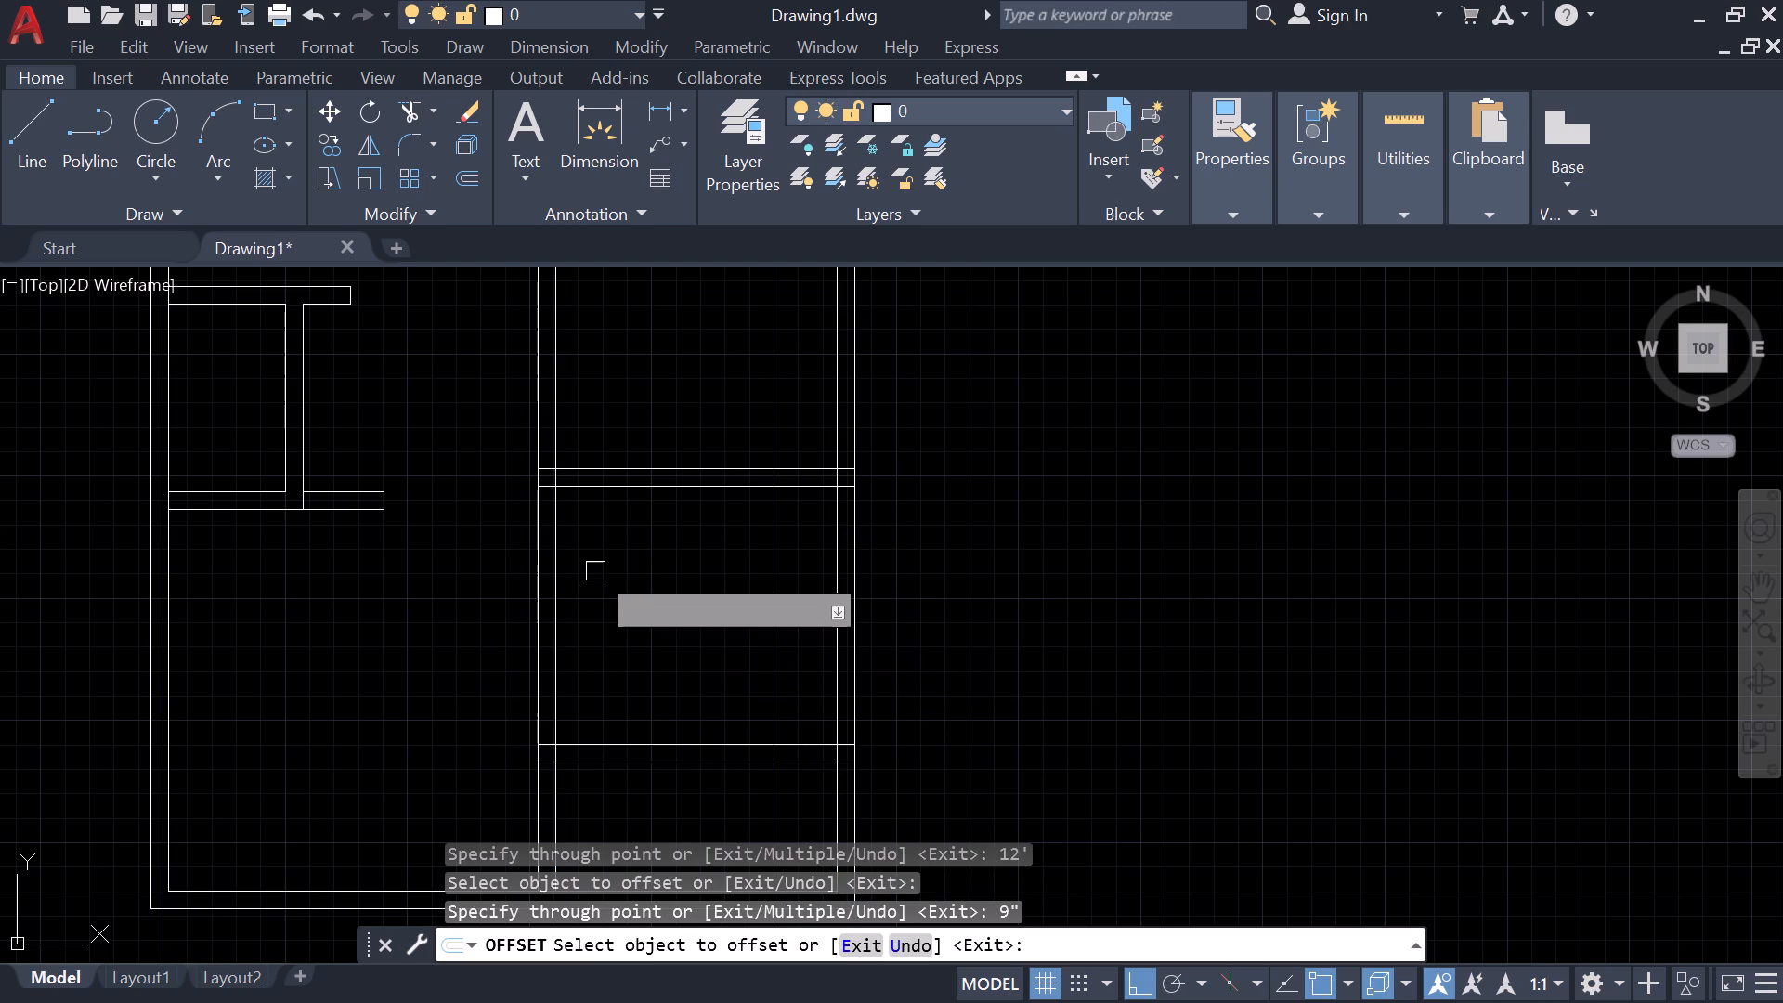
{"action": "scroll", "coordinate": [622, 432], "scroll_direction": "down", "scroll_amount": 3}
{"action": "middle_click_drag", "start_coordinate": [635, 359], "coordinate": [642, 632]}
{"action": "scroll", "coordinate": [592, 625], "scroll_direction": "up", "scroll_amount": 5}
{"action": "key", "text": "Escape"}
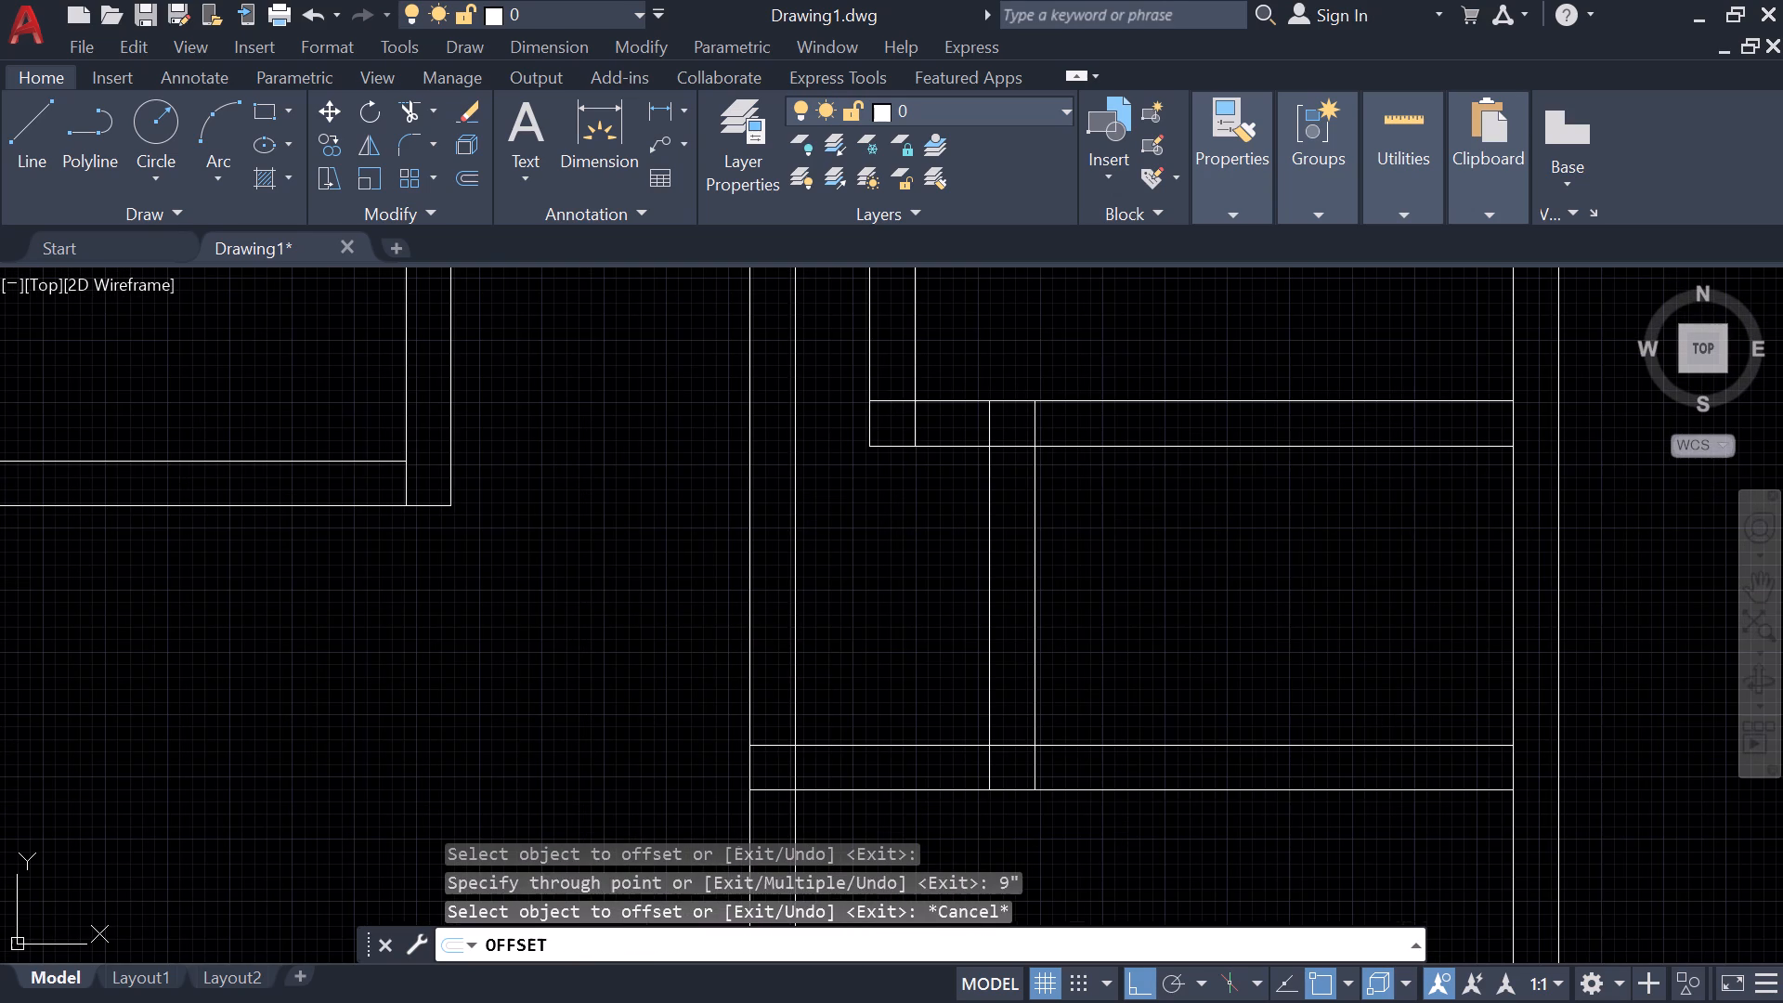
Trim the two new vertical wall lines above the right-hand room's top wall with a fence across both.
{"action": "type", "text": "tr"}
{"action": "key", "text": "space"}
{"action": "left_click_drag", "start_coordinate": [647, 580], "coordinate": [829, 583]}
Trim the two new vertical wall lines where they extend below the new horizontal wall near the plan's bottom.
{"action": "scroll", "coordinate": [766, 541], "scroll_direction": "down", "scroll_amount": 2}
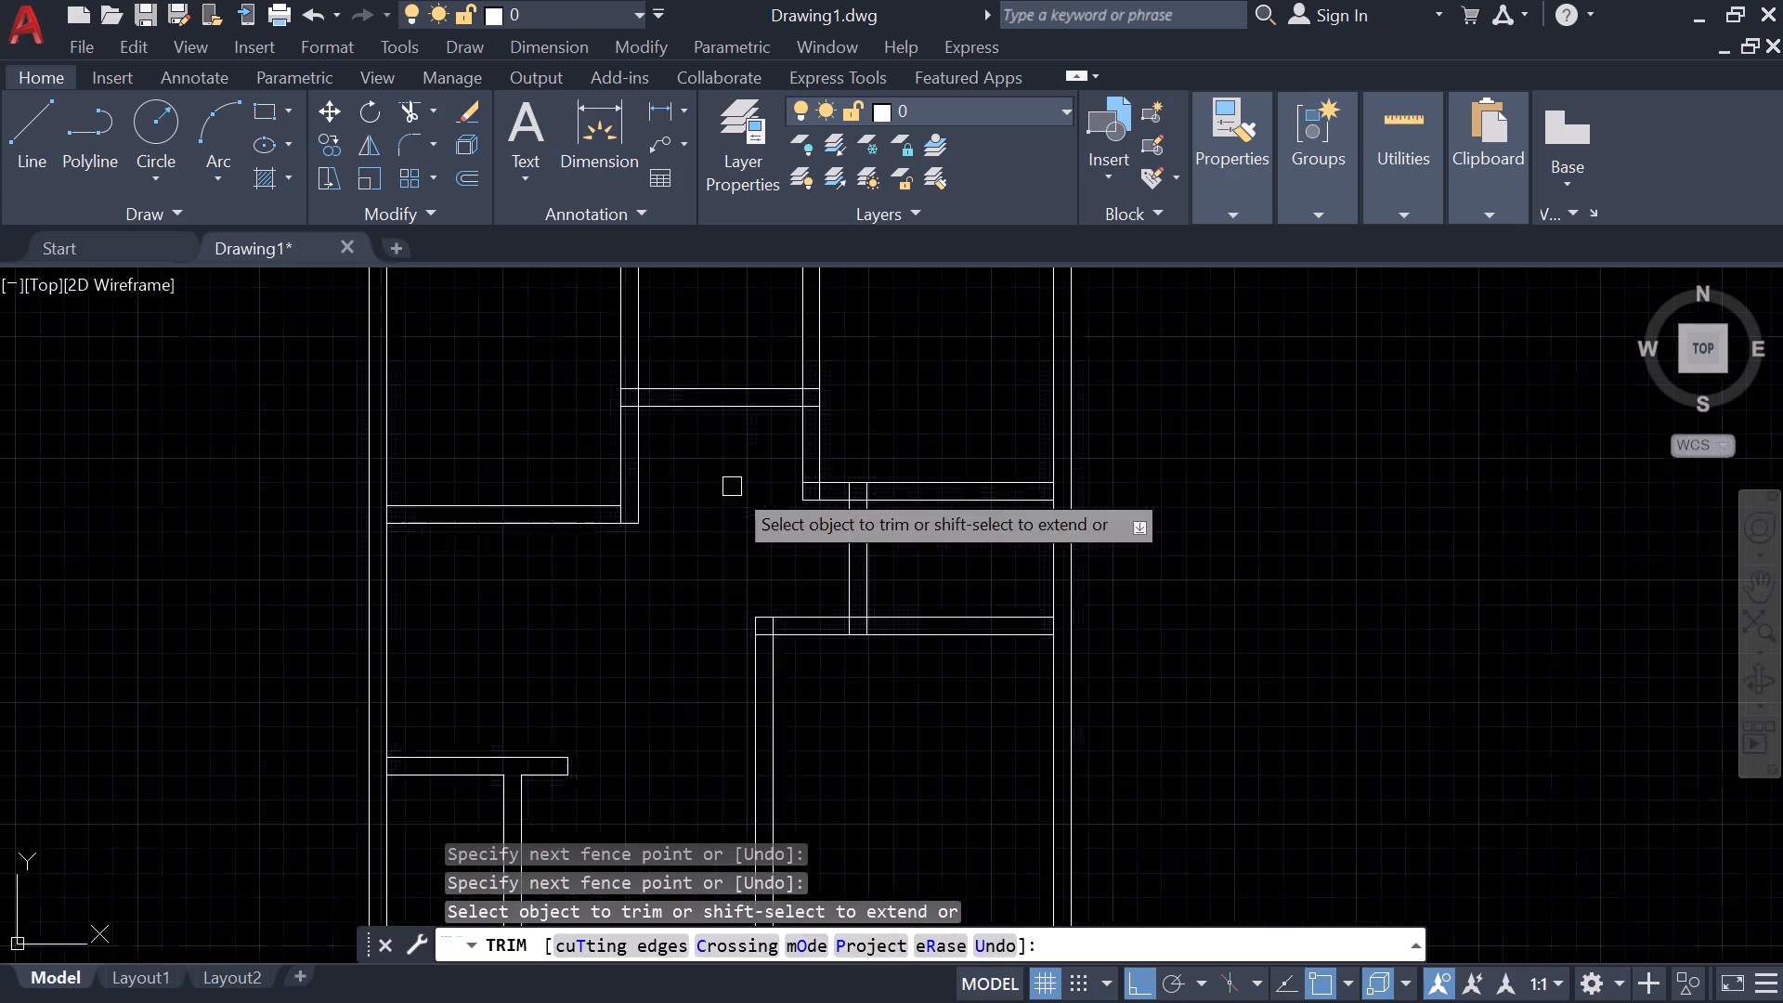
{"action": "middle_click_drag", "start_coordinate": [730, 491], "coordinate": [621, 866]}
{"action": "scroll", "coordinate": [685, 728], "scroll_direction": "down", "scroll_amount": 1}
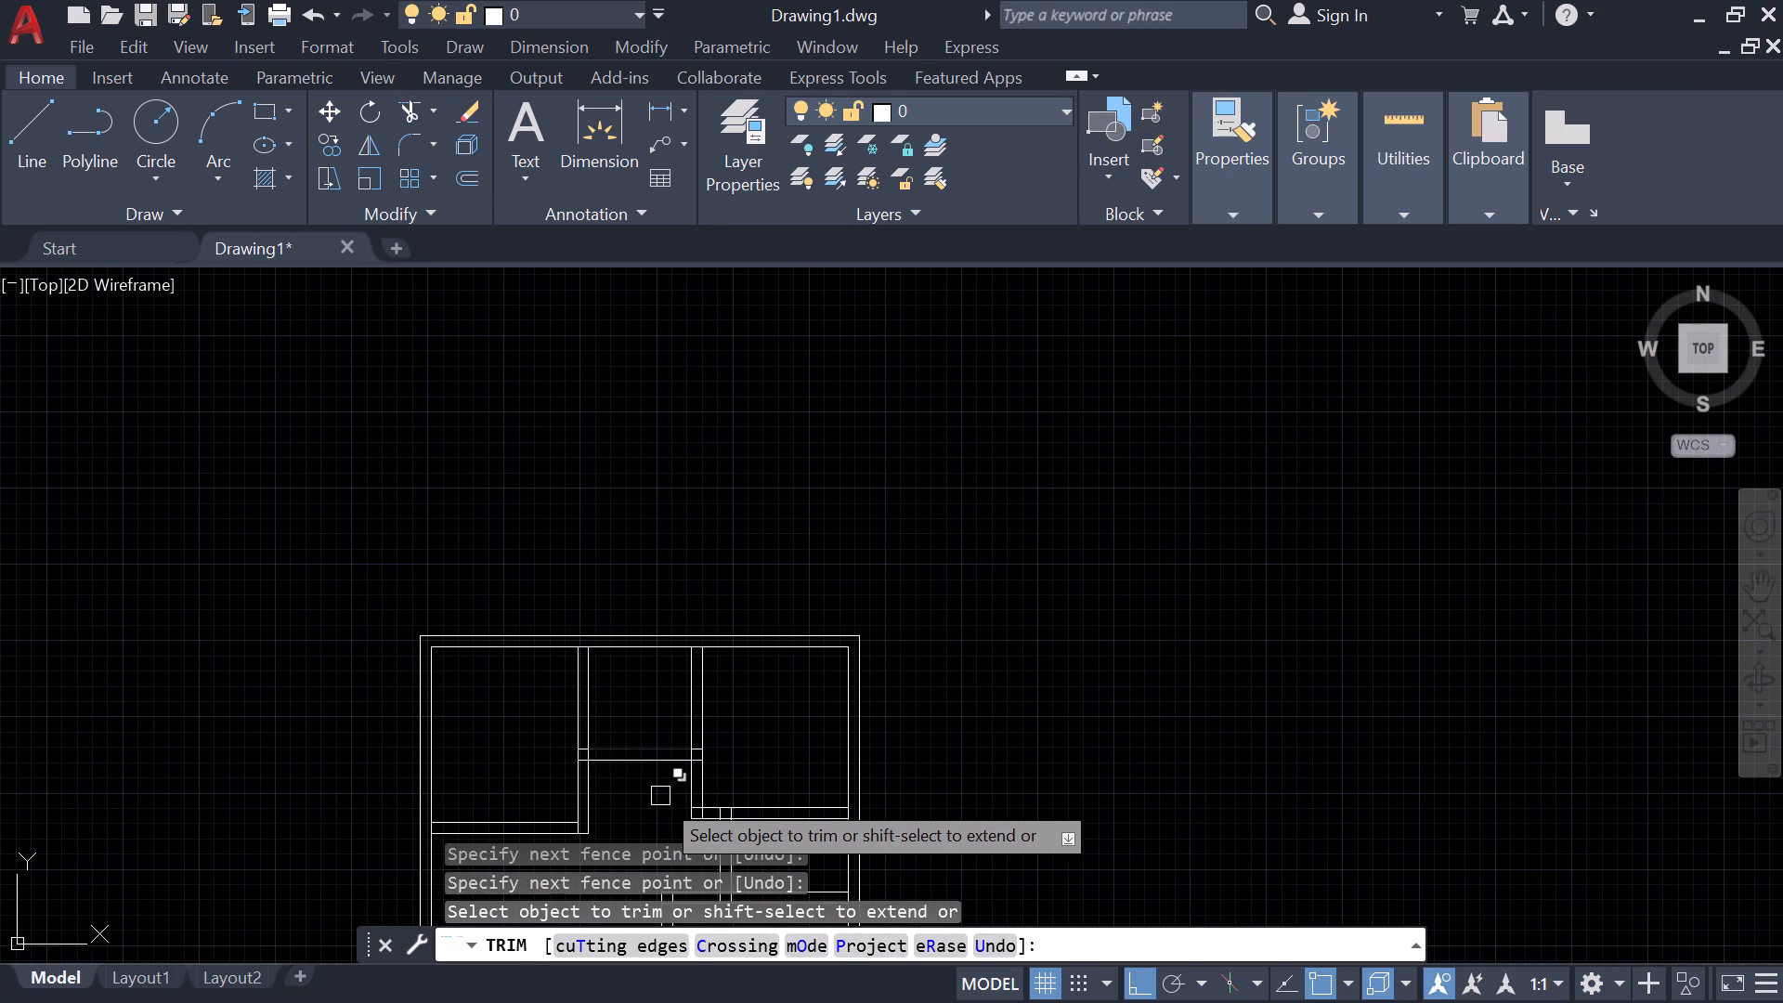
{"action": "middle_click_drag", "start_coordinate": [654, 813], "coordinate": [722, 468]}
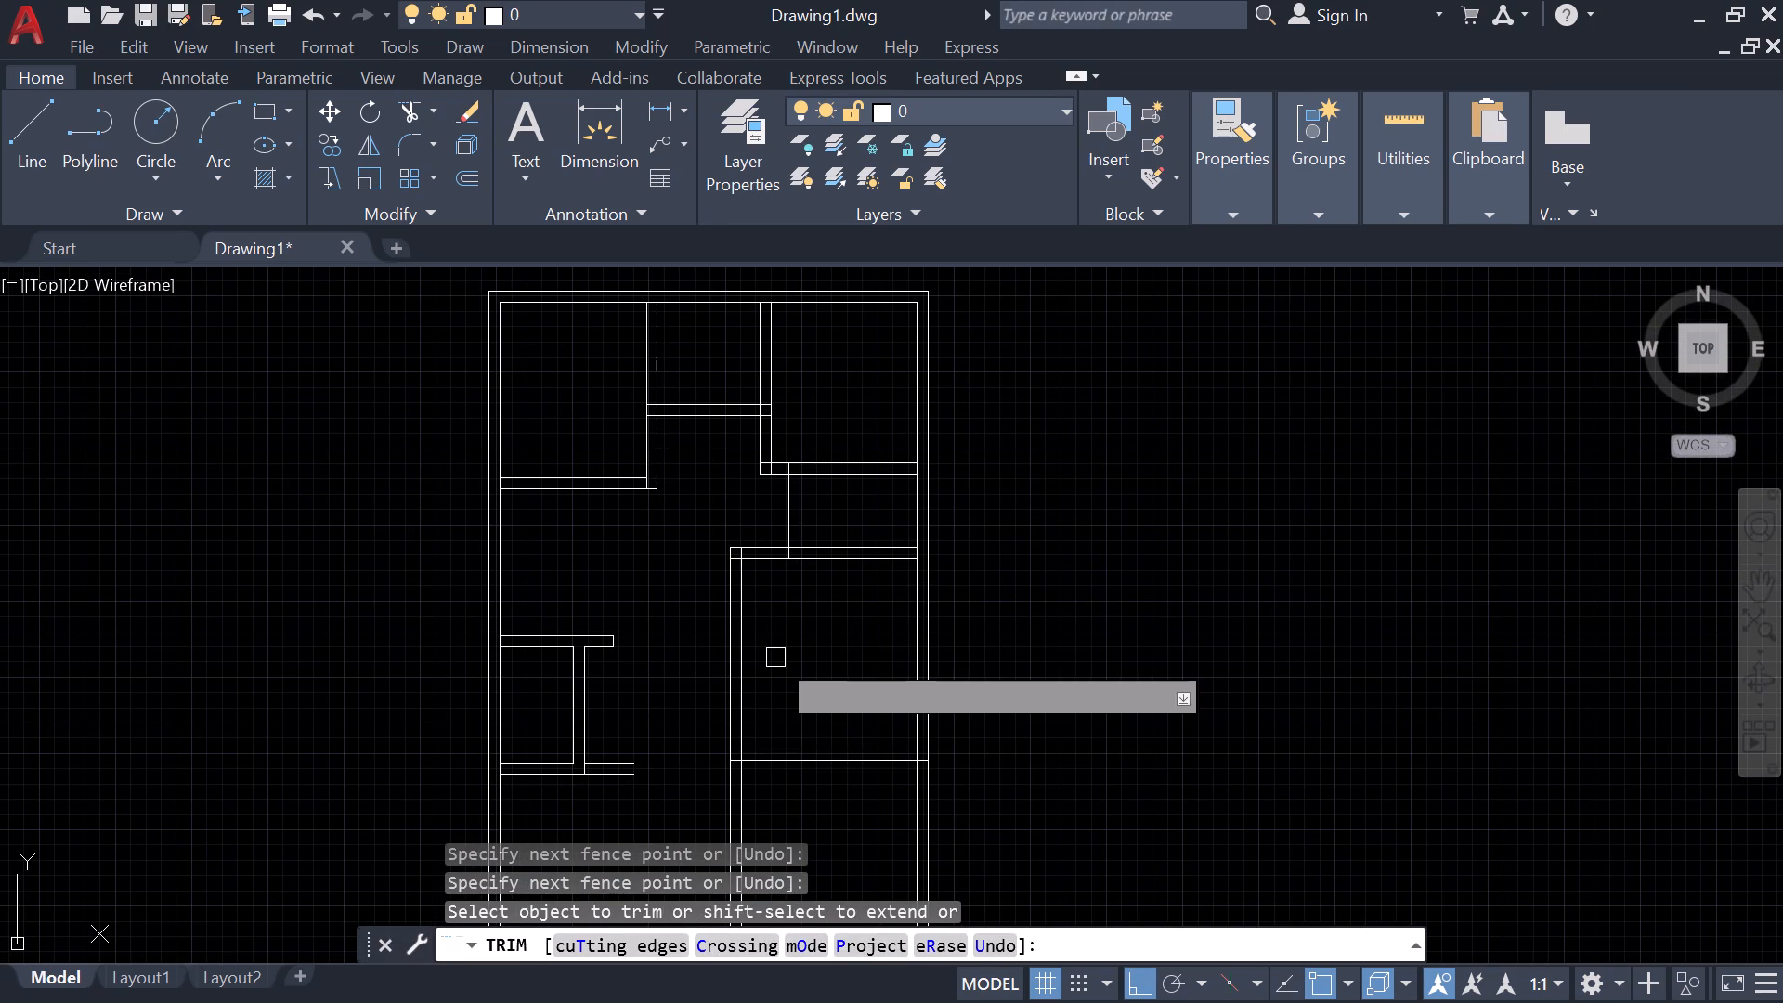
{"action": "scroll", "coordinate": [775, 711], "scroll_direction": "up", "scroll_amount": 1}
{"action": "scroll", "coordinate": [783, 735], "scroll_direction": "down", "scroll_amount": 1}
{"action": "middle_click_drag", "start_coordinate": [789, 753], "coordinate": [744, 715]}
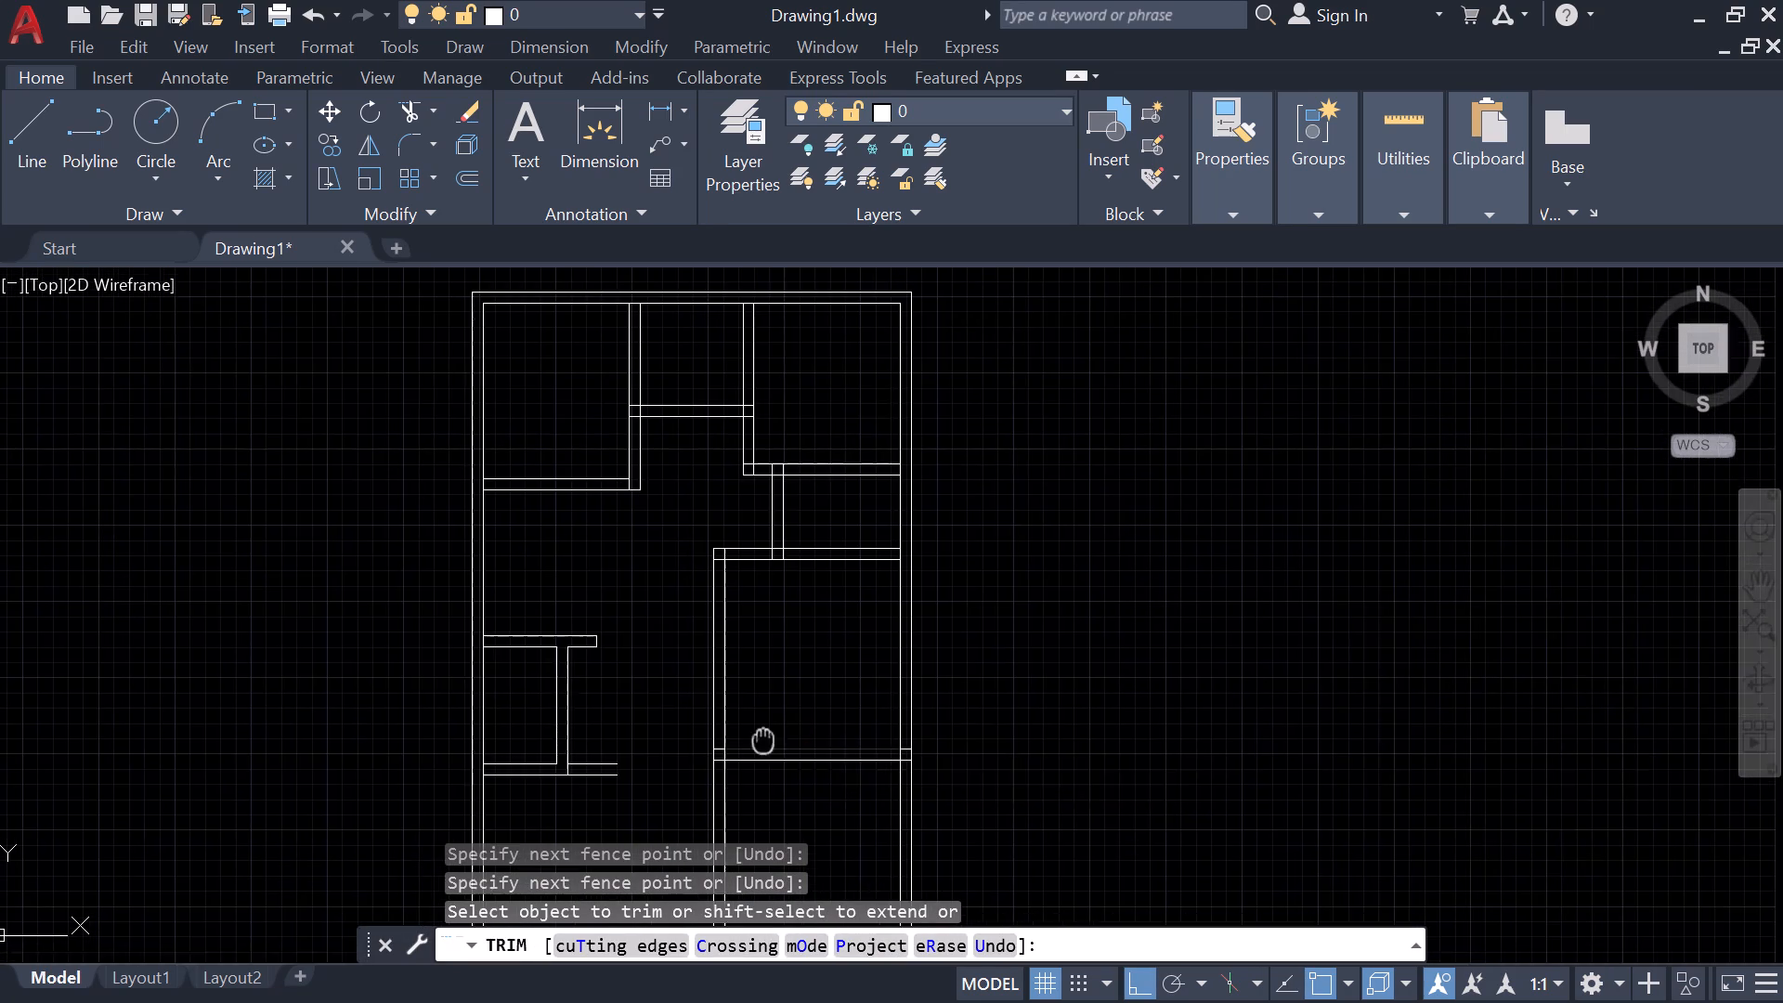
{"action": "middle_click_drag", "start_coordinate": [744, 715], "coordinate": [764, 450]}
{"action": "left_click_drag", "start_coordinate": [742, 704], "coordinate": [605, 659]}
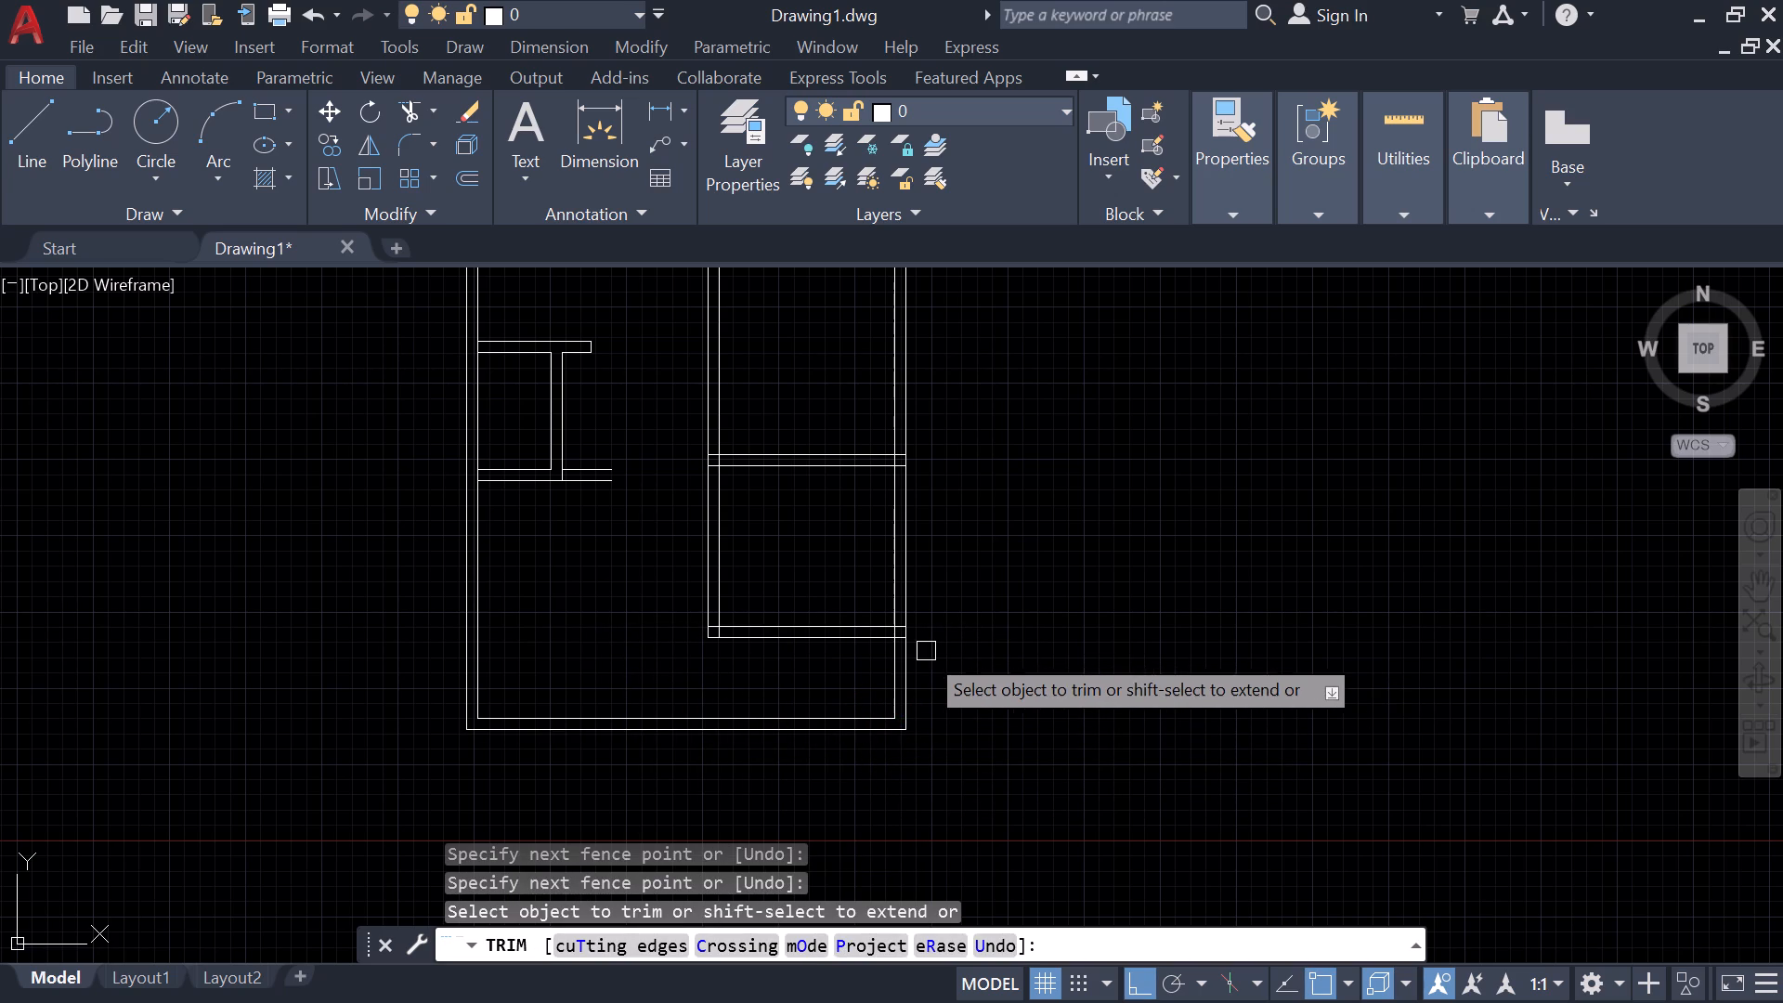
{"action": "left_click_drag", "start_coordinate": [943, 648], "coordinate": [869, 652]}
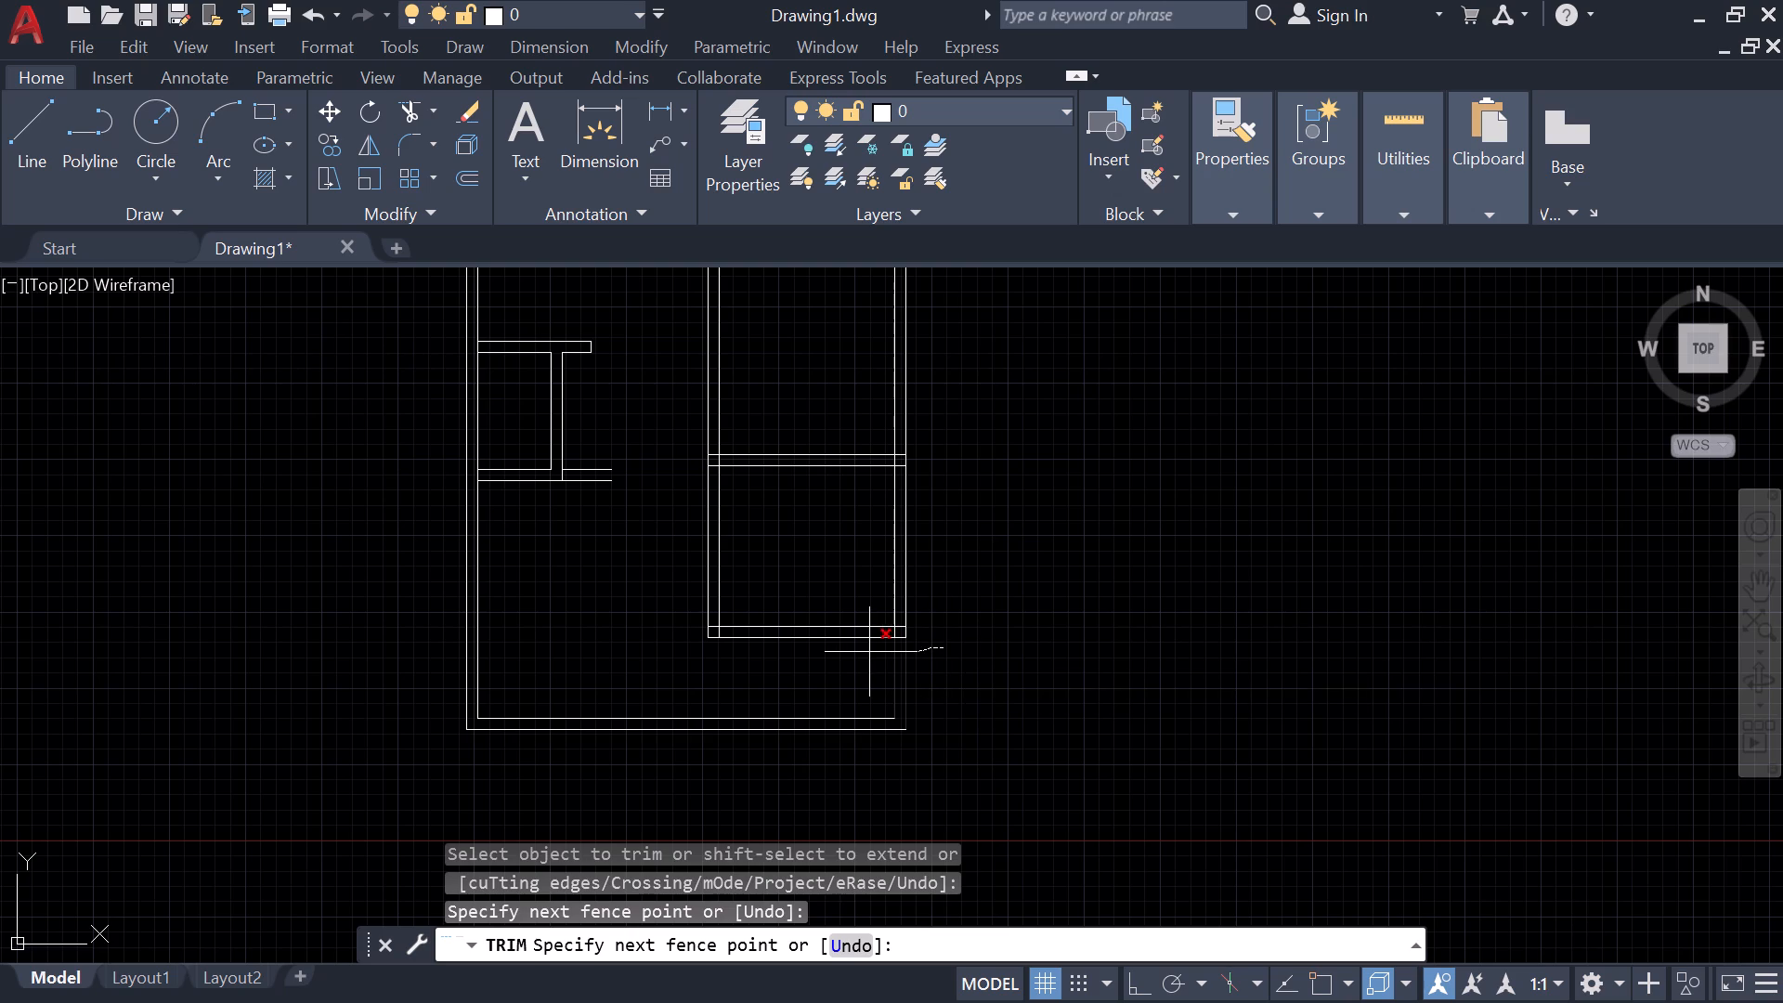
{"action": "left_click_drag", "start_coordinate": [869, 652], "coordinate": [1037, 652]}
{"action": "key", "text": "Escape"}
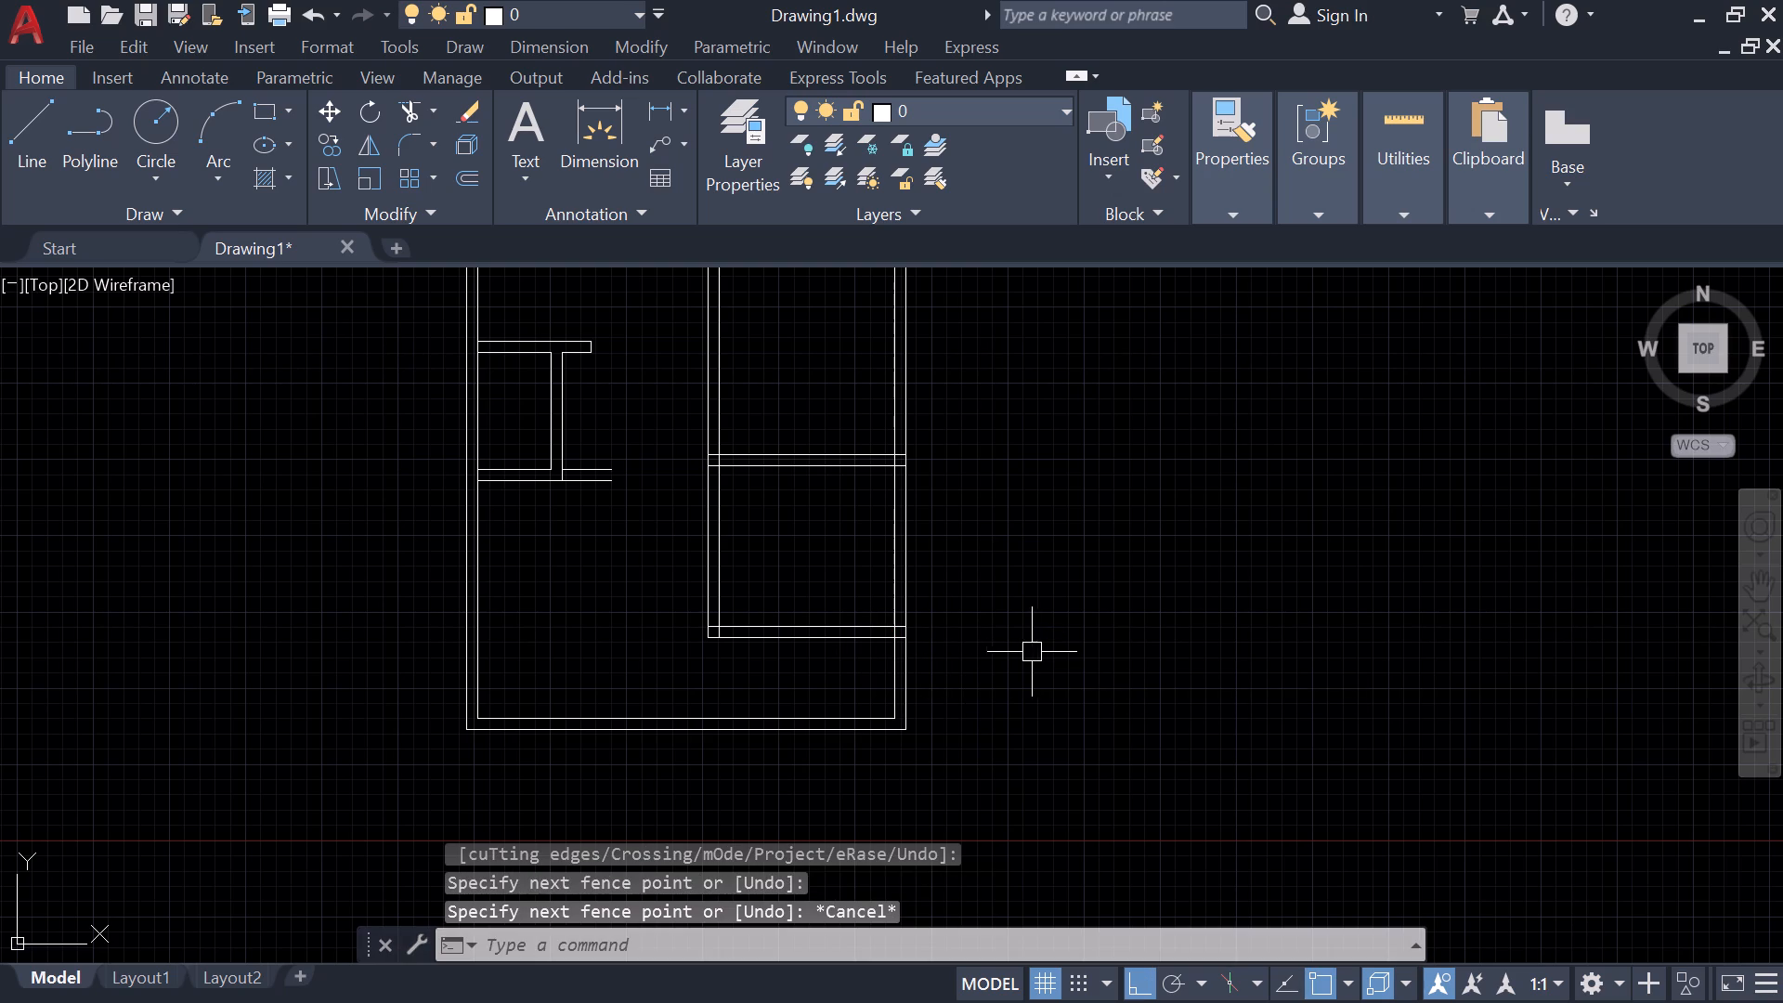
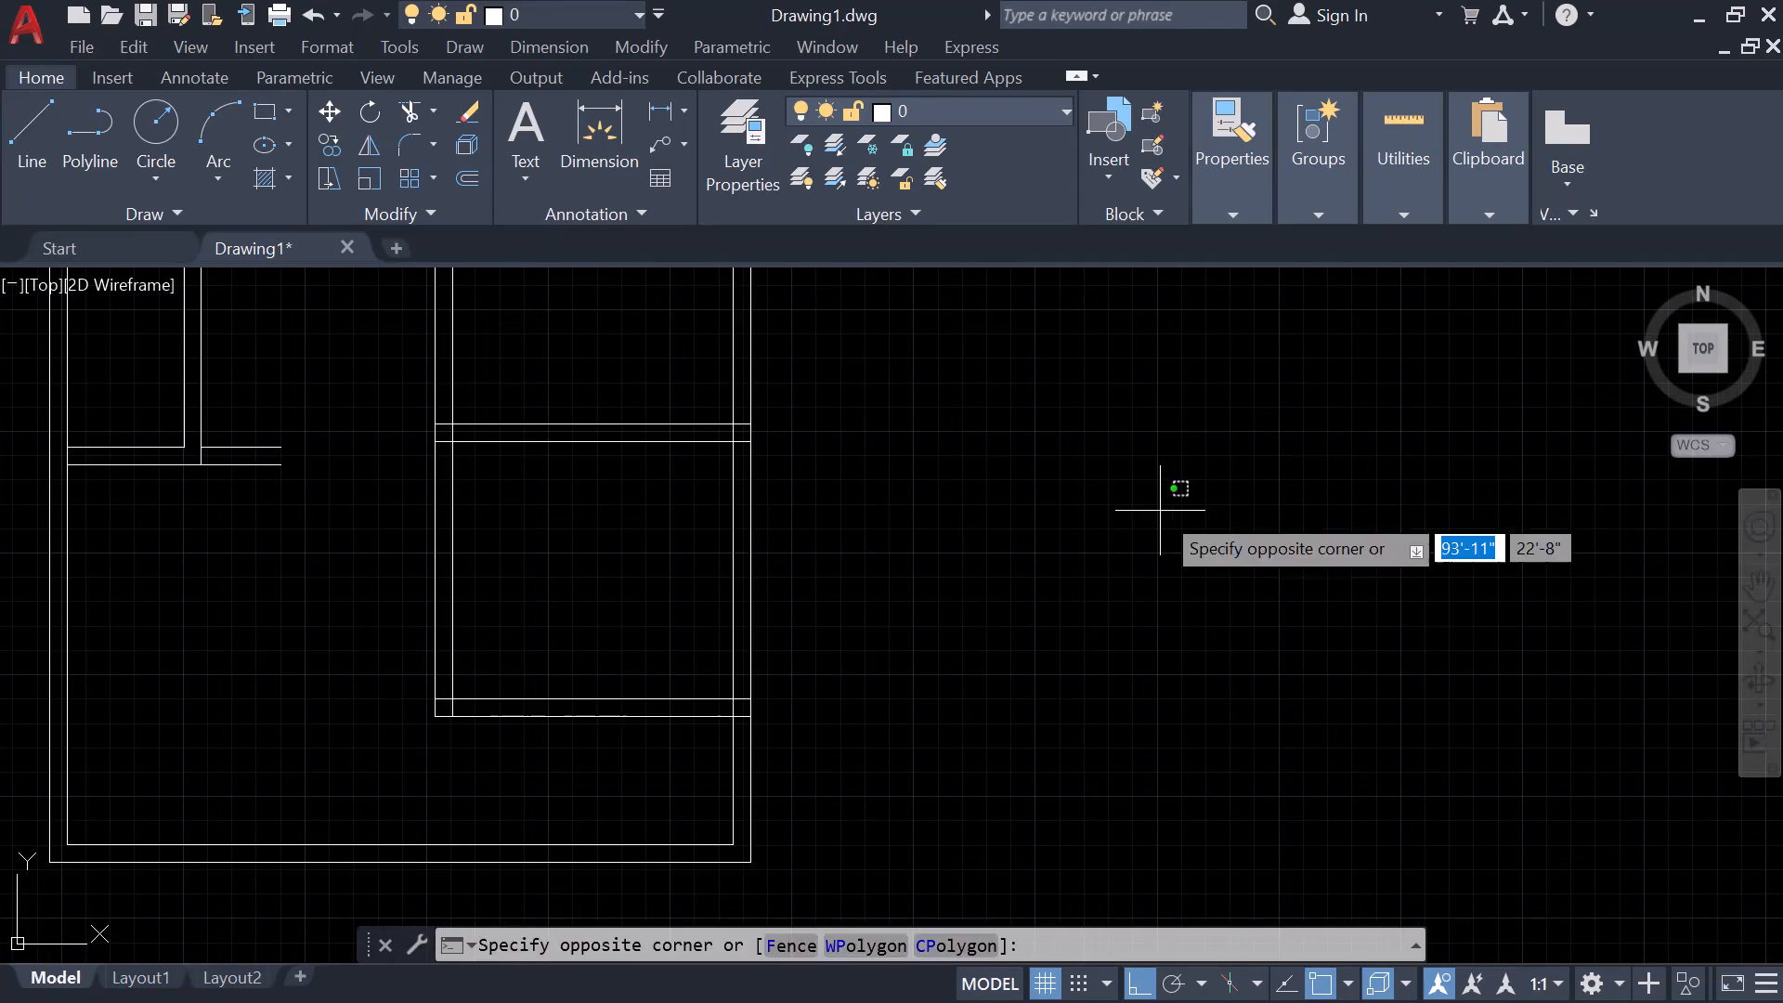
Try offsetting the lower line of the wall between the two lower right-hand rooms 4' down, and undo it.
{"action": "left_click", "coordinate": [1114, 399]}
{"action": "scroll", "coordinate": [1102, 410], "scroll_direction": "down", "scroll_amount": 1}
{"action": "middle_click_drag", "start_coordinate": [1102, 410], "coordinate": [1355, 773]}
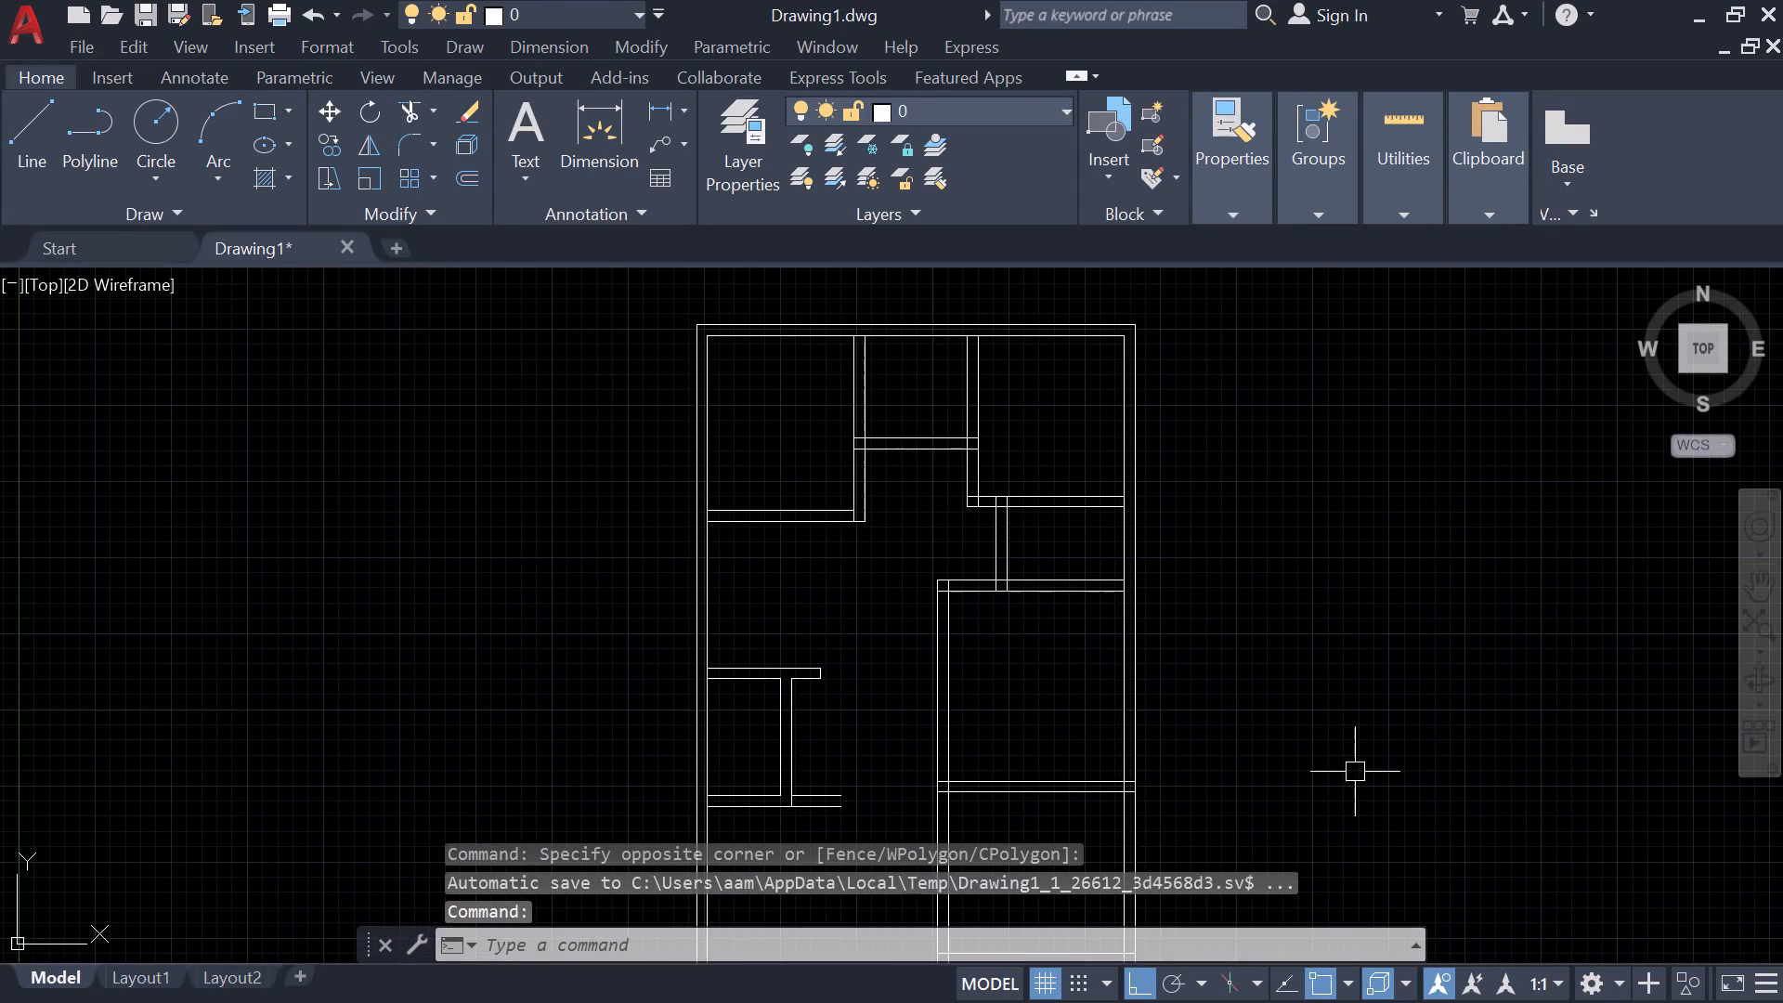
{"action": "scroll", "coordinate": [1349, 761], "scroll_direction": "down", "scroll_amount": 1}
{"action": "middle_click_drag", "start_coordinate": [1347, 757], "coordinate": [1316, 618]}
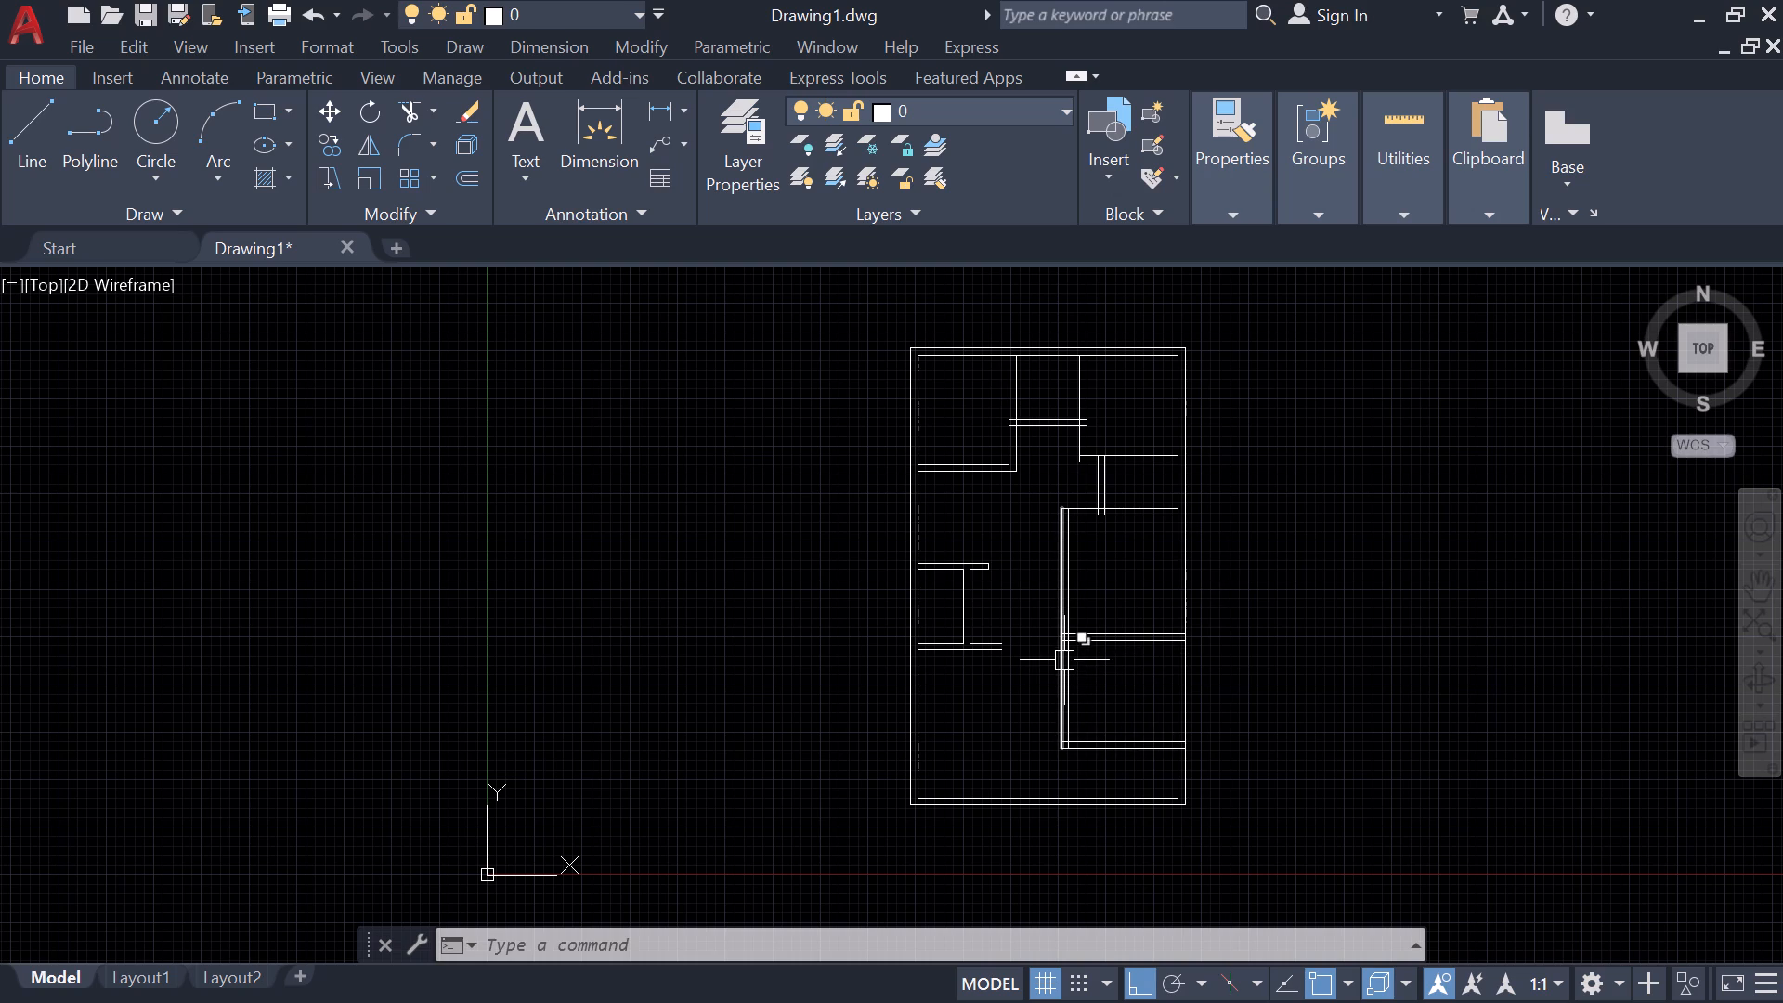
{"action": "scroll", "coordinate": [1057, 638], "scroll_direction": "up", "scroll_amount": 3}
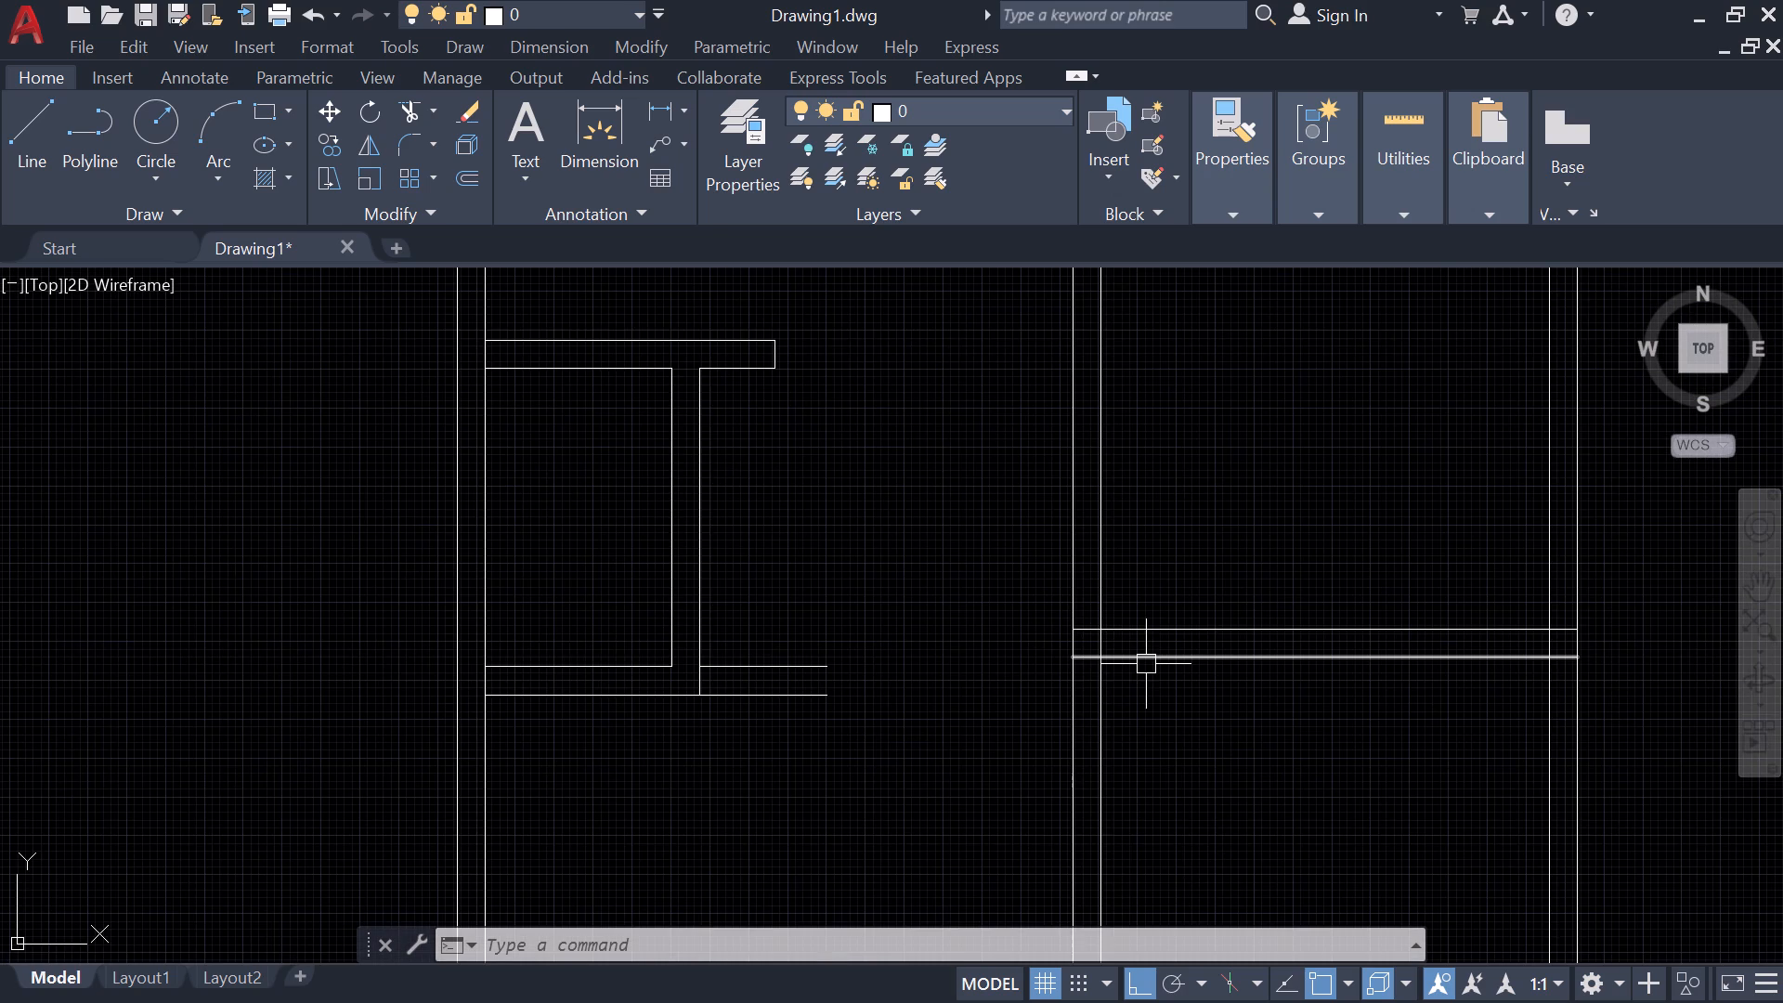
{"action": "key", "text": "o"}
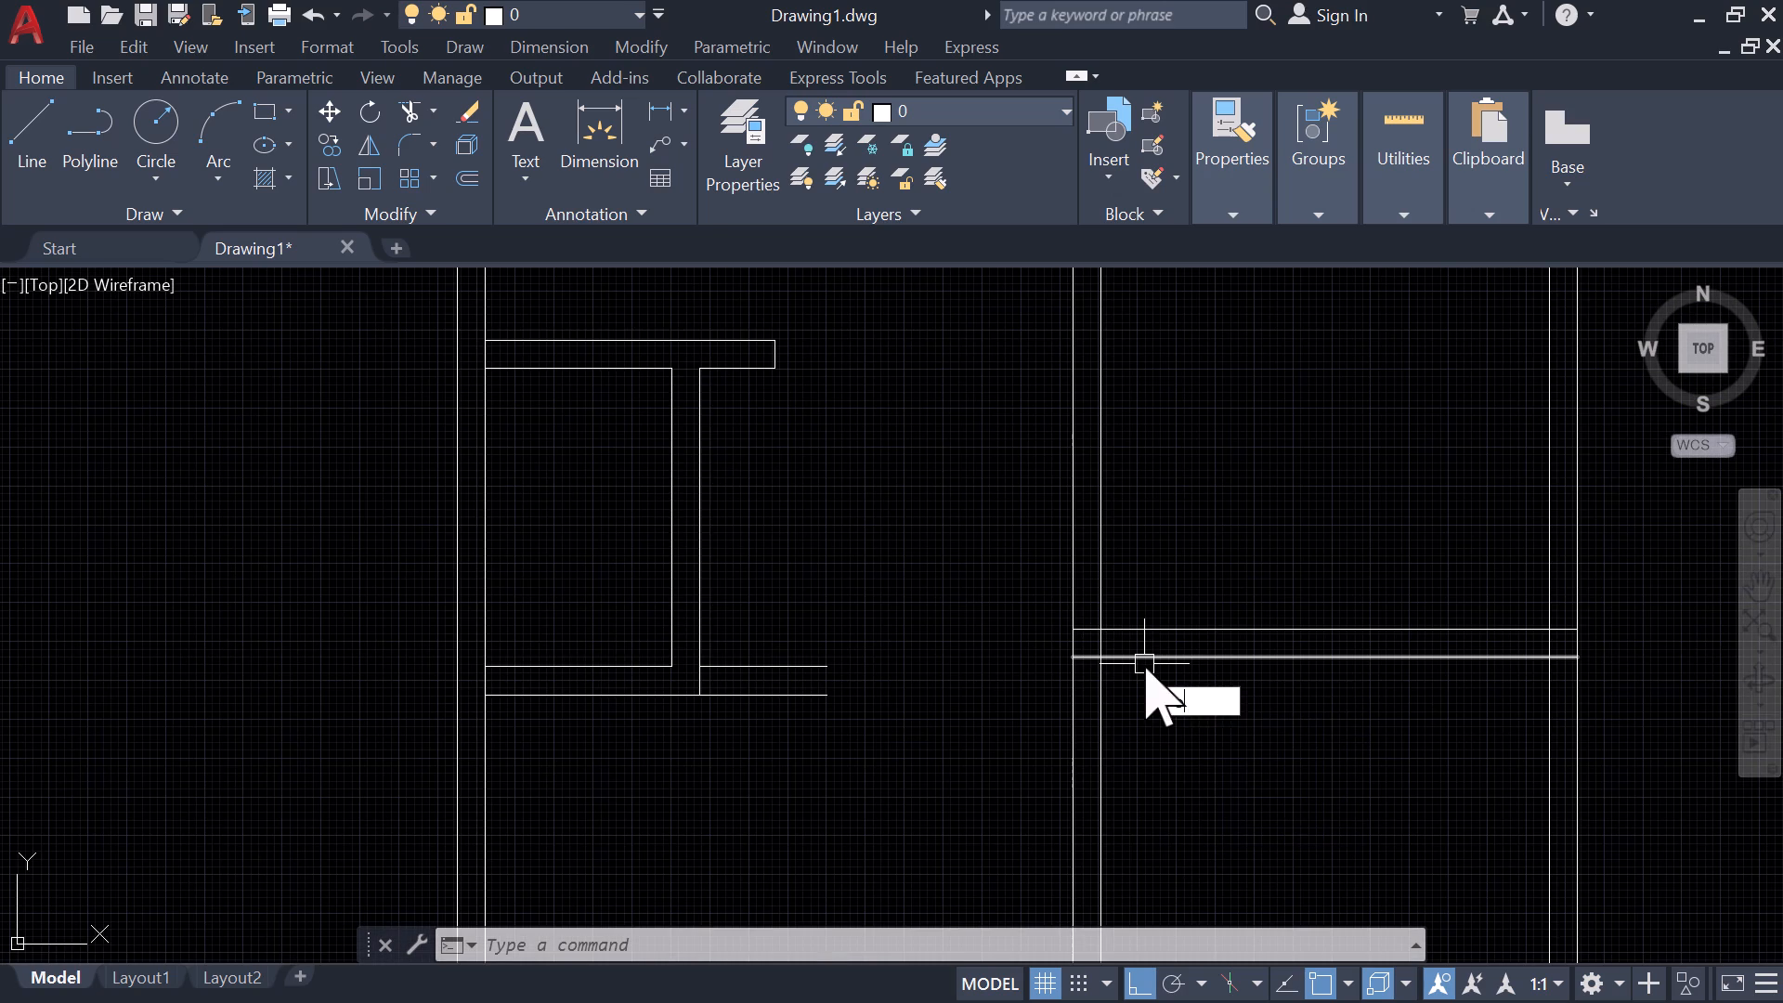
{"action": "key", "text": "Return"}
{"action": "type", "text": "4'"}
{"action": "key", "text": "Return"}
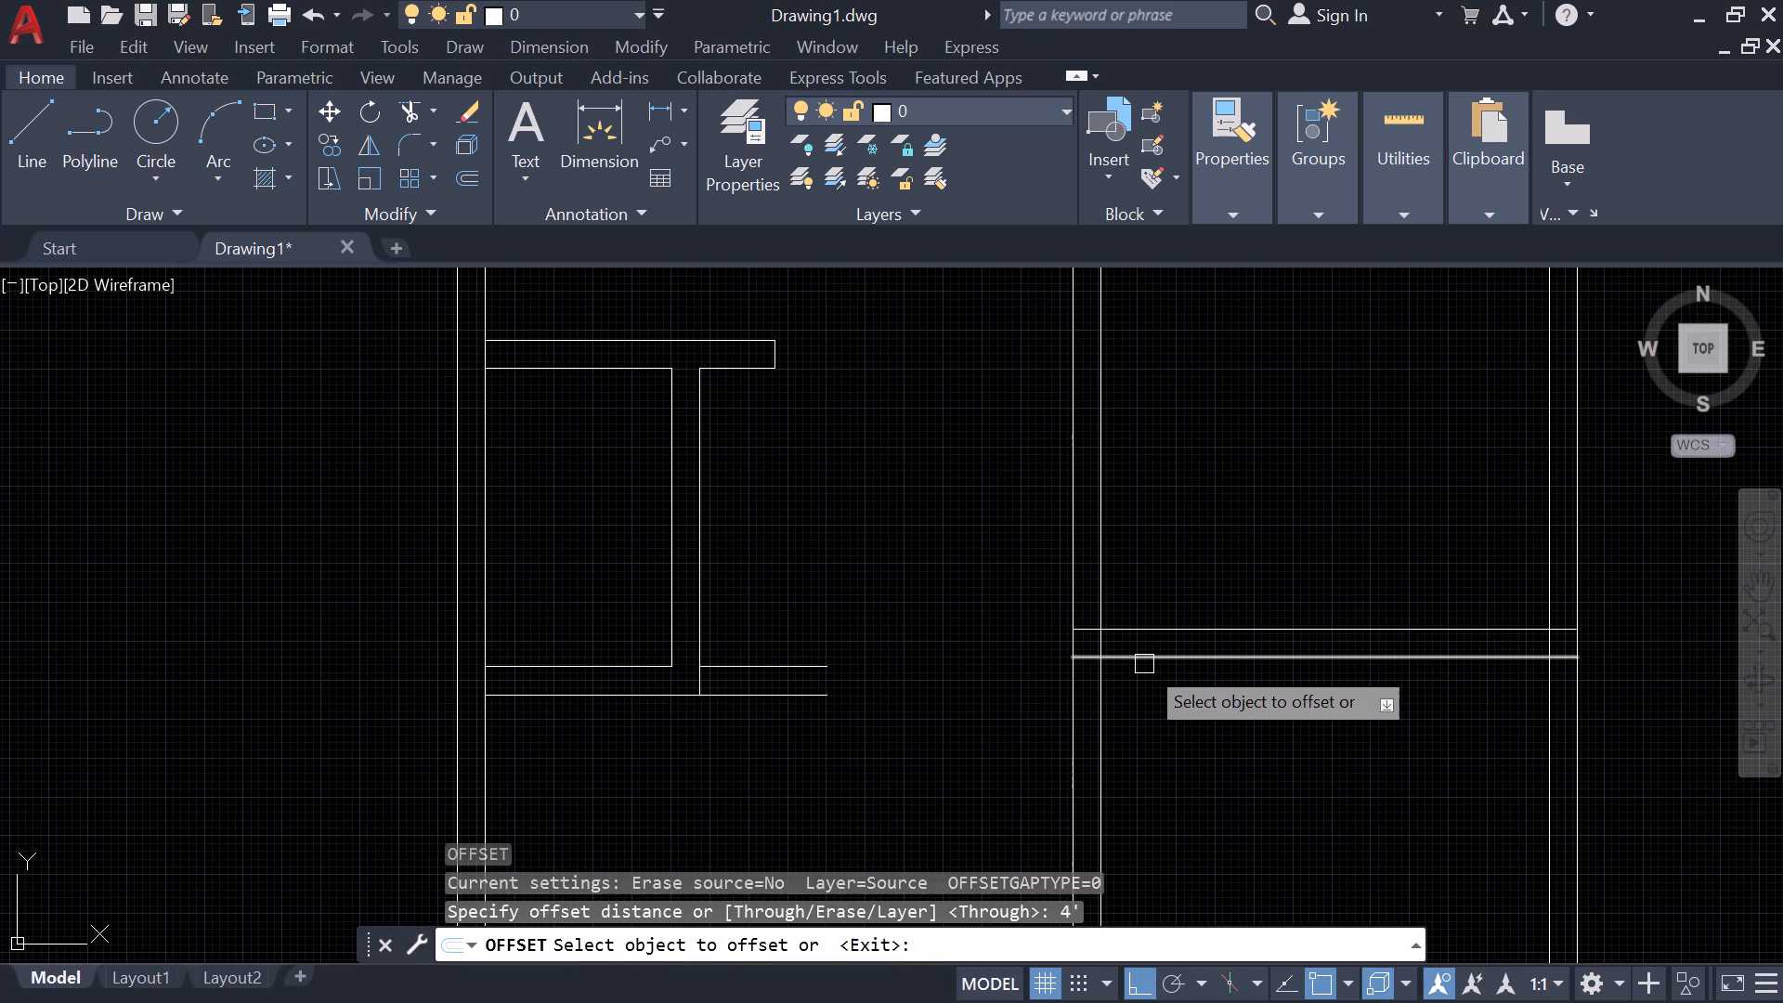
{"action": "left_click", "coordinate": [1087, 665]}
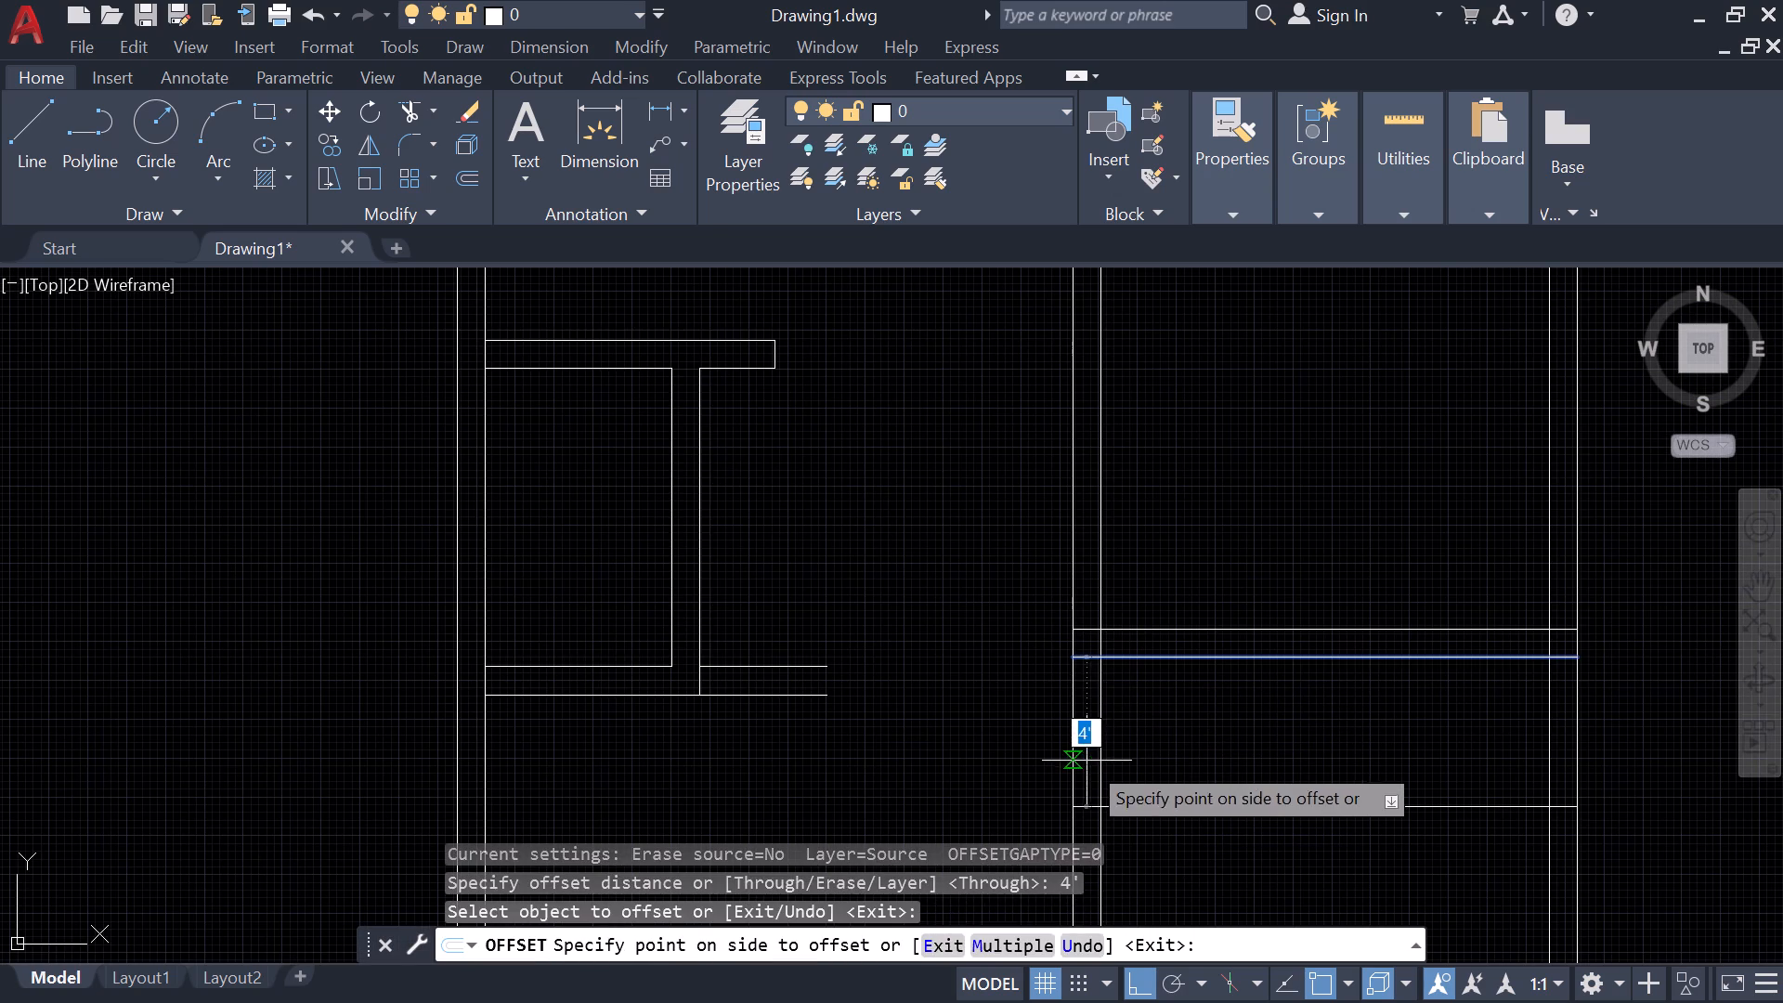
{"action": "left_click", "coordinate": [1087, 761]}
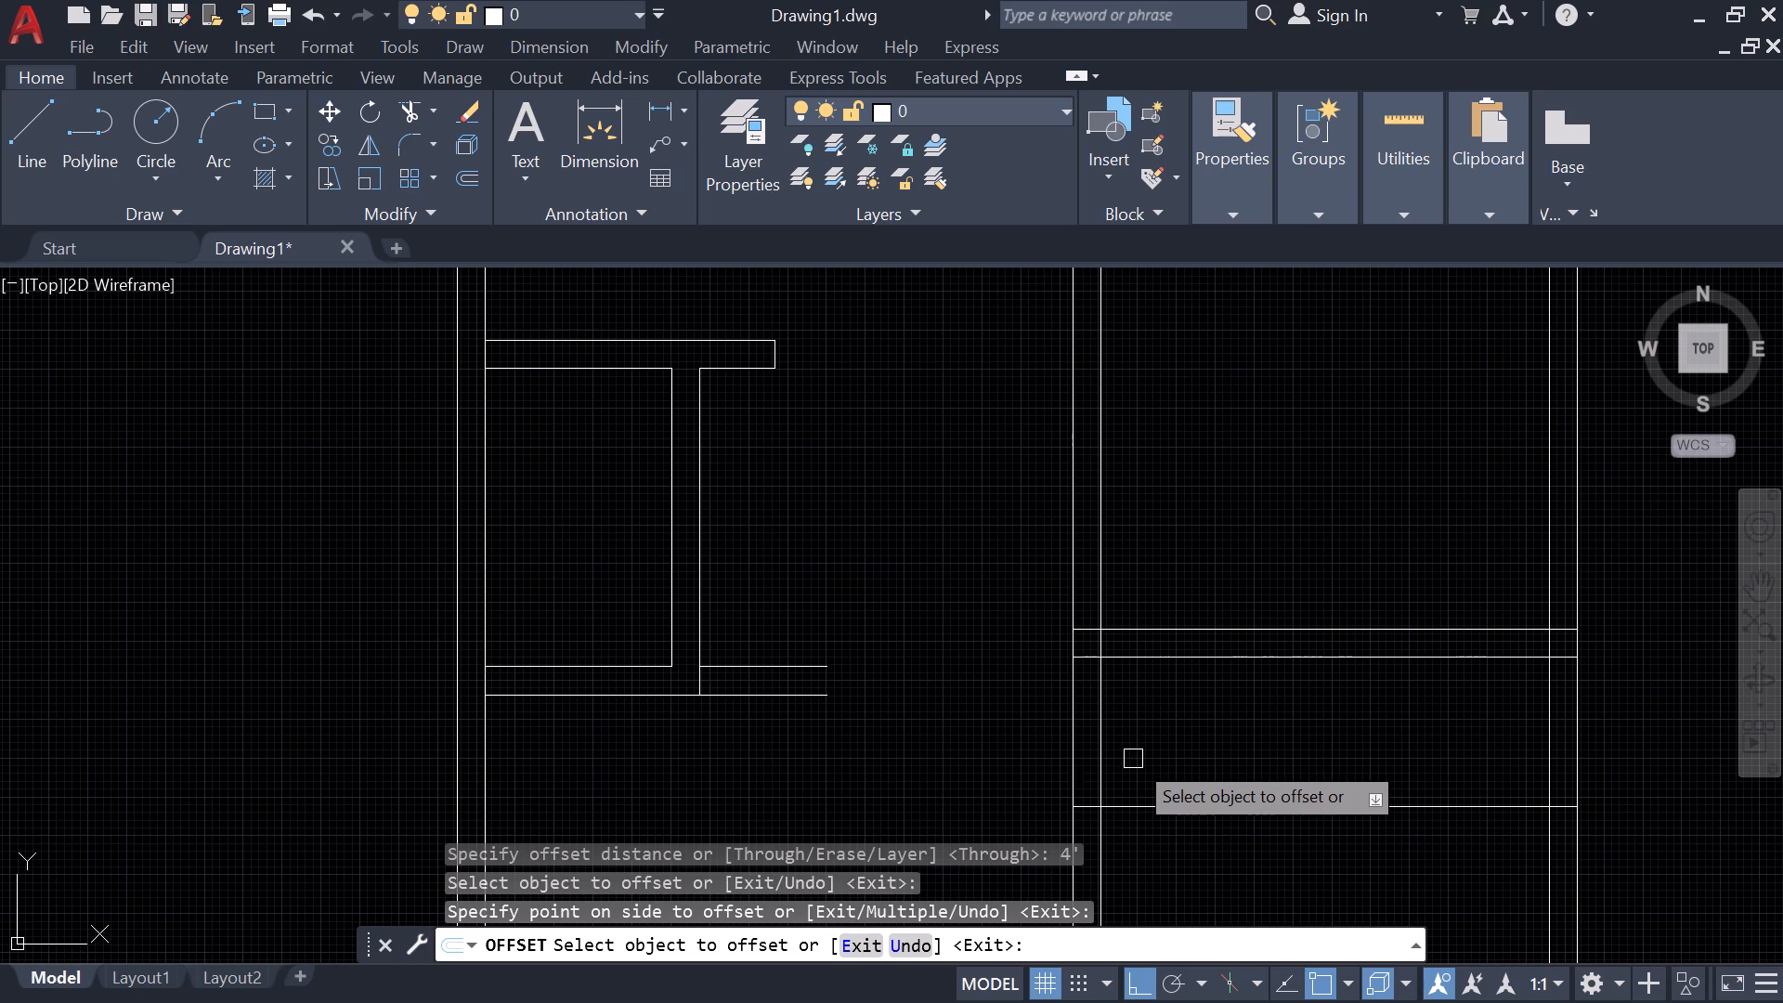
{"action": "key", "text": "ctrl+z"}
Offset the lower line of the wall between the two lower right-hand rooms 3' down.
{"action": "left_click", "coordinate": [1087, 663]}
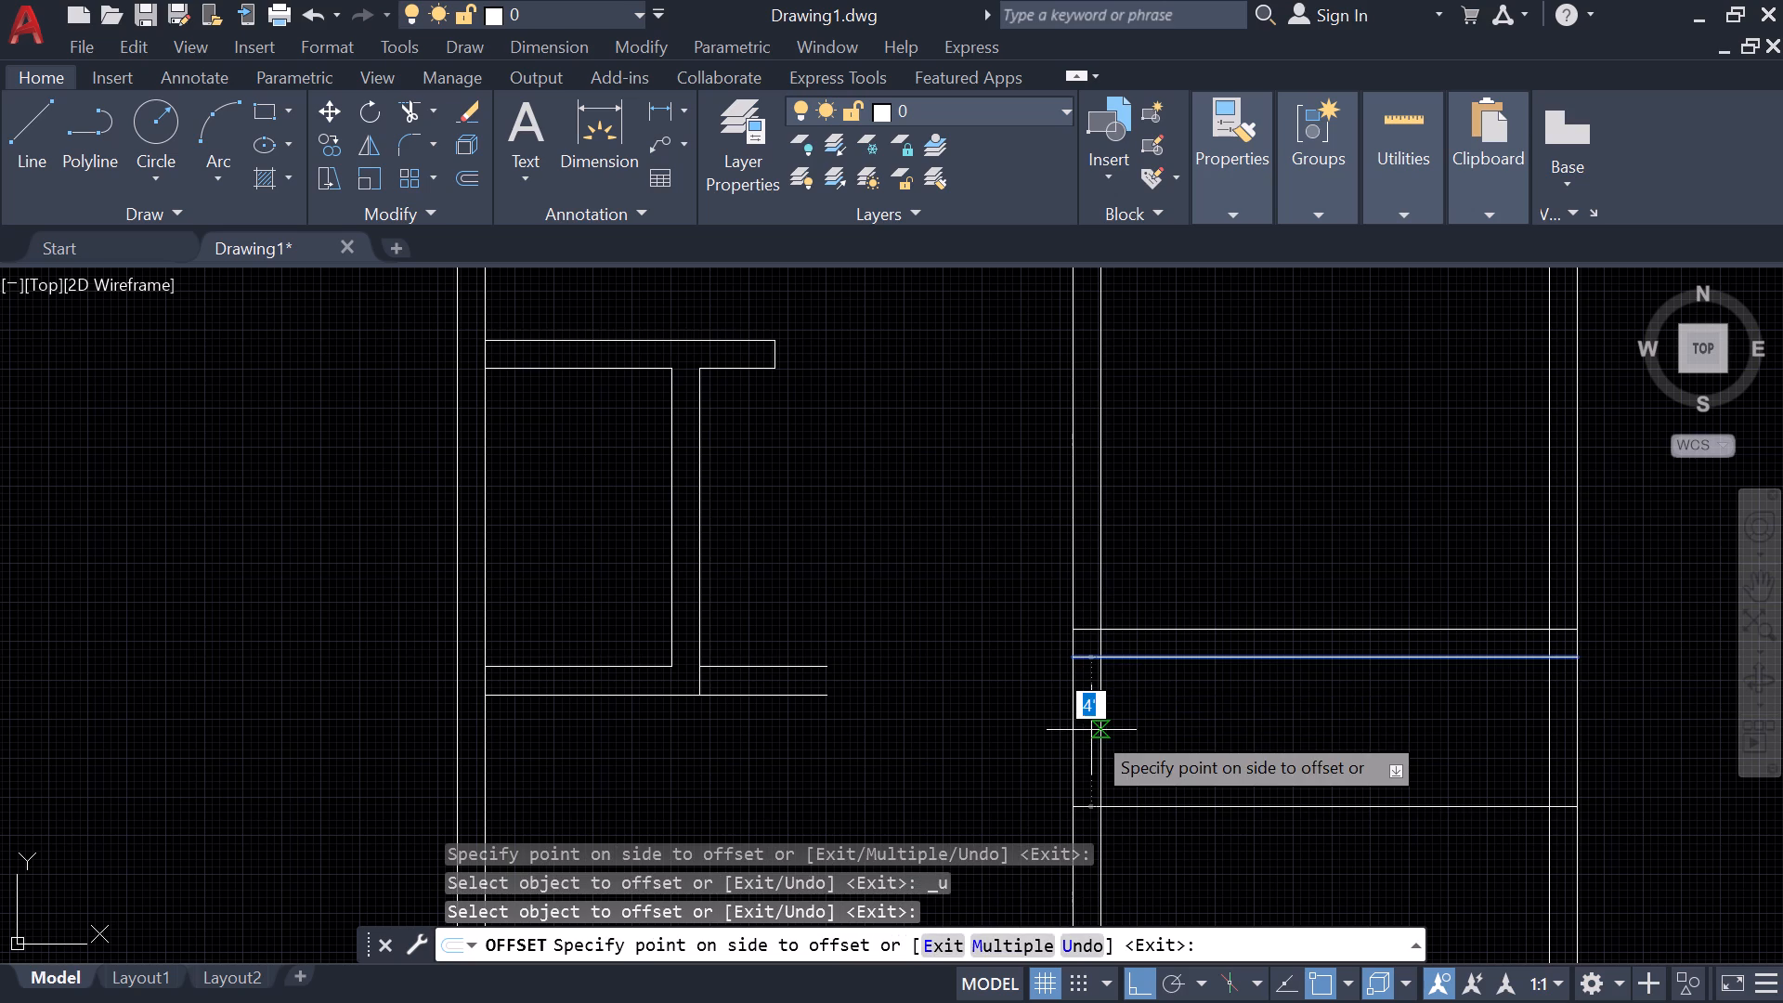
{"action": "type", "text": "3'"}
{"action": "key", "text": "Return"}
{"action": "key", "text": "Escape"}
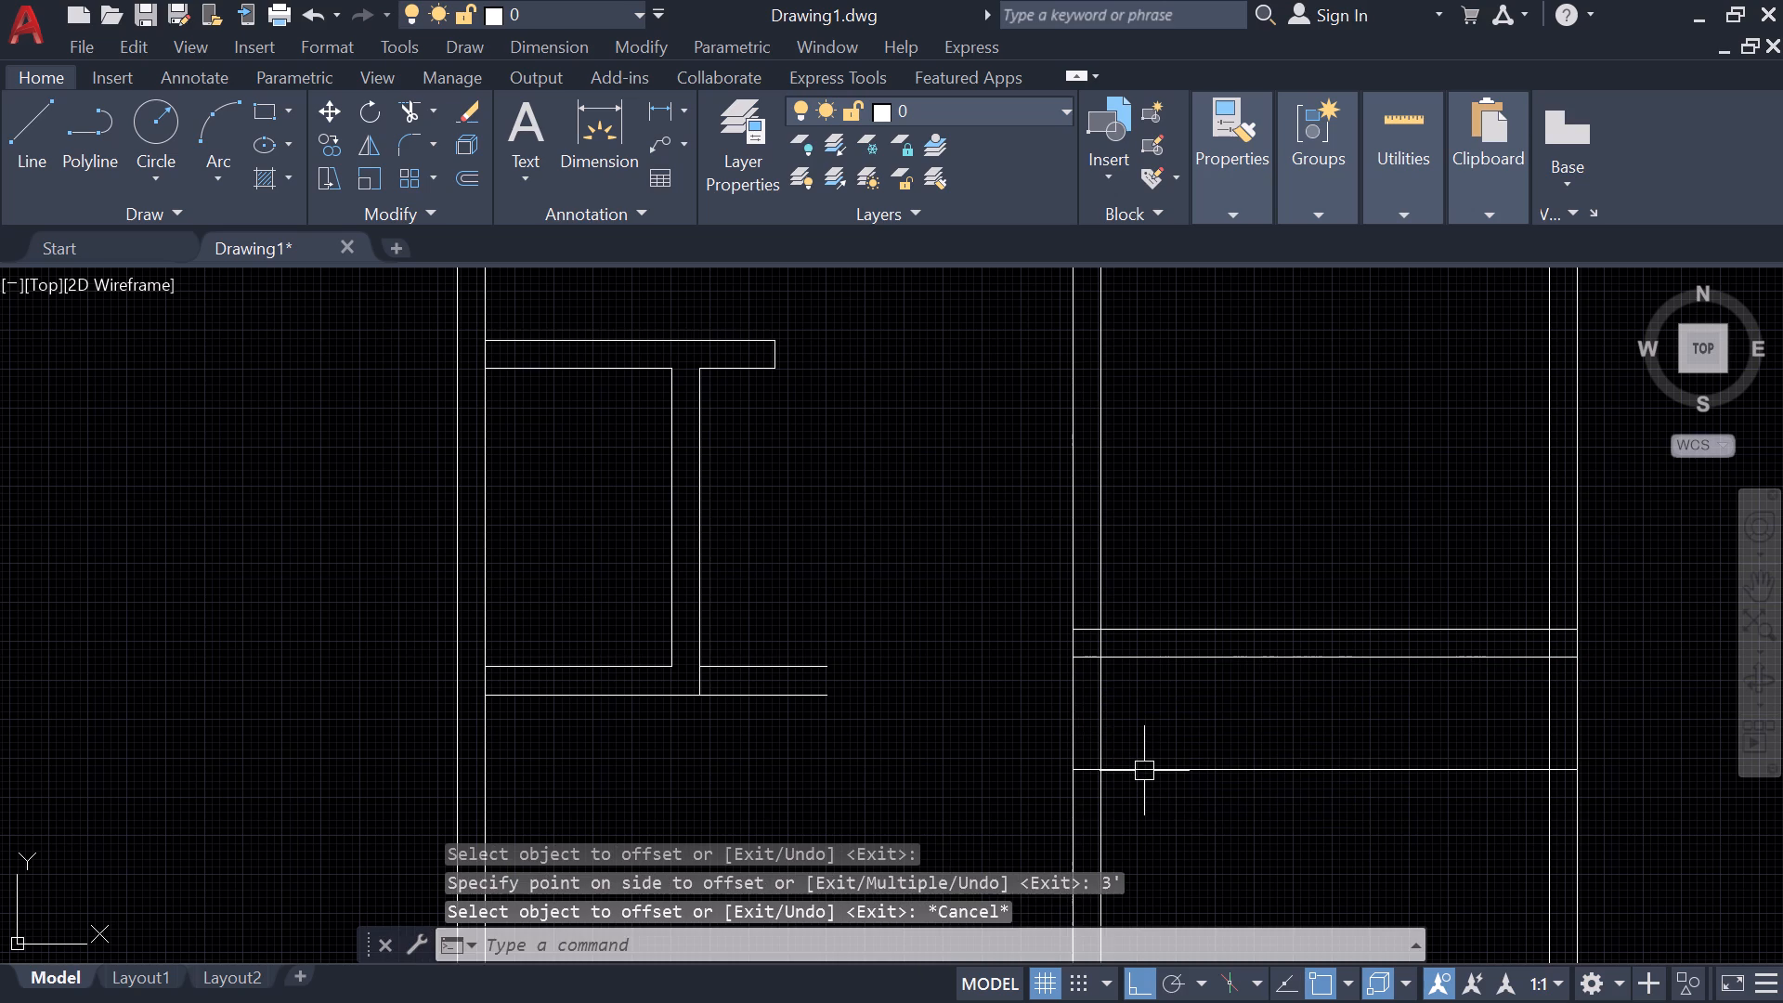
Trim the lower right room's left wall between the dividing wall and the 3' offset line, and trim that line's excess across the room.
{"action": "type", "text": "tr"}
{"action": "key", "text": "space"}
{"action": "left_click_drag", "start_coordinate": [1178, 834], "coordinate": [1011, 704]}
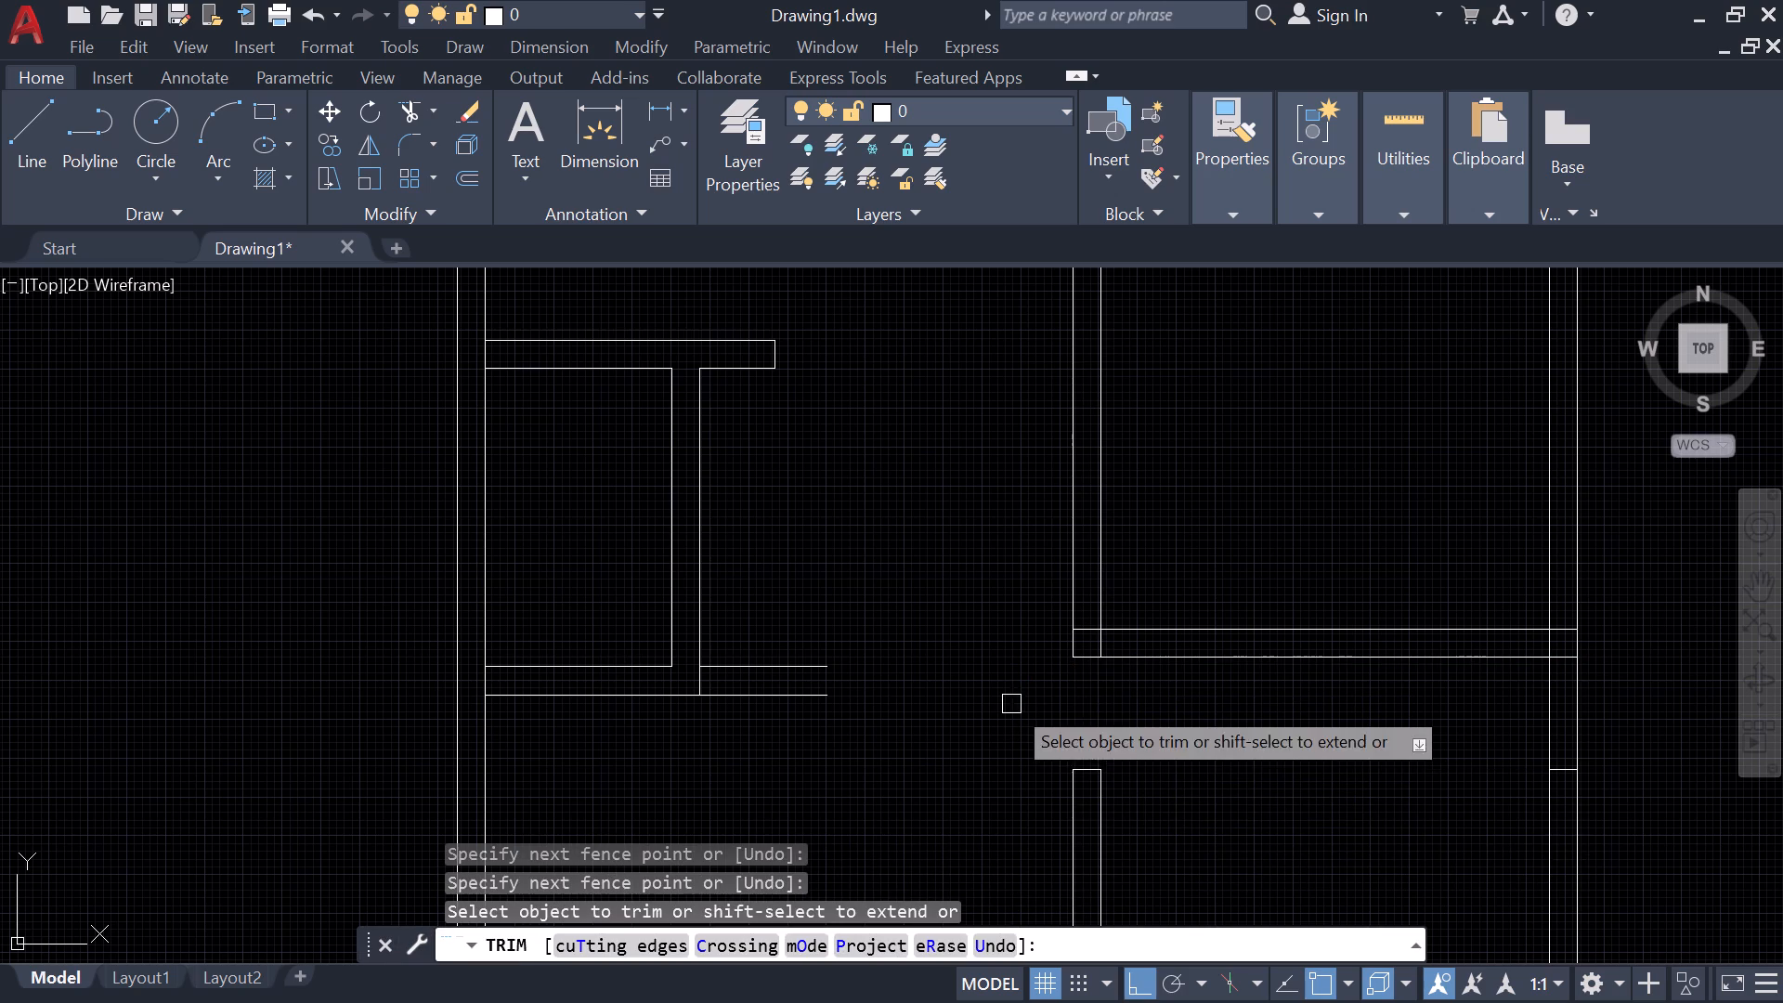
{"action": "left_click", "coordinate": [1565, 770]}
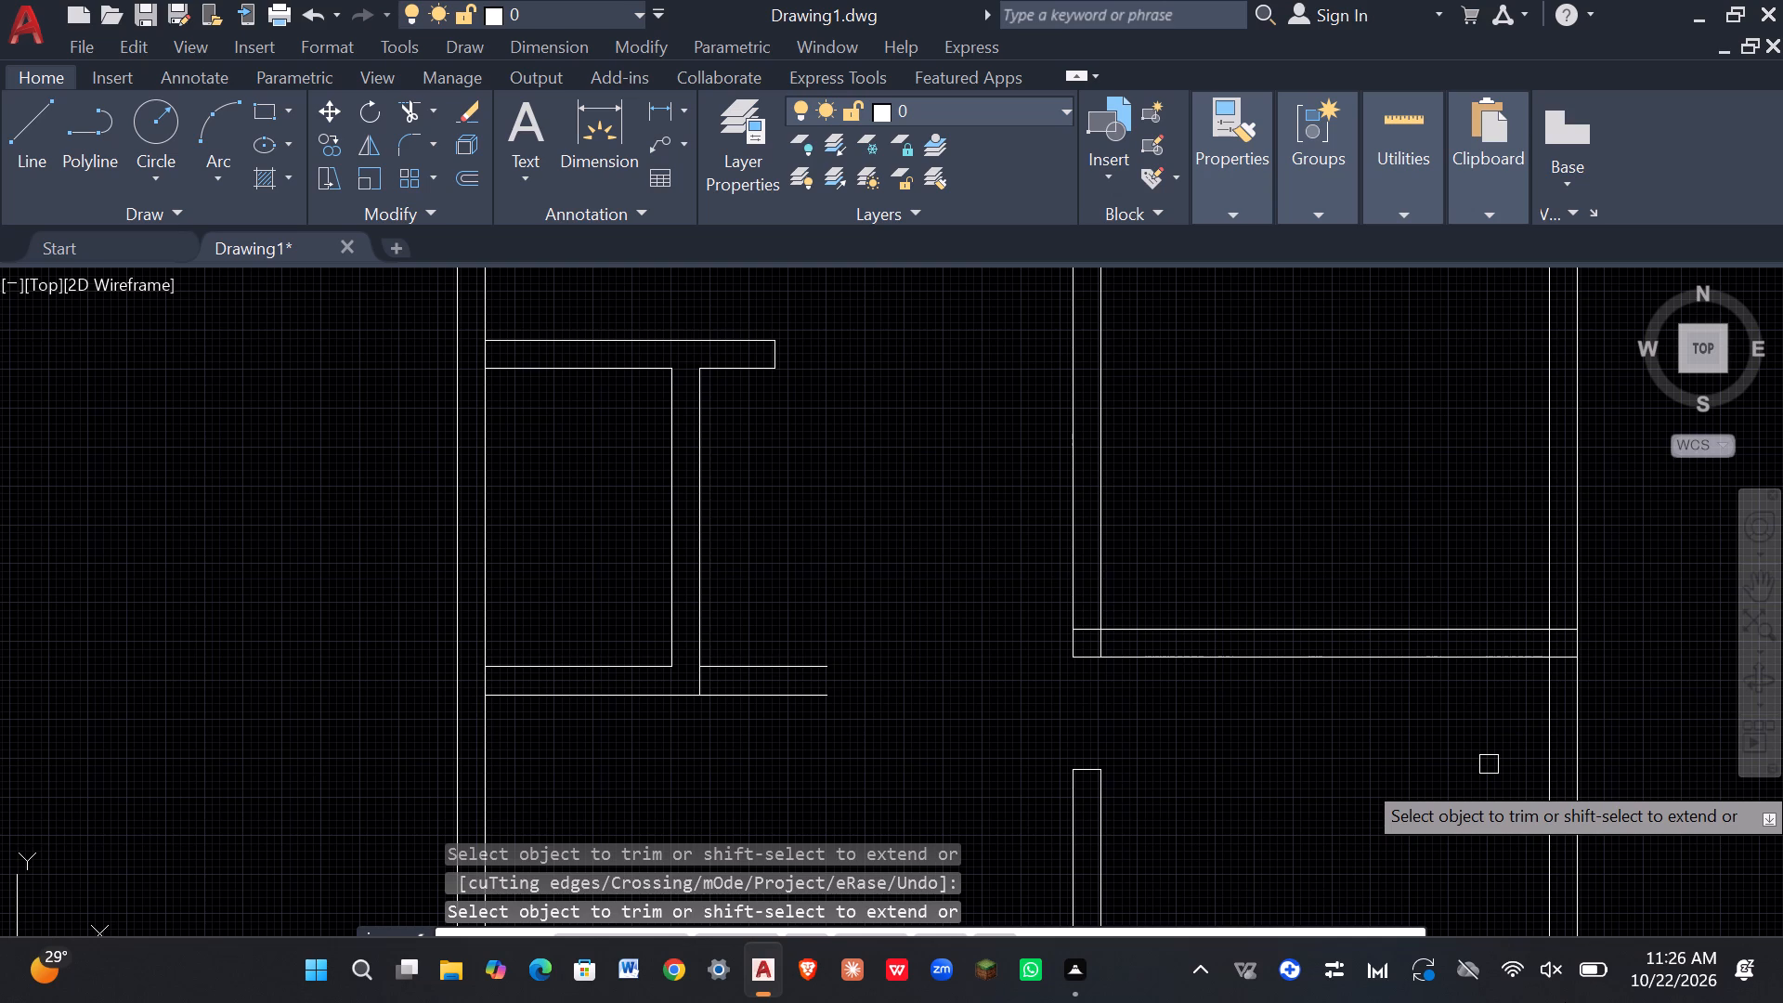
{"action": "scroll", "coordinate": [1313, 822], "scroll_direction": "down", "scroll_amount": 2}
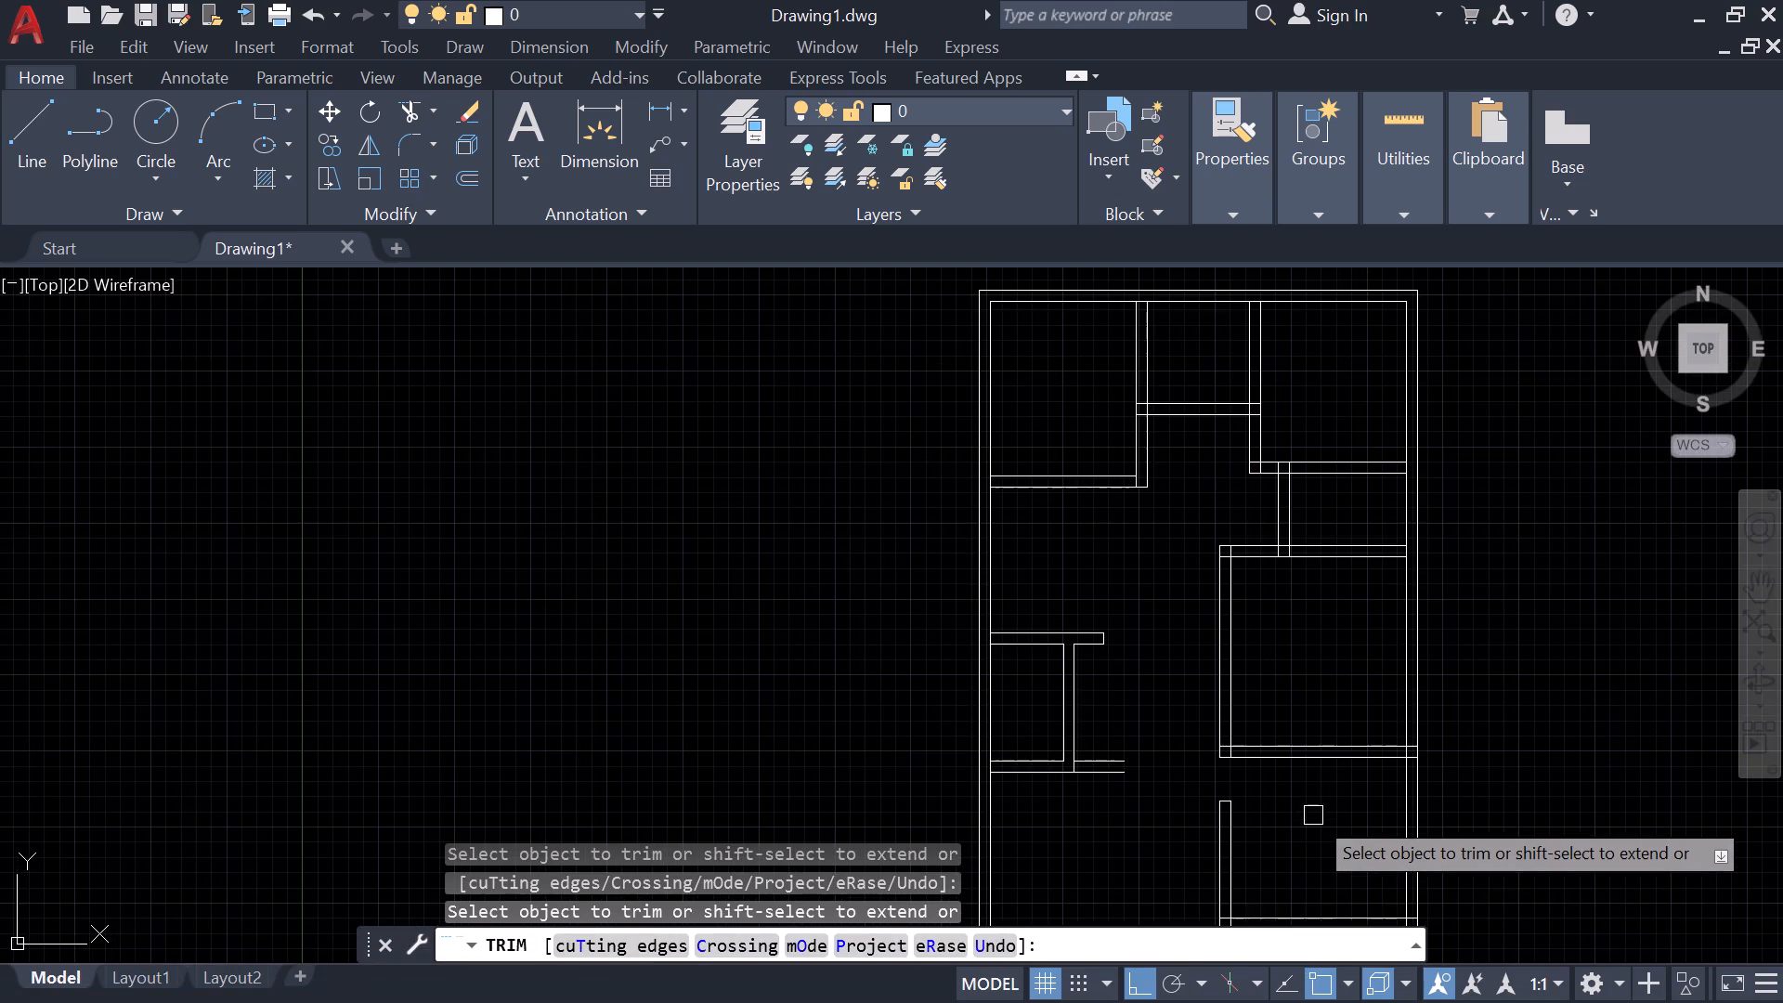
{"action": "middle_click_drag", "start_coordinate": [1282, 805], "coordinate": [1081, 519]}
{"action": "scroll", "coordinate": [1087, 522], "scroll_direction": "up", "scroll_amount": 1}
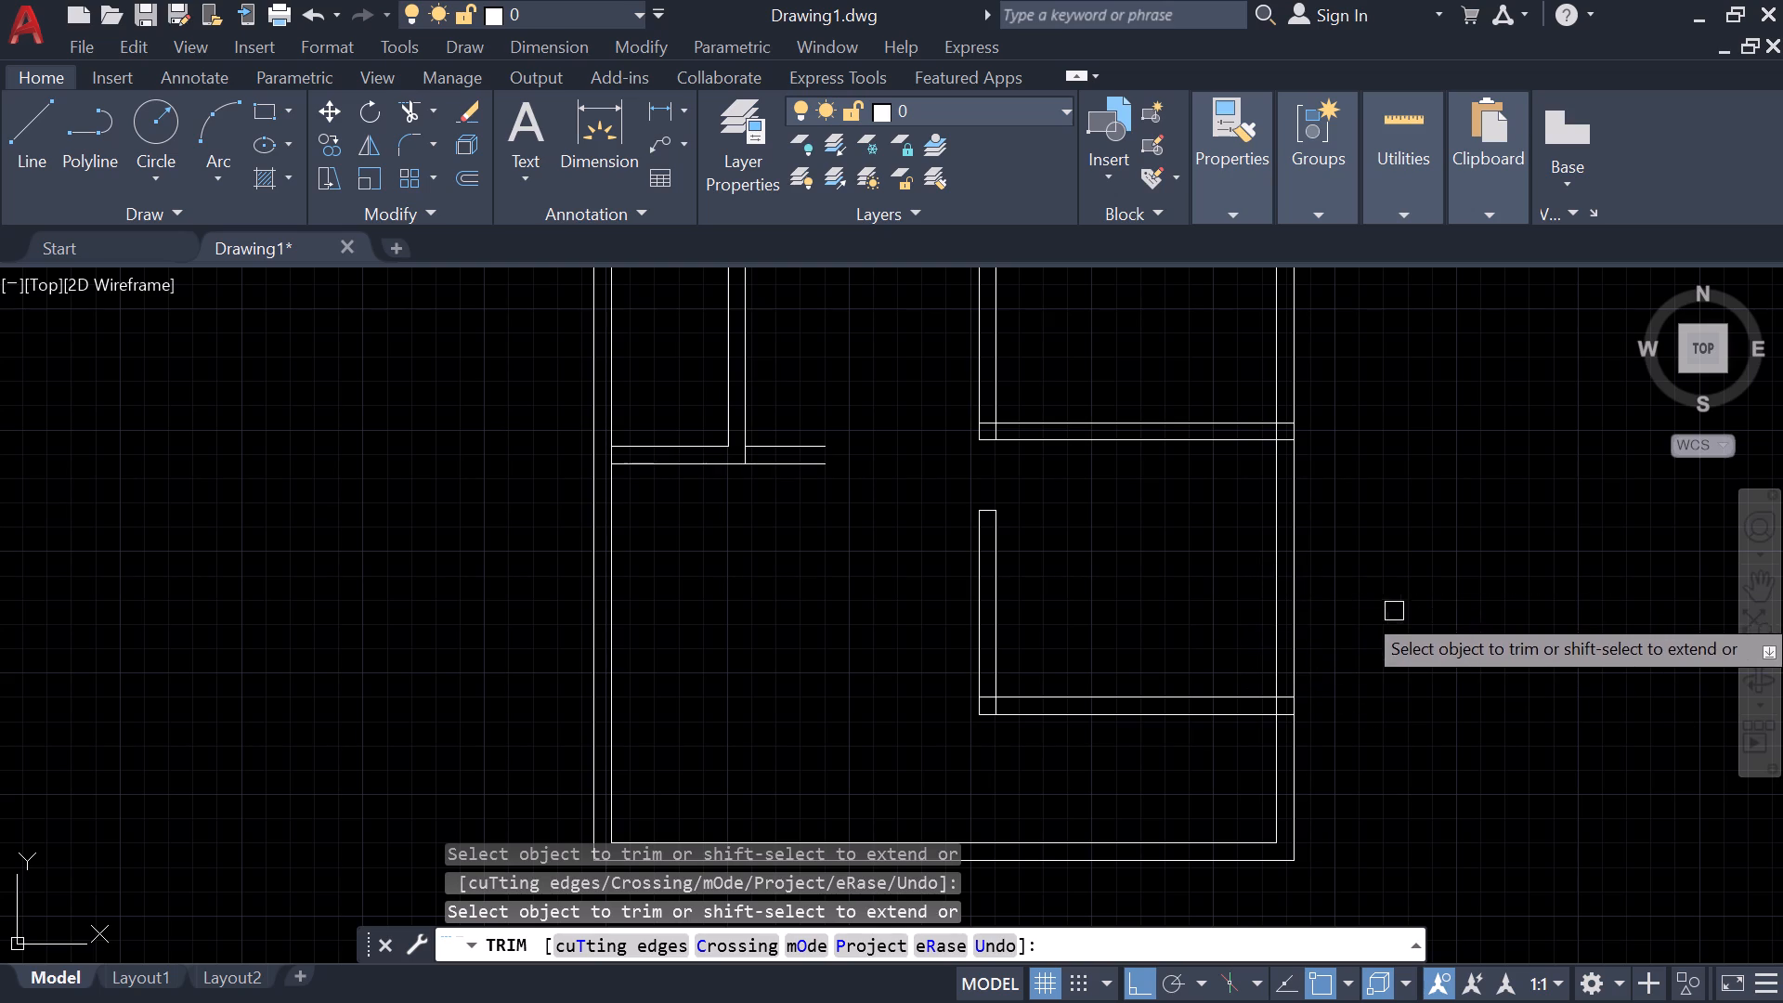
{"action": "middle_click_drag", "start_coordinate": [1512, 692], "coordinate": [1025, 623]}
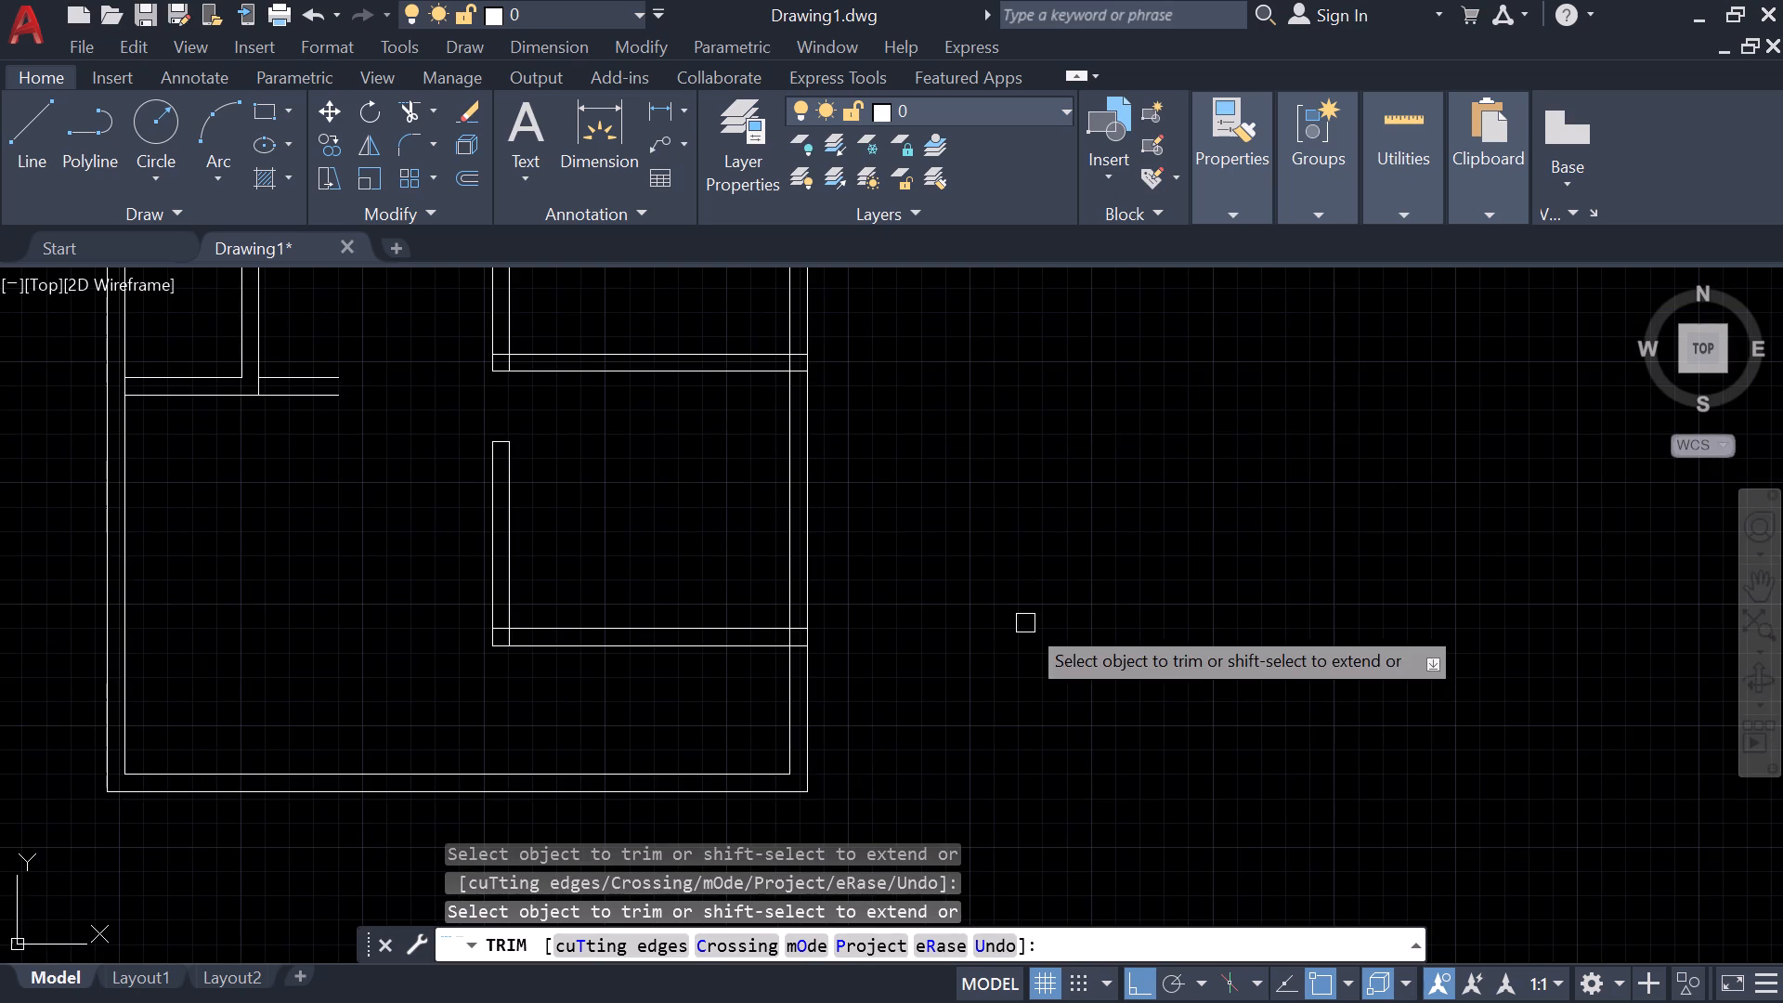
{"action": "key", "text": "Escape"}
Draw a 12' vertical line downward in the empty space right of the plan, and a 5' line leftward from its upper end.
{"action": "key", "text": "l"}
{"action": "key", "text": "Return"}
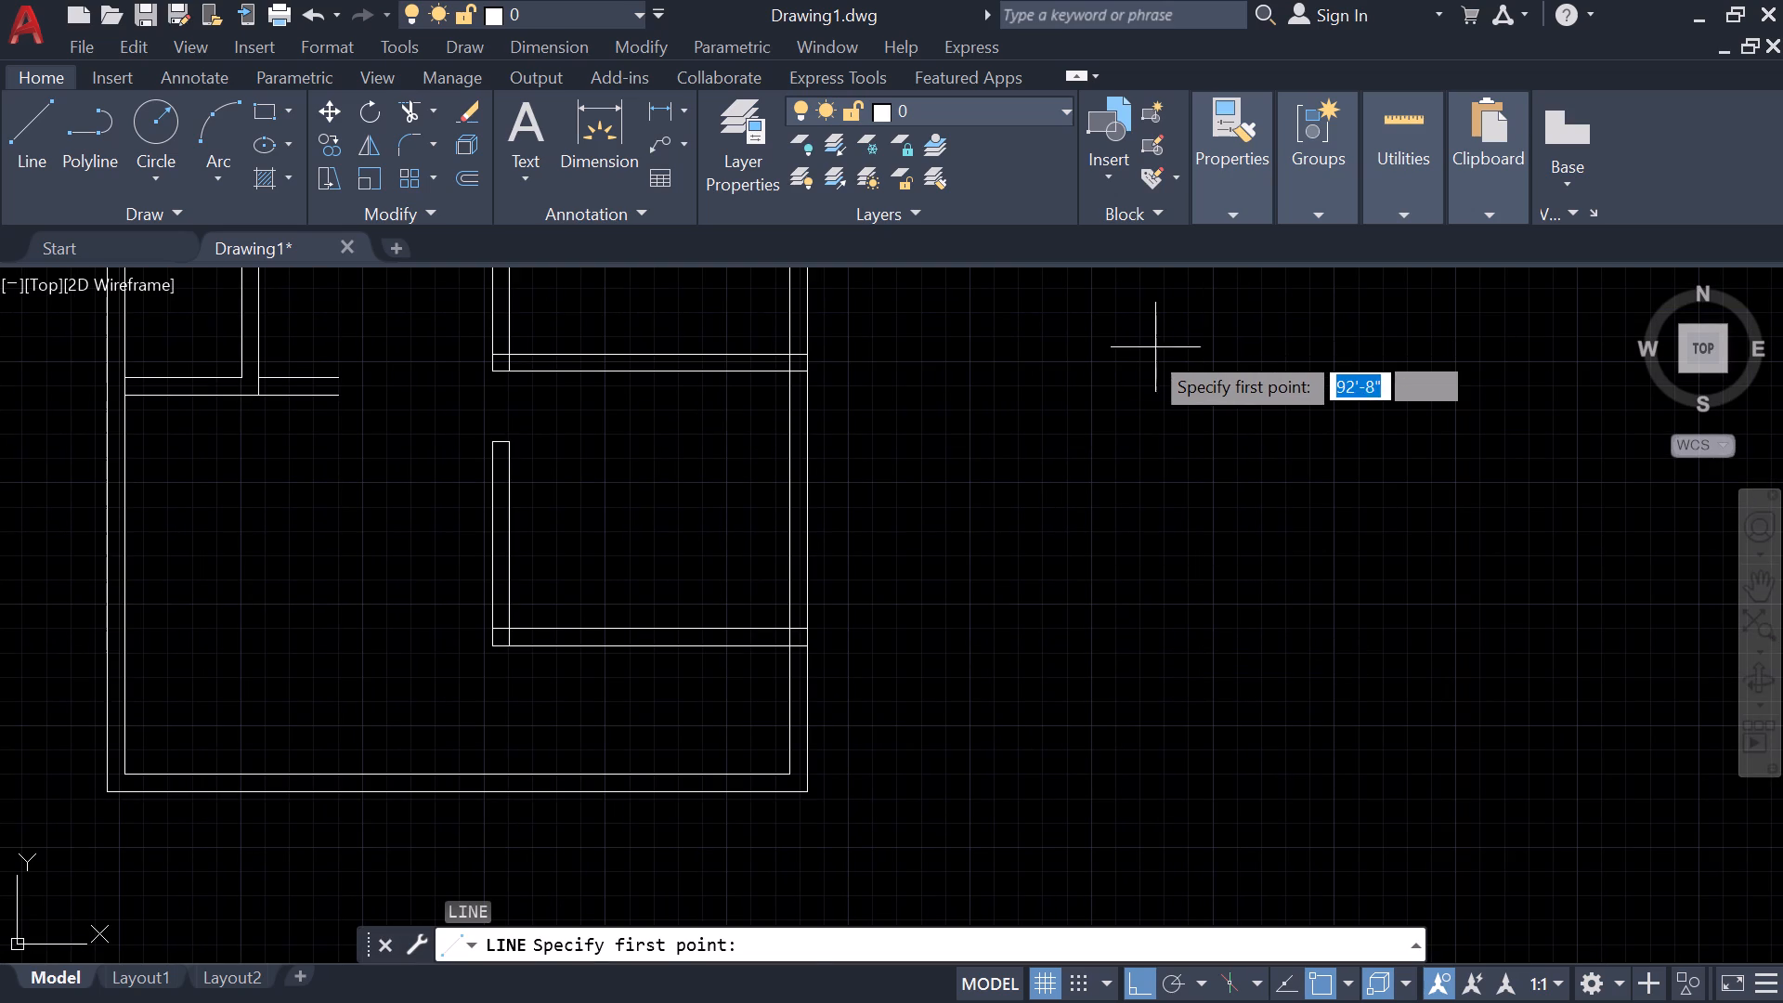
{"action": "left_click", "coordinate": [1135, 349]}
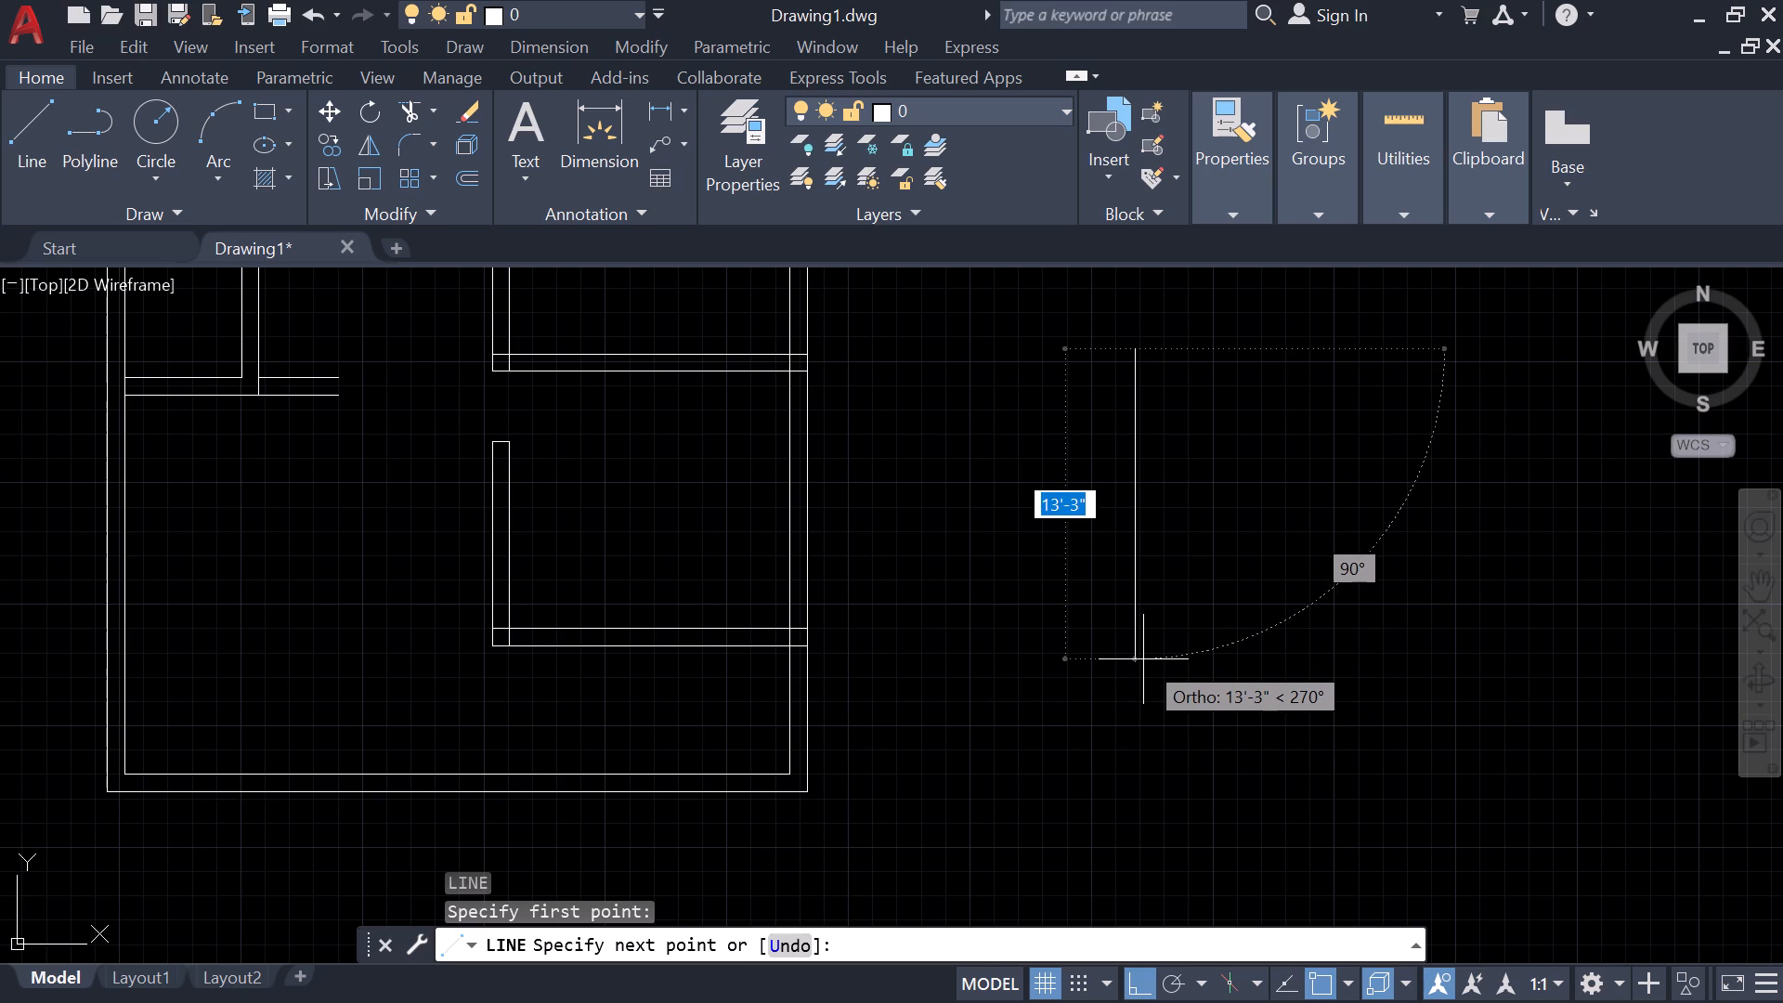
{"action": "type", "text": "11"}
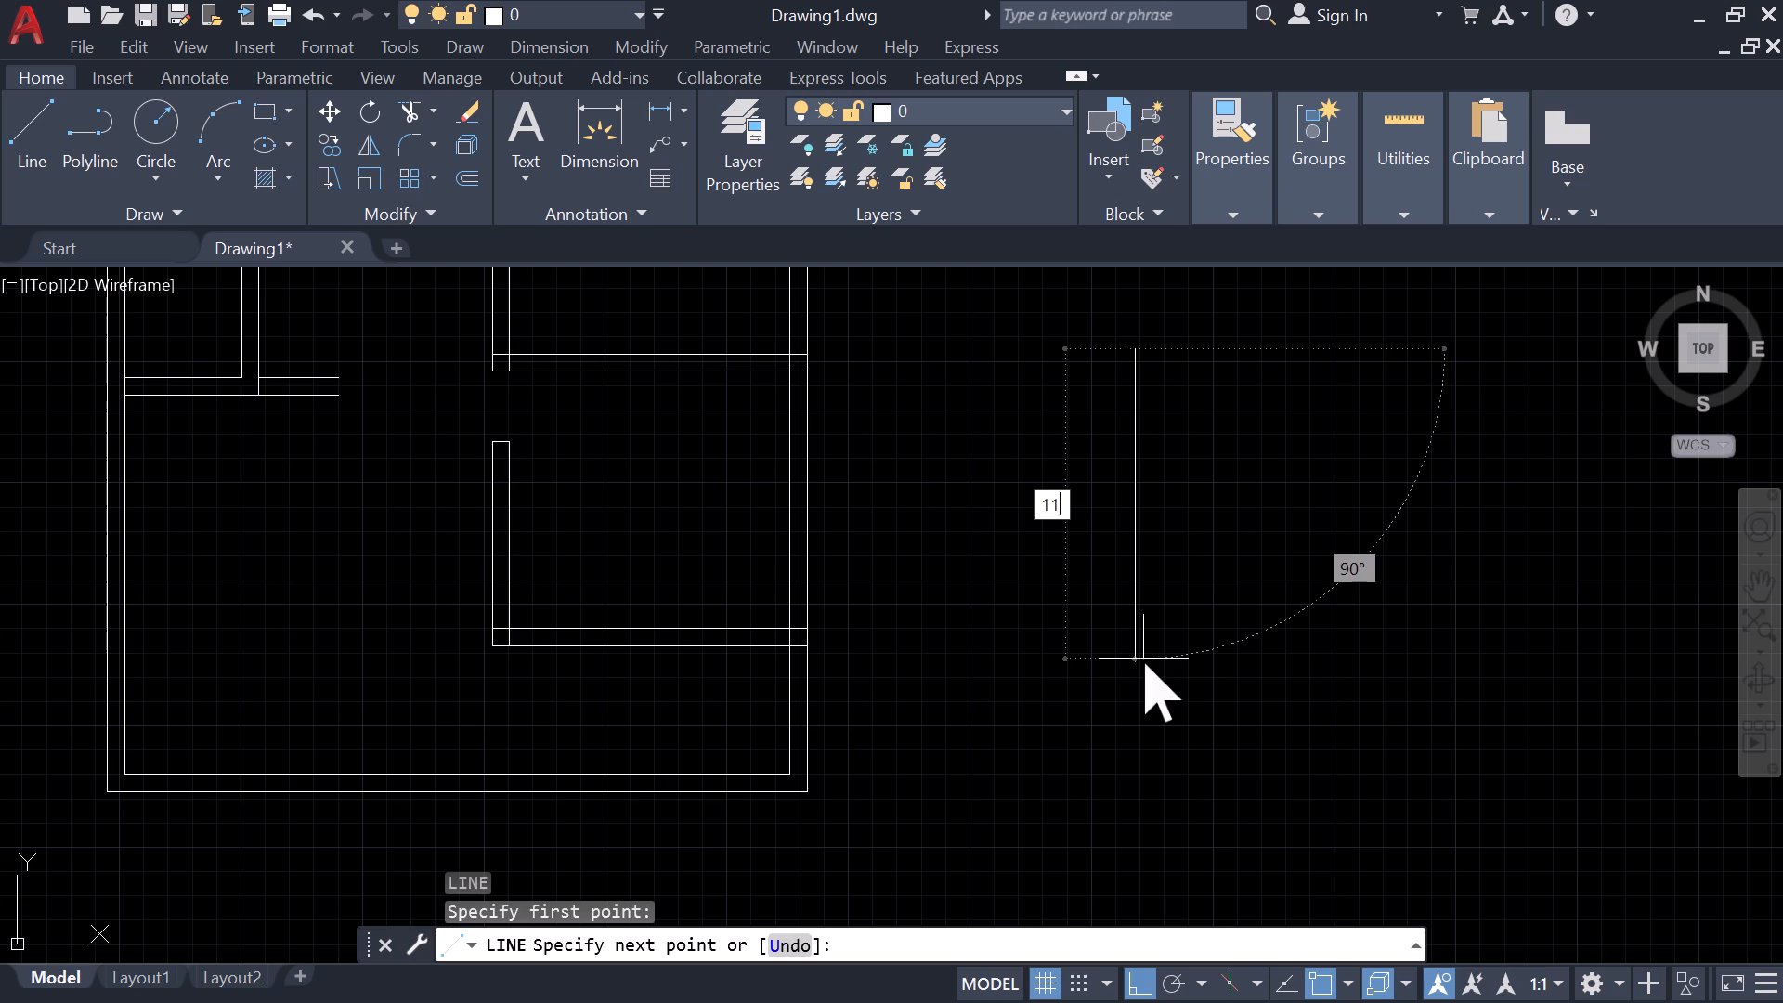
{"action": "key", "text": "BackSpace"}
{"action": "type", "text": "2'"}
{"action": "key", "text": "Return"}
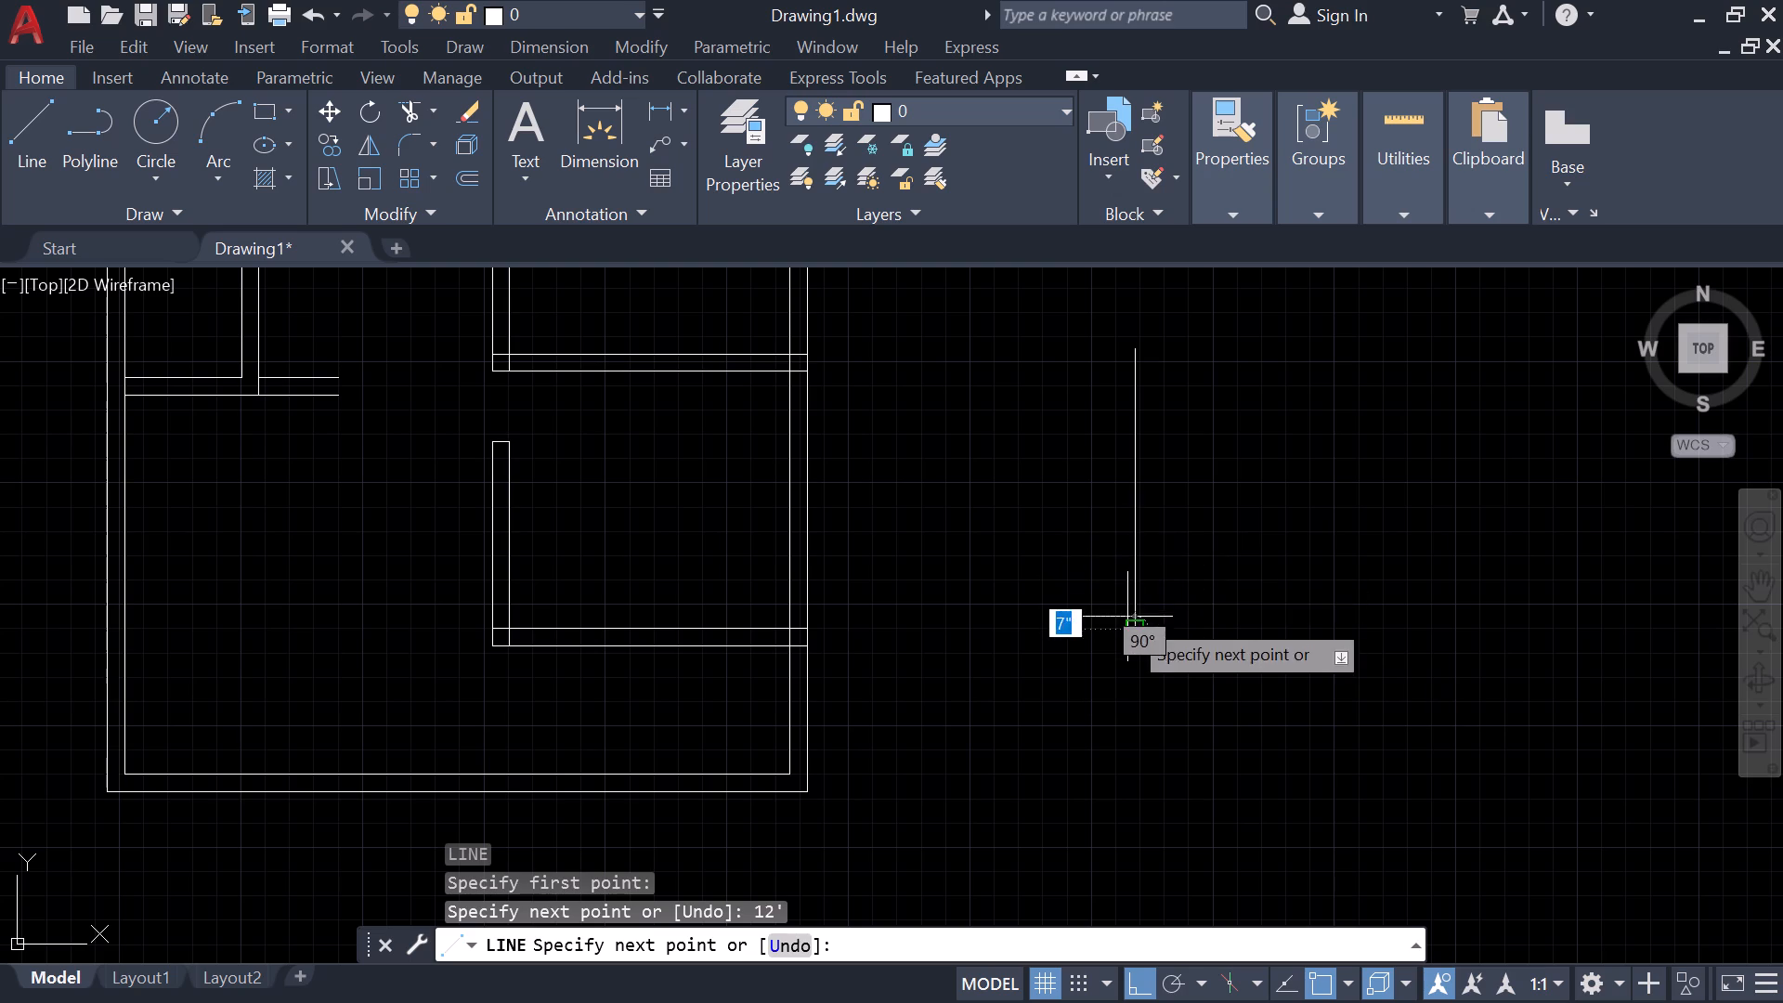
{"action": "left_click", "coordinate": [1129, 356]}
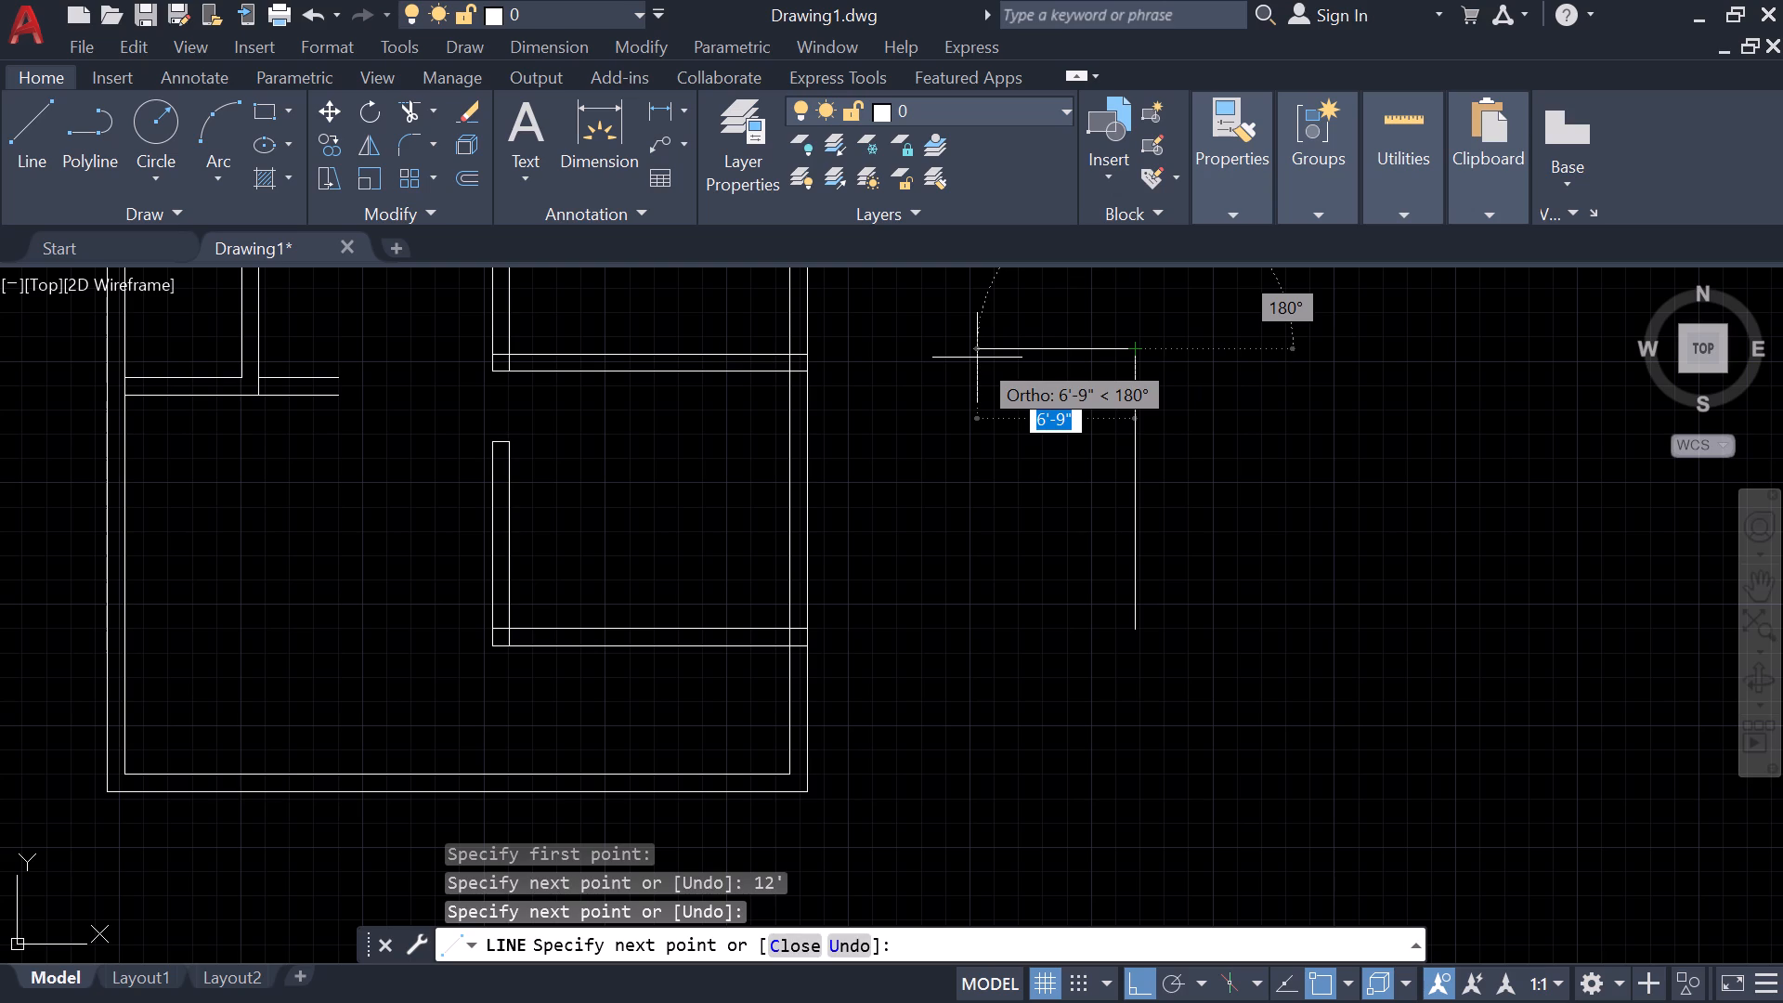
{"action": "key", "text": "5"}
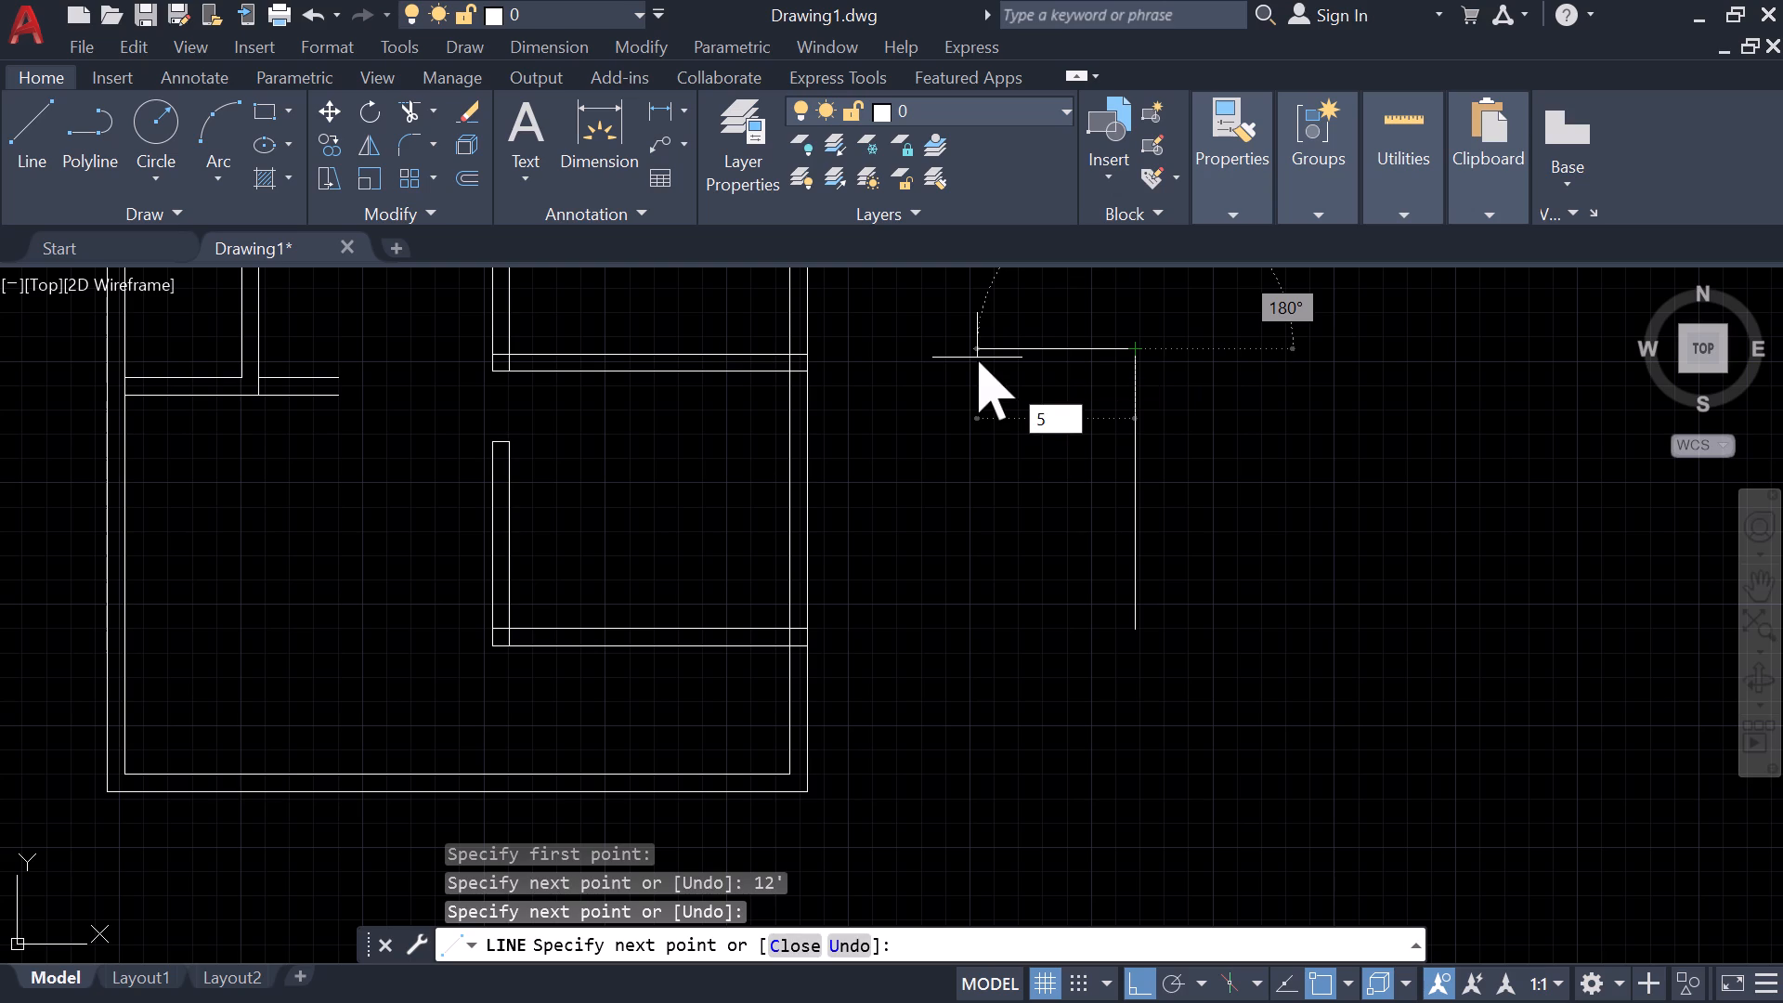
{"action": "key", "text": "apostrophe"}
{"action": "key", "text": "Return"}
{"action": "key", "text": "Escape"}
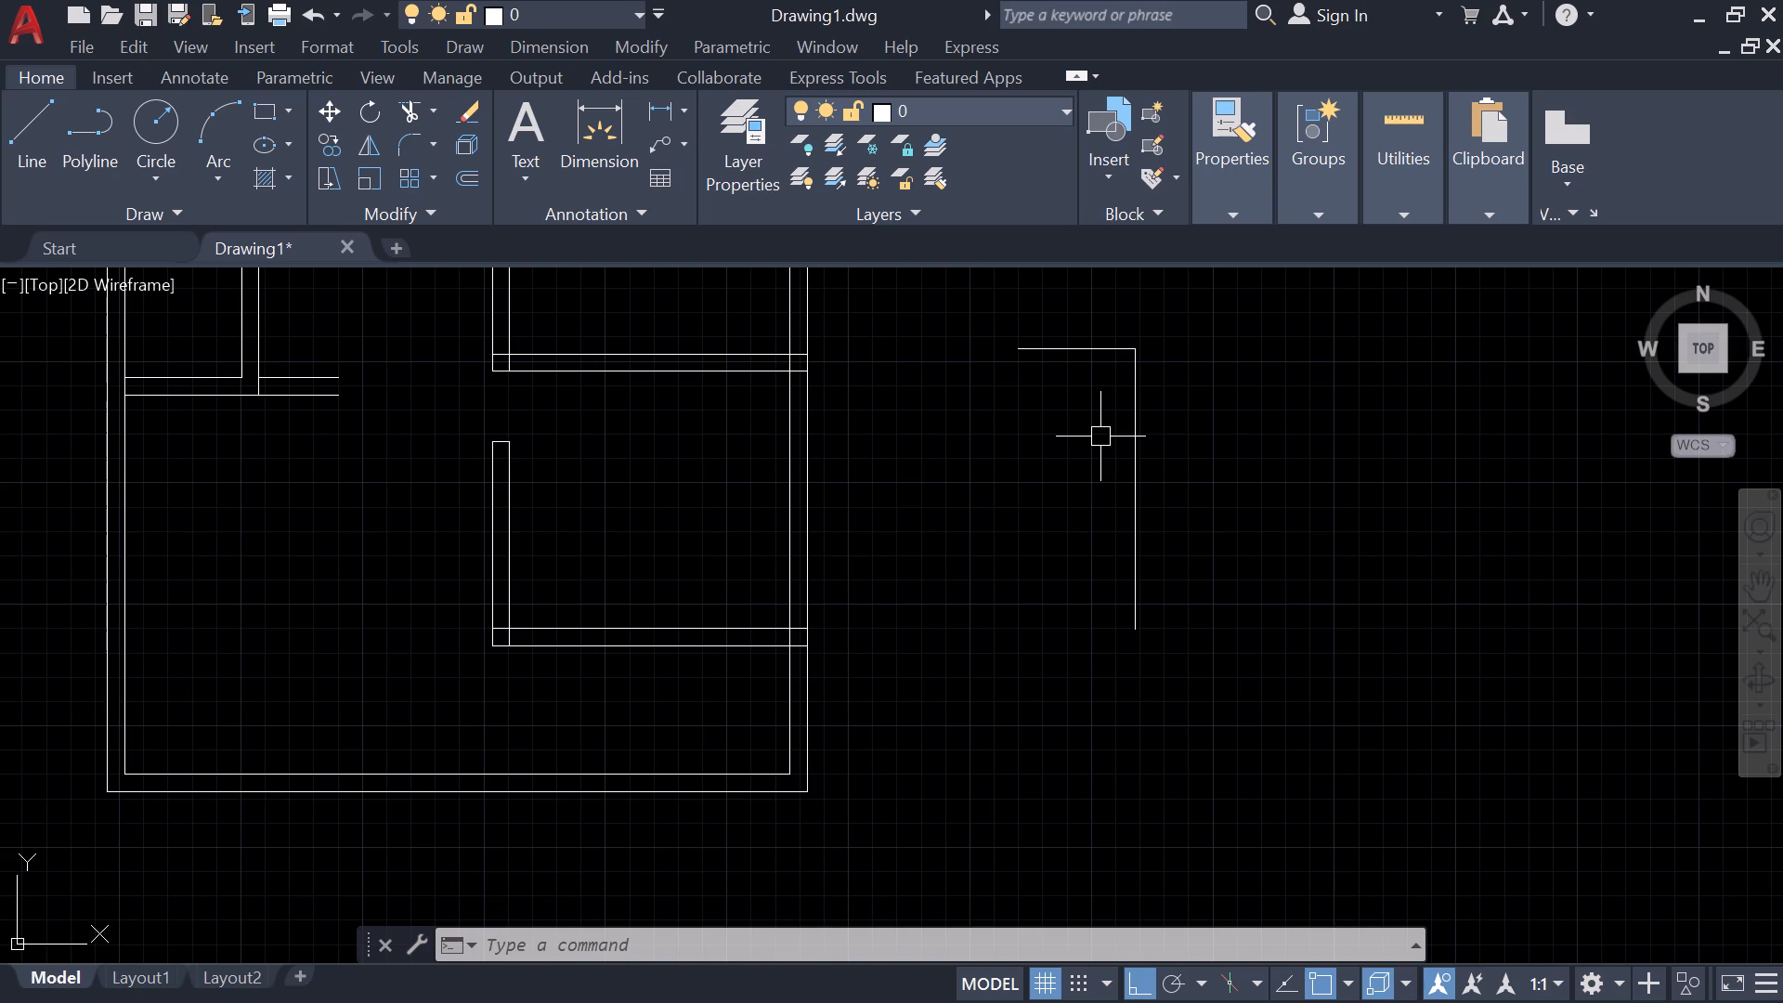
Draw another 5' line leftward from the free end of the horizontal line beside the plan.
{"action": "key", "text": "l"}
{"action": "key", "text": "Return"}
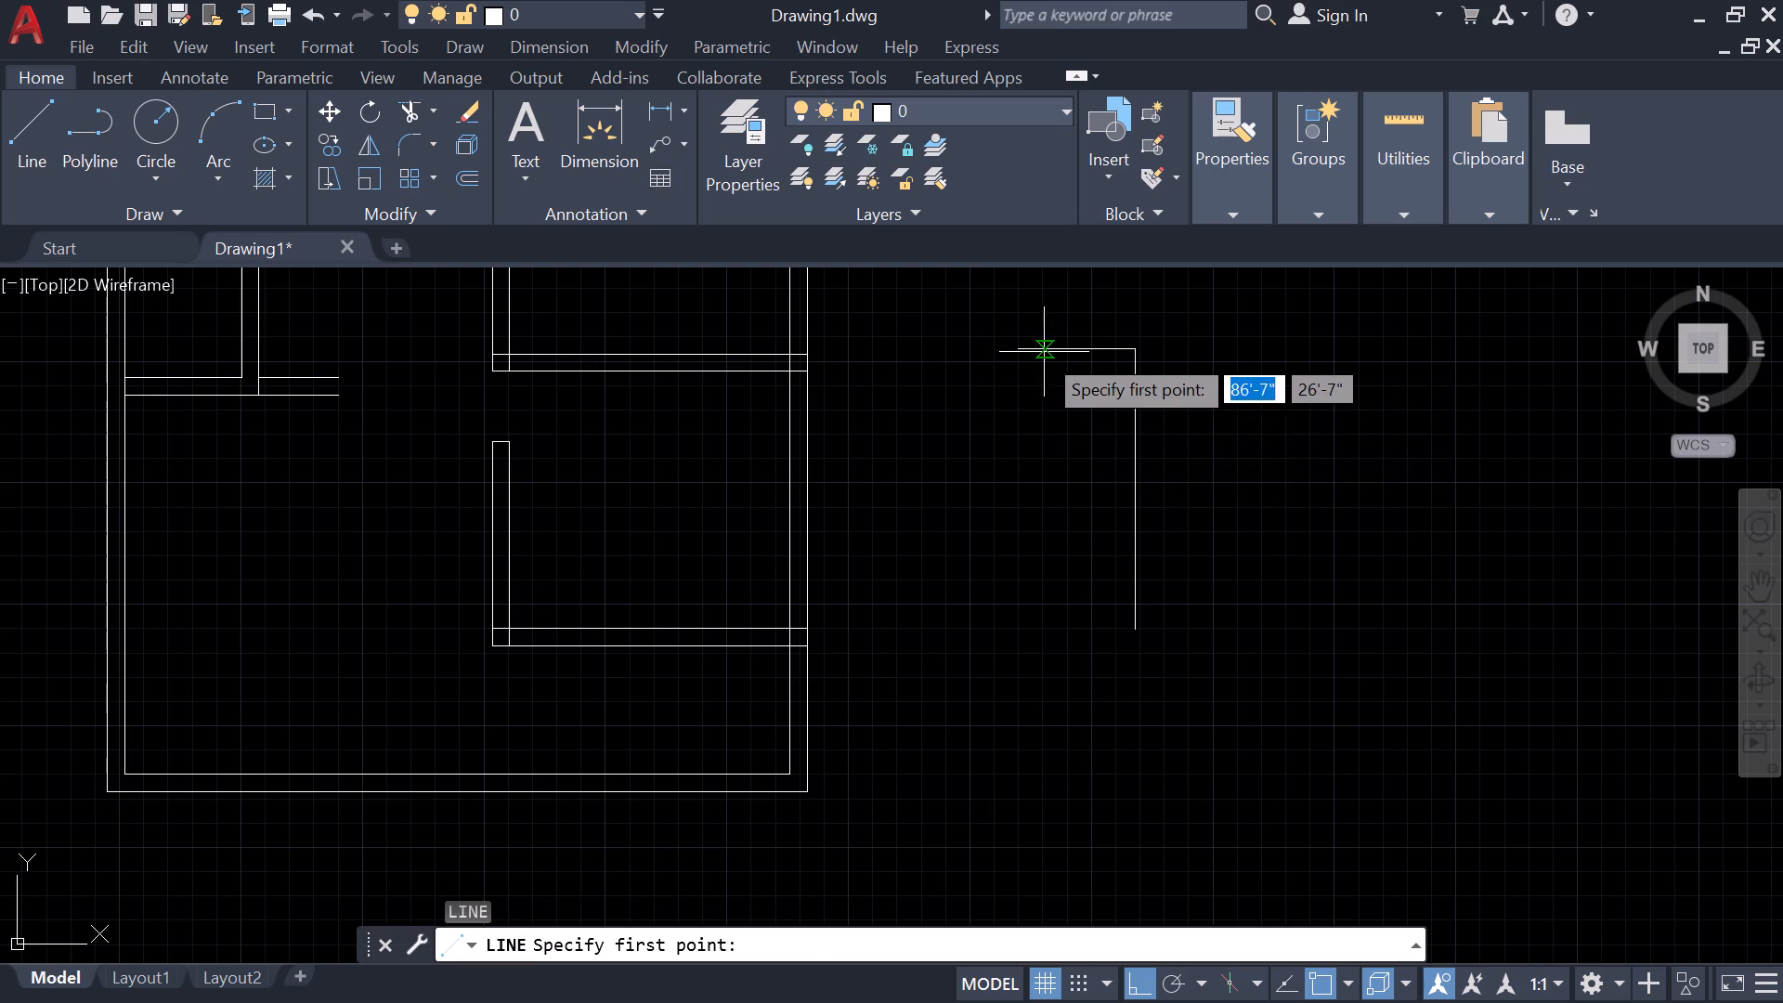
{"action": "left_click", "coordinate": [1020, 349]}
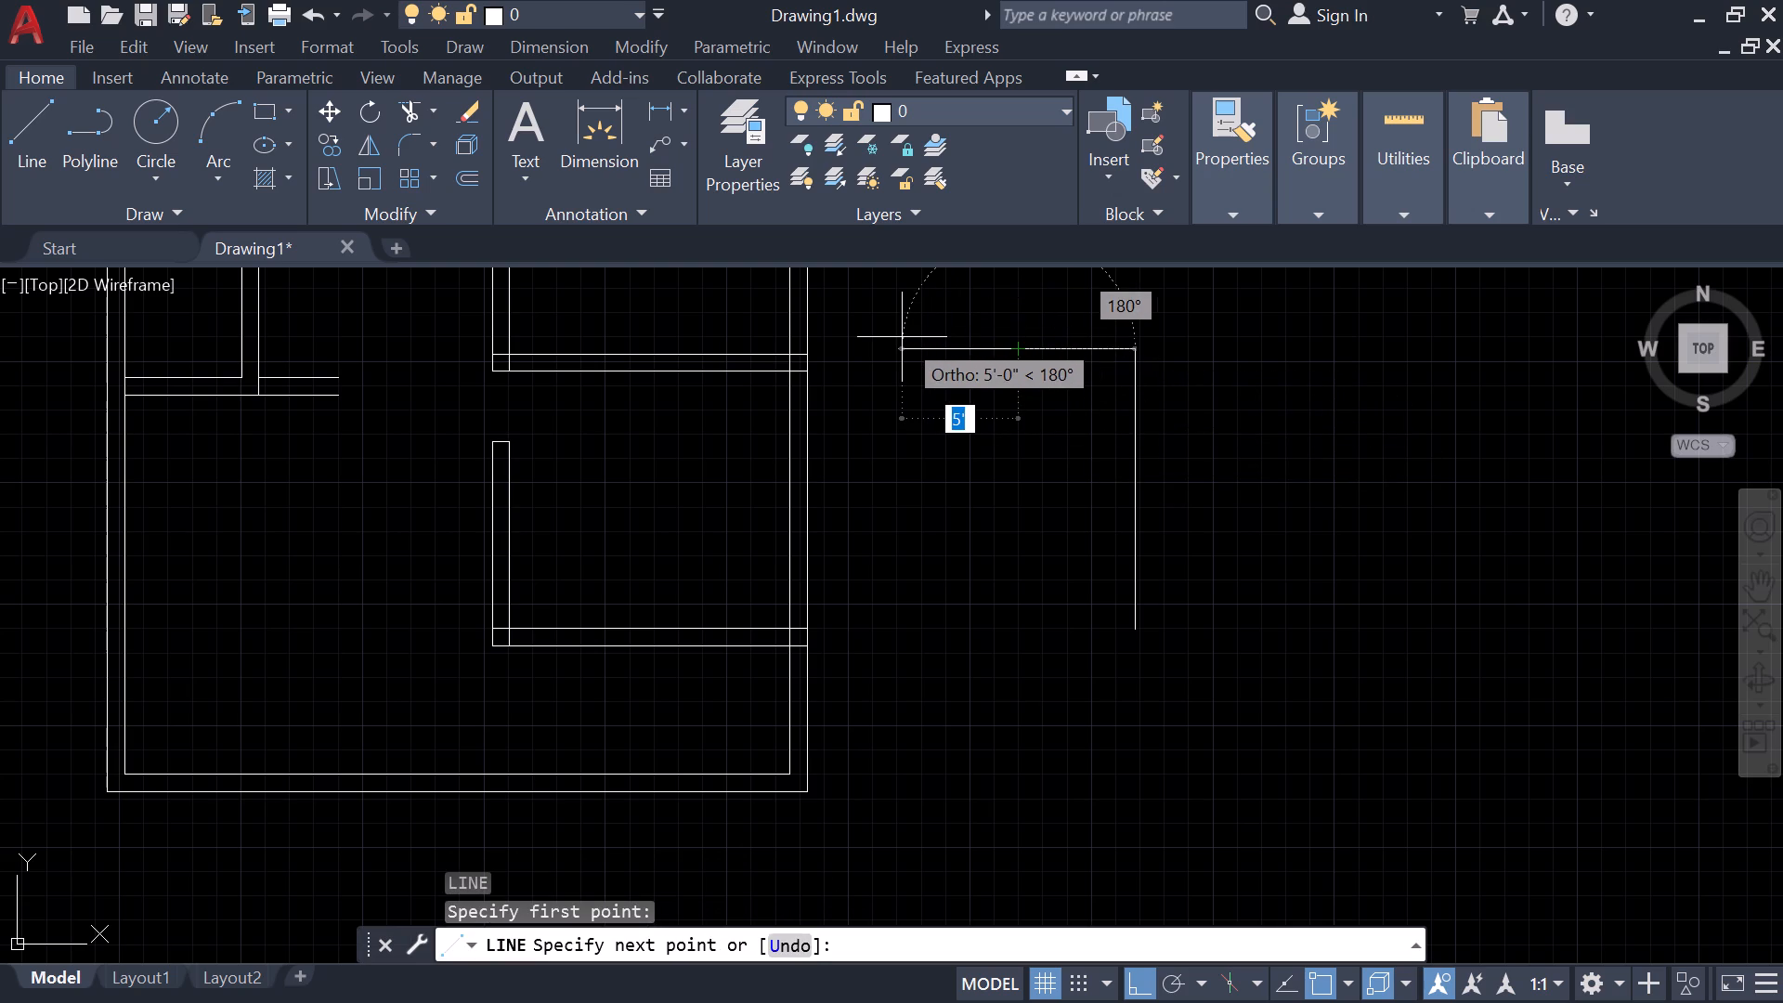
{"action": "left_click", "coordinate": [902, 337]}
{"action": "key", "text": "Escape"}
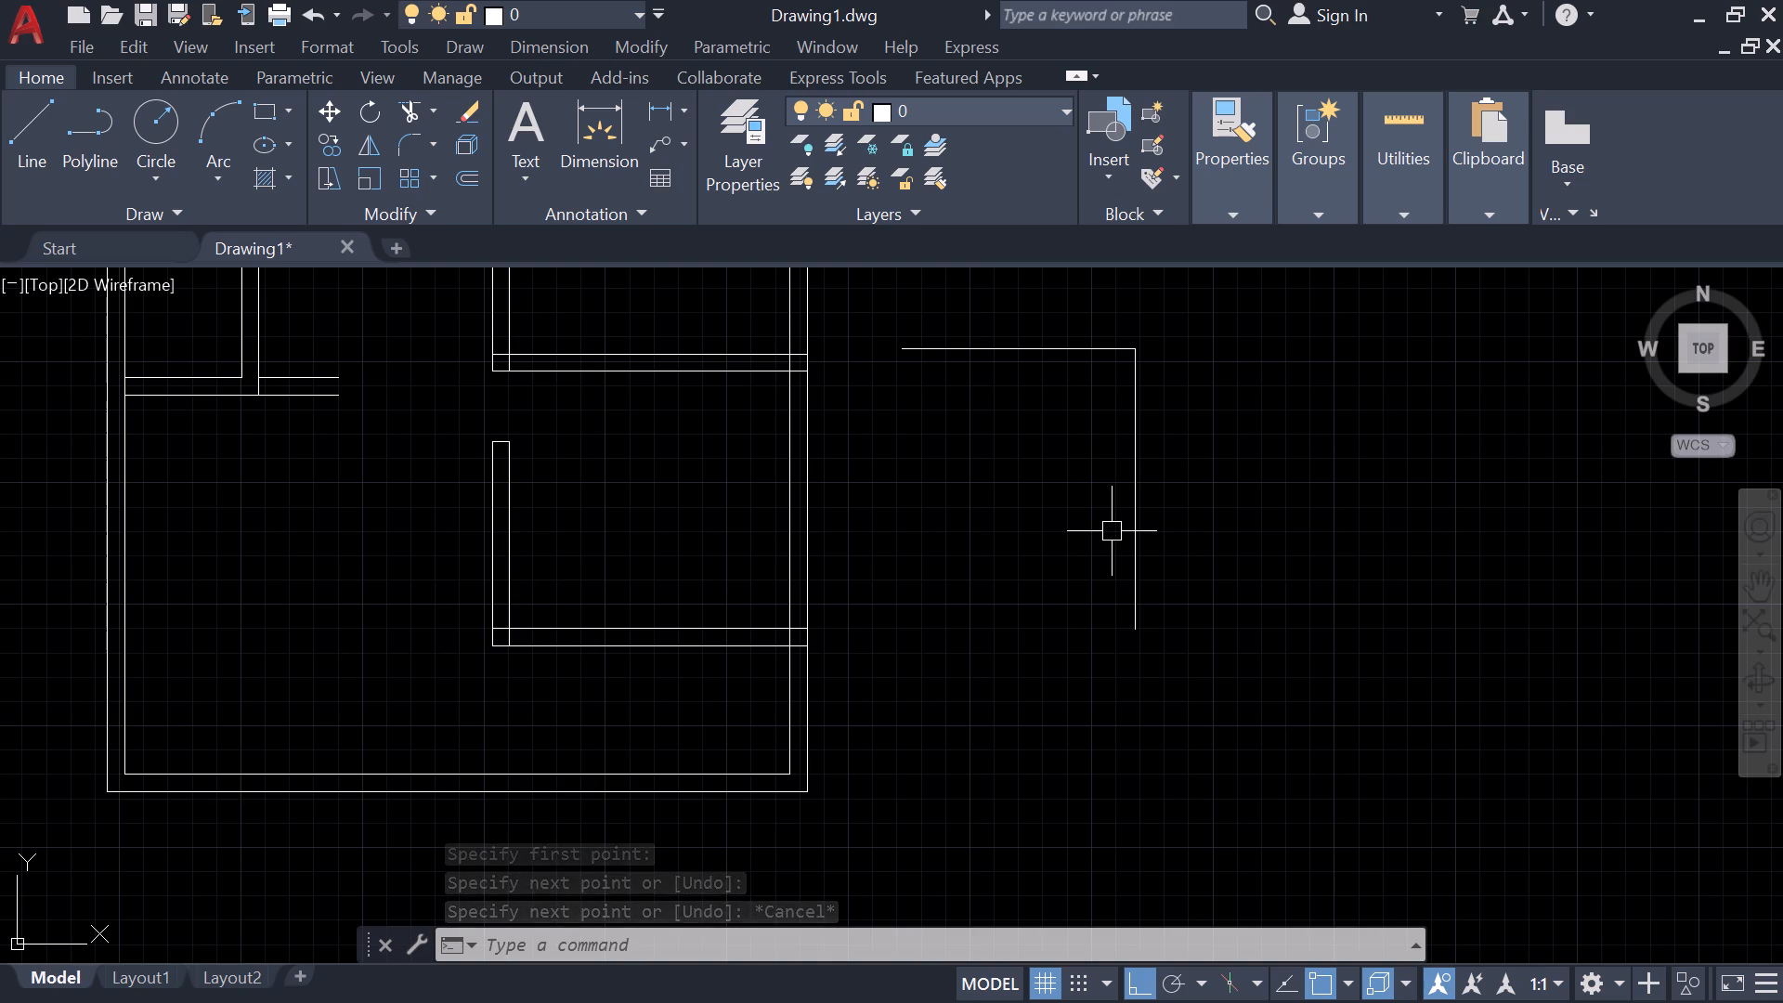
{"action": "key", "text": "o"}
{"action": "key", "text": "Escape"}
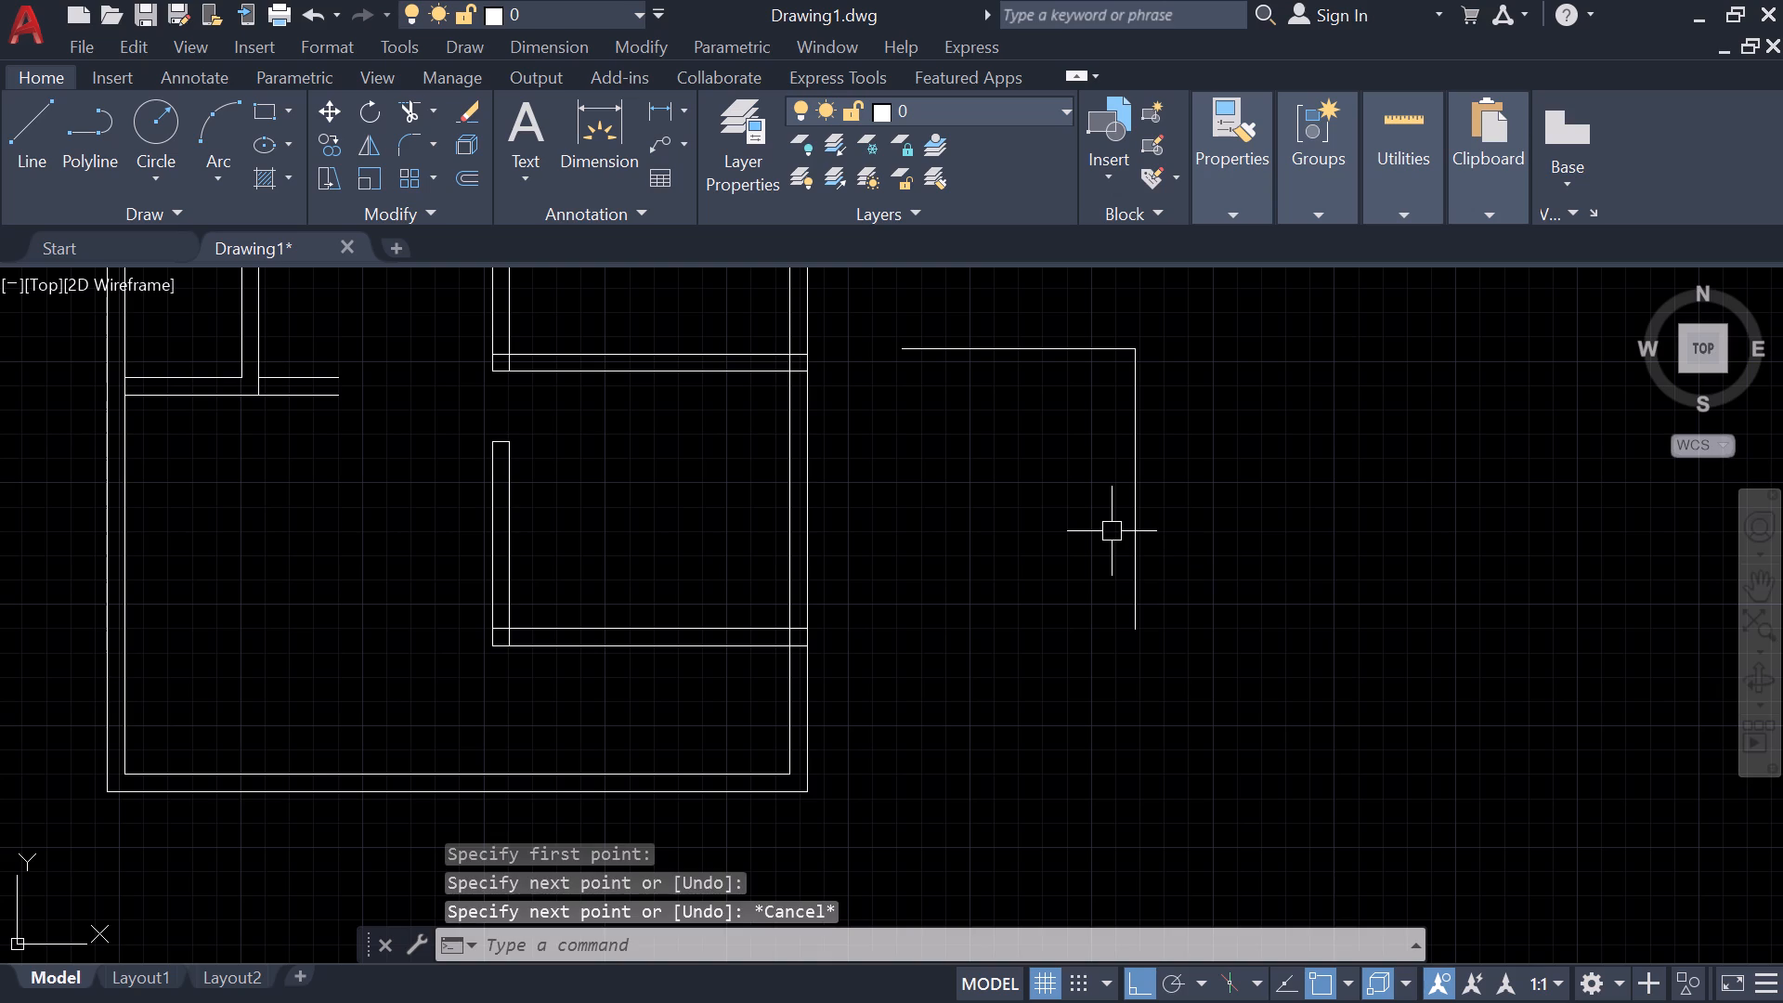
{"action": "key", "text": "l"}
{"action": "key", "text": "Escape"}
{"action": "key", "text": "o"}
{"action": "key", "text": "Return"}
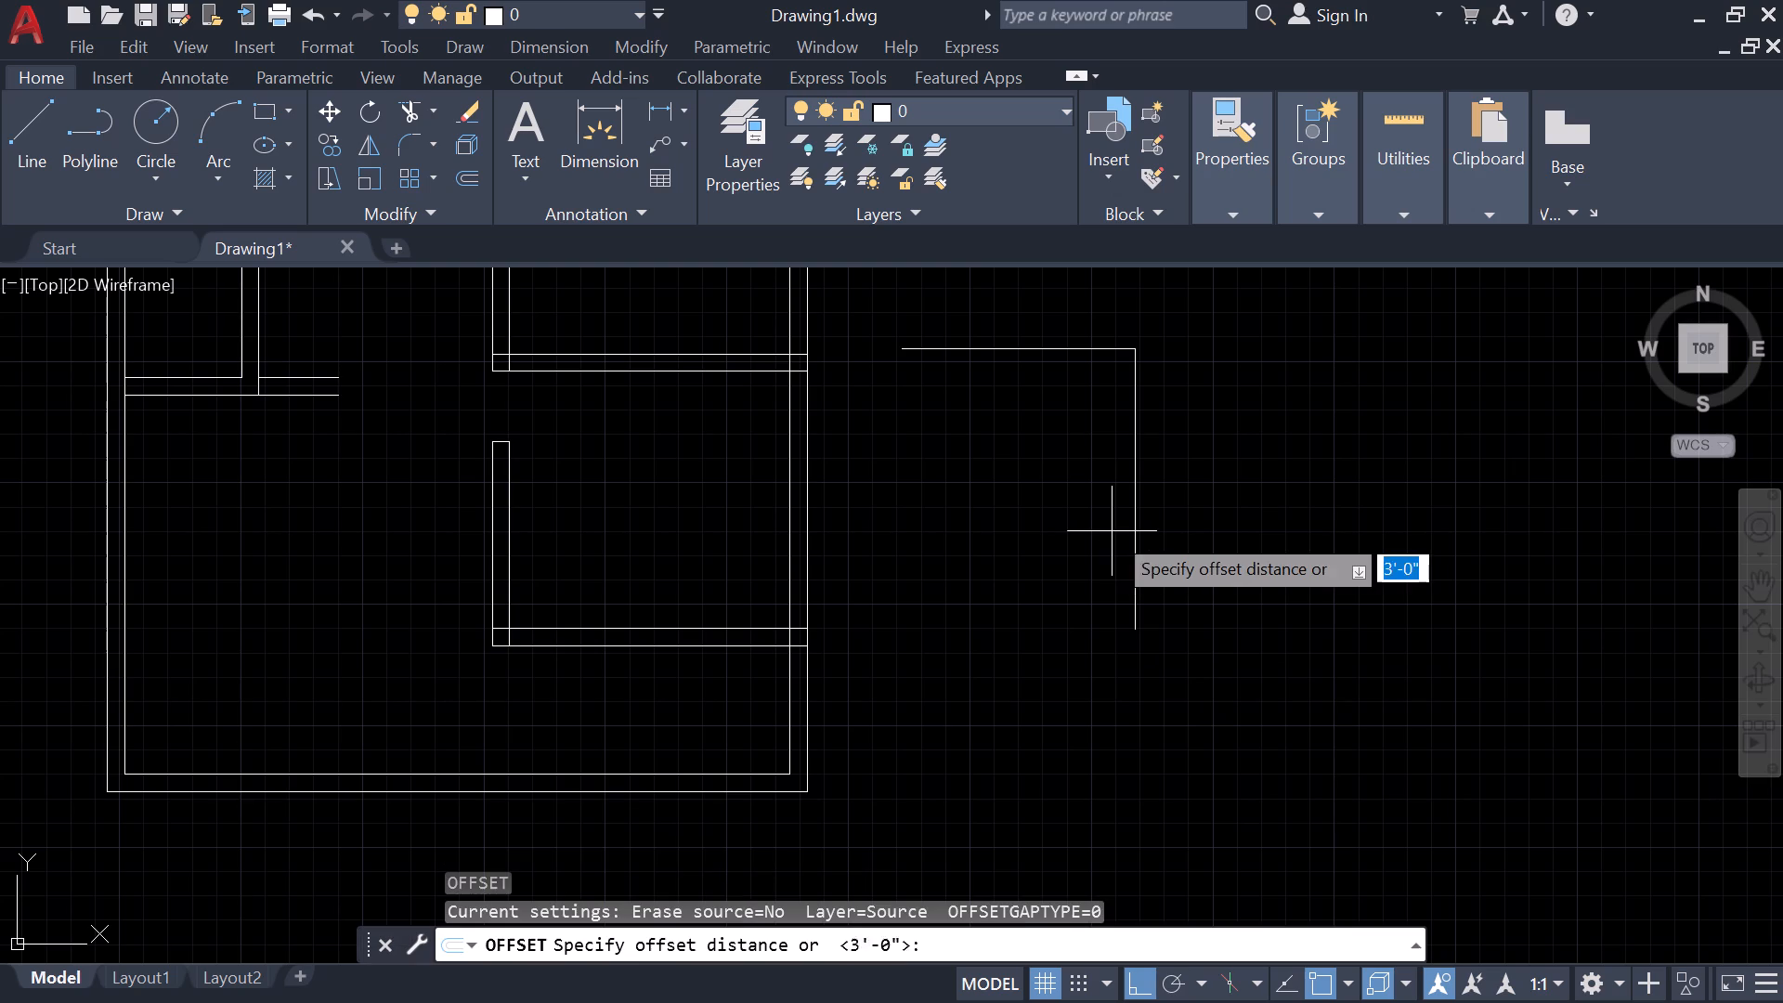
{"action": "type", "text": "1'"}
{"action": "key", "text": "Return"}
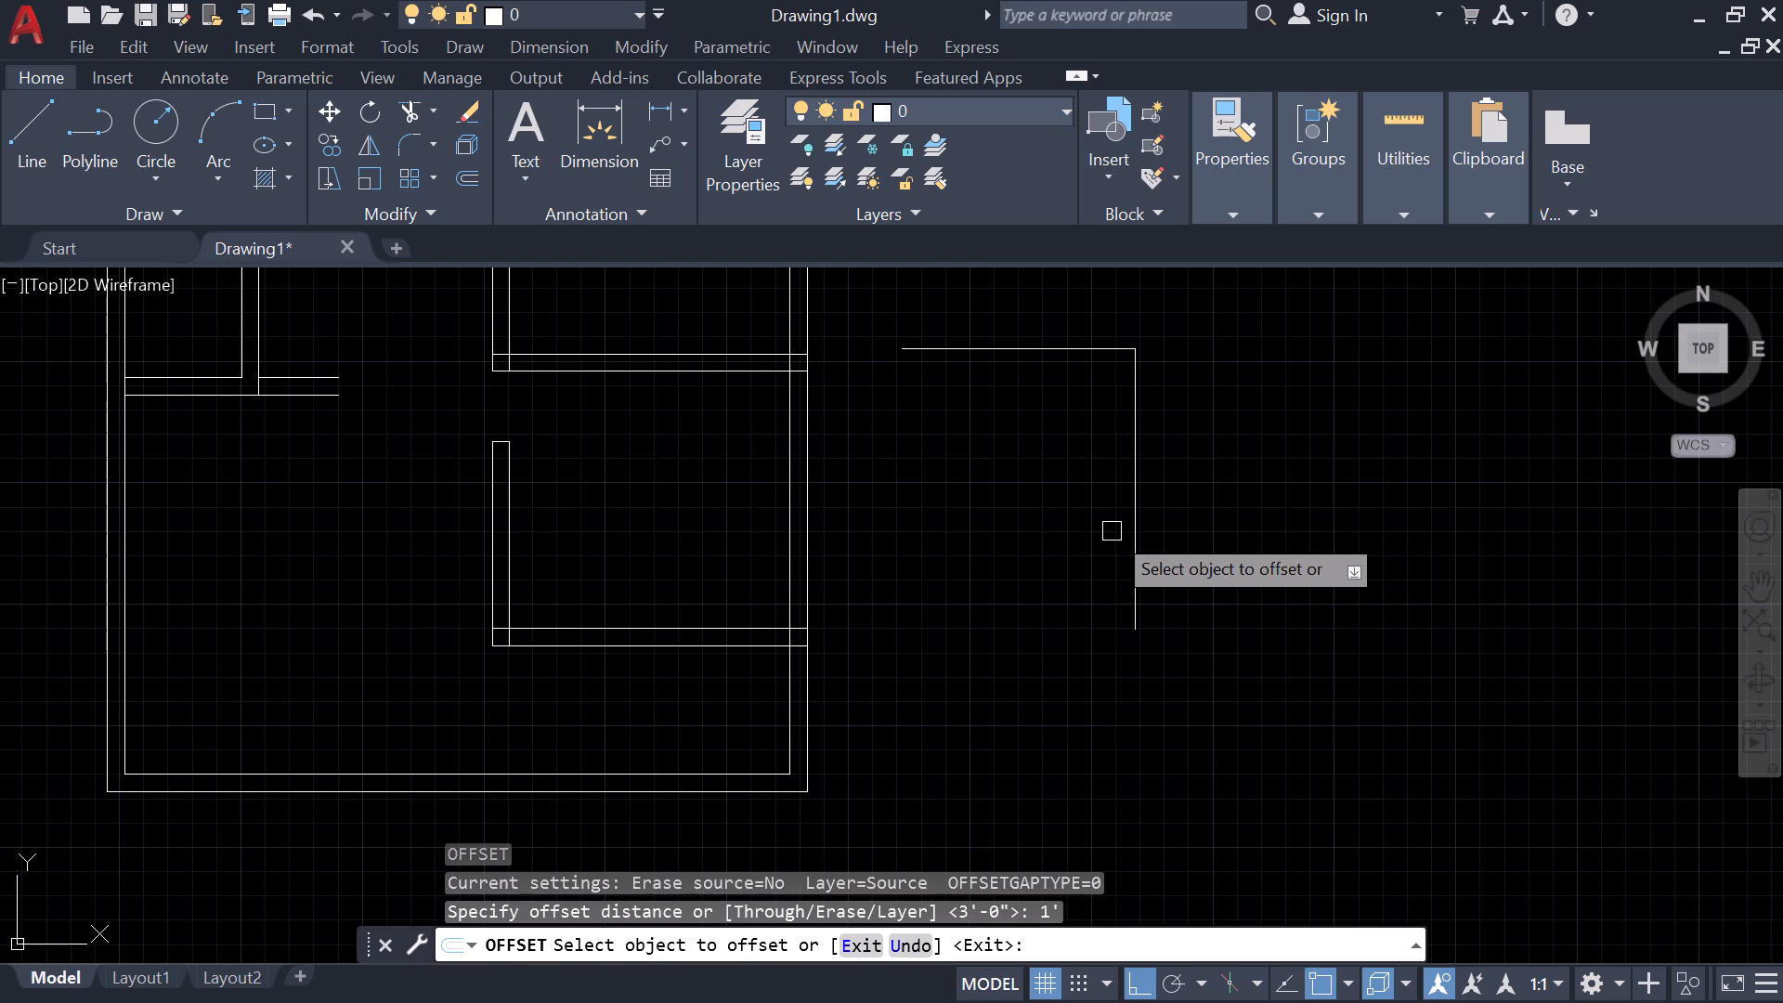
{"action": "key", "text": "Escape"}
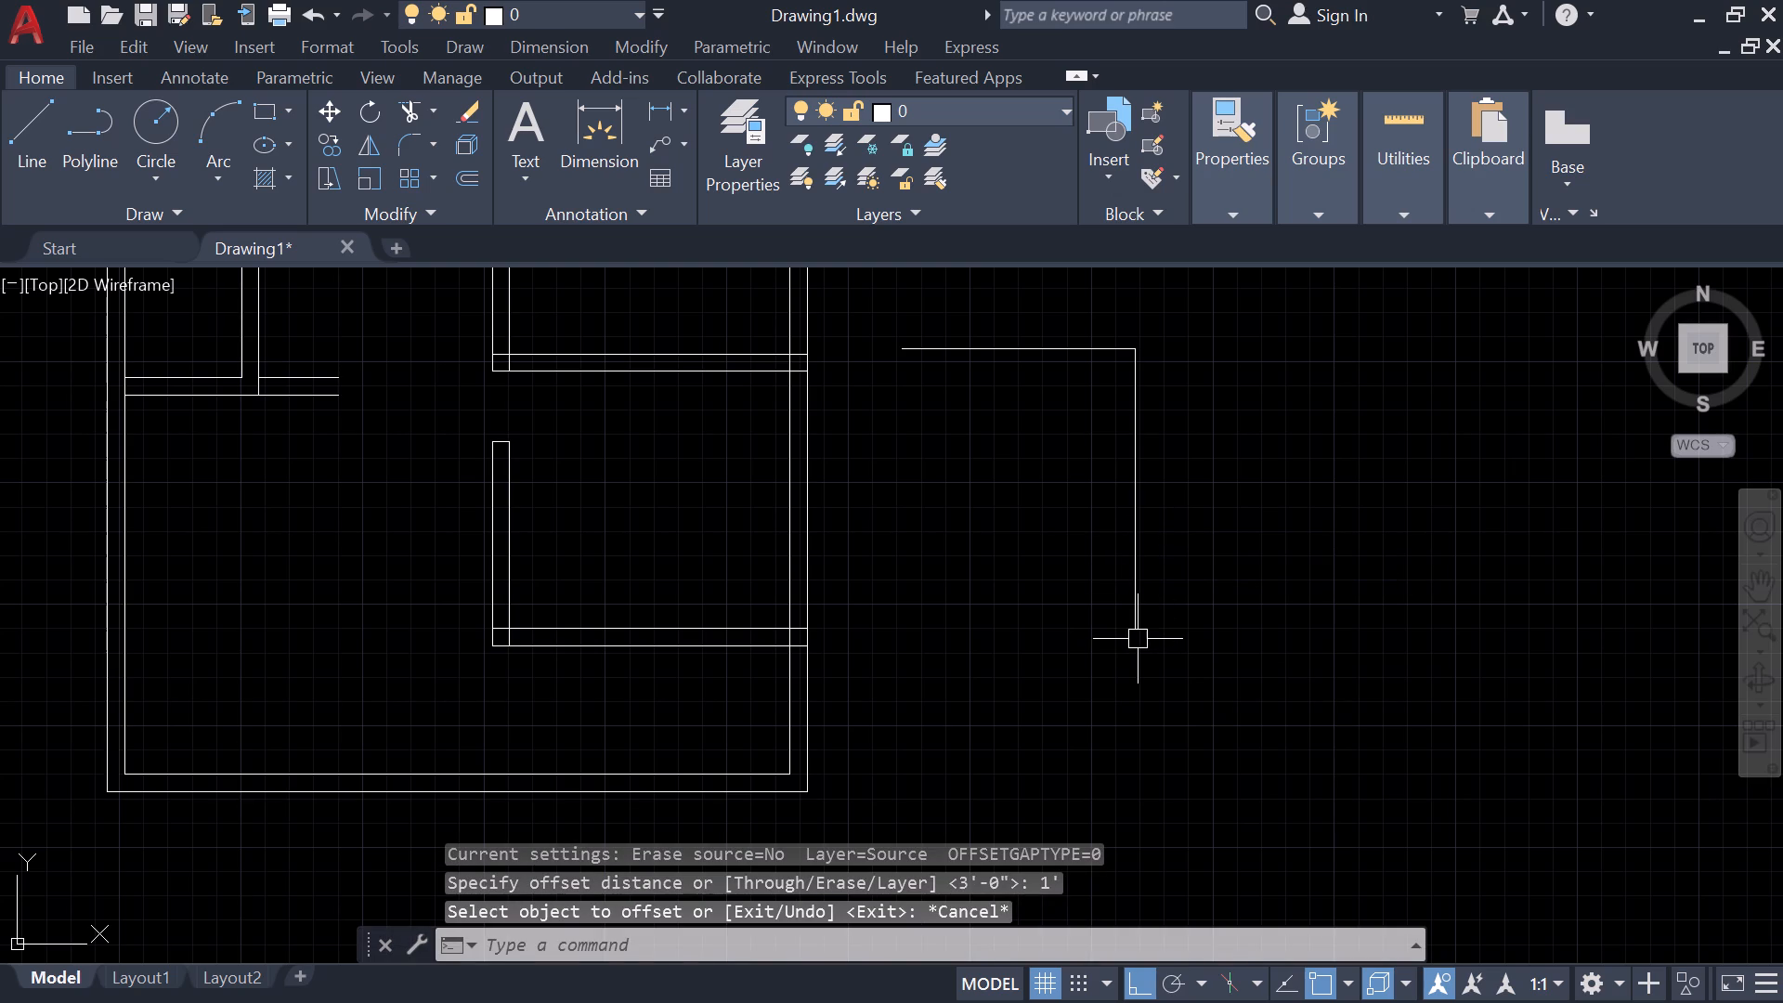
Draw a horizontal line leftward from the vertical line's lower end to slightly past the left end of the top line.
{"action": "key", "text": "l"}
{"action": "key", "text": "Return"}
{"action": "left_click", "coordinate": [1132, 634]}
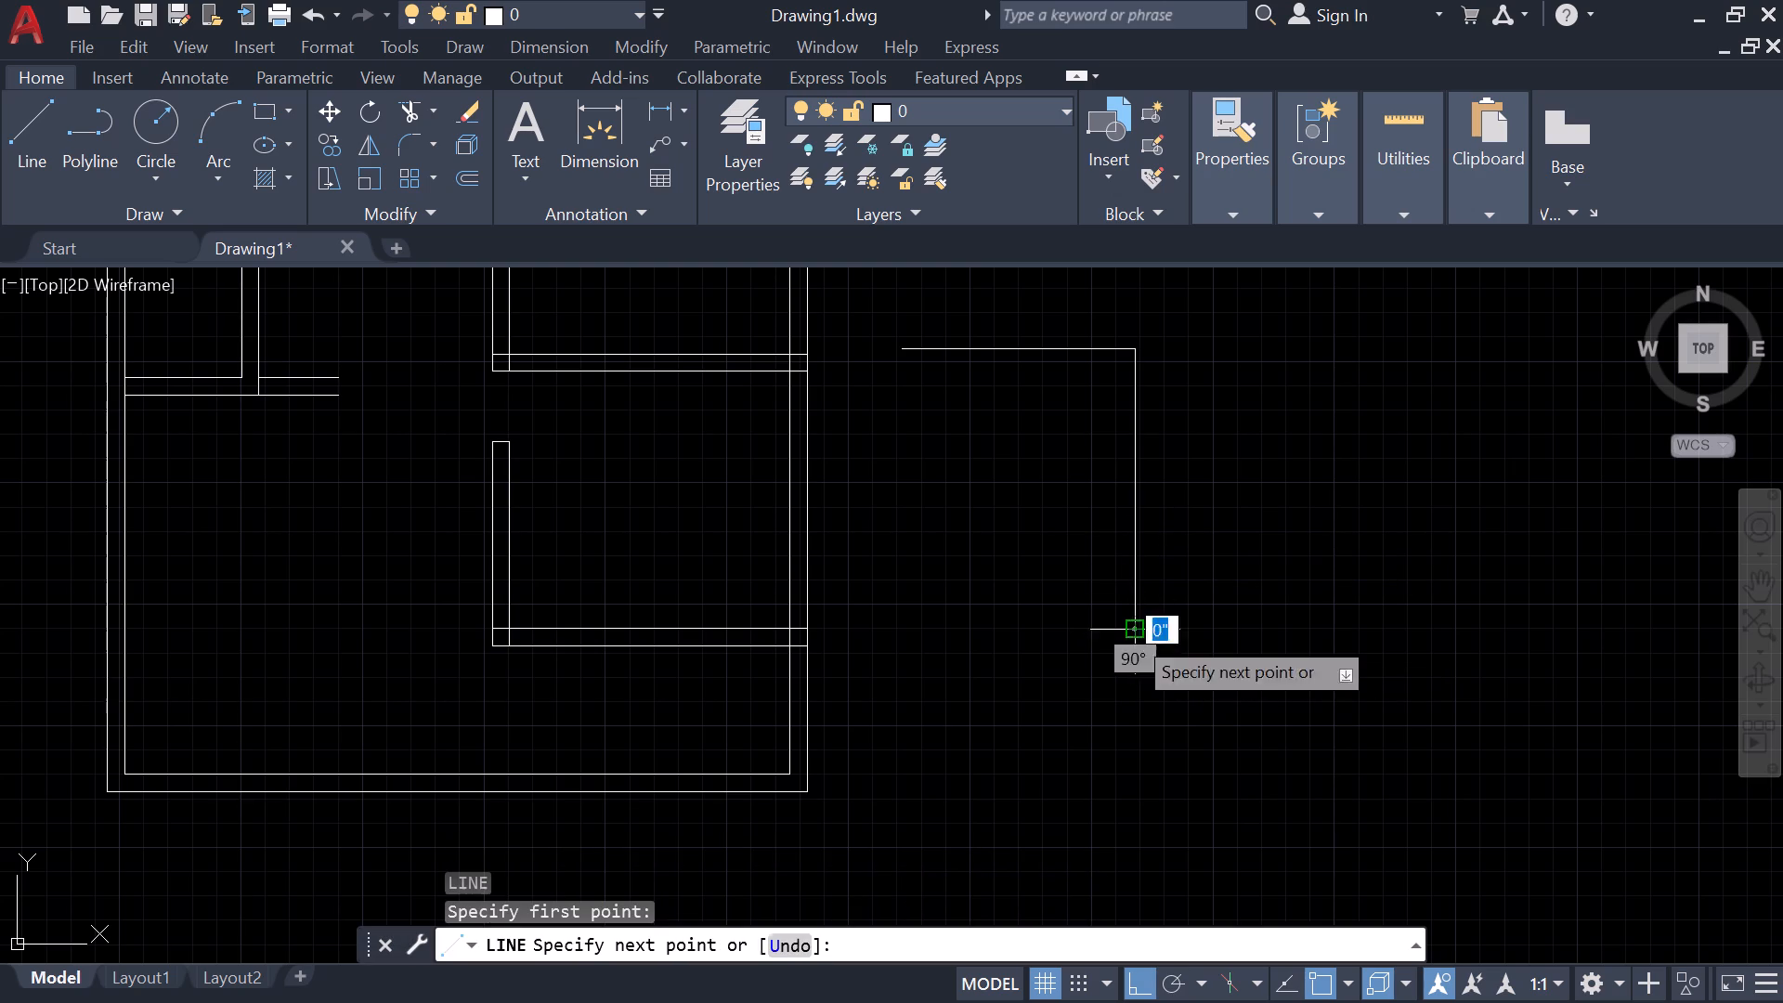
{"action": "left_click", "coordinate": [891, 646]}
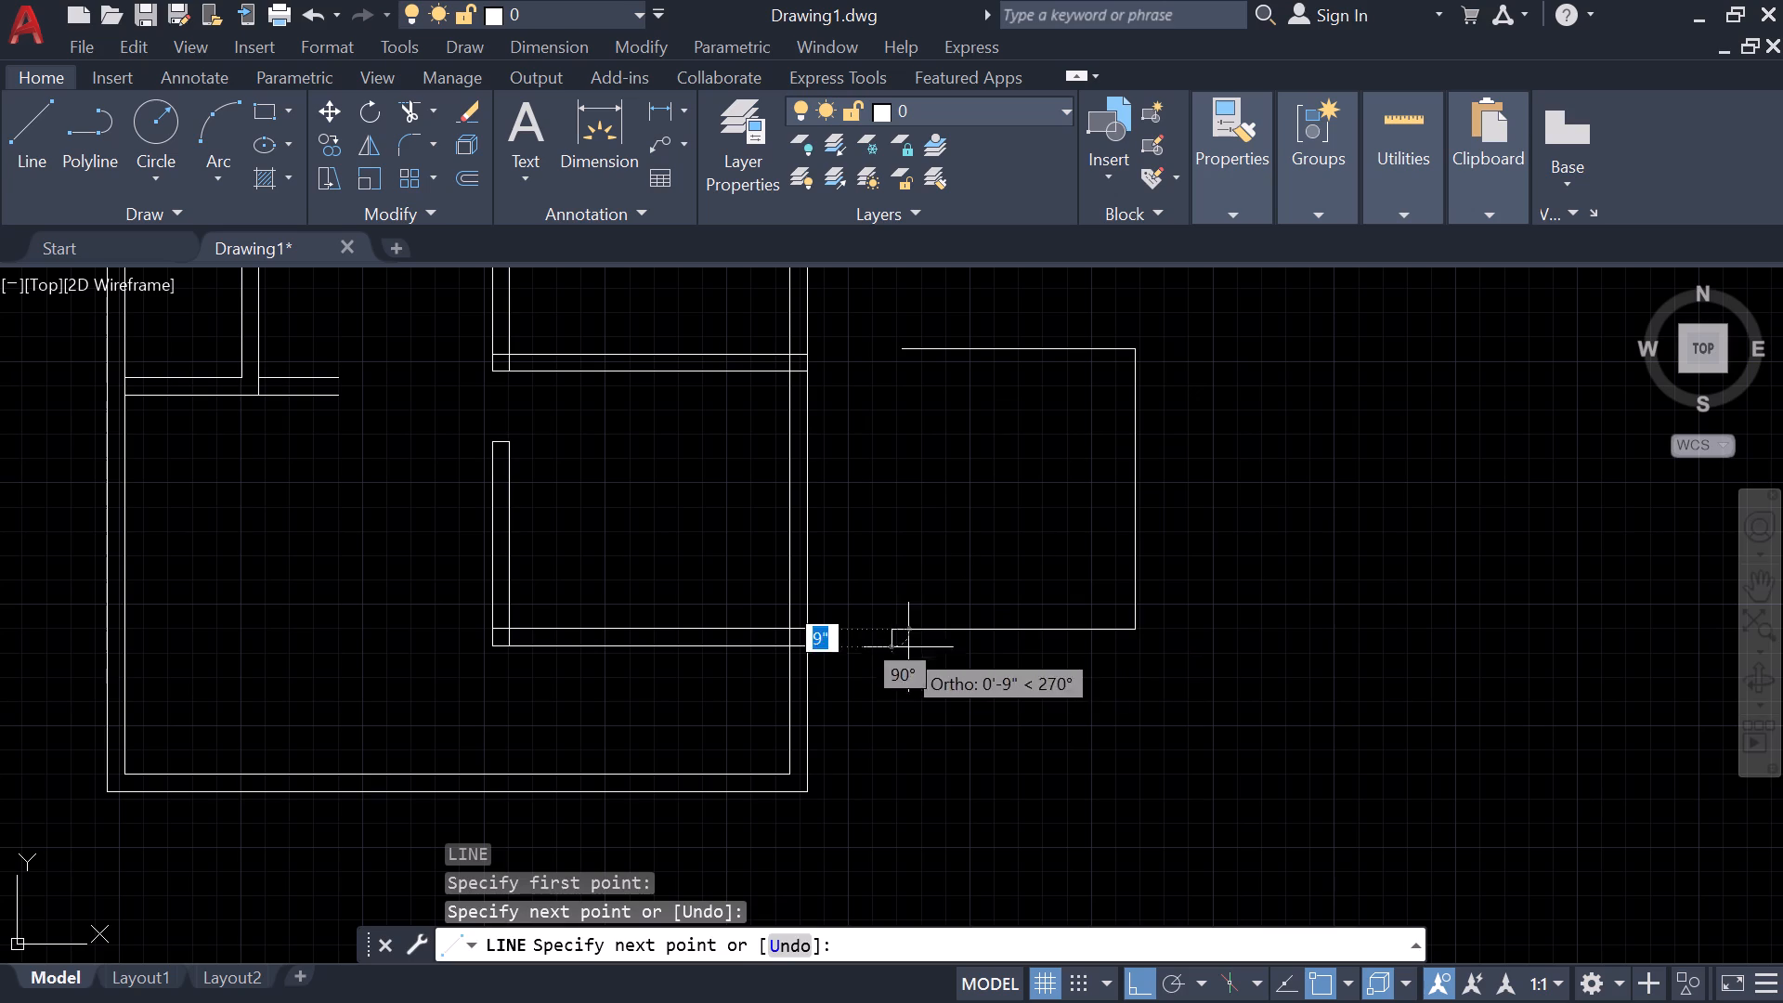
{"action": "key", "text": "Escape"}
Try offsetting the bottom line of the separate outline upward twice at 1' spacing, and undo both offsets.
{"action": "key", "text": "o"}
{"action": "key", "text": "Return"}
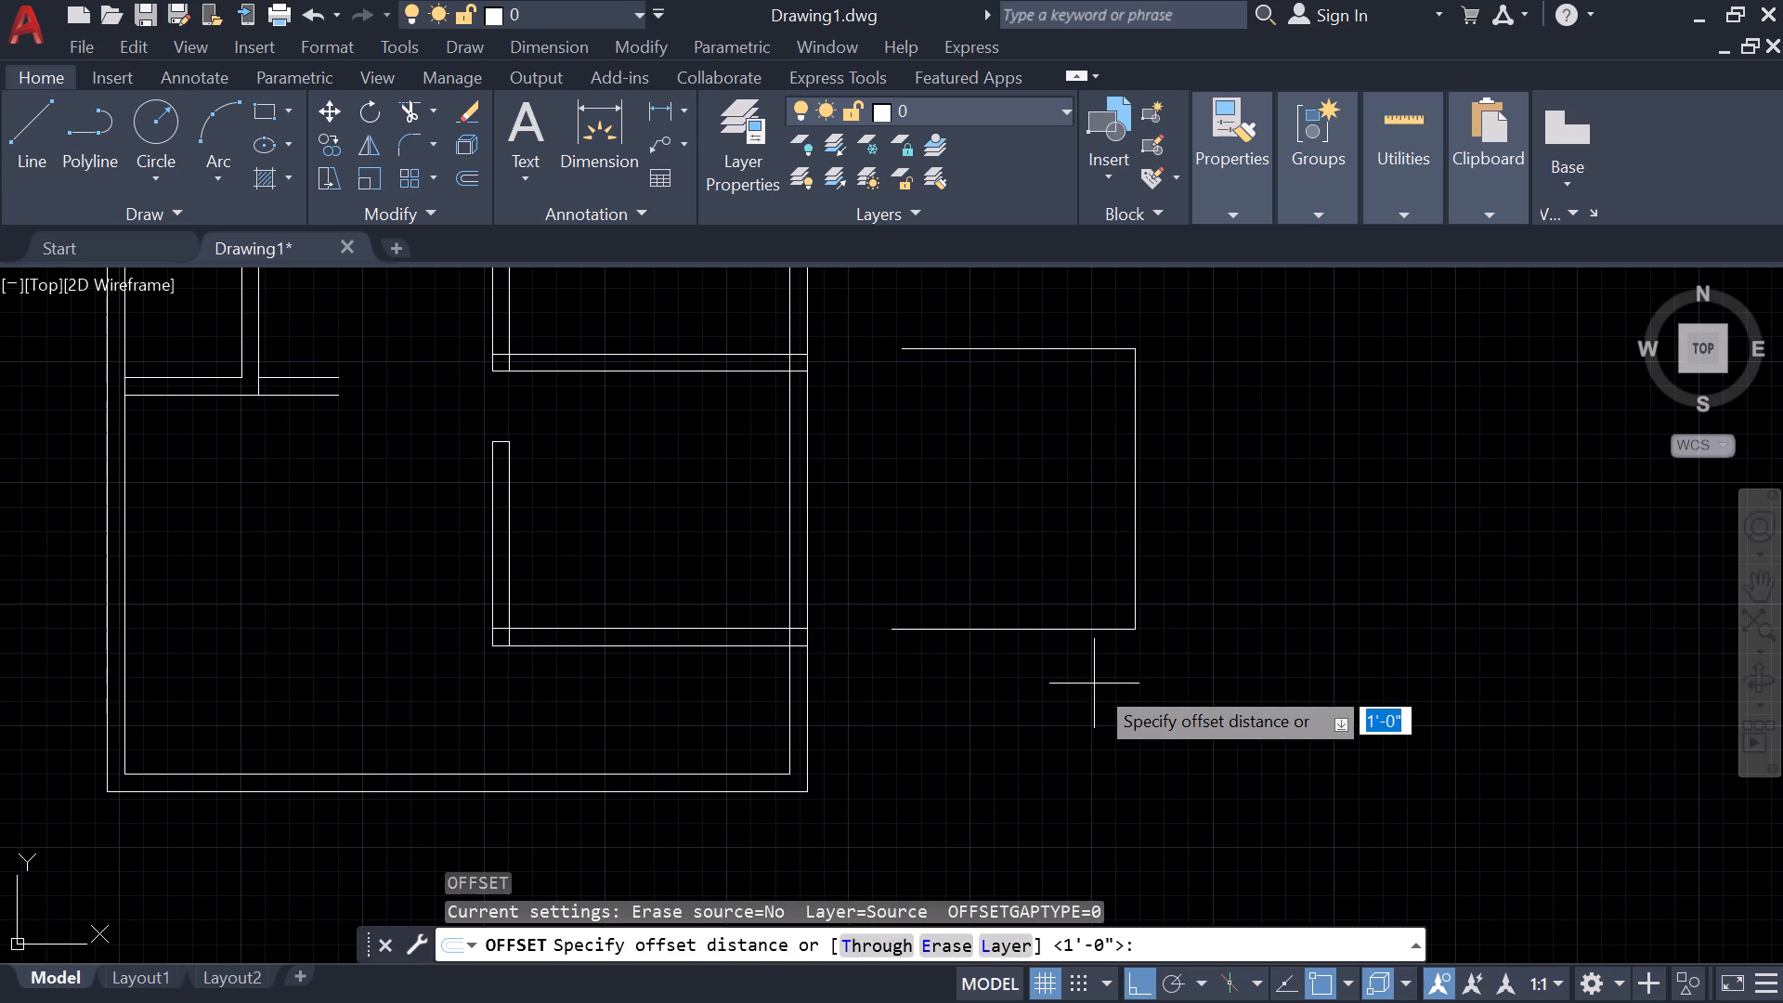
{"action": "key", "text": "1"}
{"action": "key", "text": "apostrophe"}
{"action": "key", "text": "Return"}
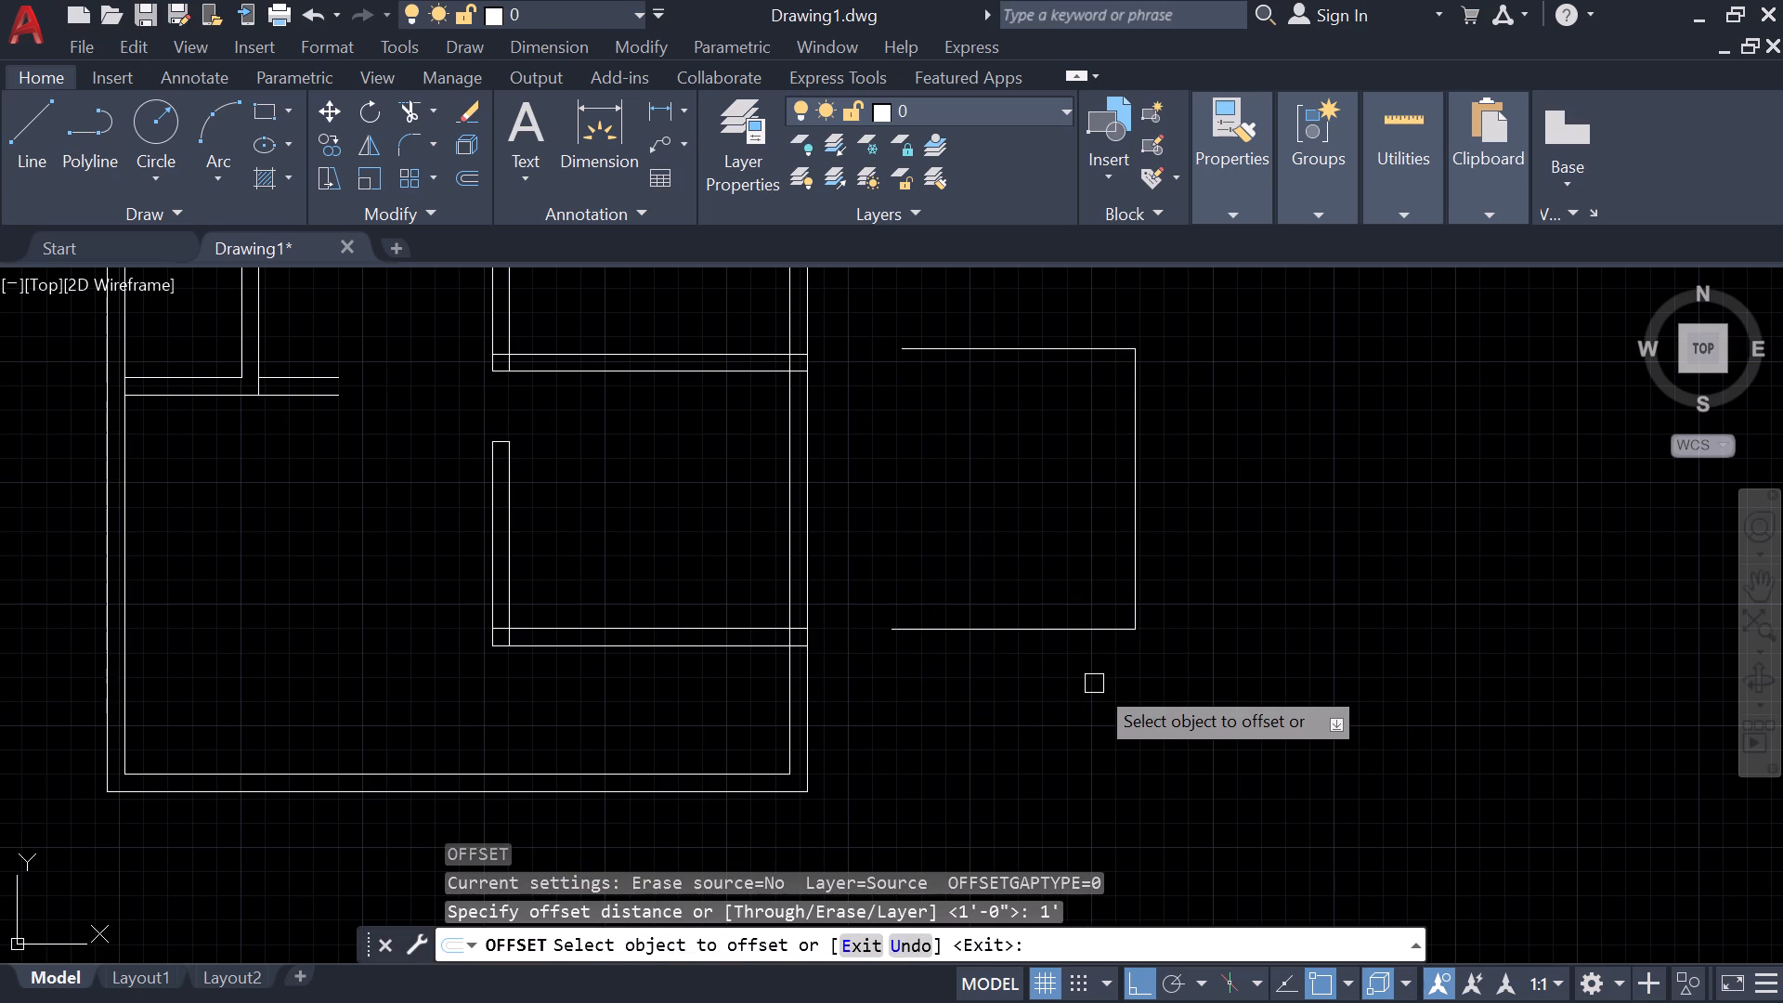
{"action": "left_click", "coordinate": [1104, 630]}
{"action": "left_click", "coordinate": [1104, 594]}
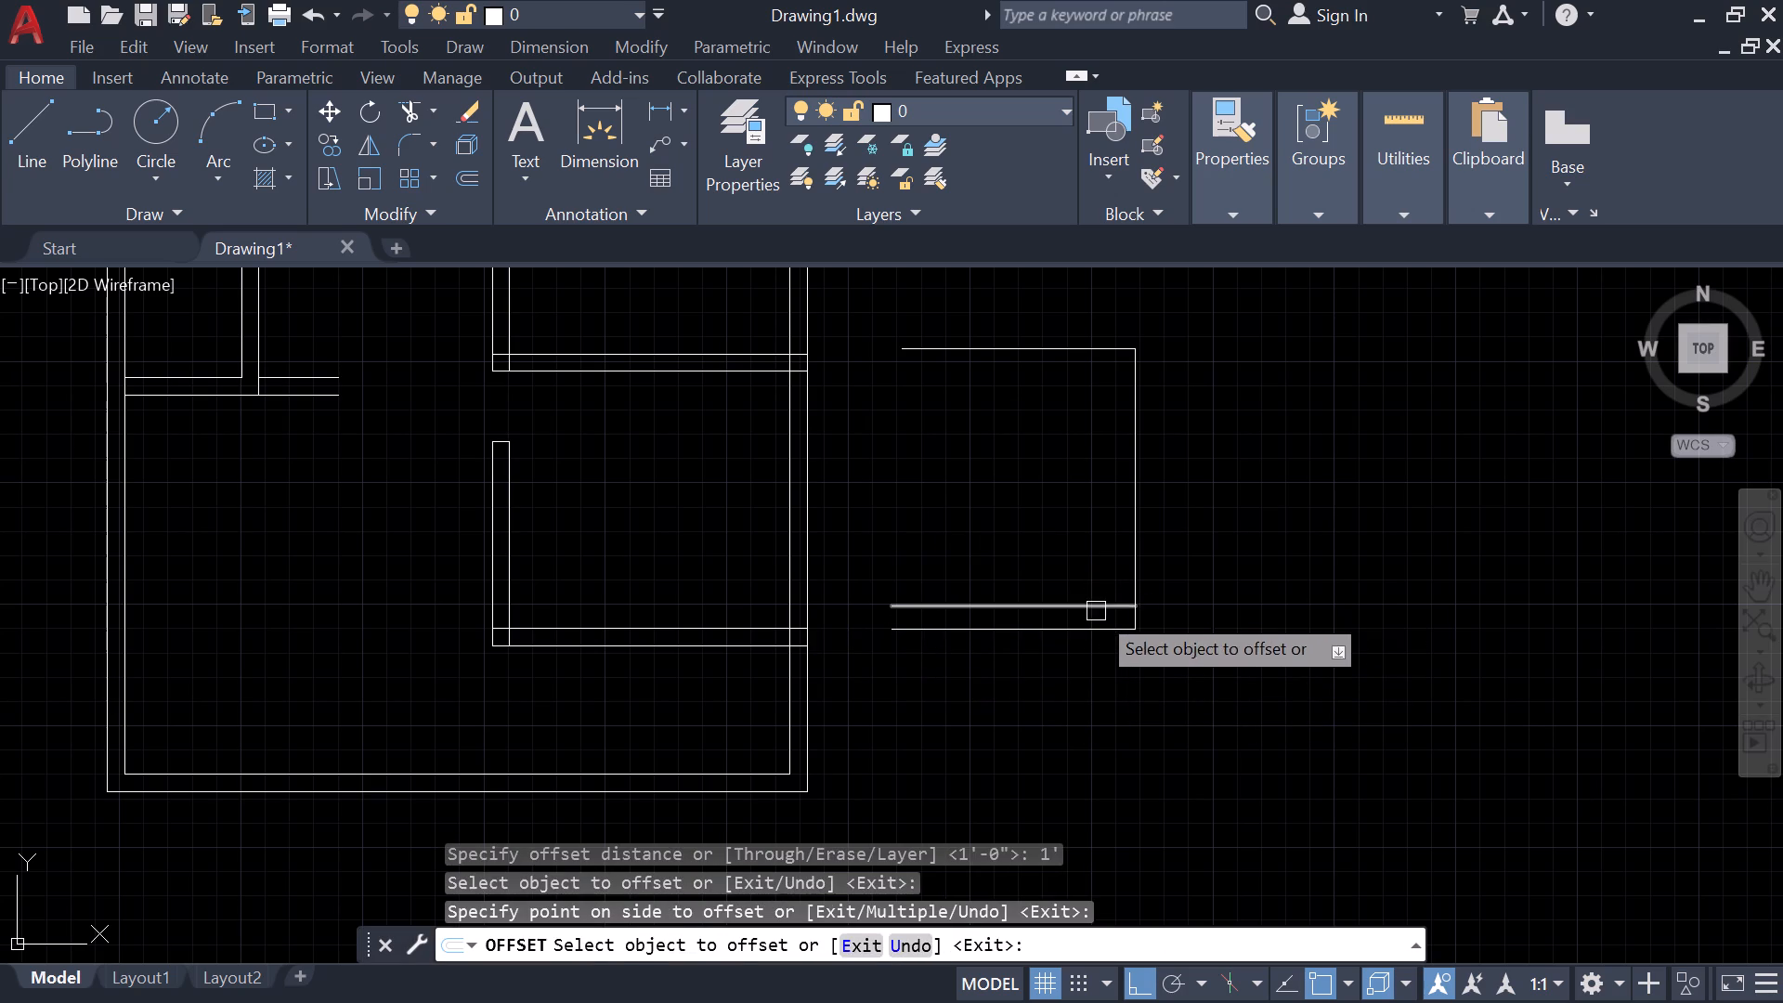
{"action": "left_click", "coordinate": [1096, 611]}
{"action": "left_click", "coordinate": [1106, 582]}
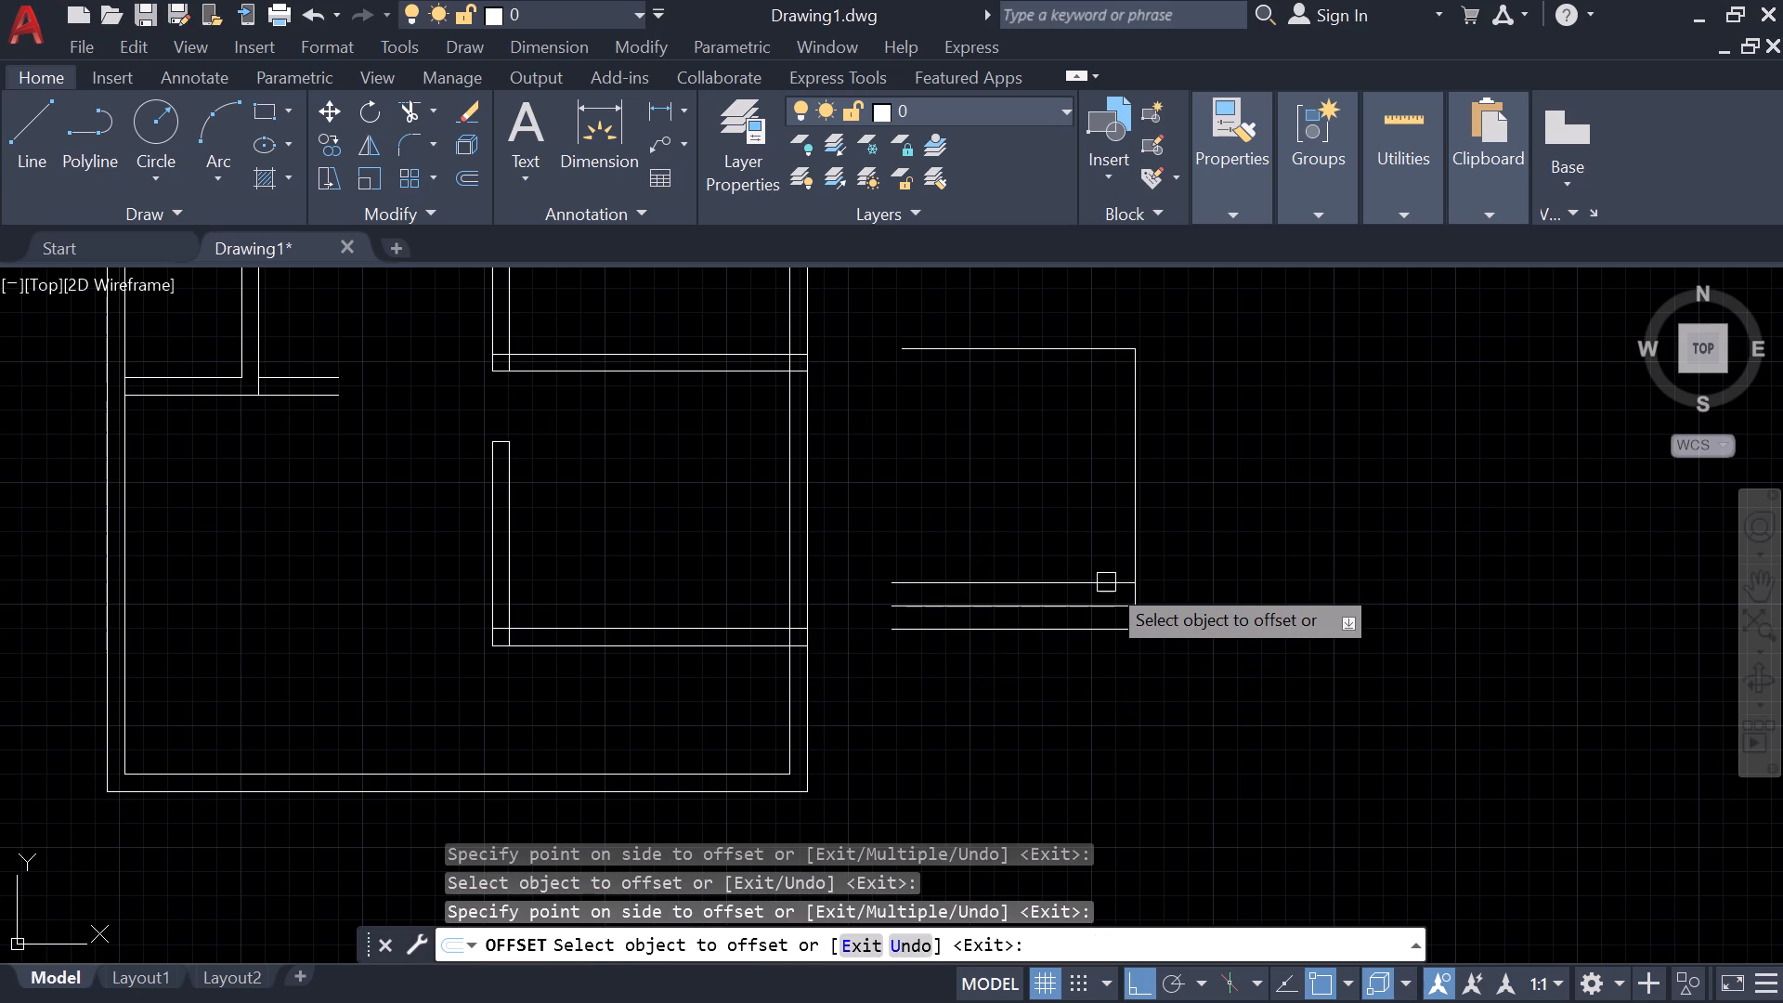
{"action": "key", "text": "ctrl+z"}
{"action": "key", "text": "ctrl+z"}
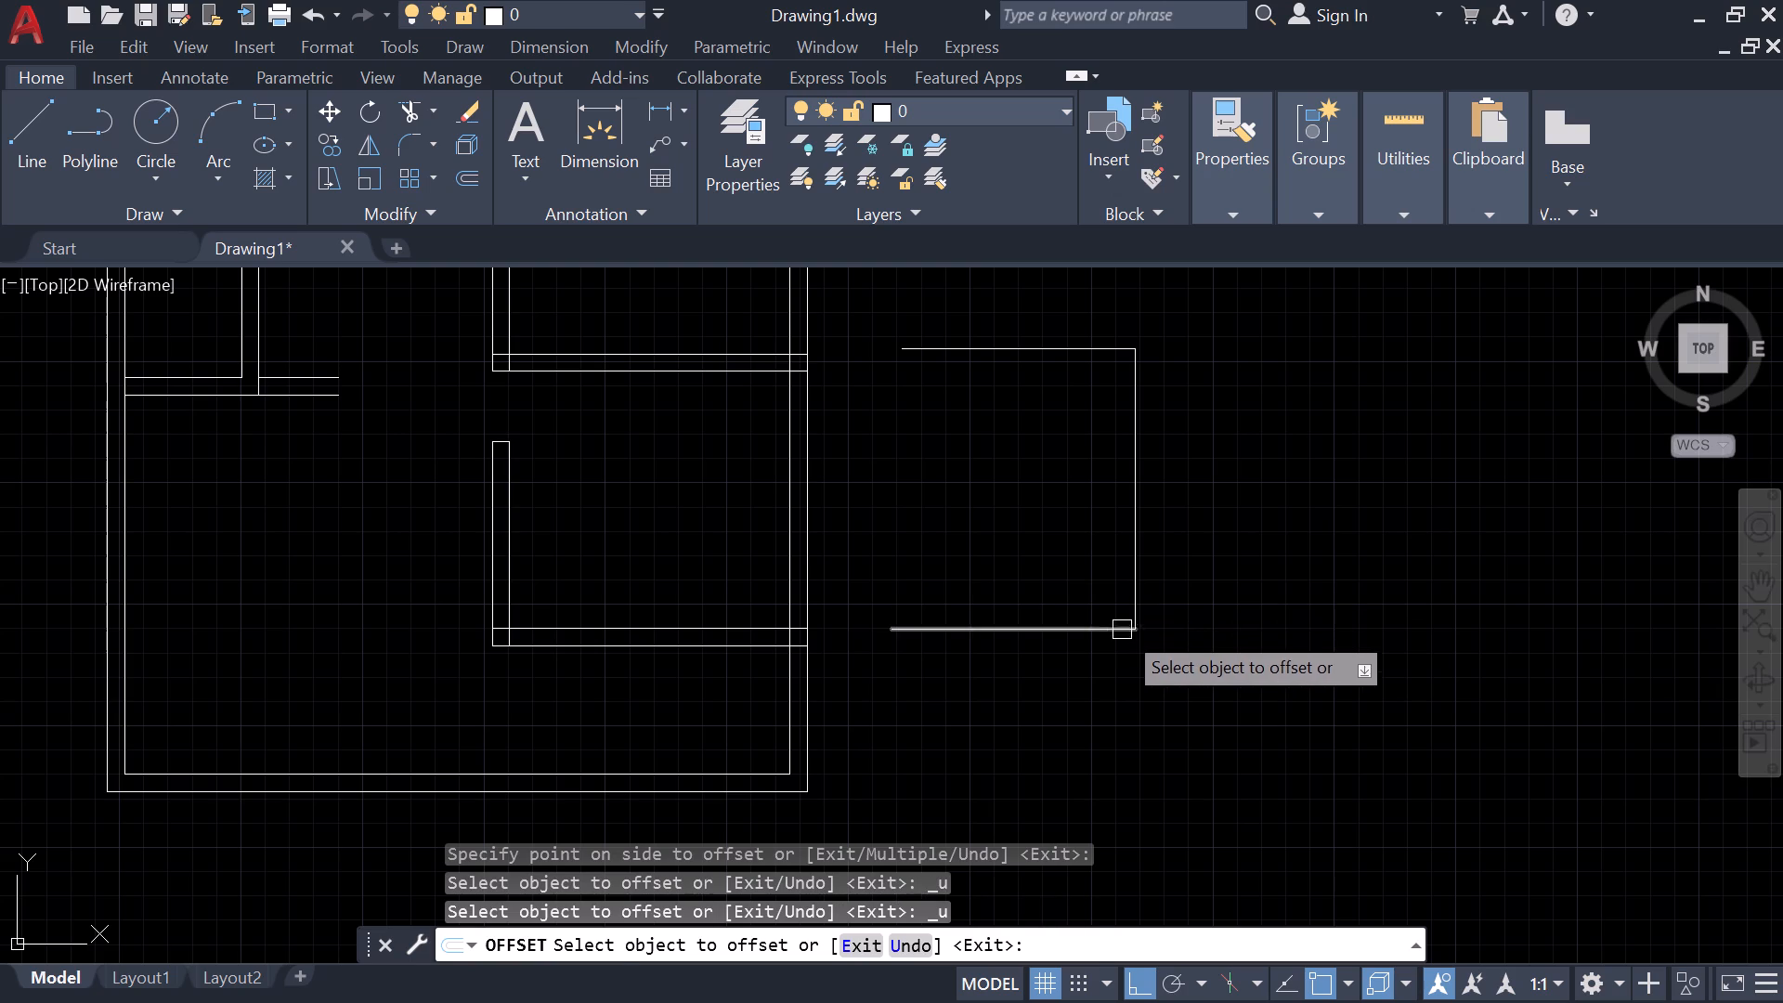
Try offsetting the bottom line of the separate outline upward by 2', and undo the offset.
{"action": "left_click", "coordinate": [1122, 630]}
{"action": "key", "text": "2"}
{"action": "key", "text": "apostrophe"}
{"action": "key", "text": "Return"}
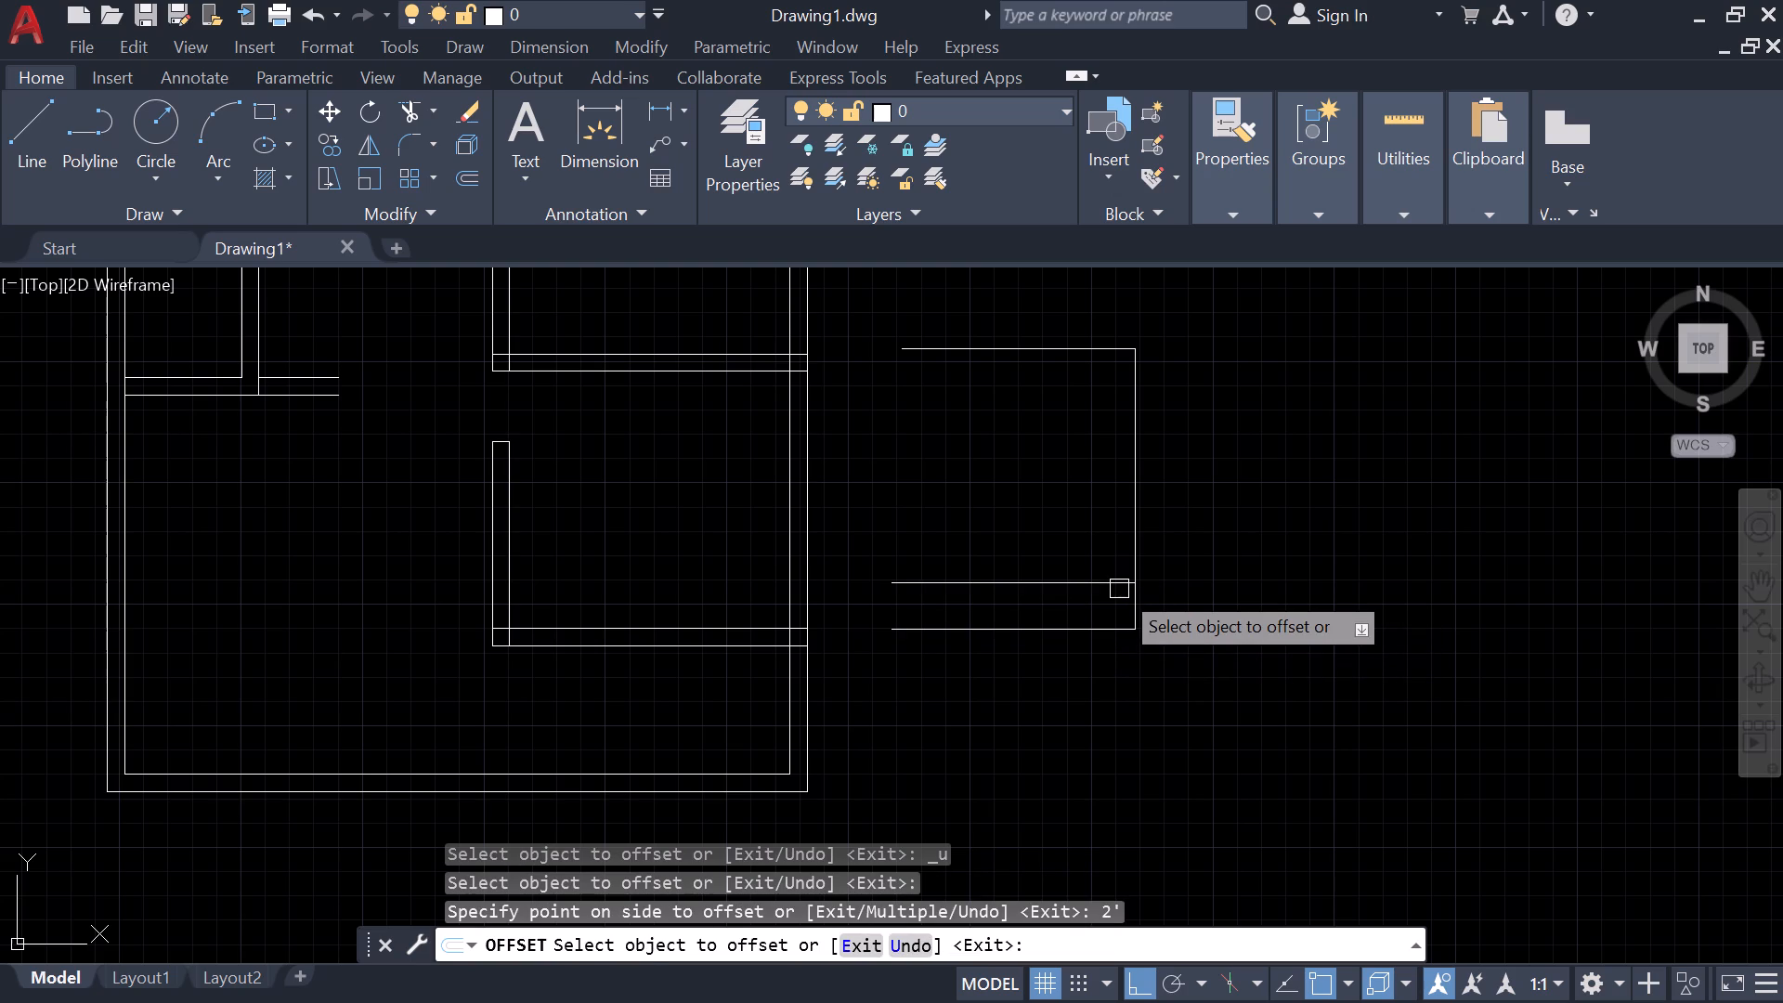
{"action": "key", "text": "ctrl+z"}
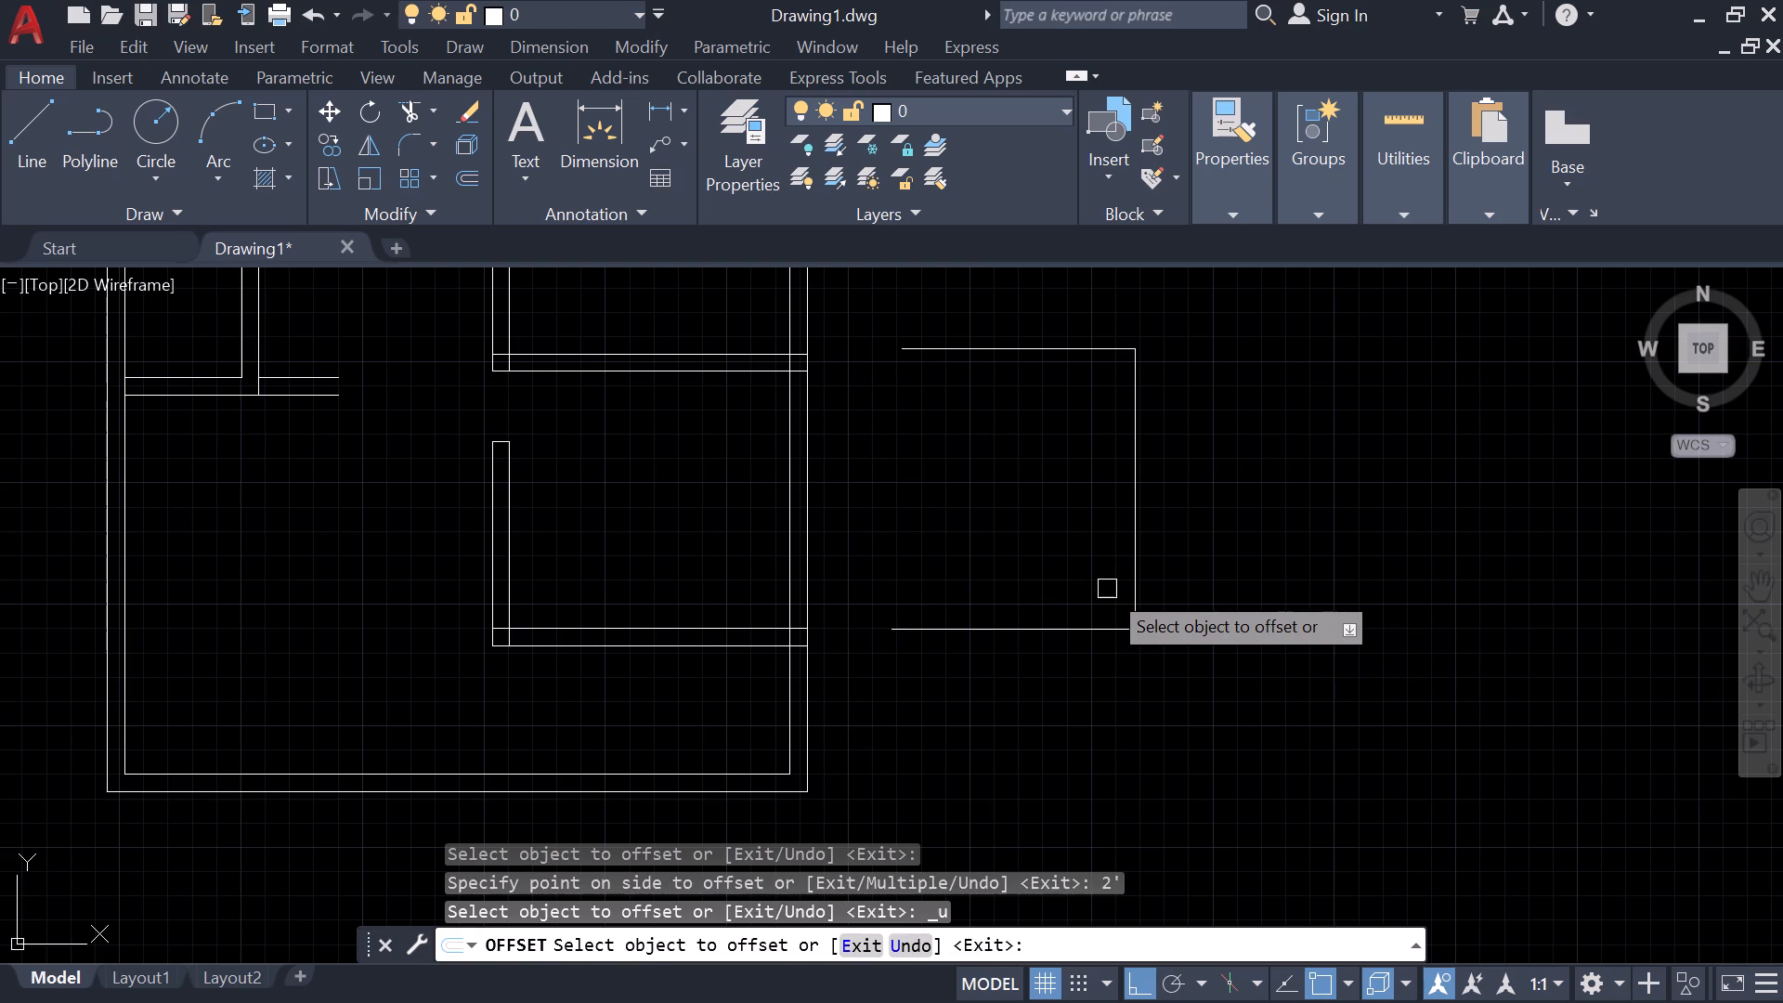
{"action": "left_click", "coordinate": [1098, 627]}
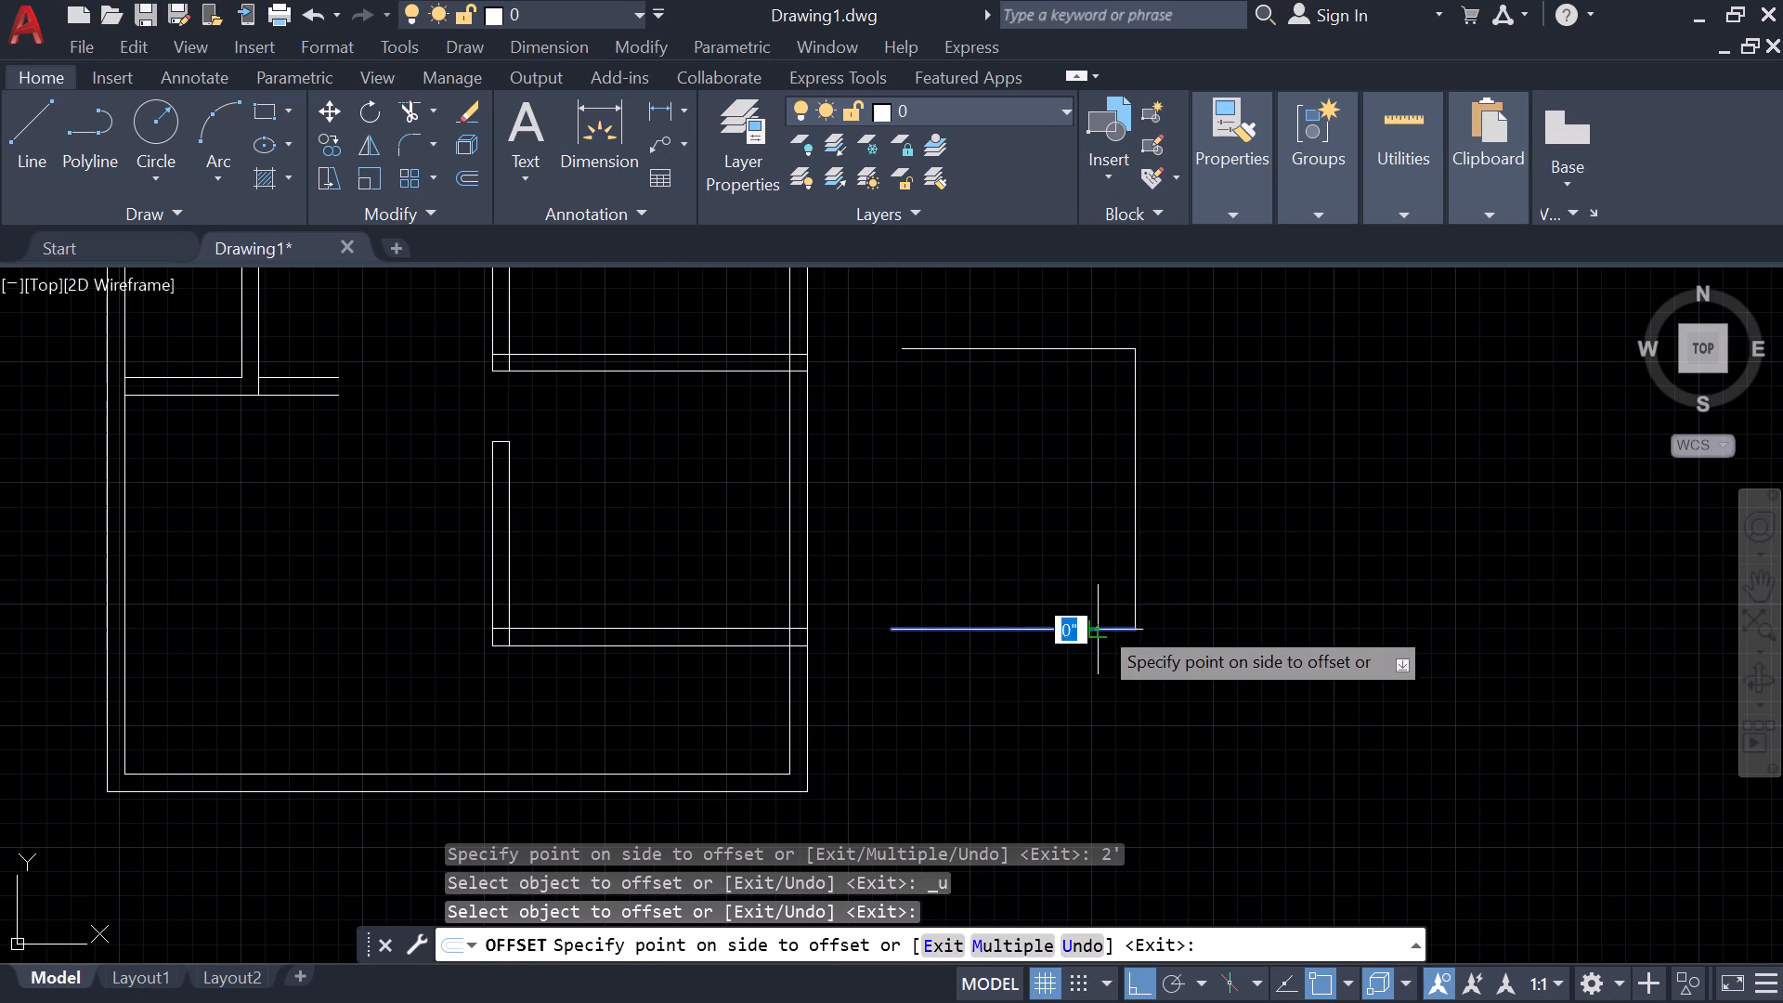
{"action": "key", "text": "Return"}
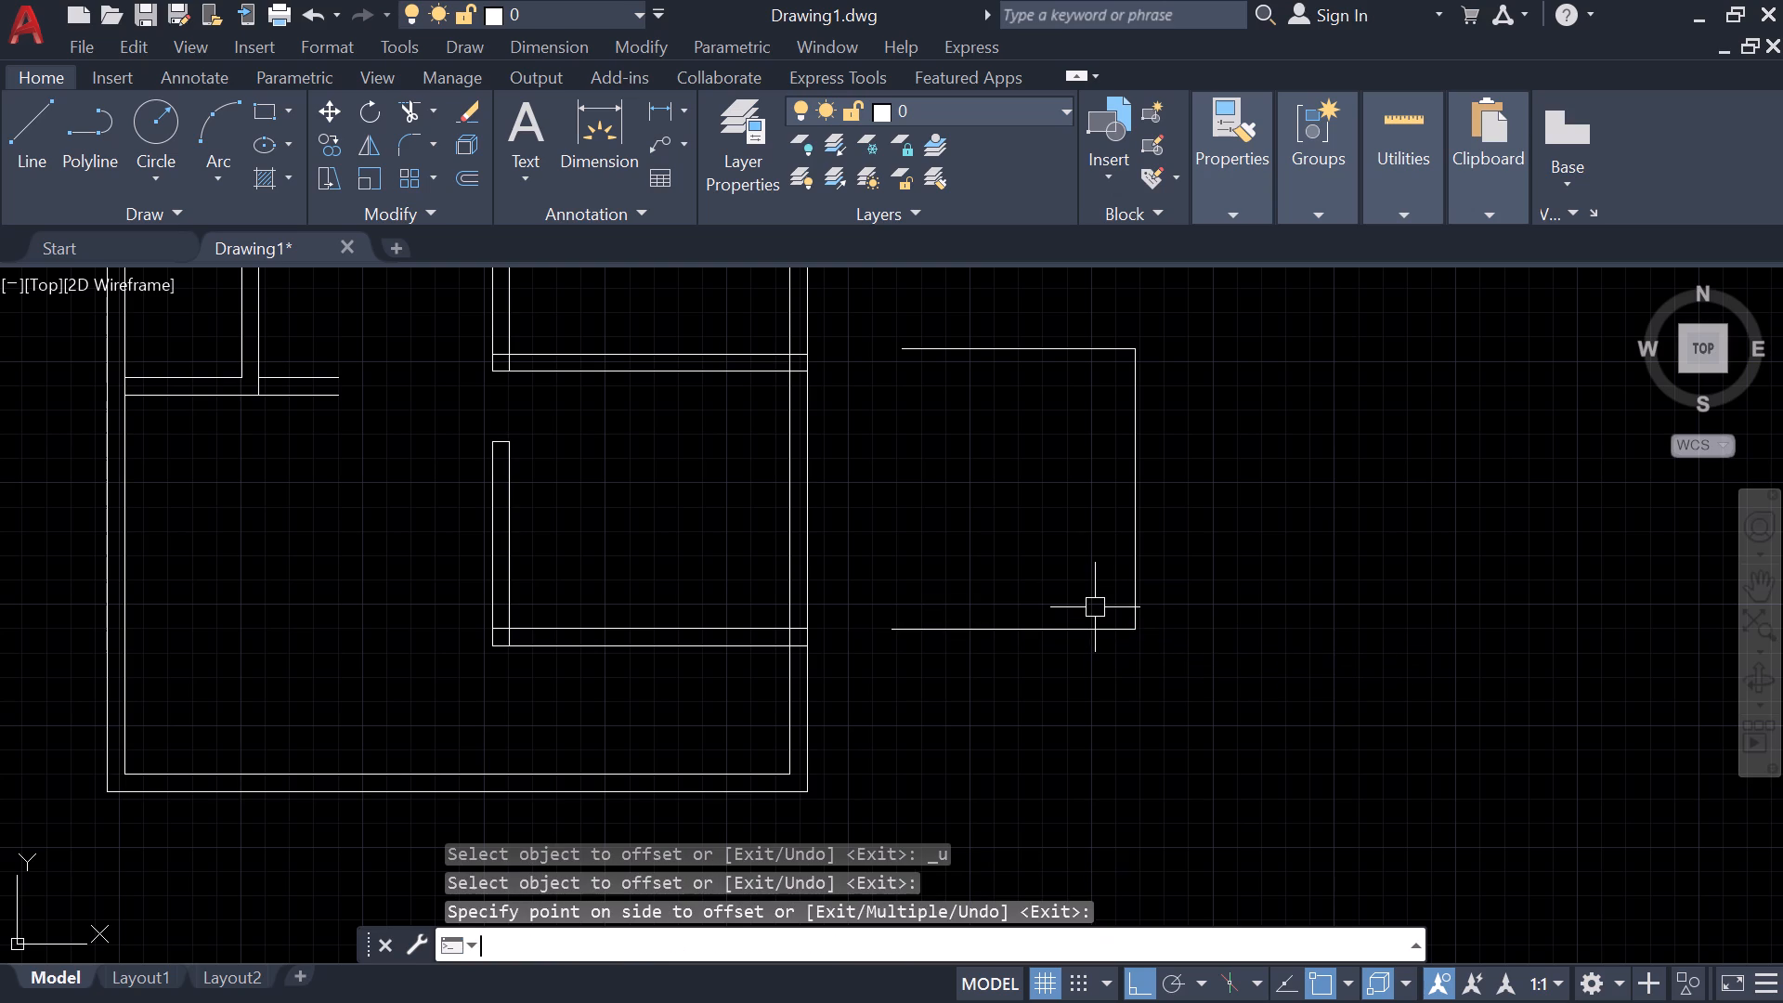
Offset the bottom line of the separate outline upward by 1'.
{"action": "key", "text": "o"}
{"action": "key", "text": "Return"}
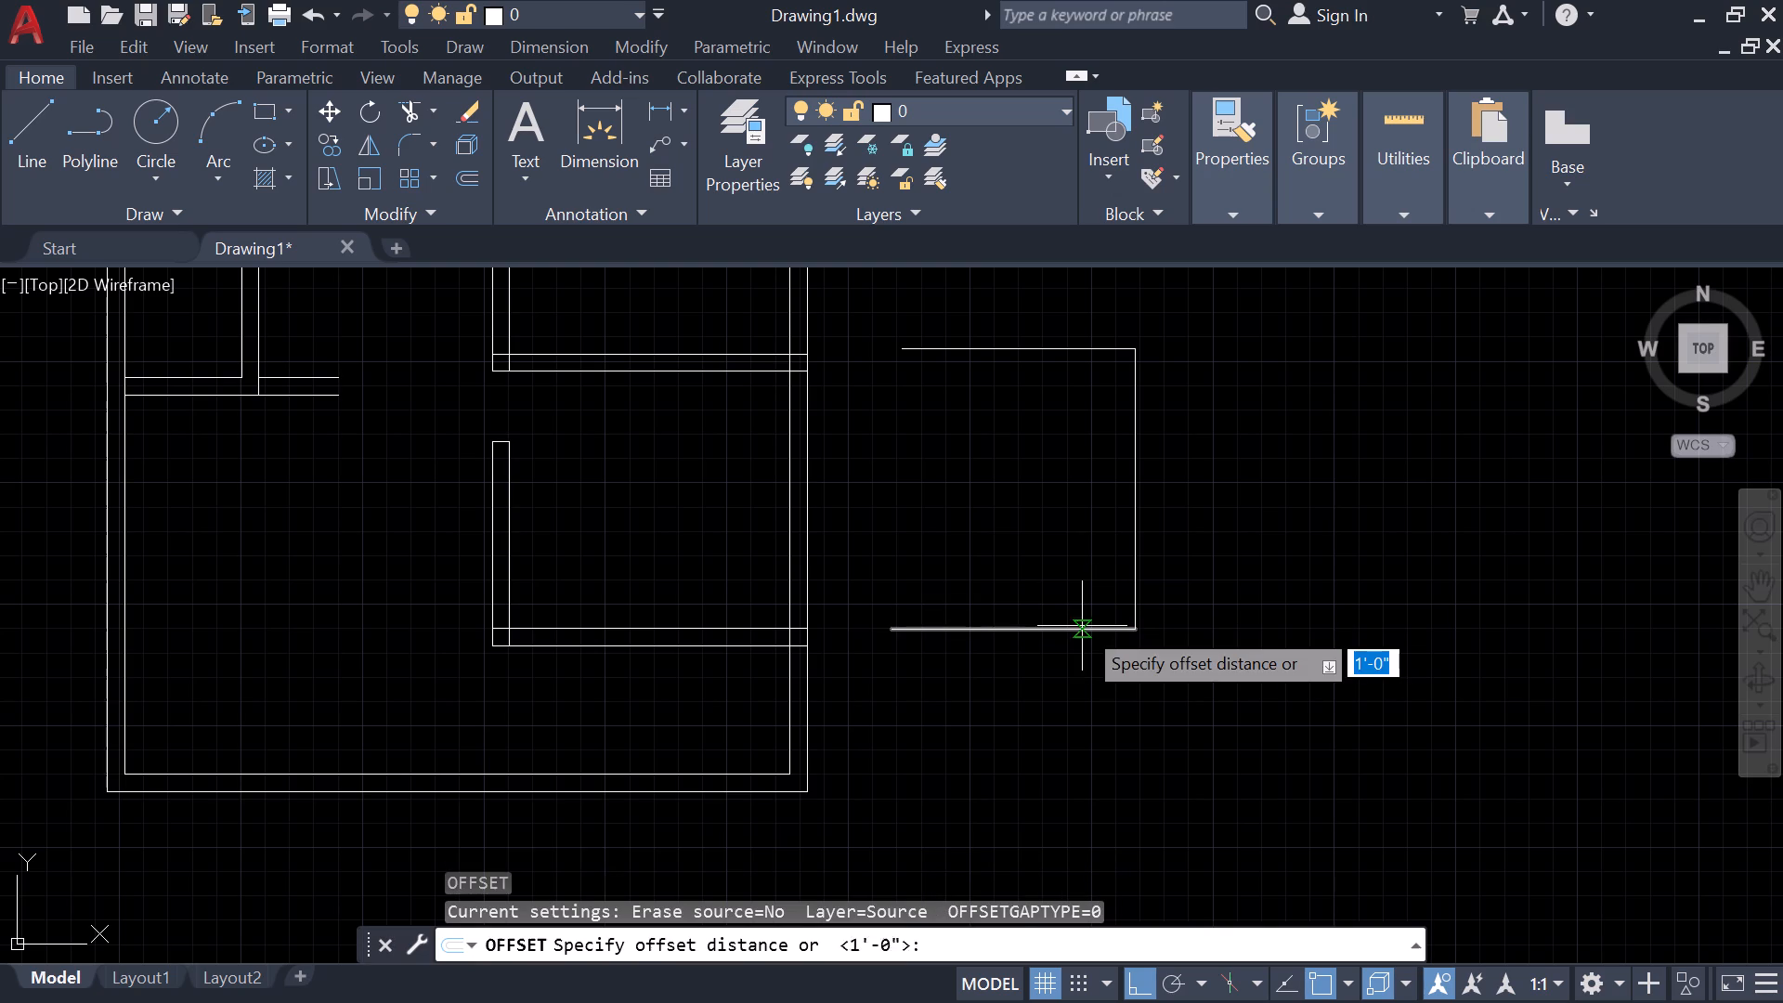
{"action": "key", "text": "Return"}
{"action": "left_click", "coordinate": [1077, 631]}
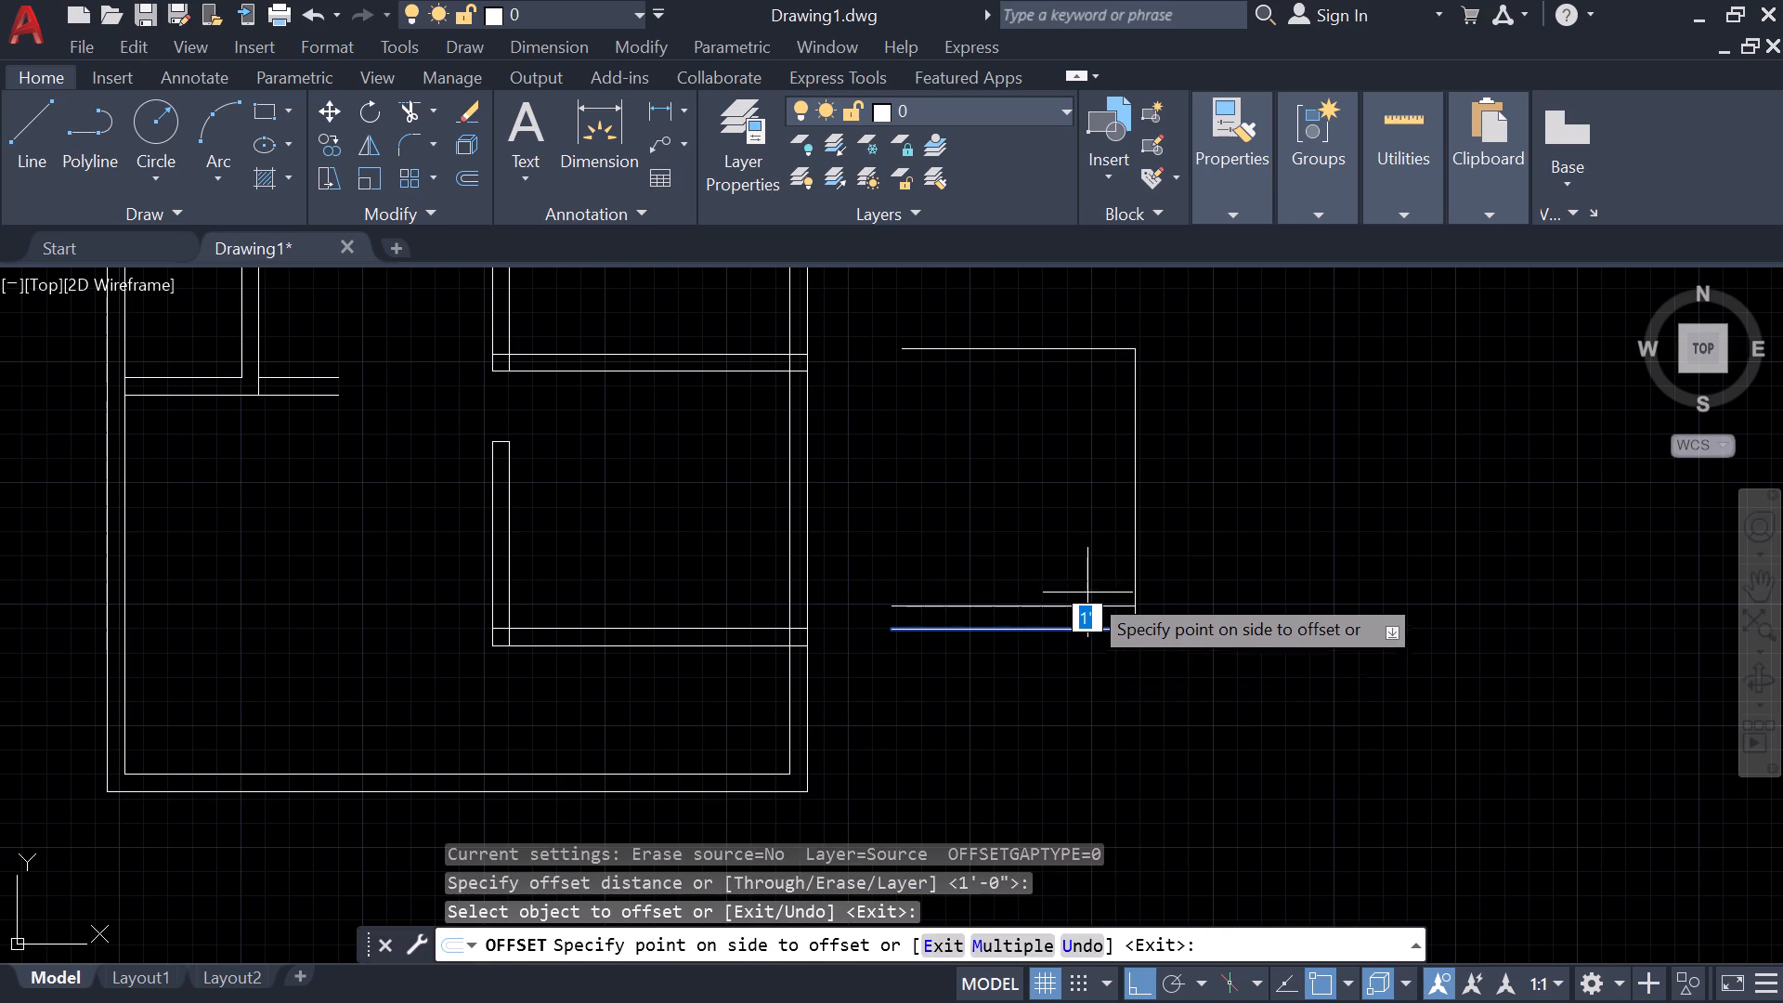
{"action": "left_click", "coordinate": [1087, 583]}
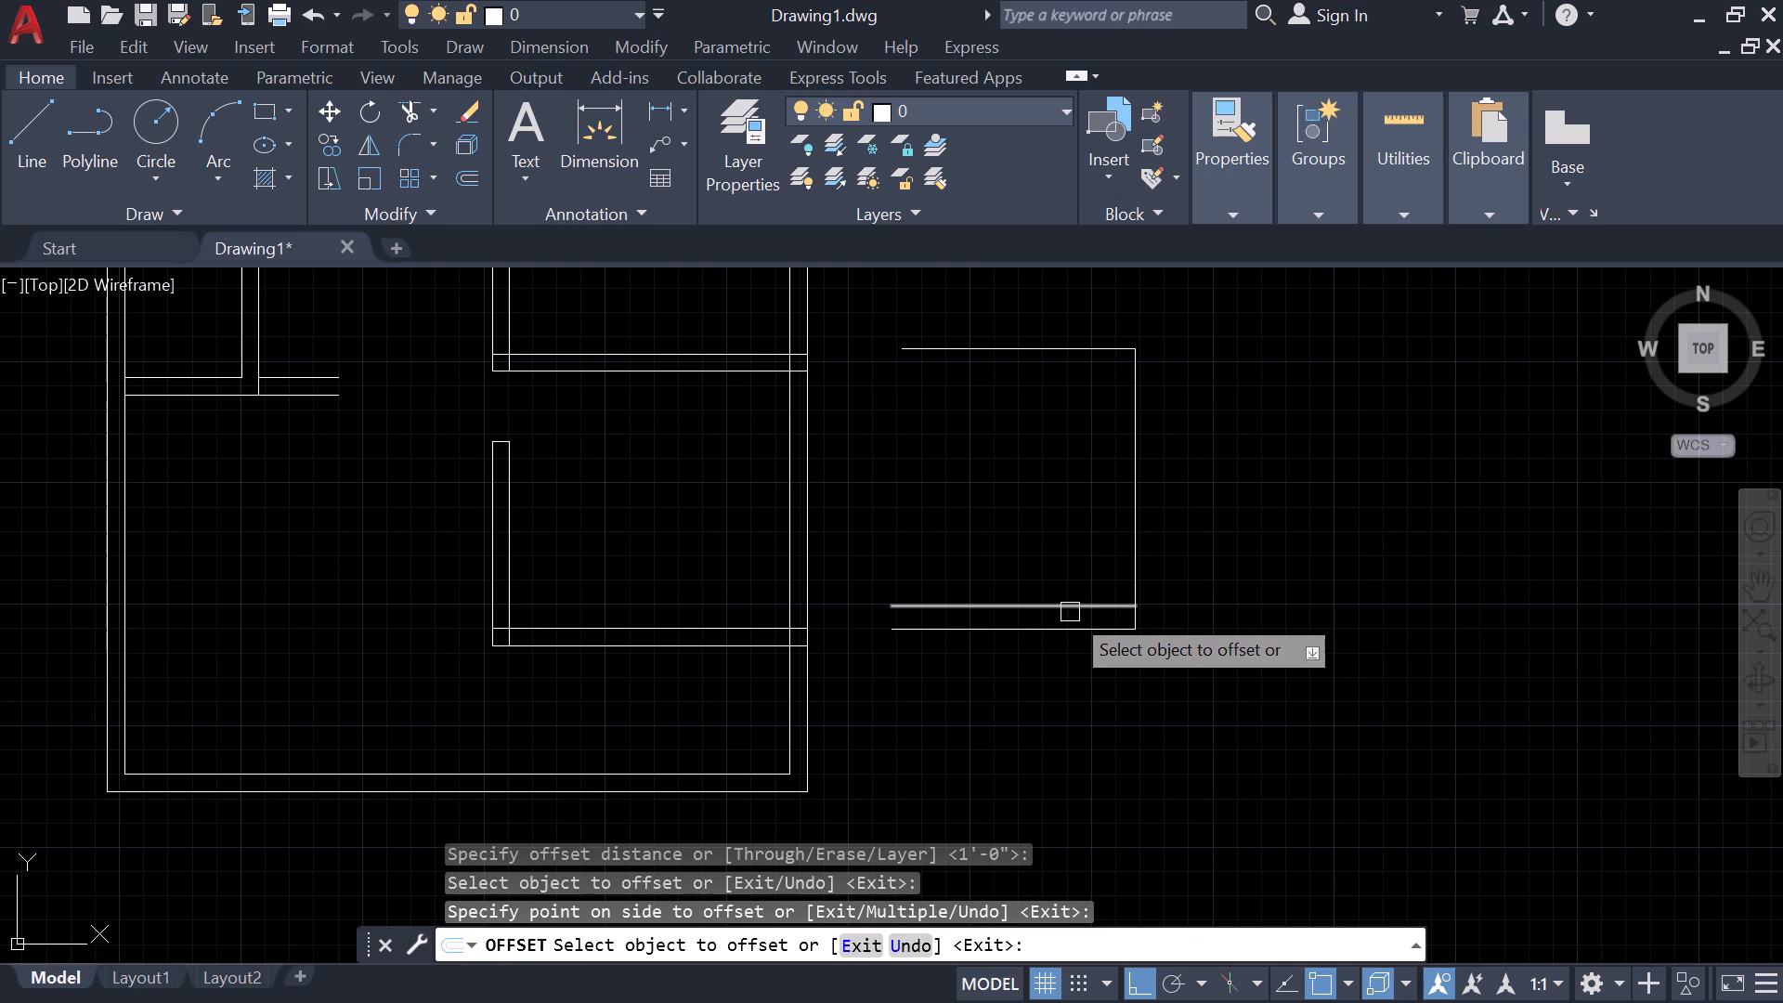
Offset the 12' vertical line of the separate outline leftward by 4'.
{"action": "left_click", "coordinate": [1130, 619]}
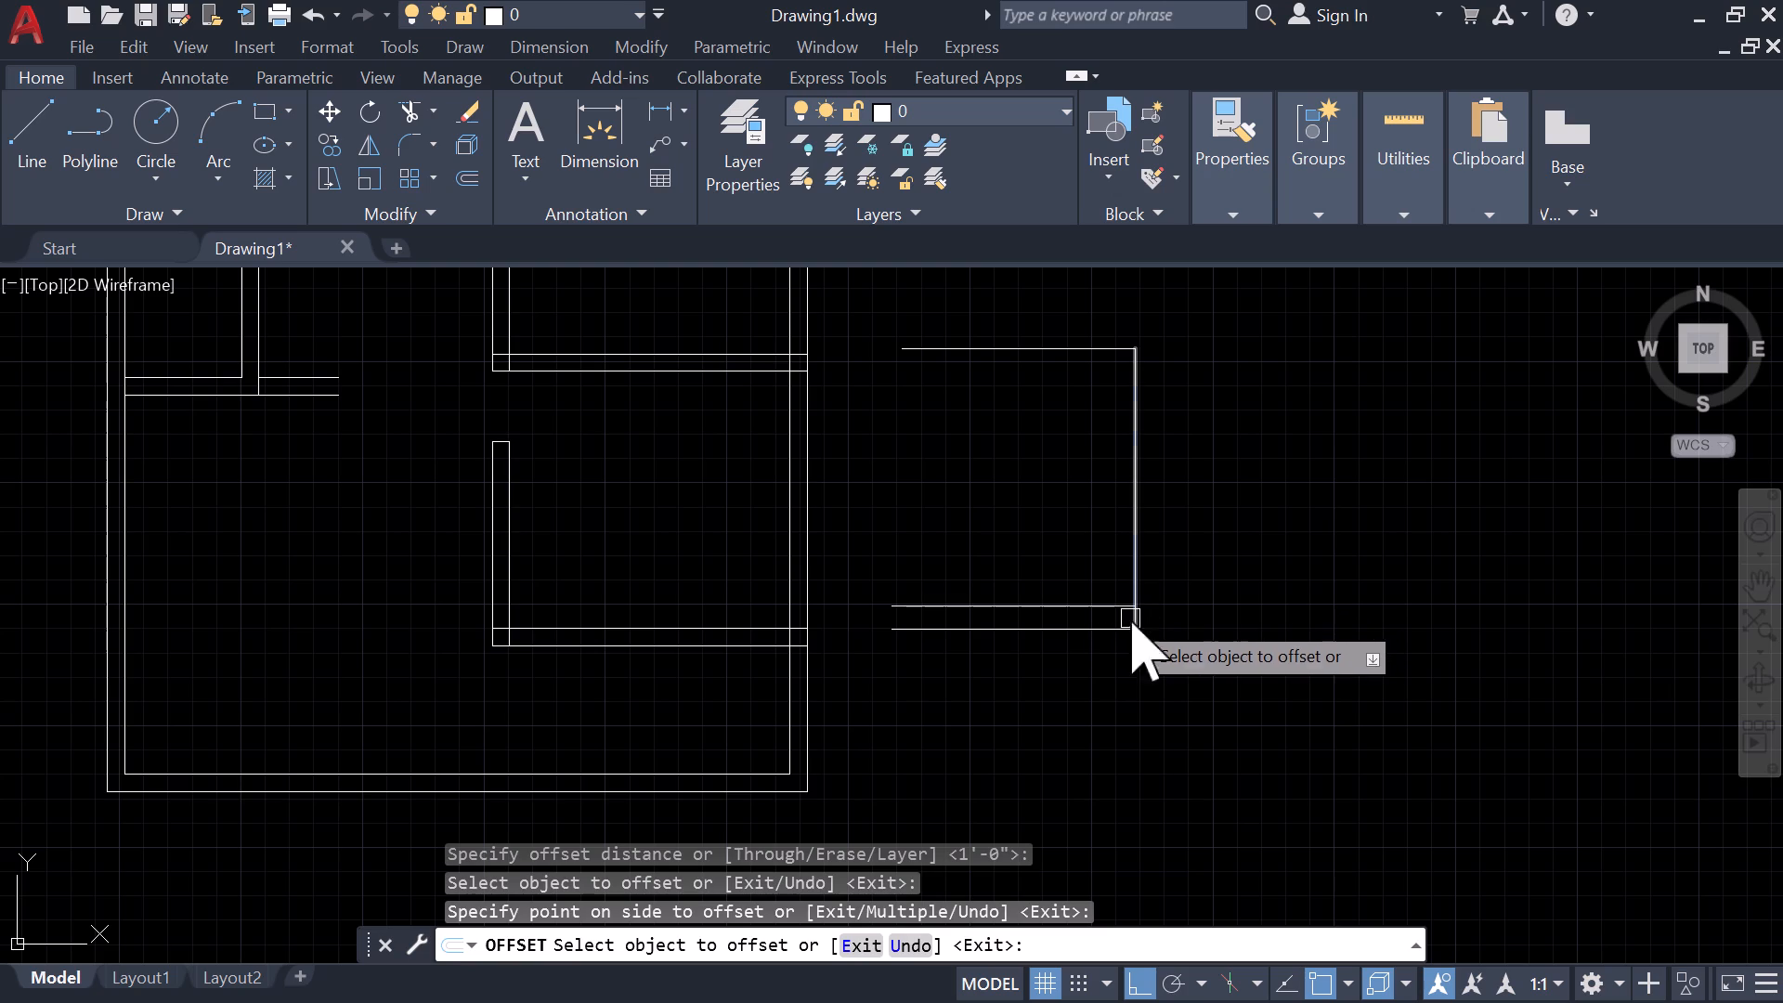
{"action": "left_click", "coordinate": [1234, 711]}
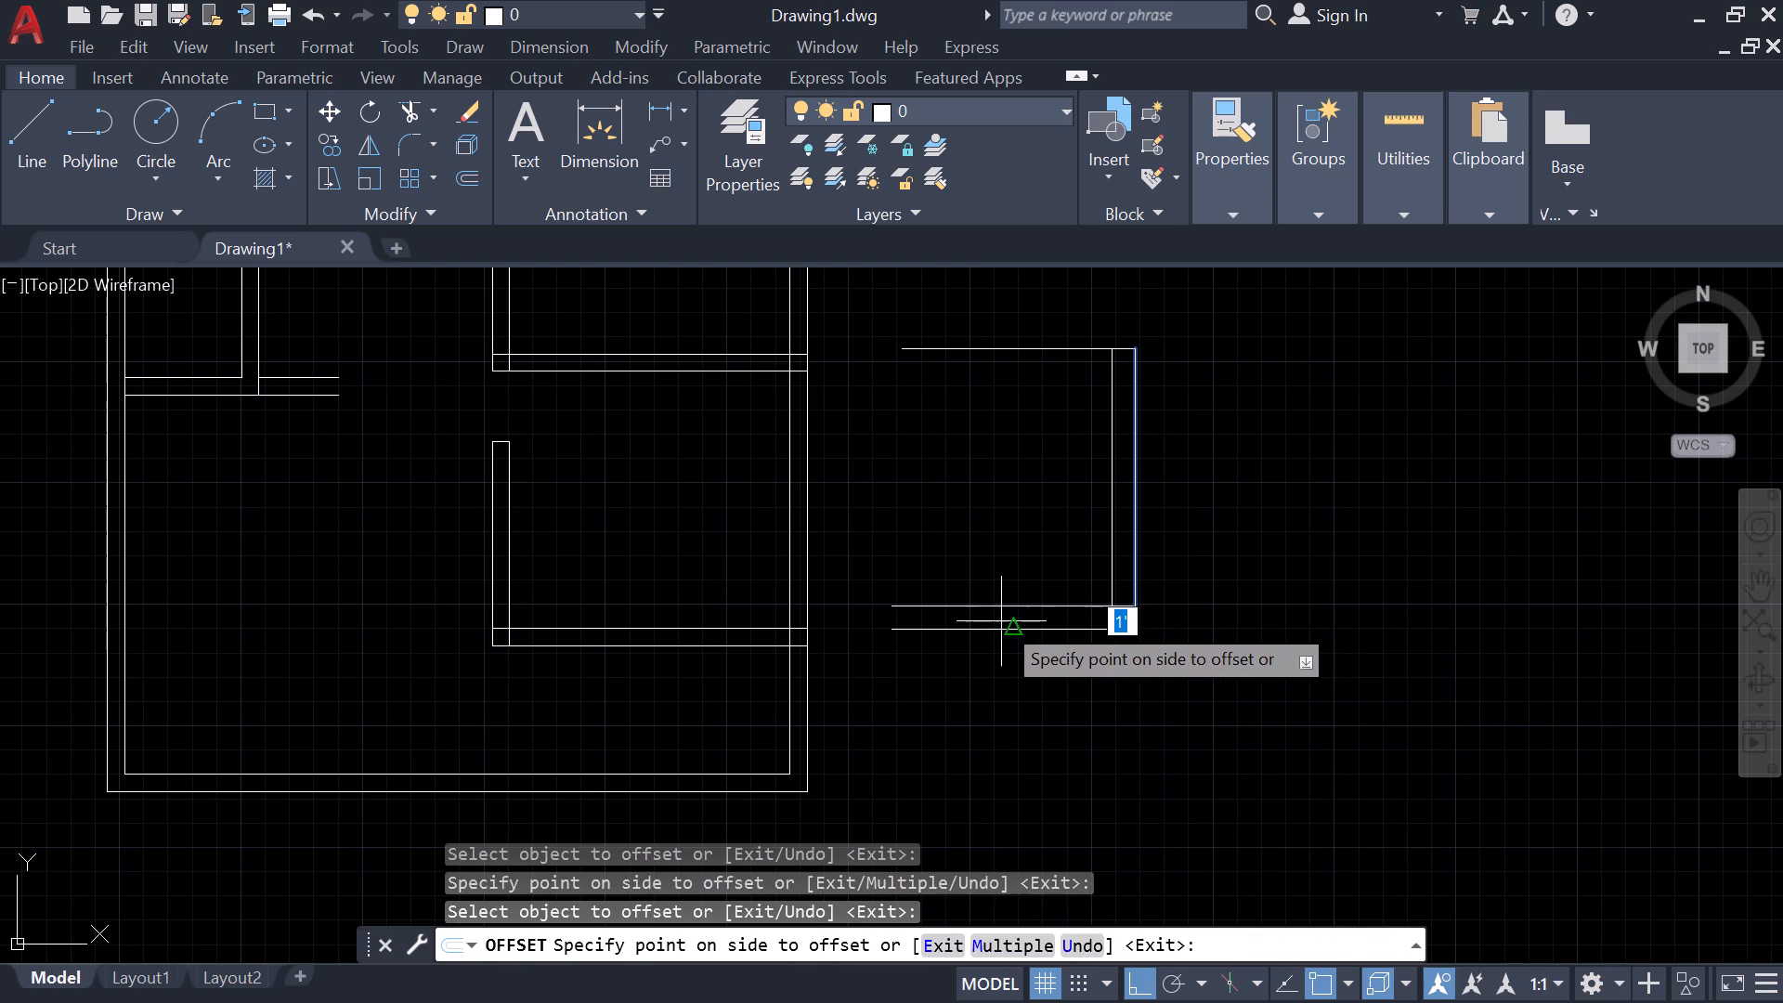
{"action": "type", "text": "4'"}
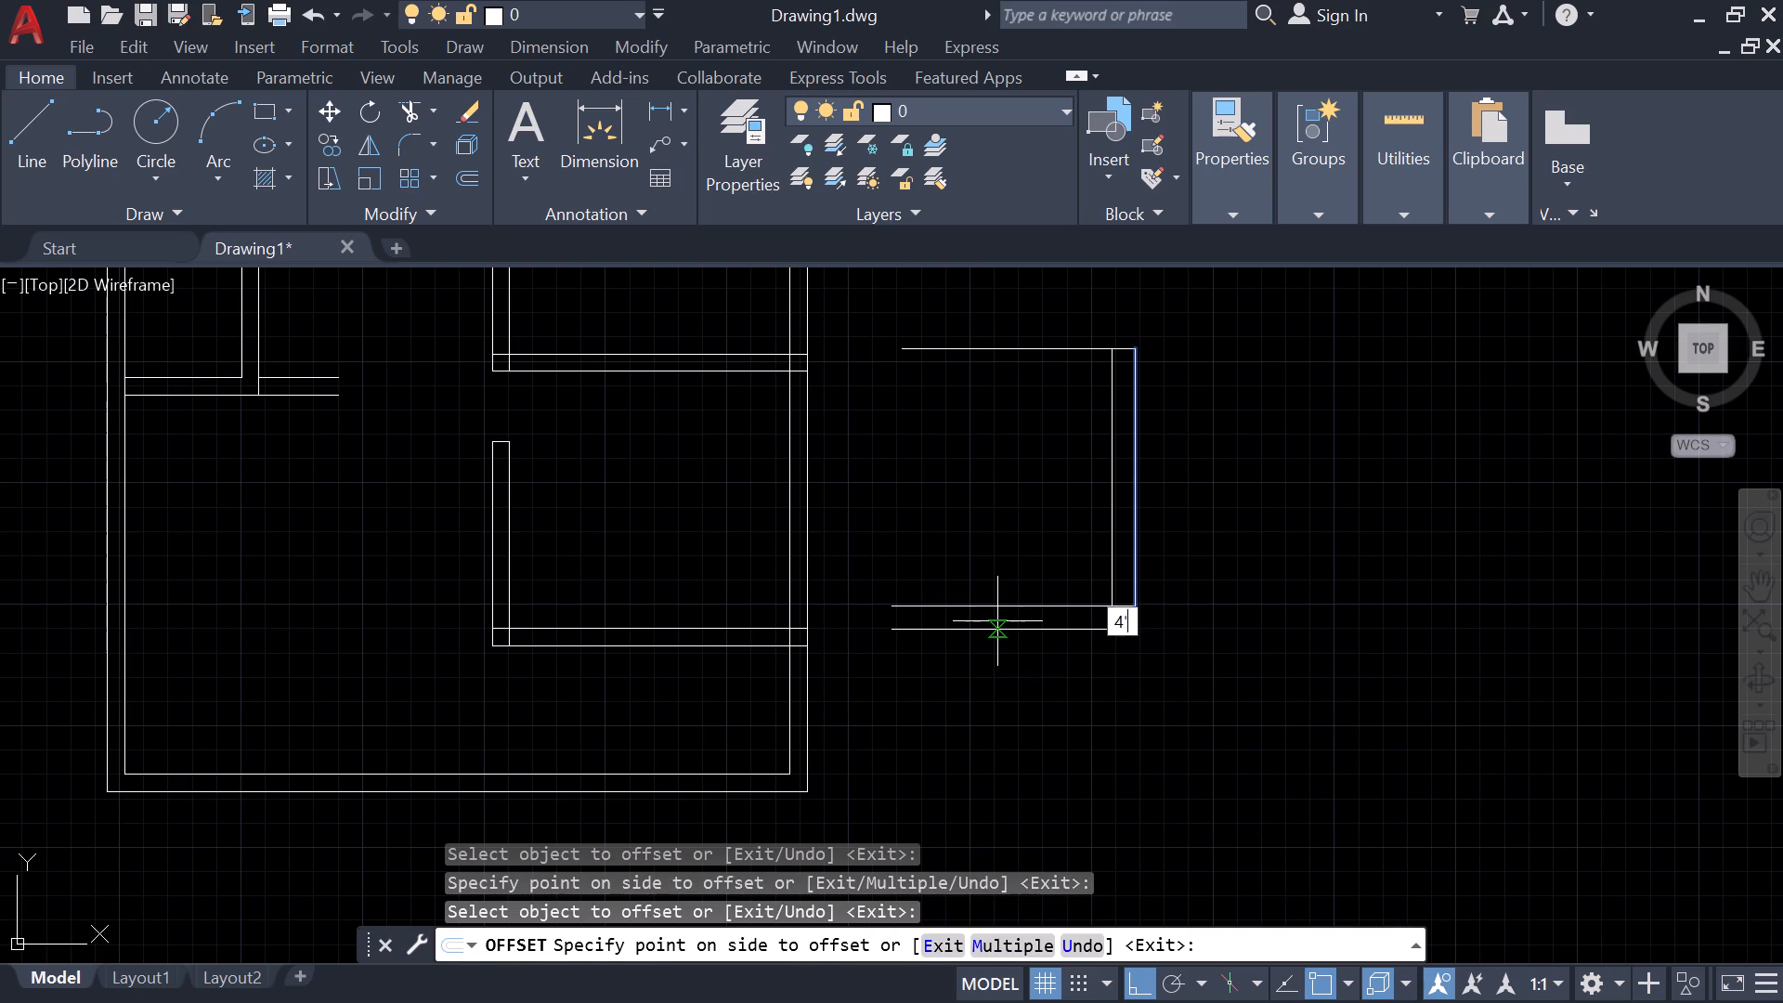
{"action": "key", "text": "Return"}
{"action": "left_click", "coordinate": [997, 621]}
{"action": "key", "text": "Escape"}
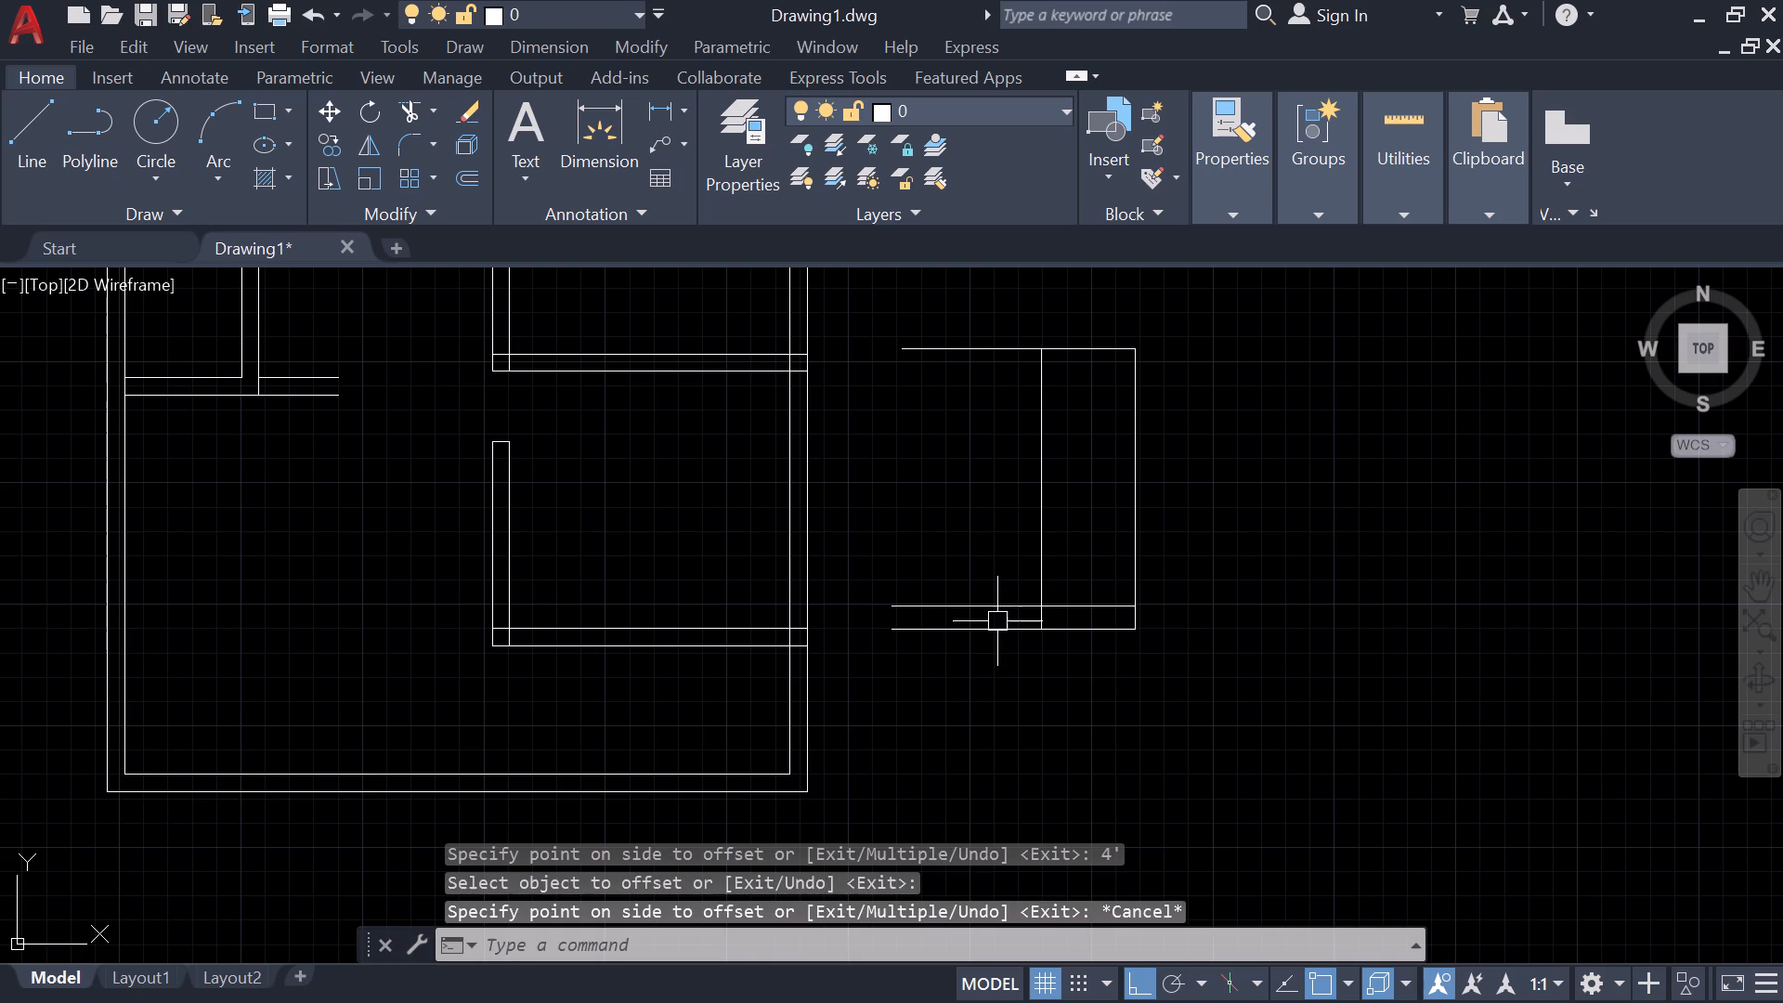
Trim the two lower horizontal lines where they extend left of the new vertical line.
{"action": "key", "text": "t"}
{"action": "key", "text": "r"}
{"action": "key", "text": "space"}
{"action": "left_click_drag", "start_coordinate": [977, 674], "coordinate": [952, 539]}
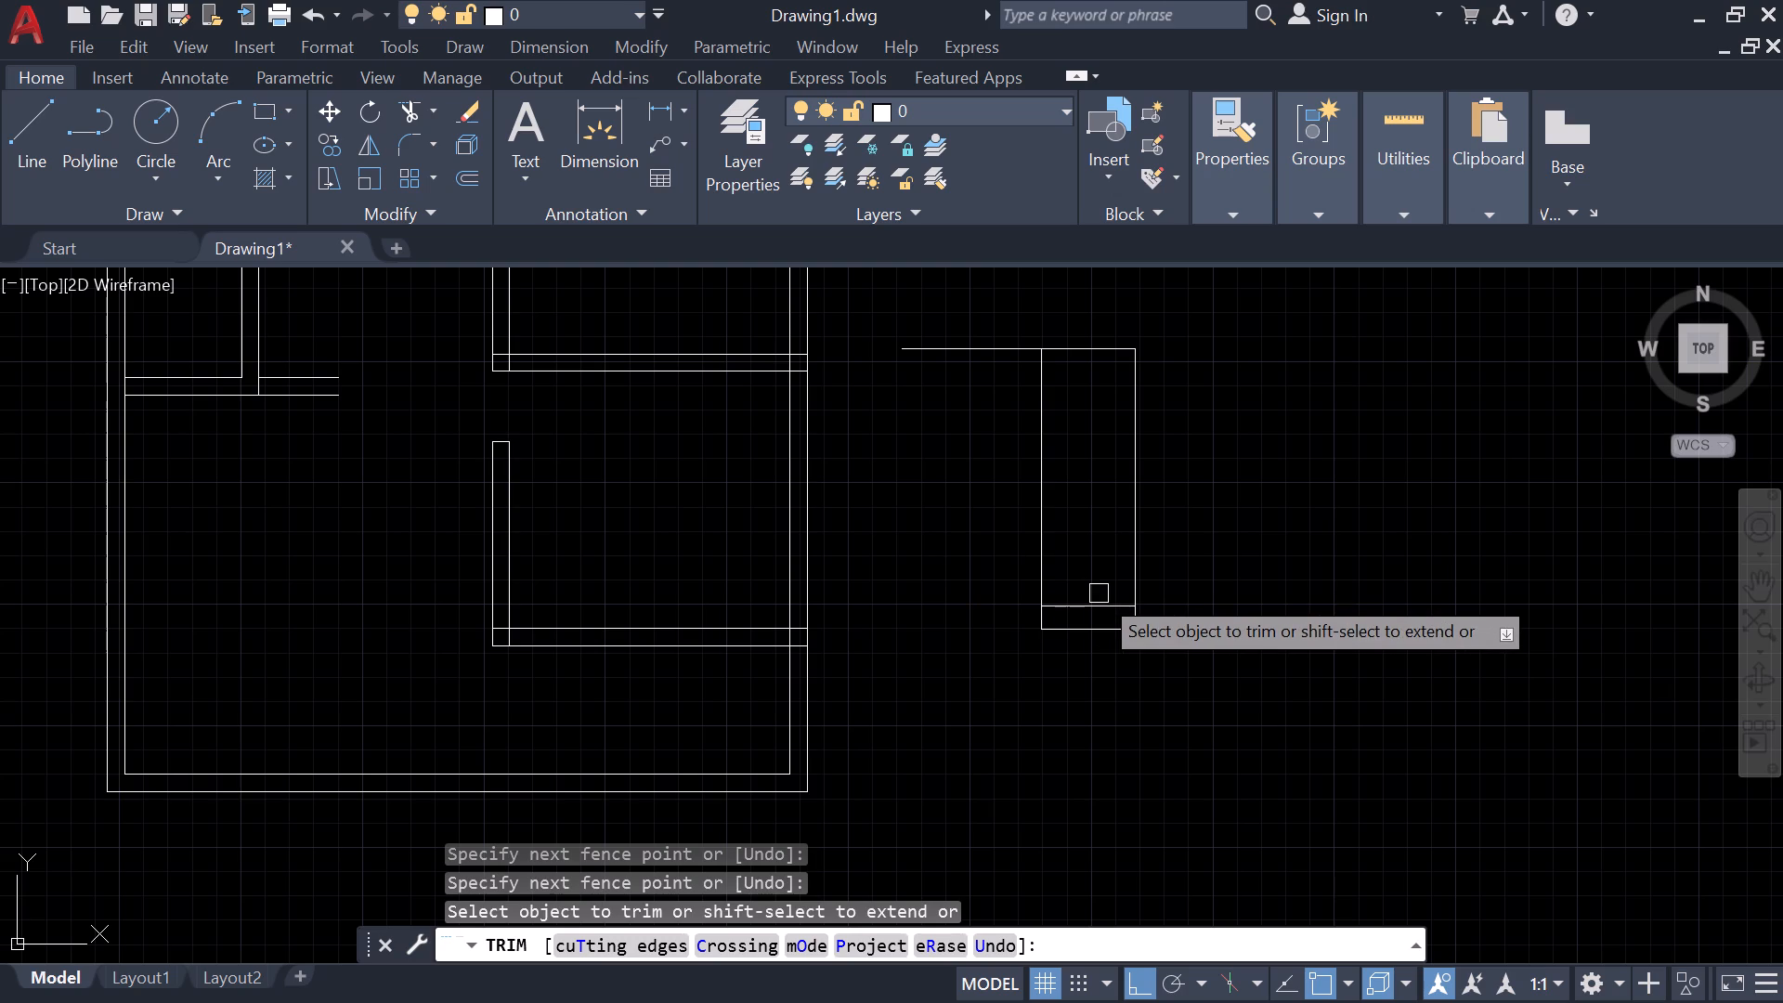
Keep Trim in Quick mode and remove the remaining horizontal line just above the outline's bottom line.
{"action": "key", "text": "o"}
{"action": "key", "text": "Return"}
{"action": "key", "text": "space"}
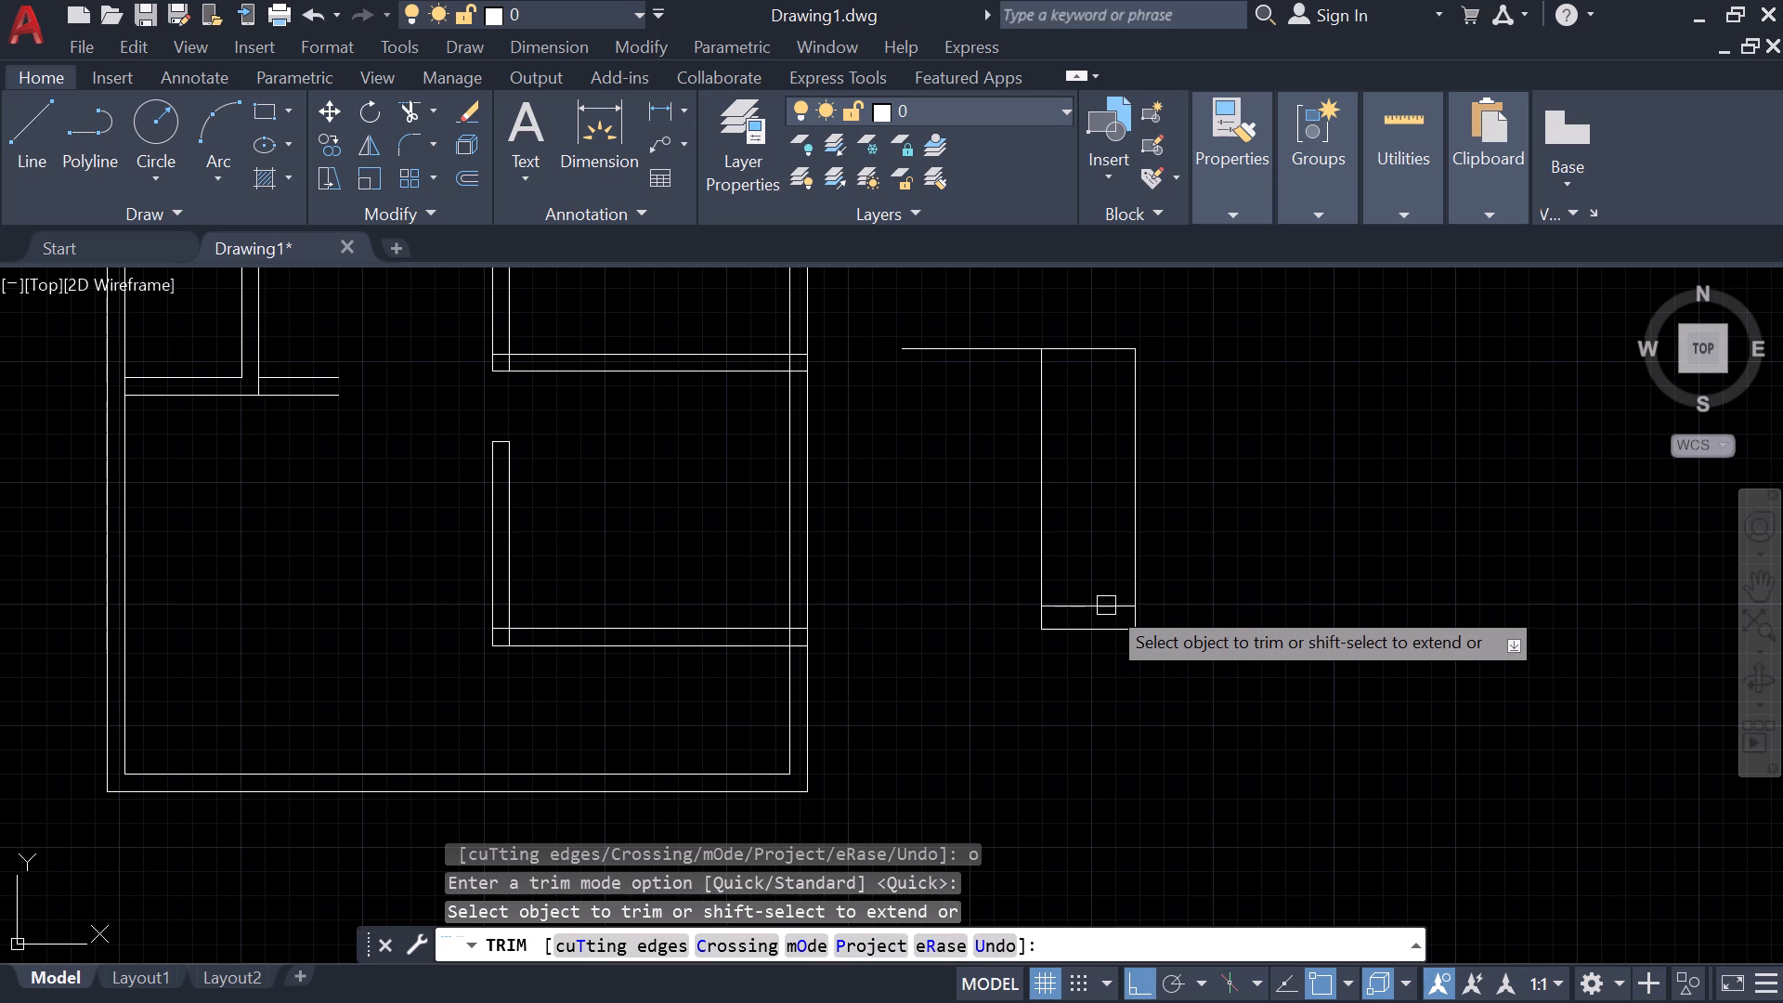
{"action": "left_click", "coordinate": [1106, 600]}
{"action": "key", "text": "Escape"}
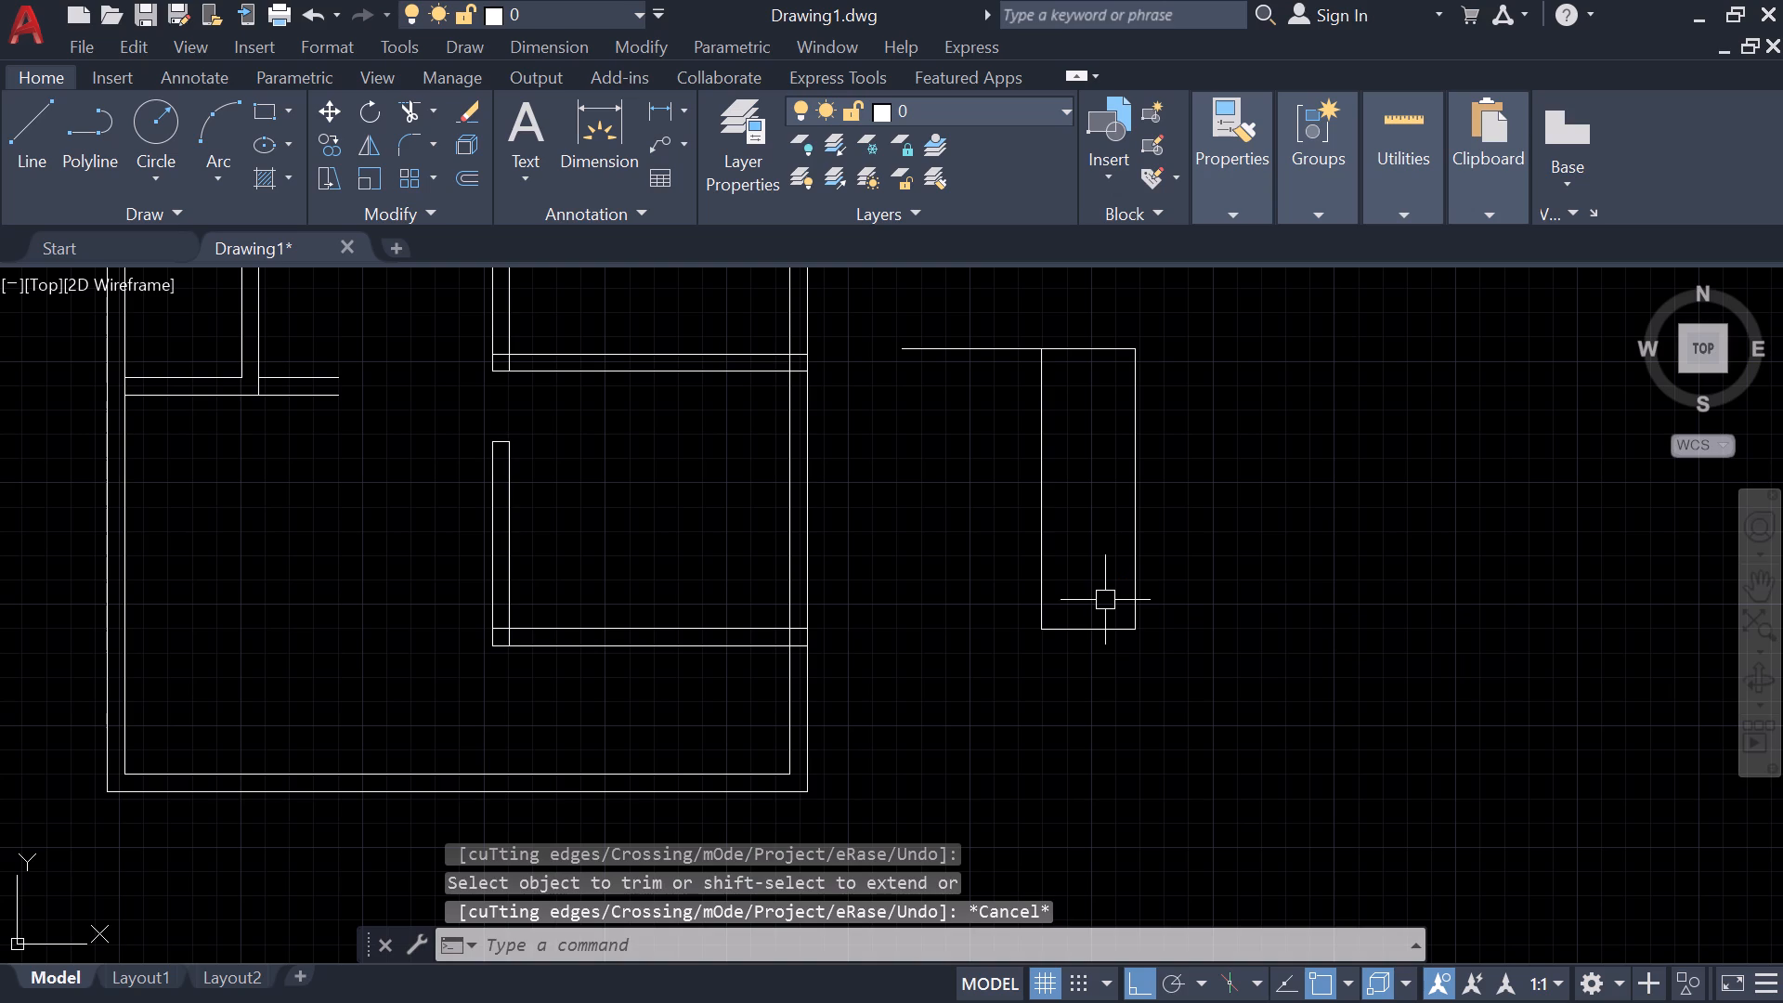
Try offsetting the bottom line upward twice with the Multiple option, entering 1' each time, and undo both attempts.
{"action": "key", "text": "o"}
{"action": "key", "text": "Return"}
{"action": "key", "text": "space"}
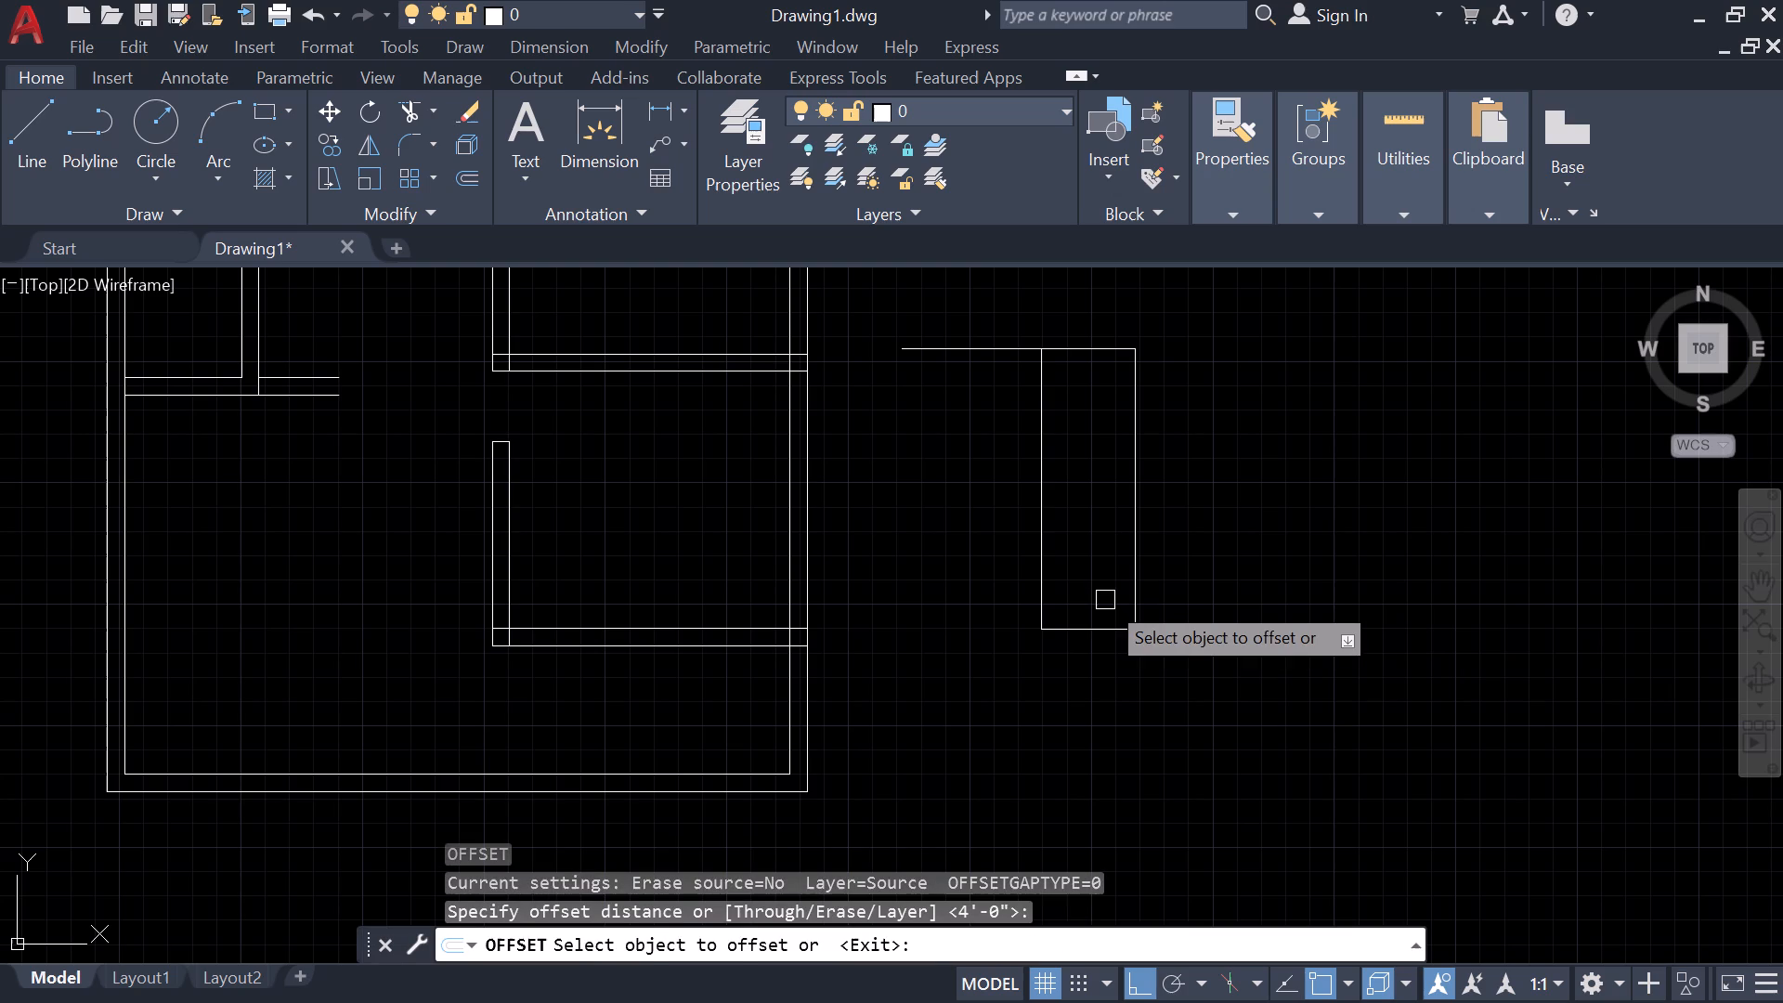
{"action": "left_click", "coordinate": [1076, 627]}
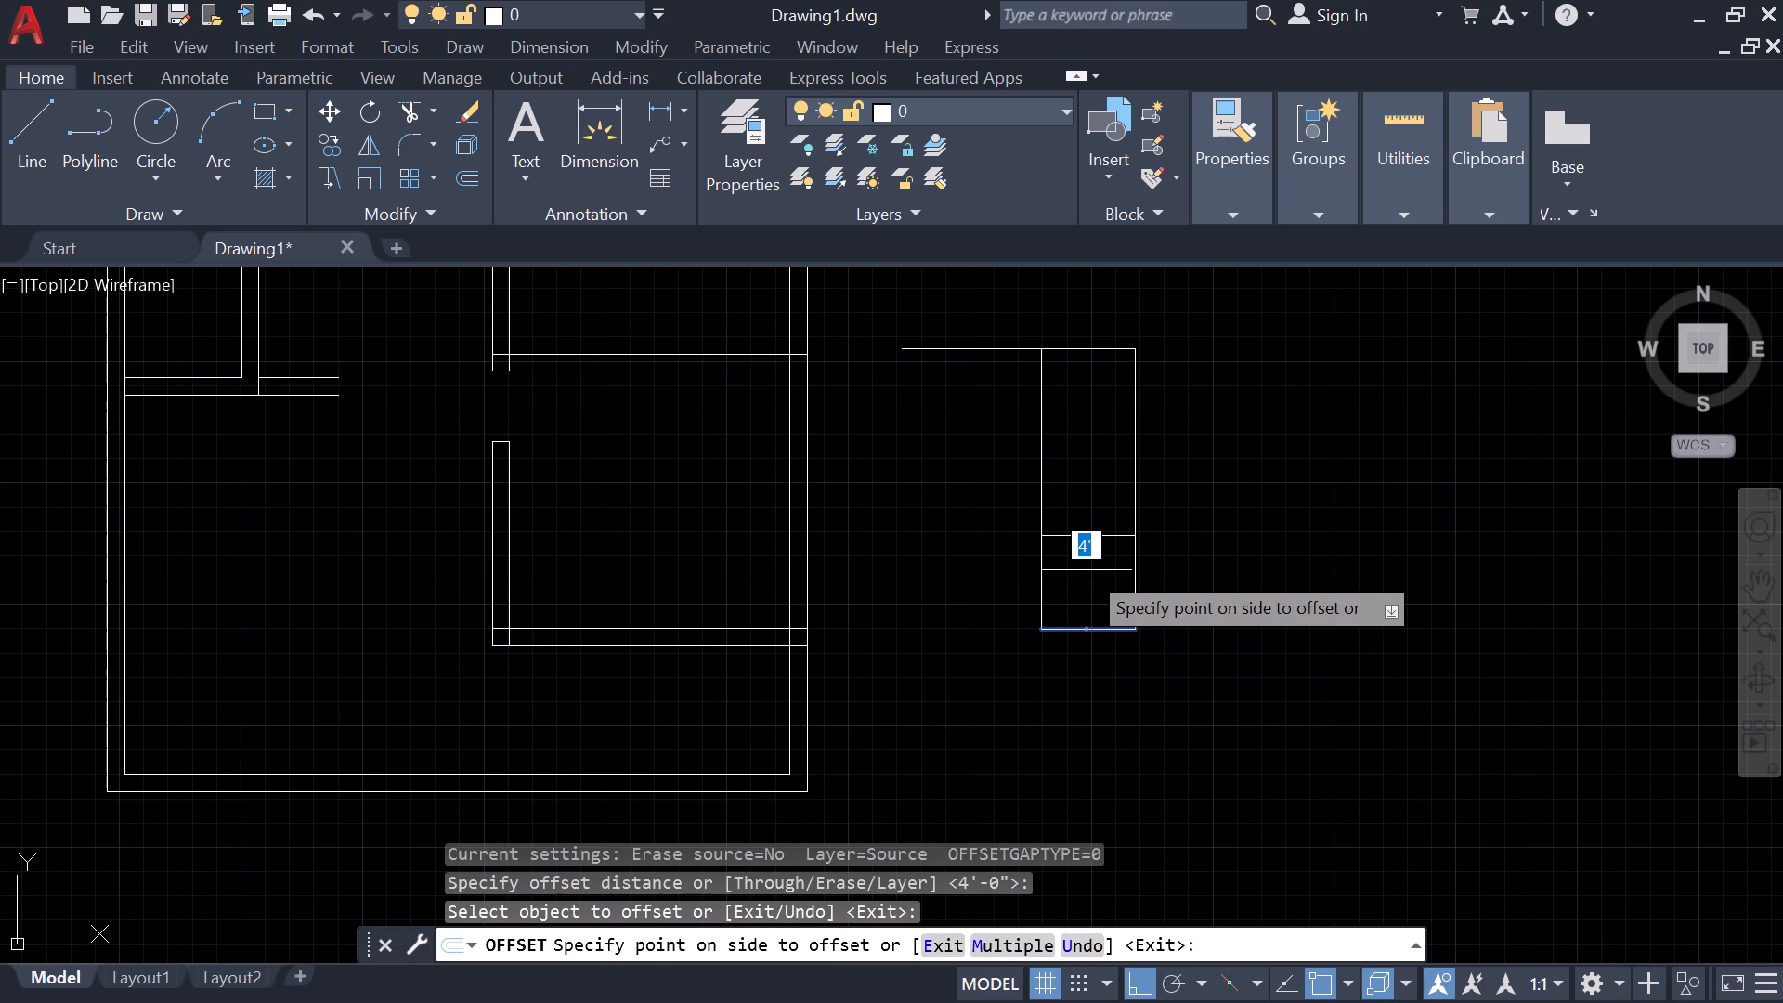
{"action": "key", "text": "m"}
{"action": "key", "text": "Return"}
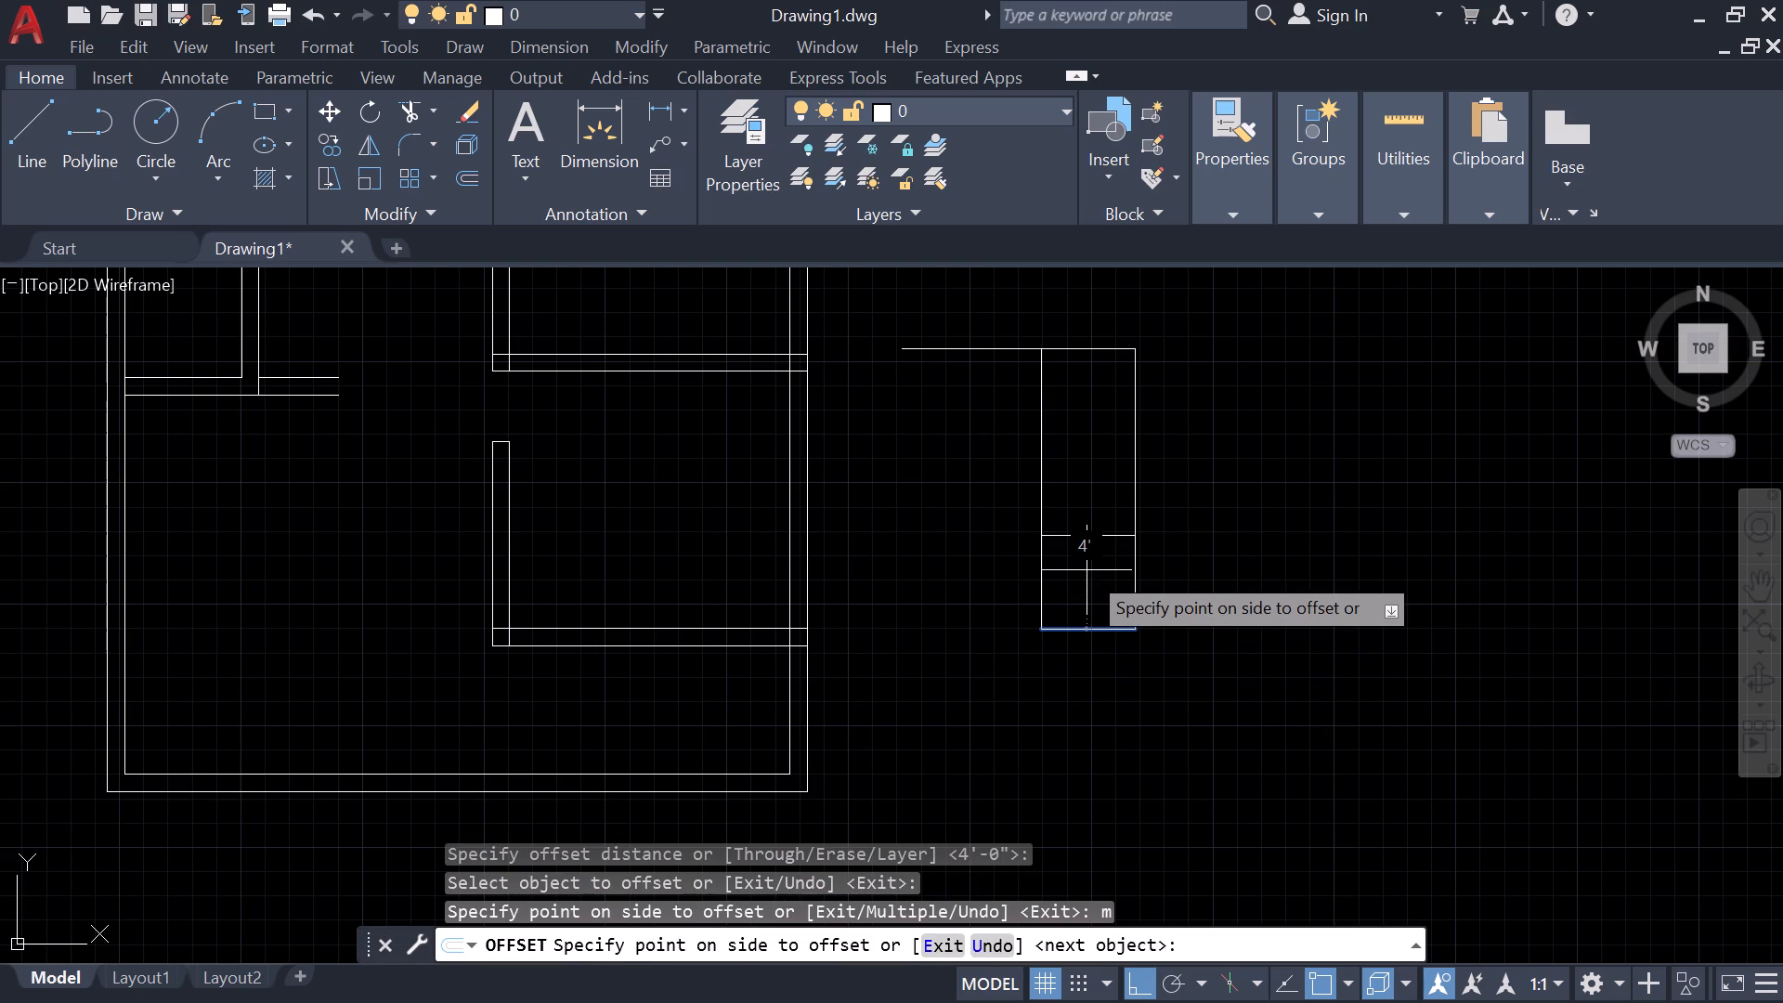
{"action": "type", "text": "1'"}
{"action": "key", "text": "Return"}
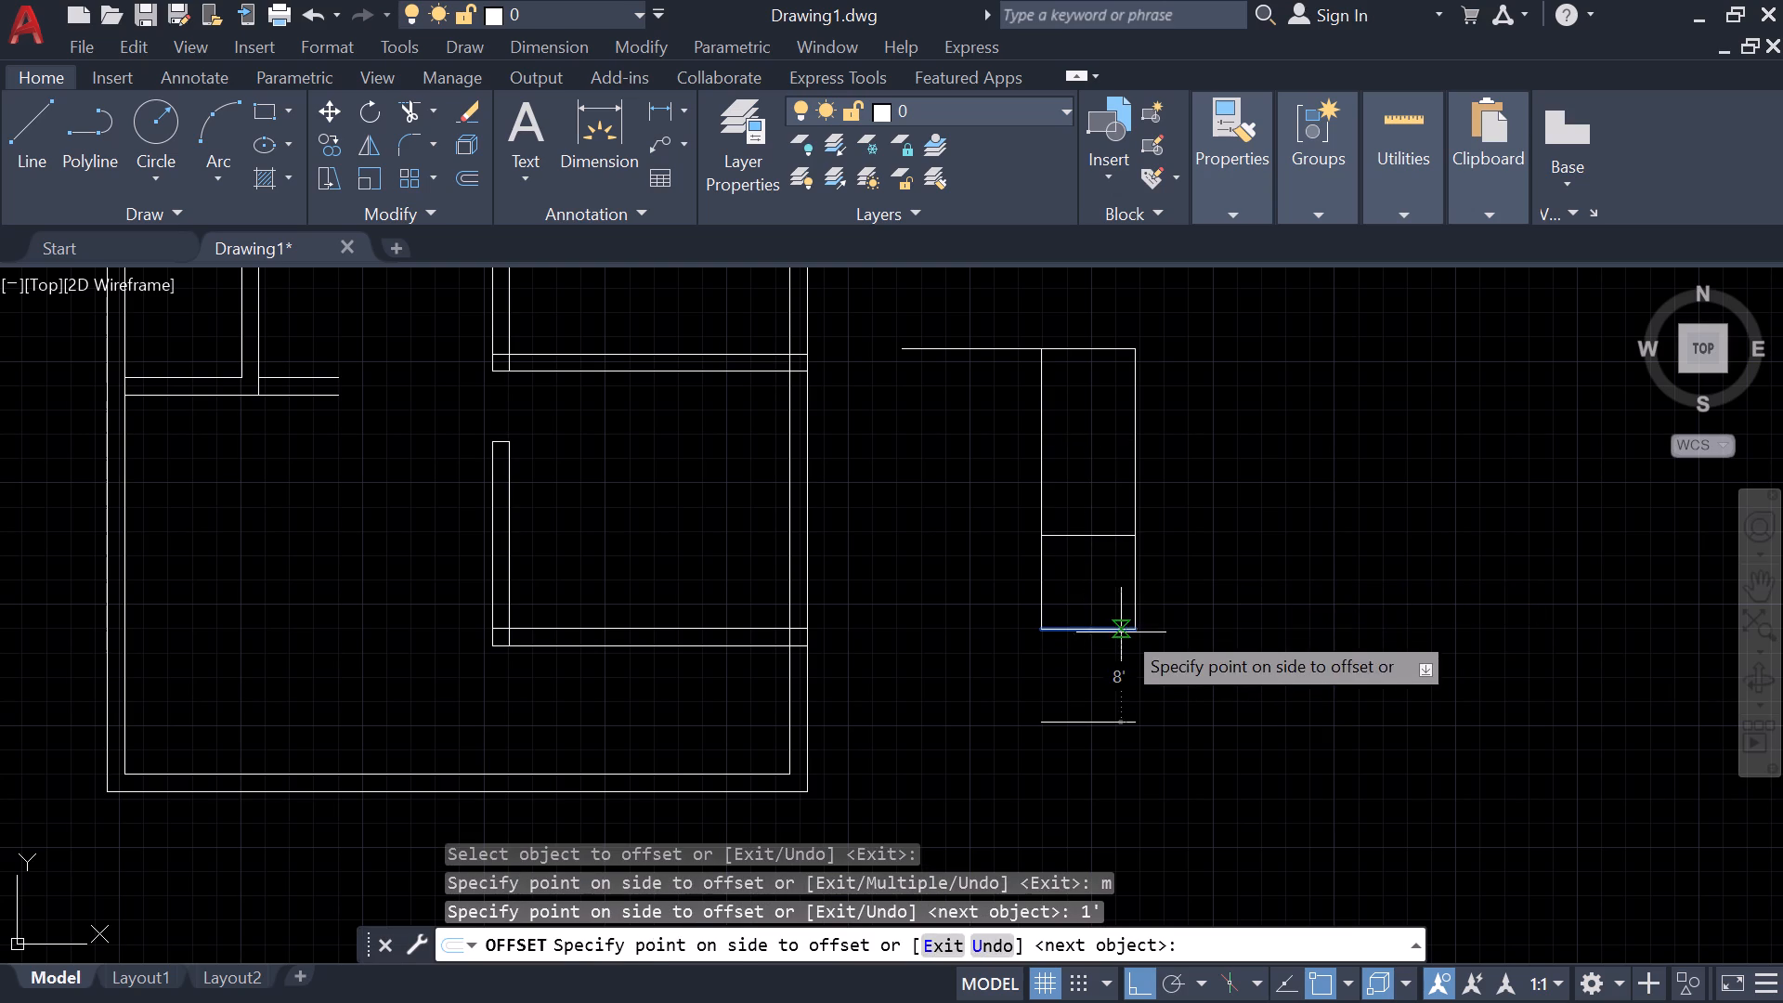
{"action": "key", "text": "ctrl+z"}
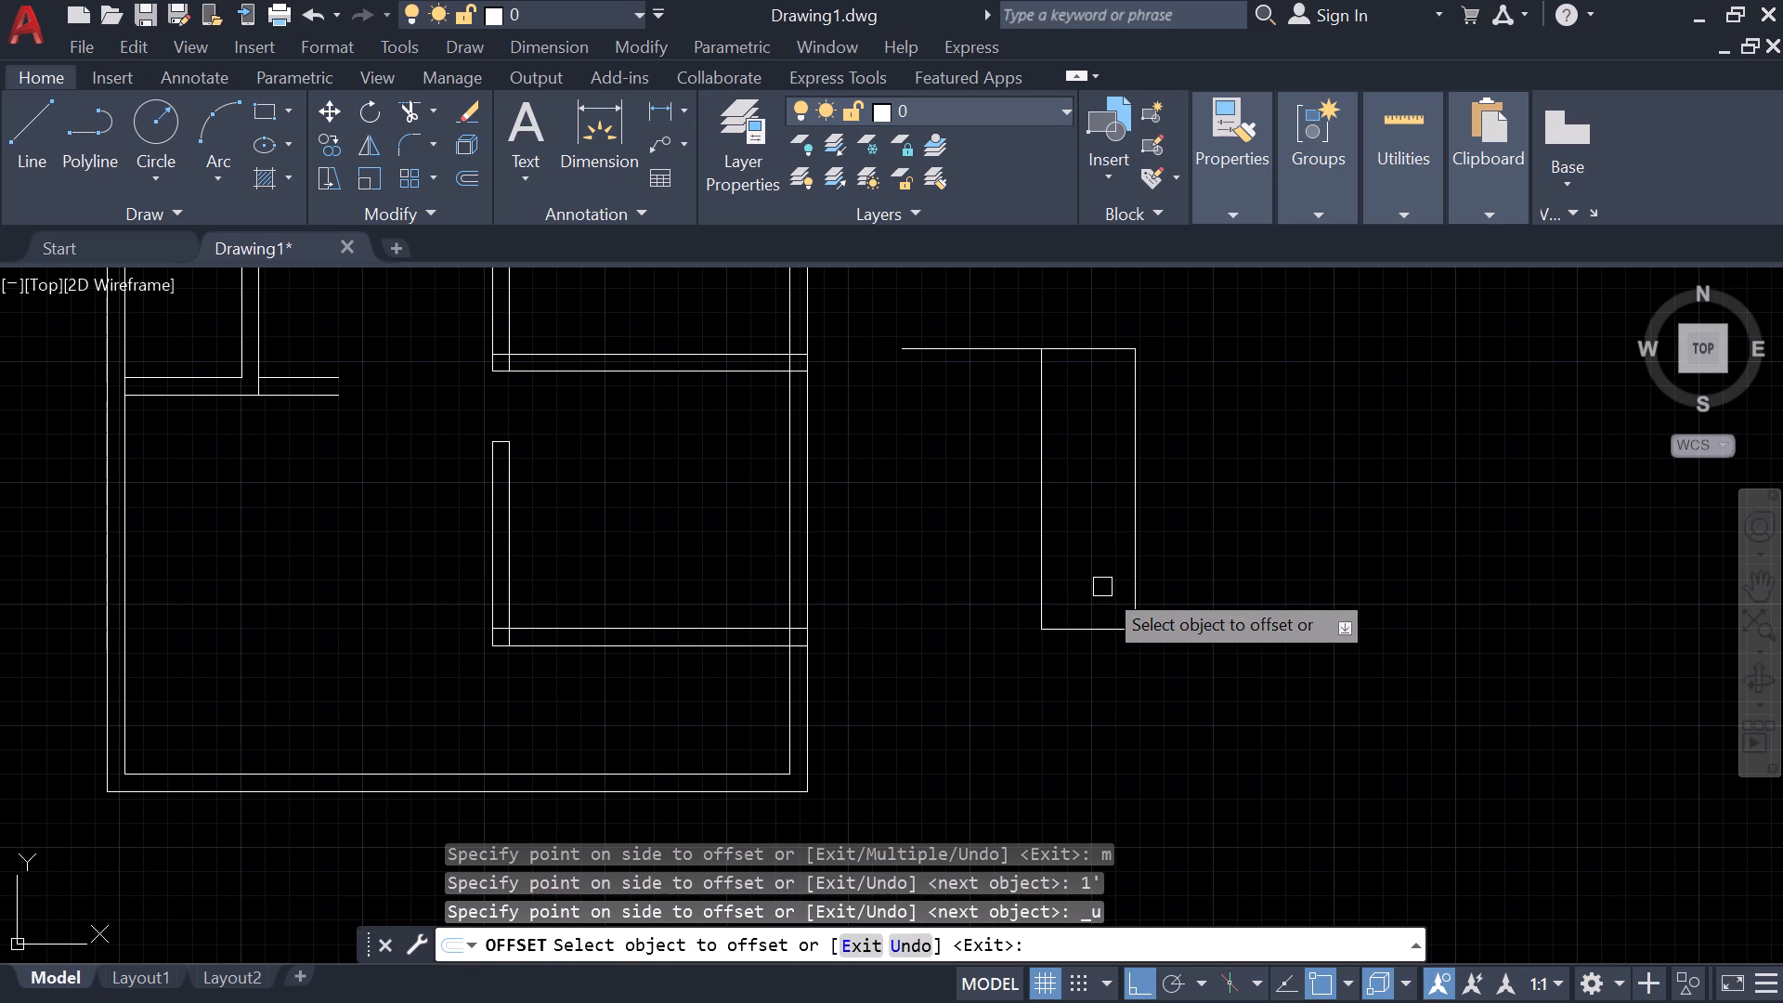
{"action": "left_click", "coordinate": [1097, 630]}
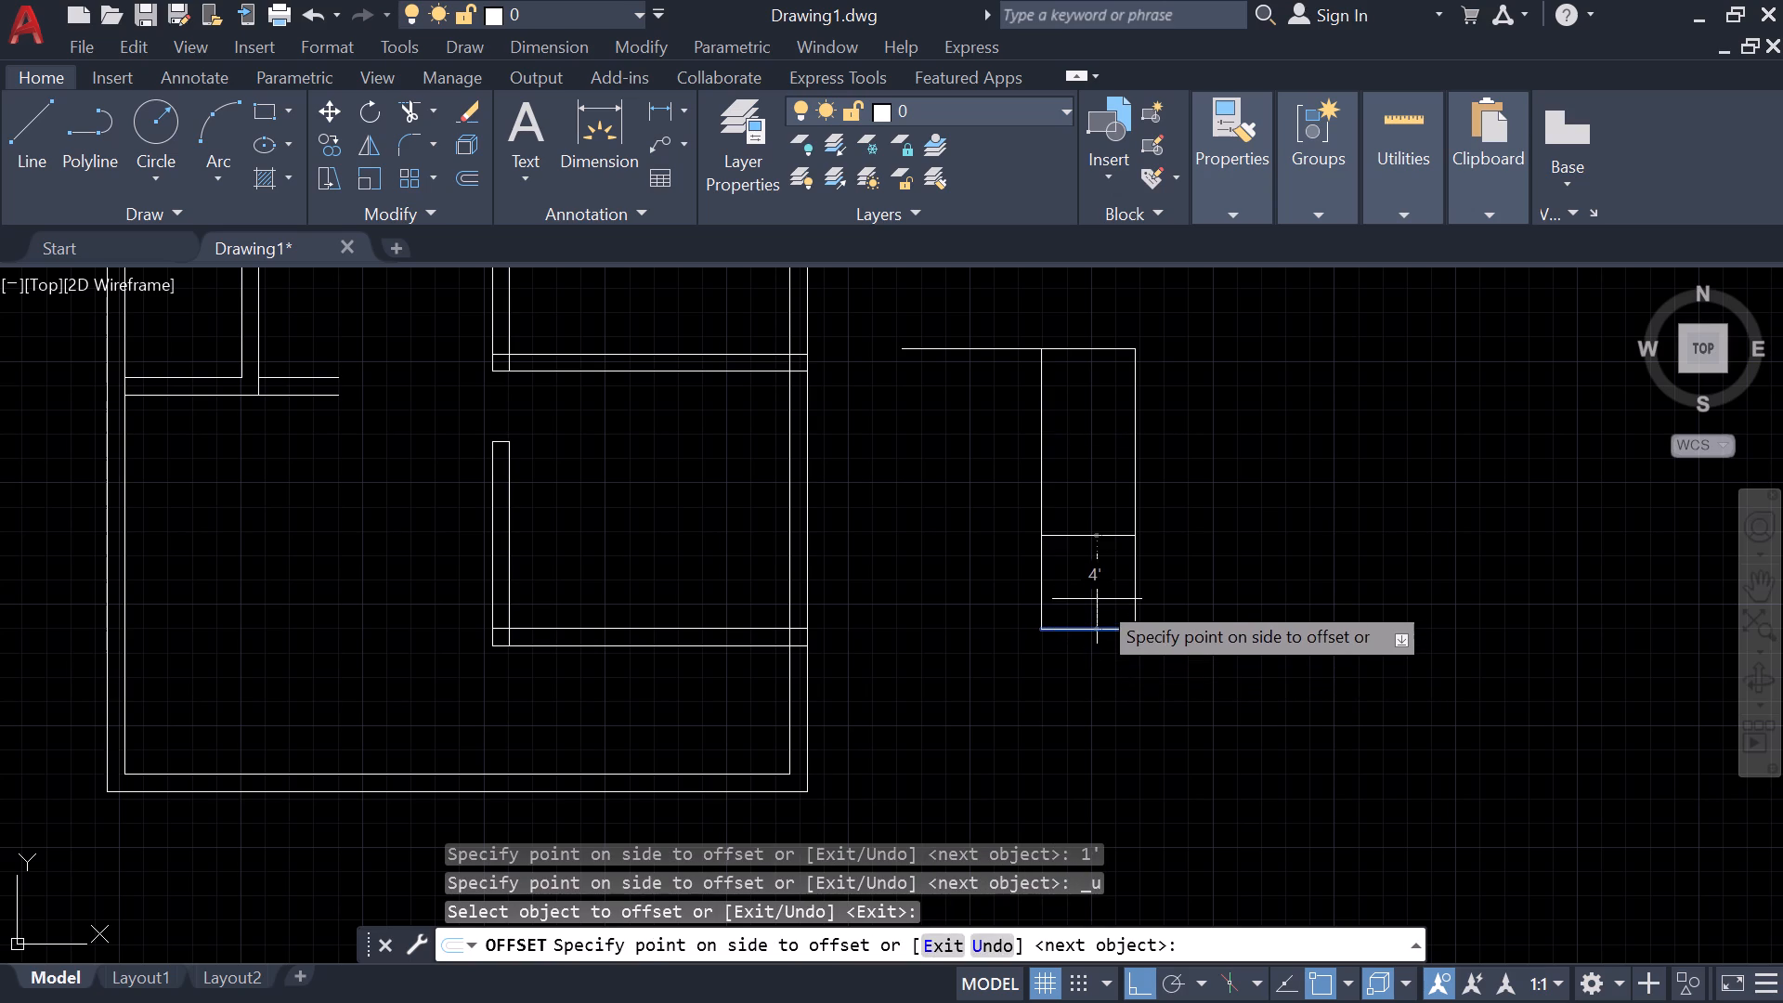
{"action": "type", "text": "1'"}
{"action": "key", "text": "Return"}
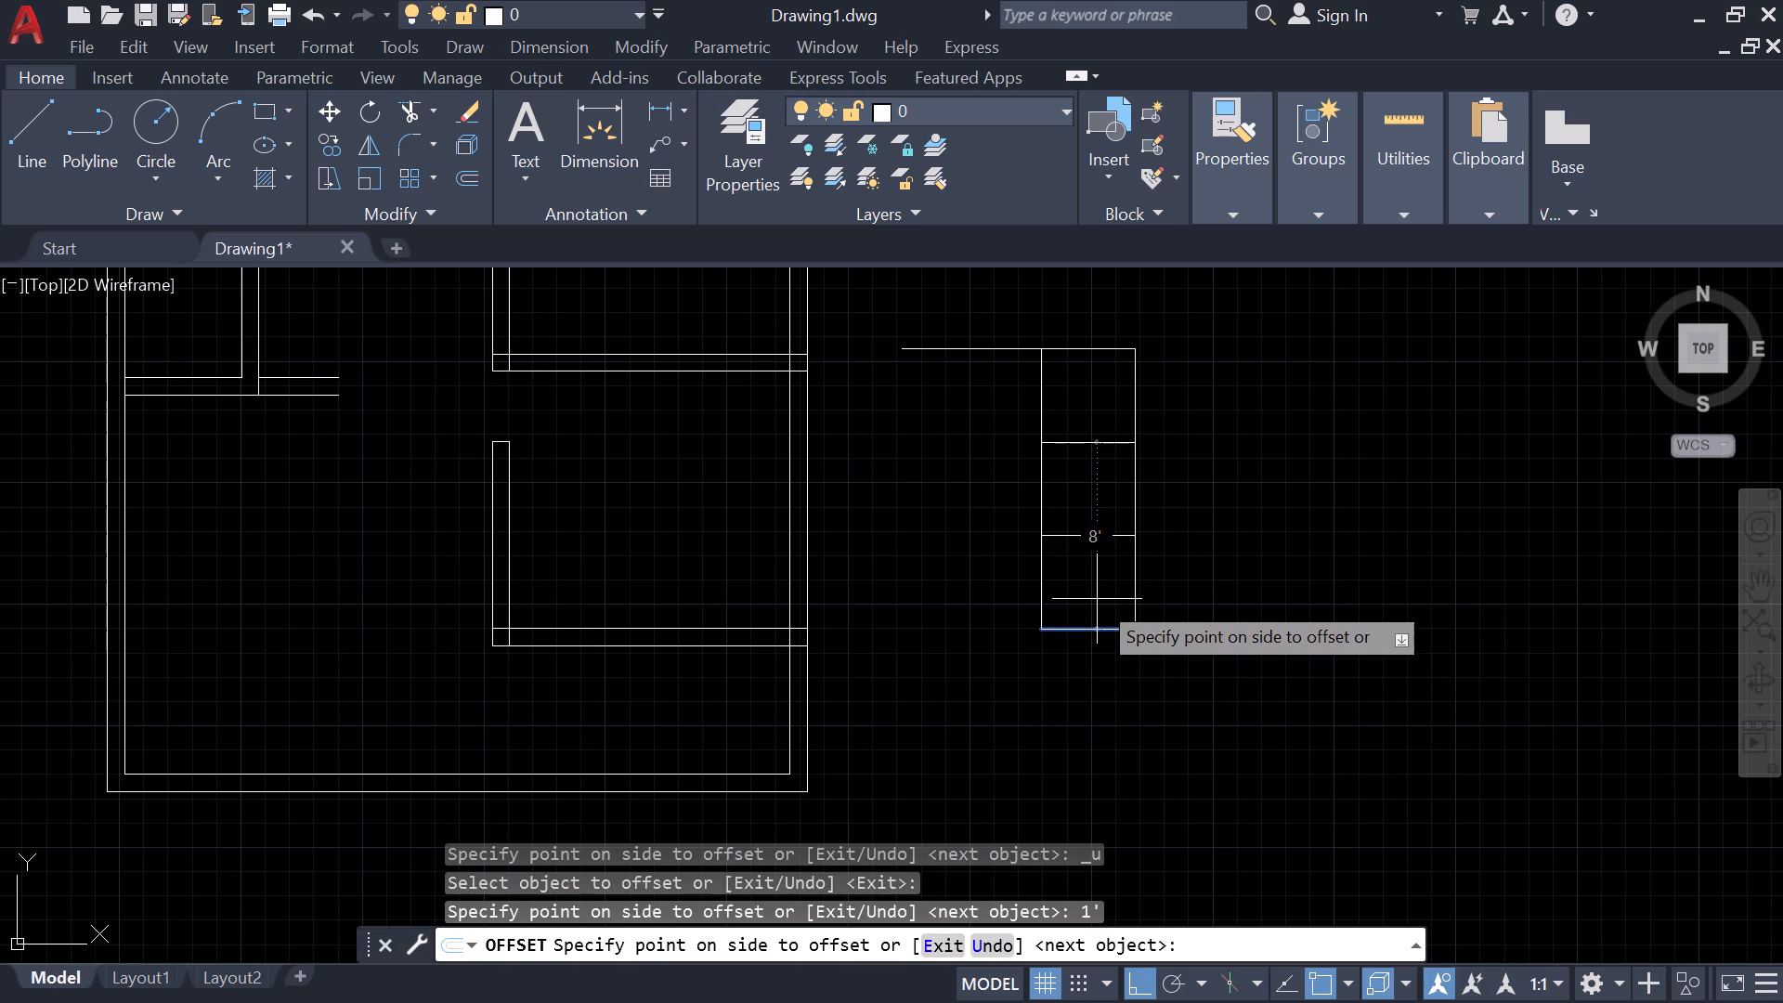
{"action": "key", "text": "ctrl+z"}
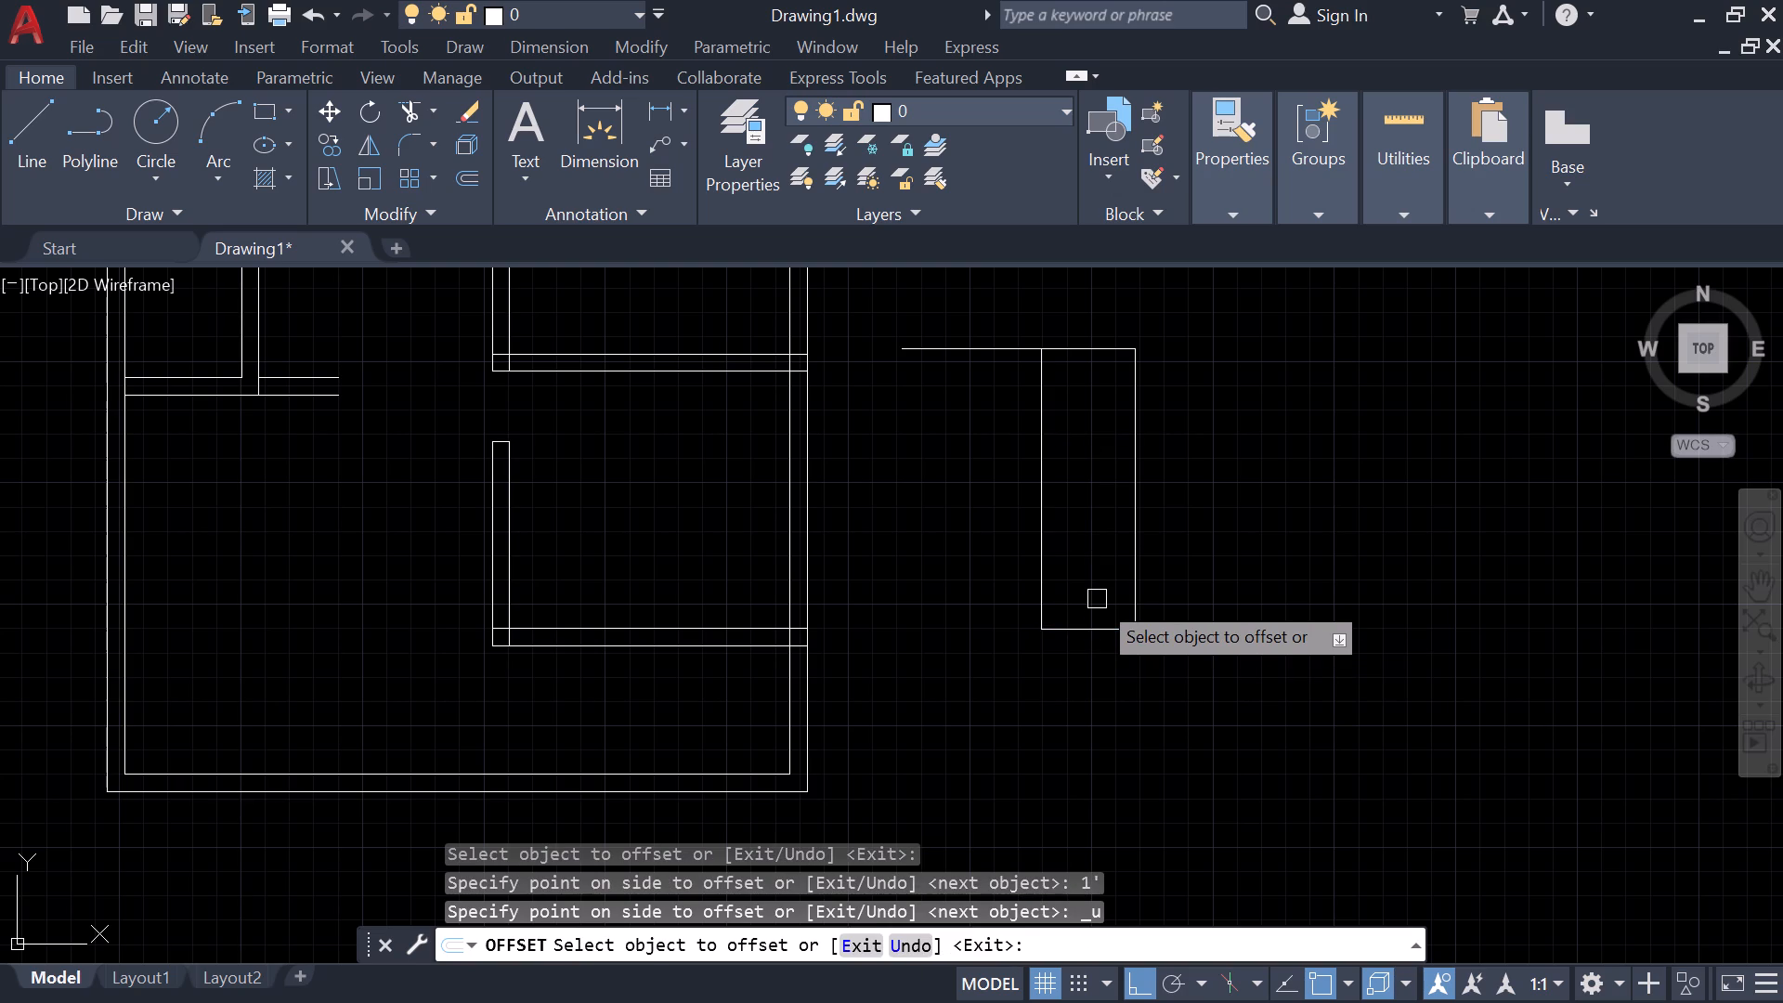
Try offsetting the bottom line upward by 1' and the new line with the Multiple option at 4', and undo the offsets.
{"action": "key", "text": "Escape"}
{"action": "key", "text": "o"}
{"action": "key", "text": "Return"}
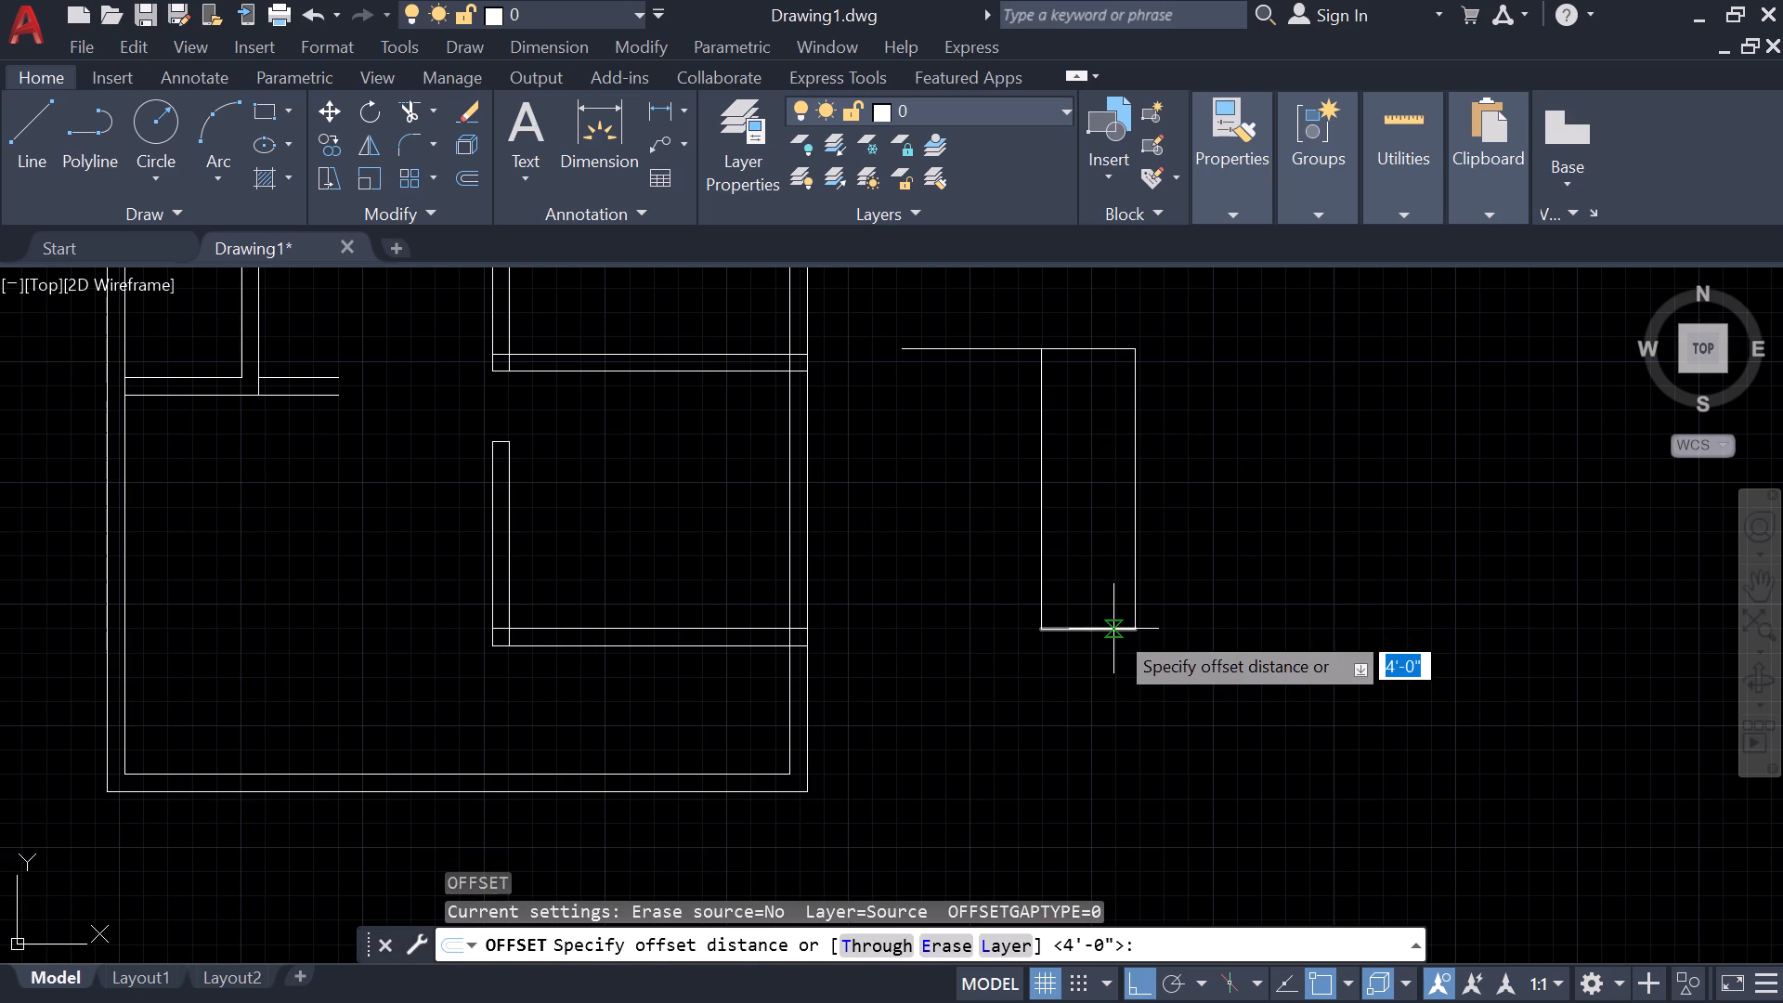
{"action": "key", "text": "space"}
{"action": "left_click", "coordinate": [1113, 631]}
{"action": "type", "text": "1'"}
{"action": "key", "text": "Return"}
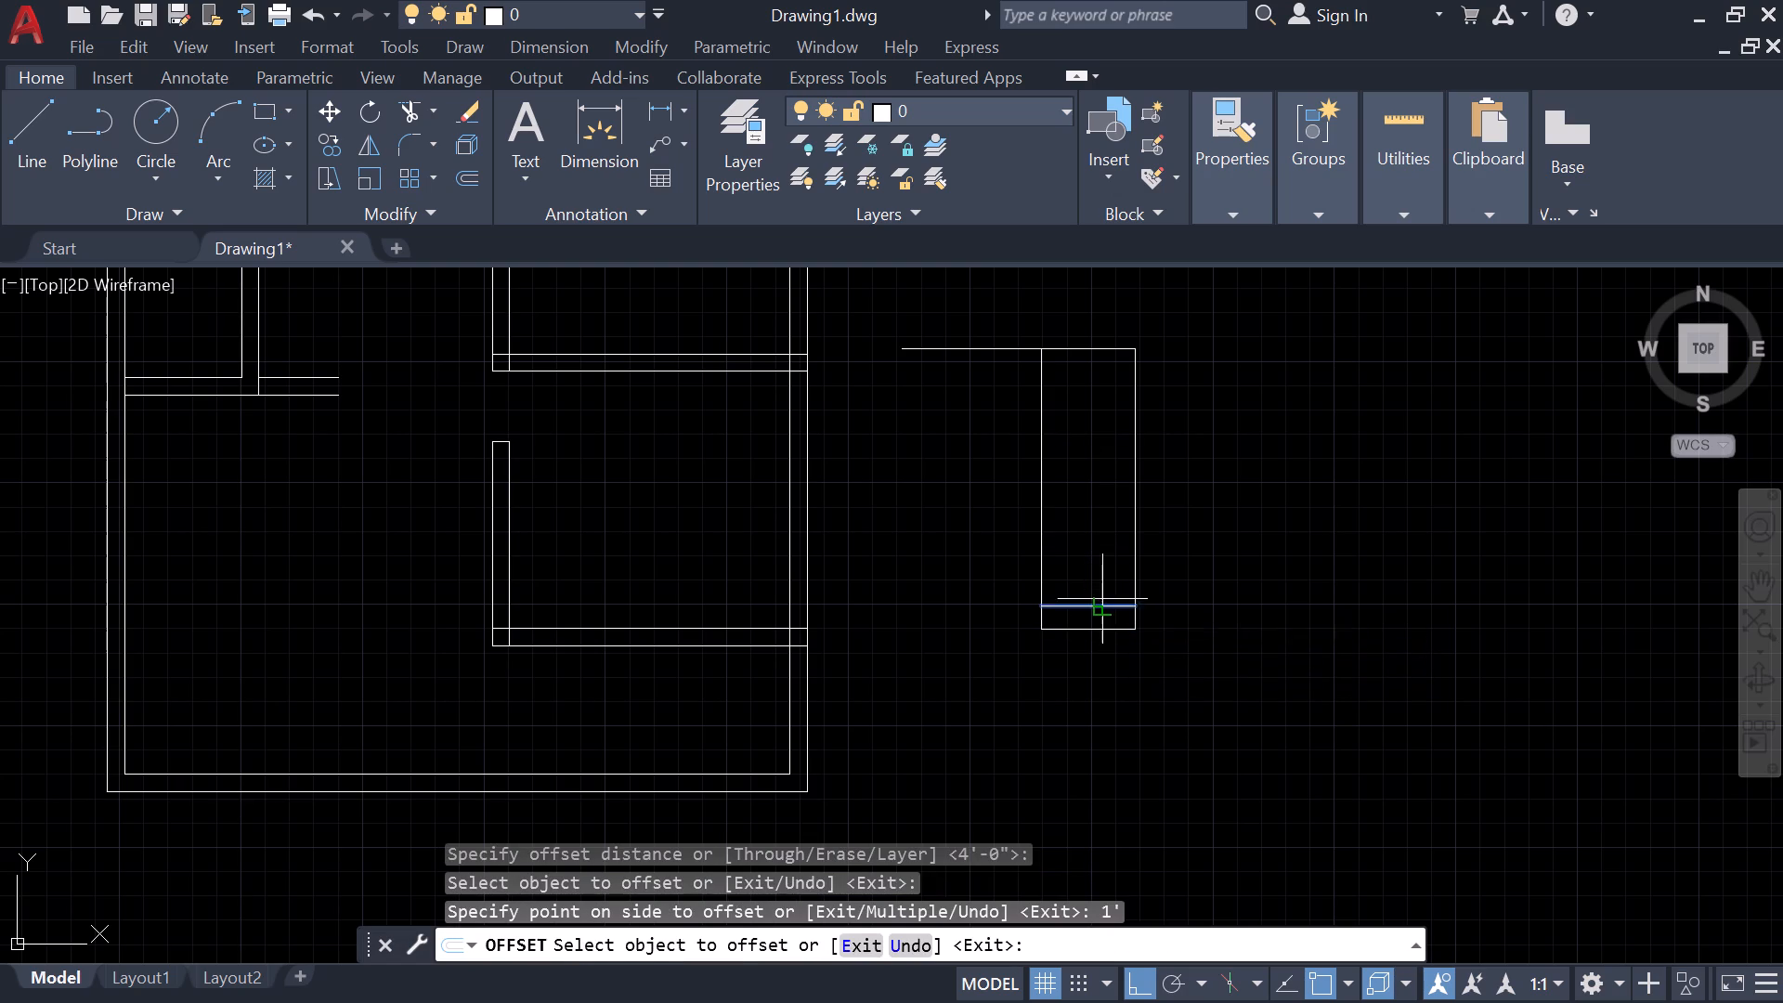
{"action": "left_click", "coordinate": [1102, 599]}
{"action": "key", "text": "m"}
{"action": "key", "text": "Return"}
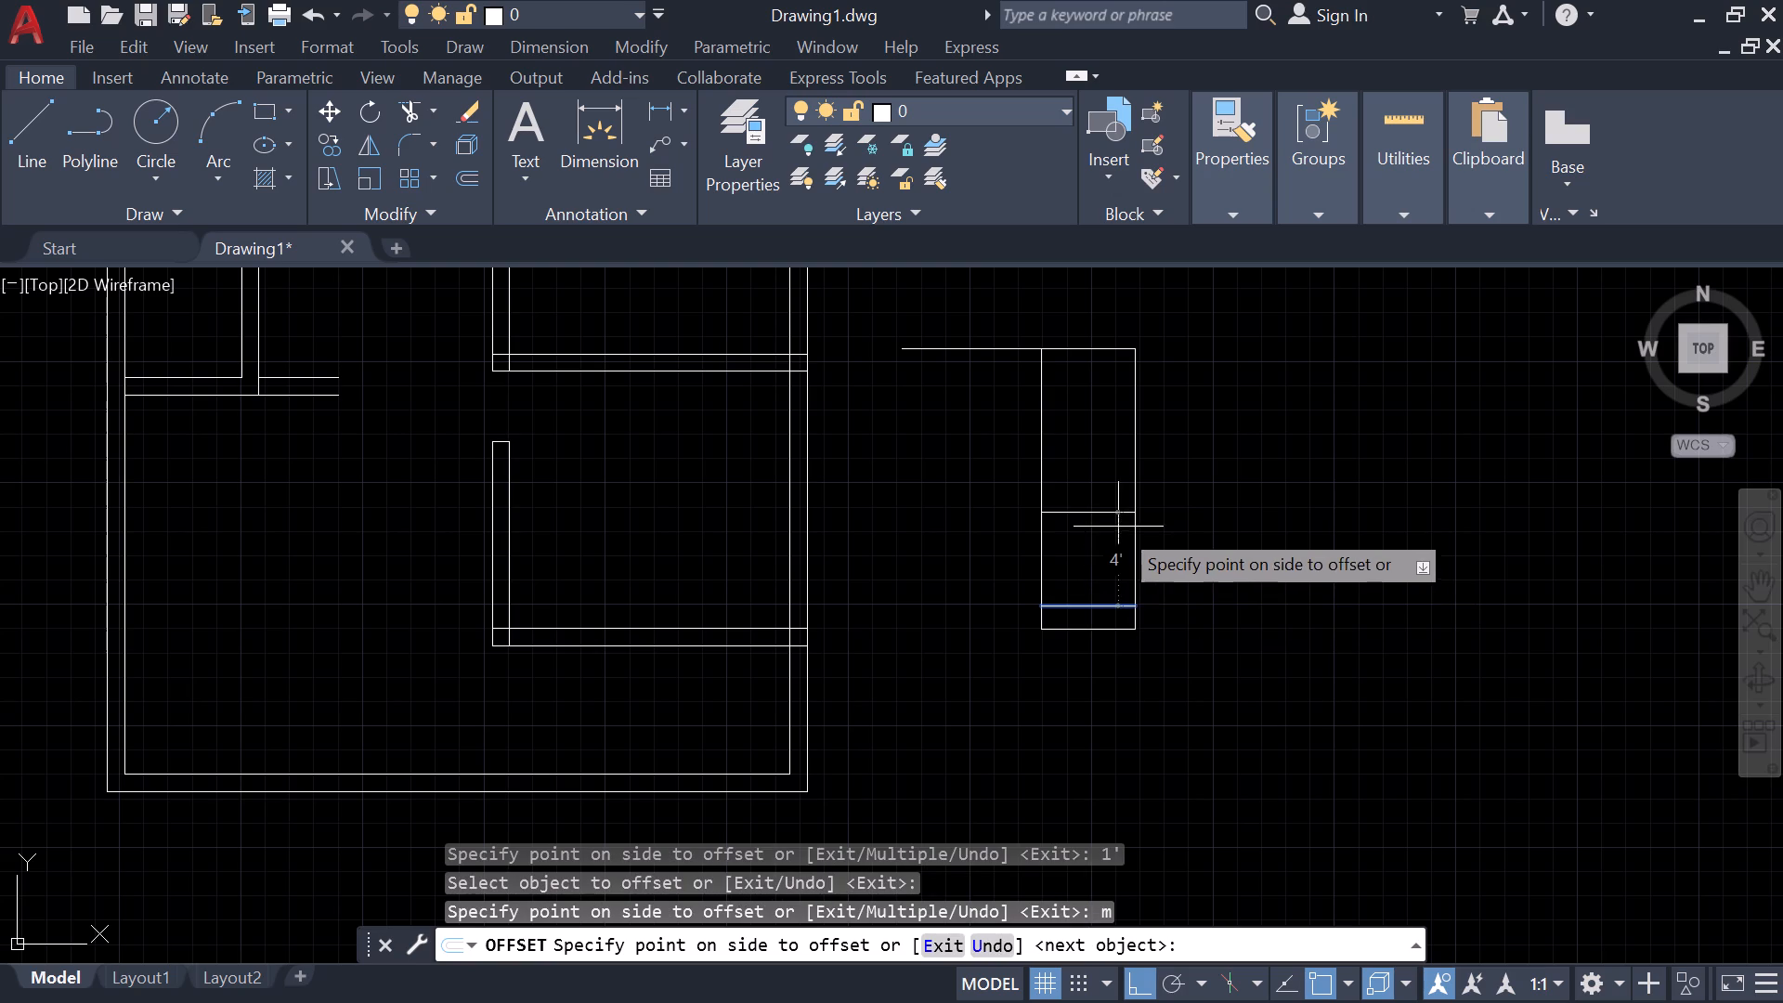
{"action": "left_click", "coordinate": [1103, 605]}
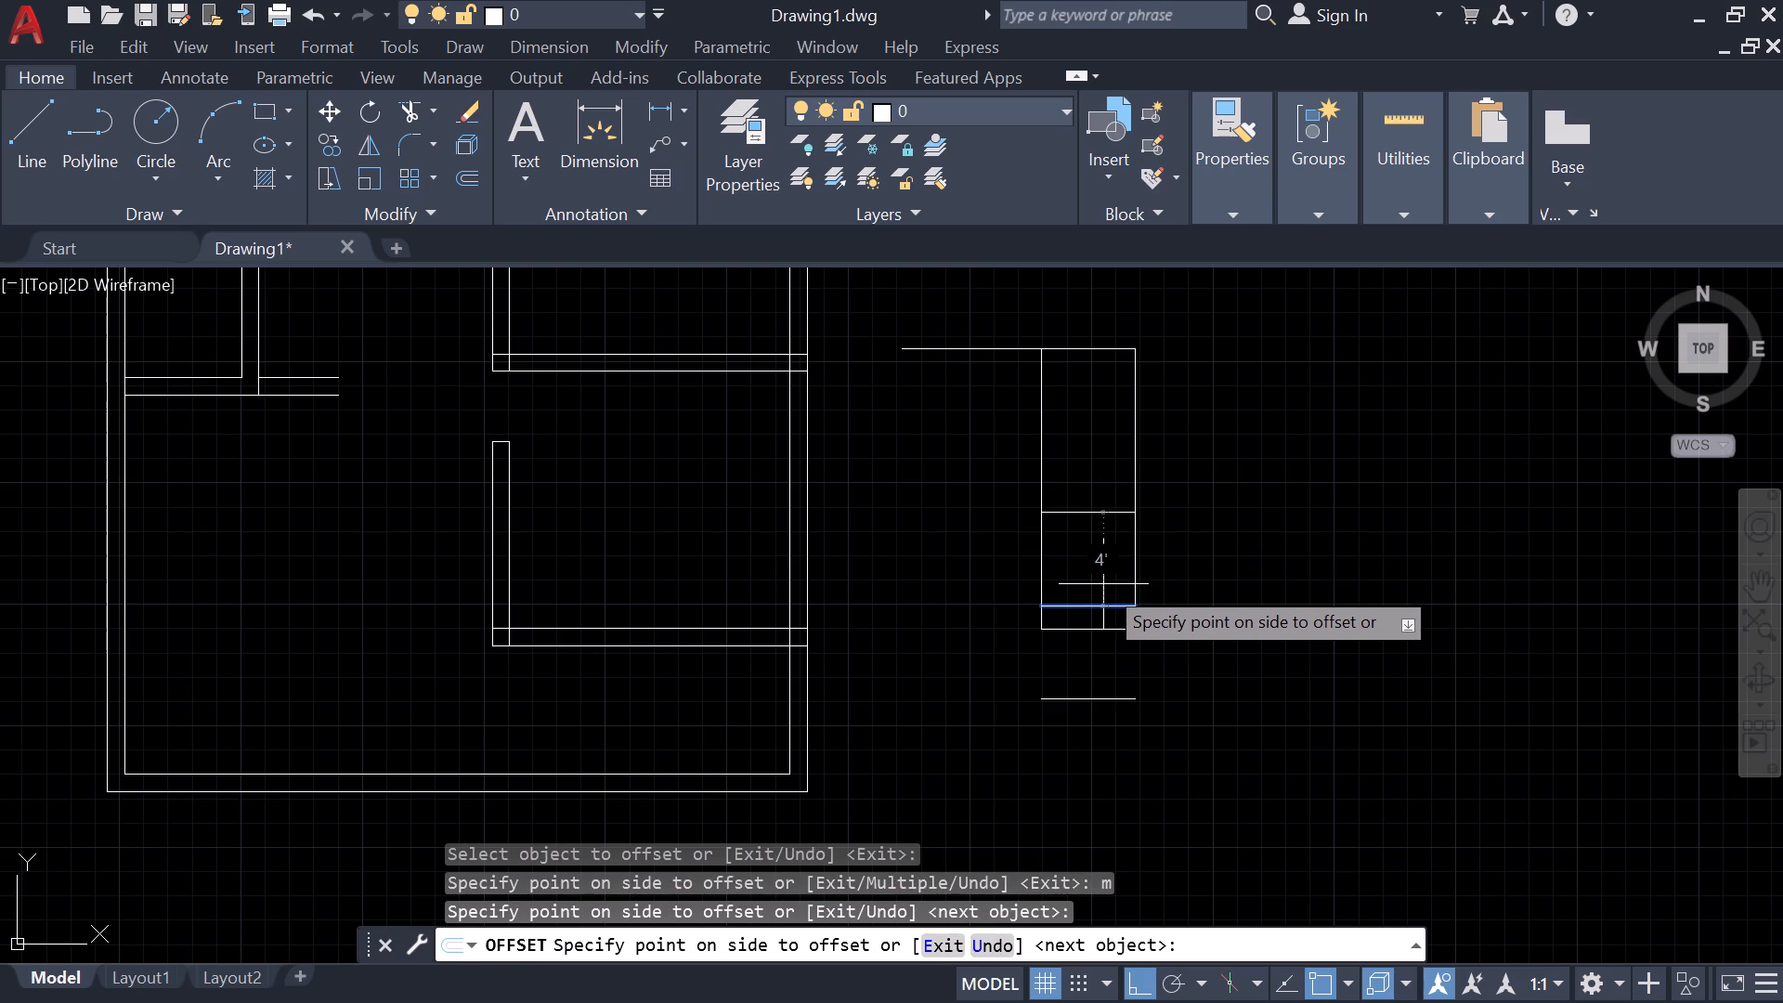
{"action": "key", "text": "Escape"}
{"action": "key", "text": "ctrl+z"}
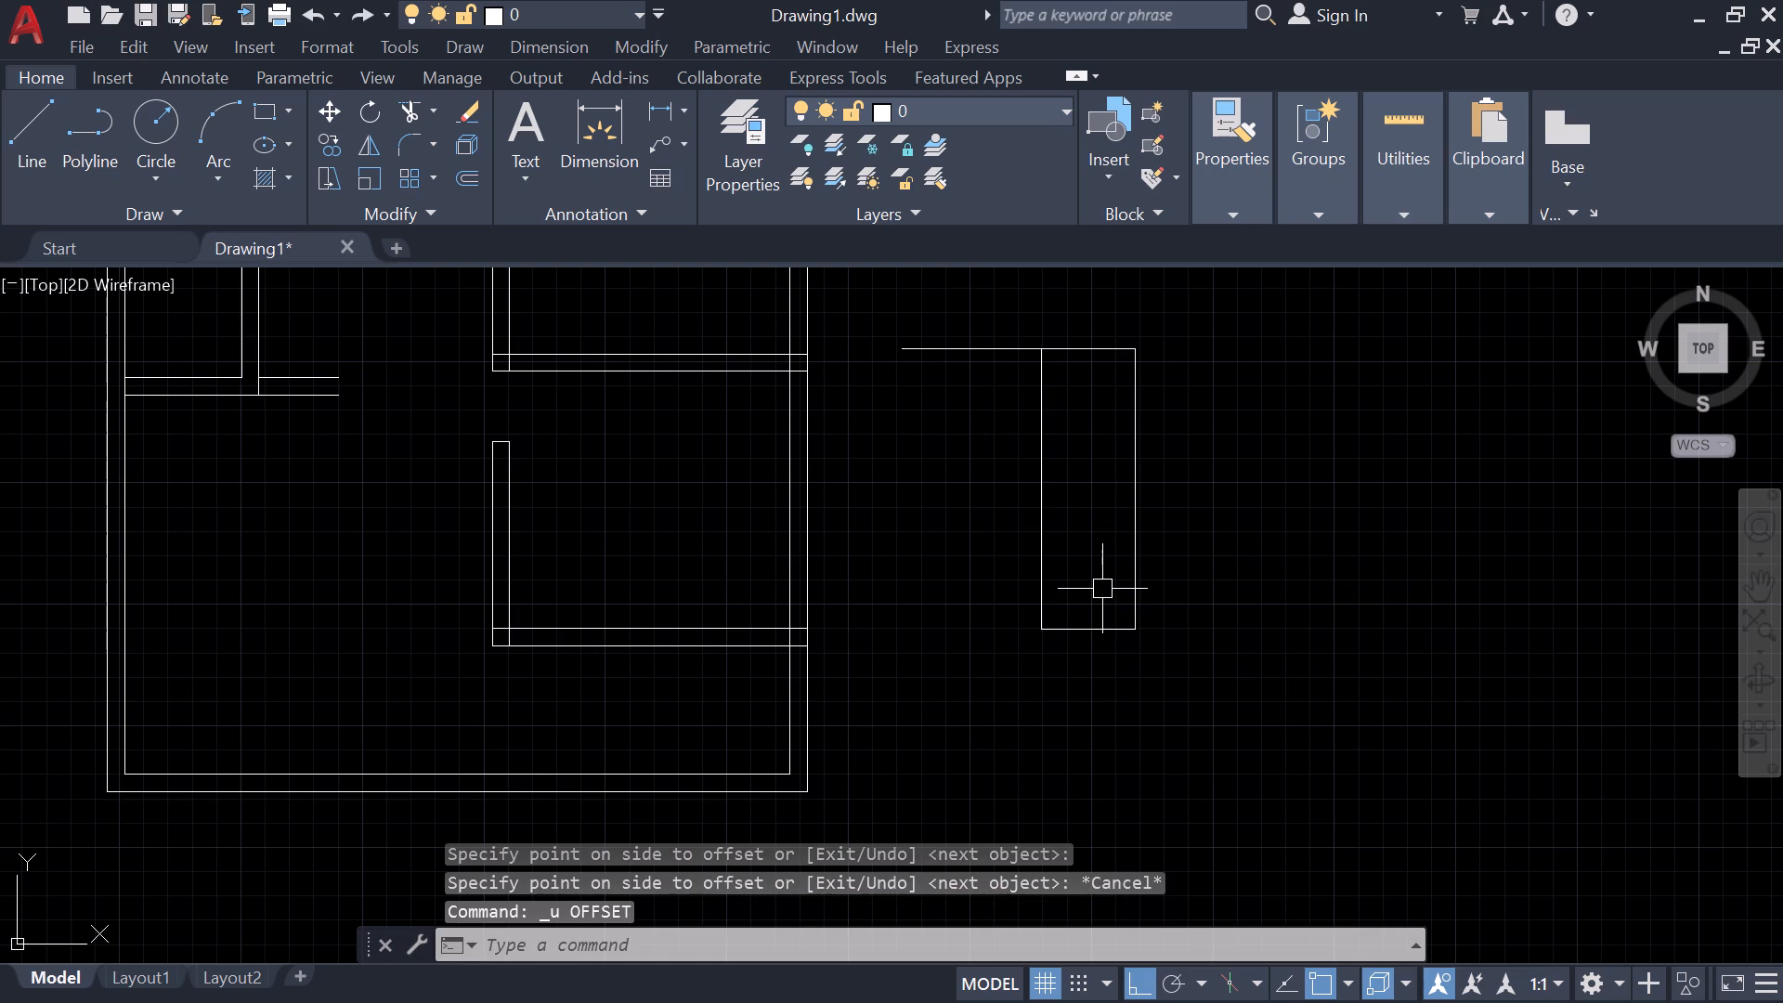
Offset the outline's bottom line upward by 1', and offset the resulting line upward by another 1'.
{"action": "key", "text": "o"}
{"action": "key", "text": "Return"}
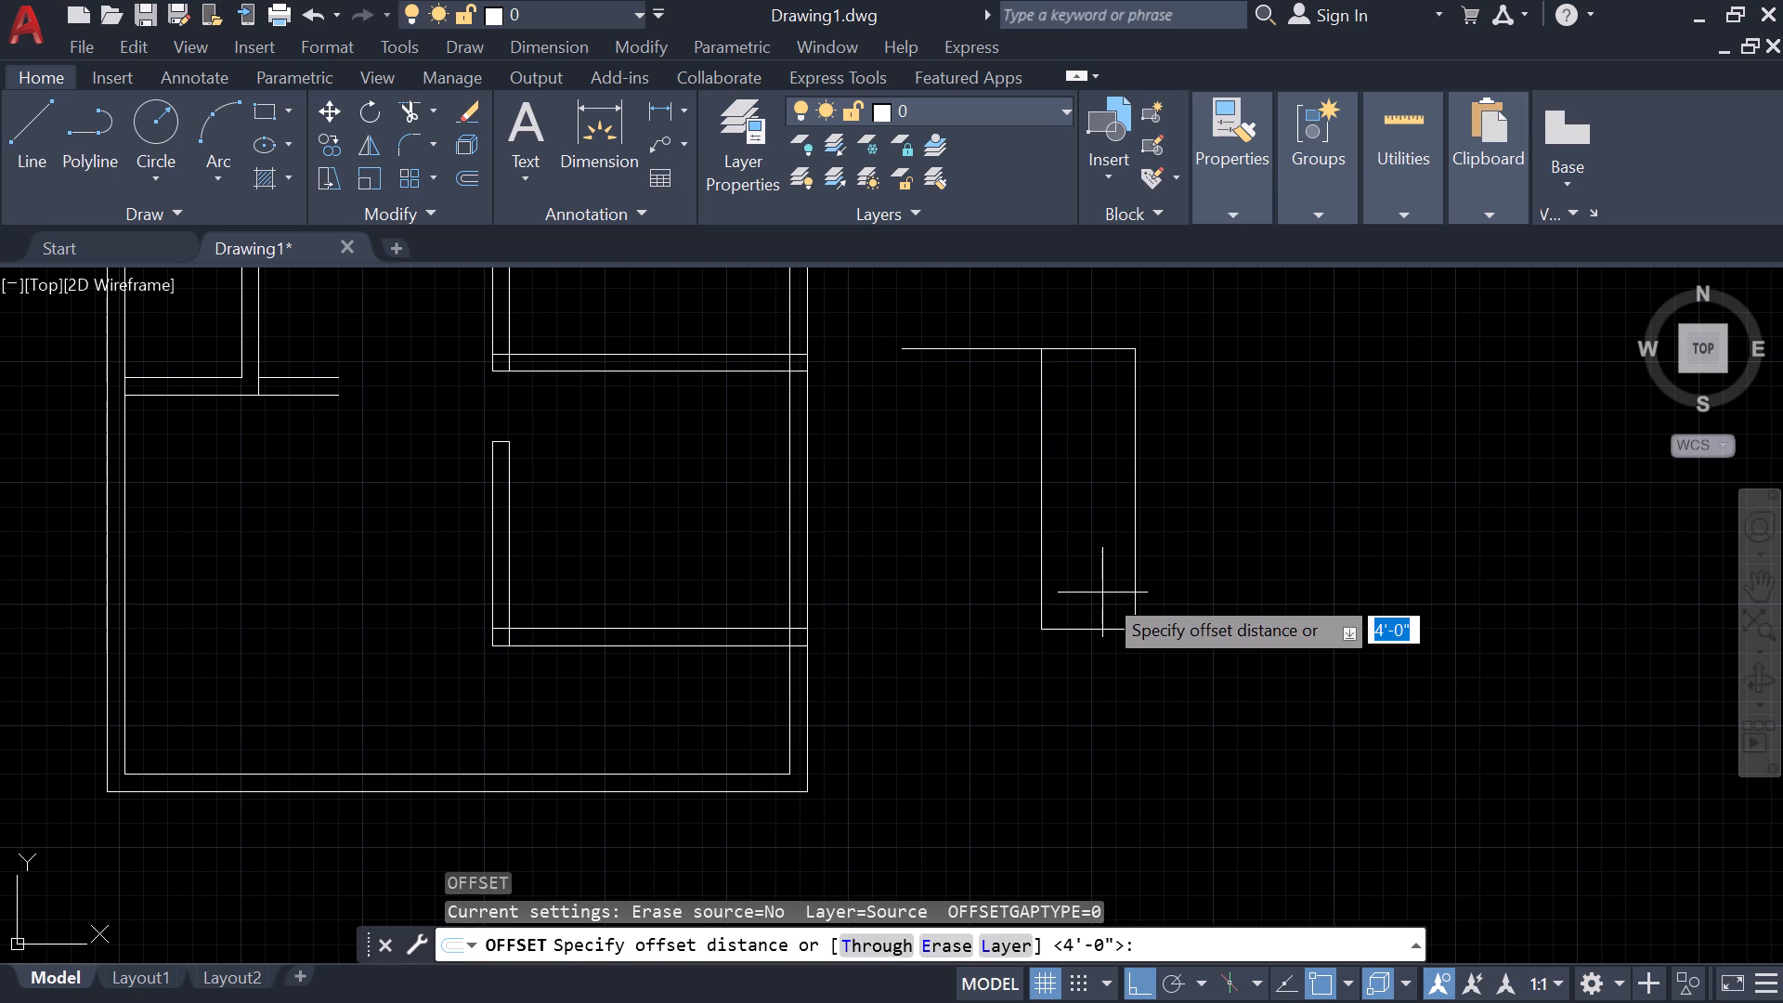
{"action": "key", "text": "space"}
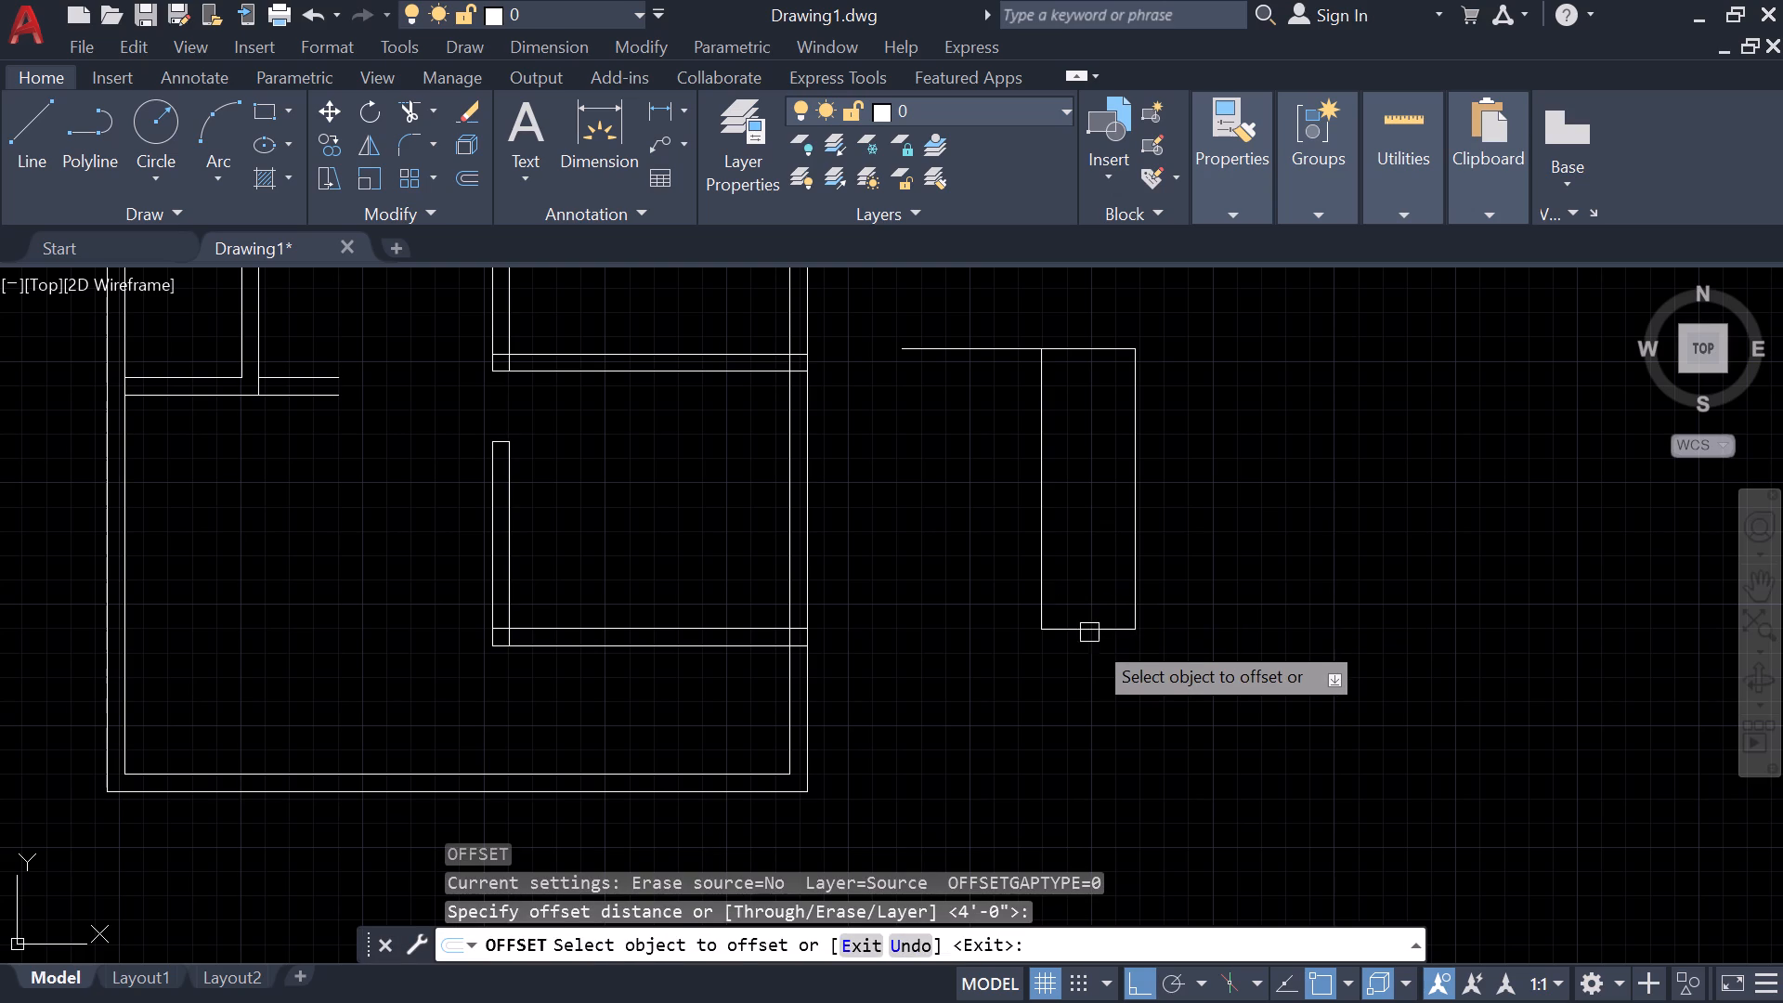
{"action": "left_click", "coordinate": [1097, 638]}
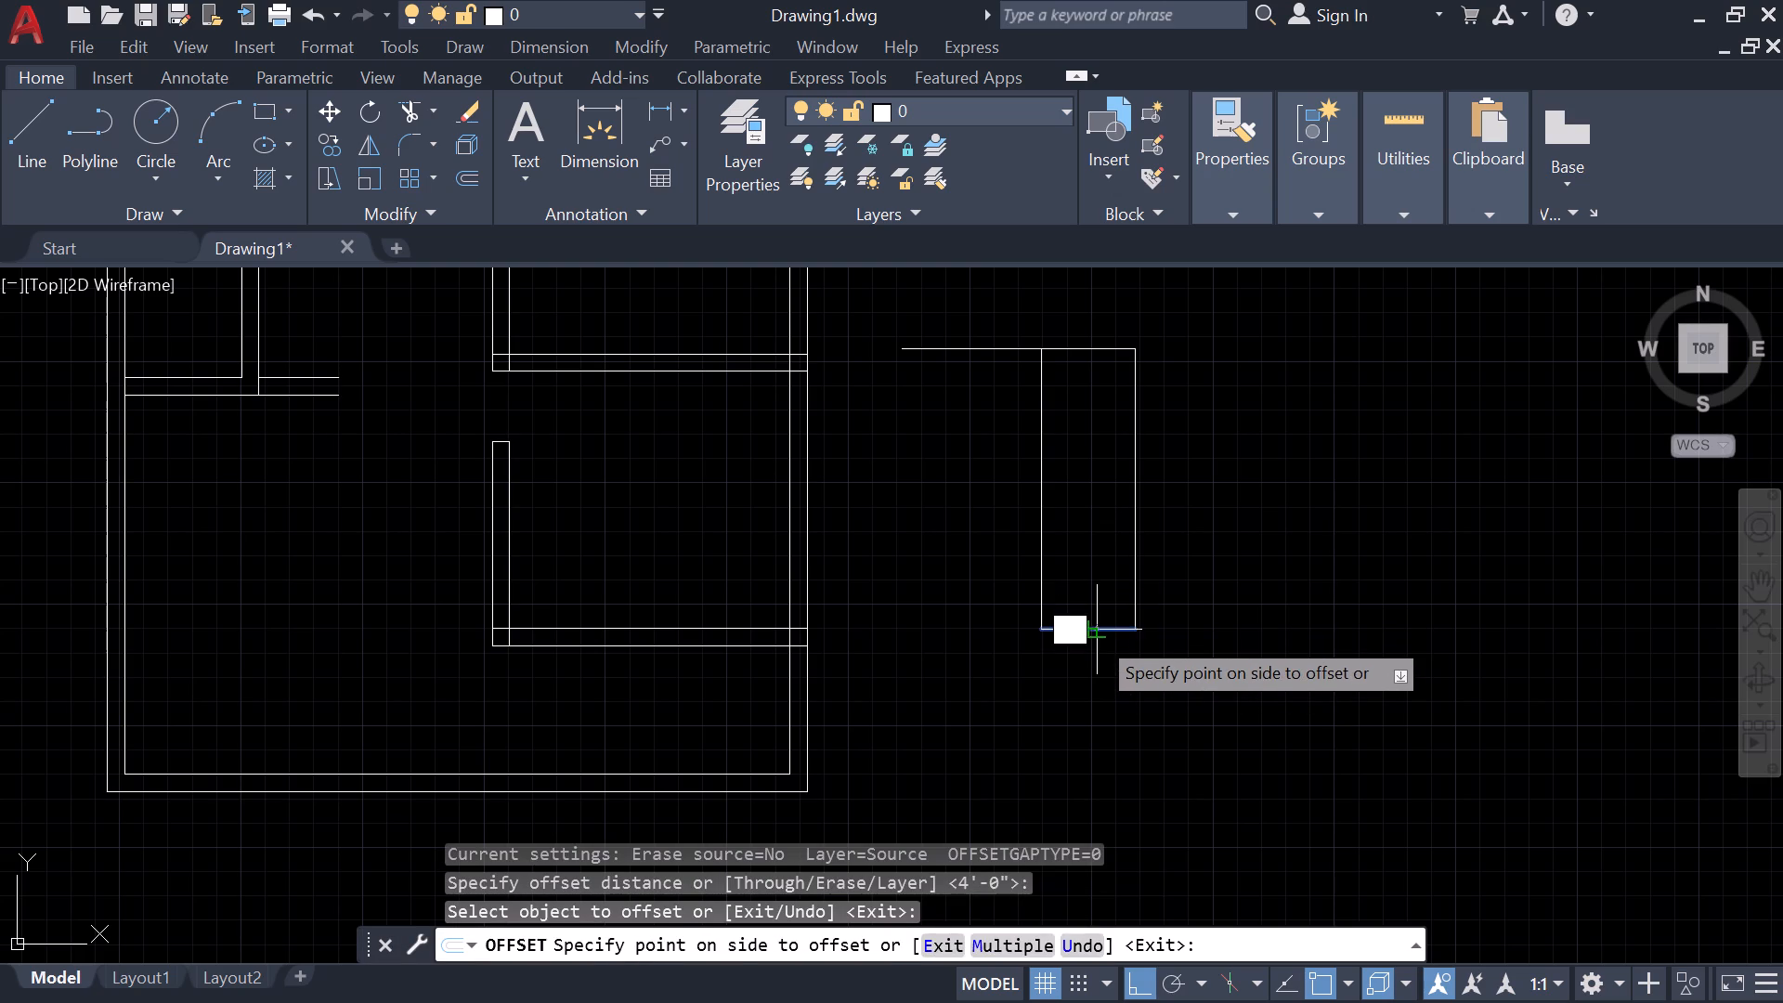
{"action": "type", "text": "1'"}
{"action": "key", "text": "space"}
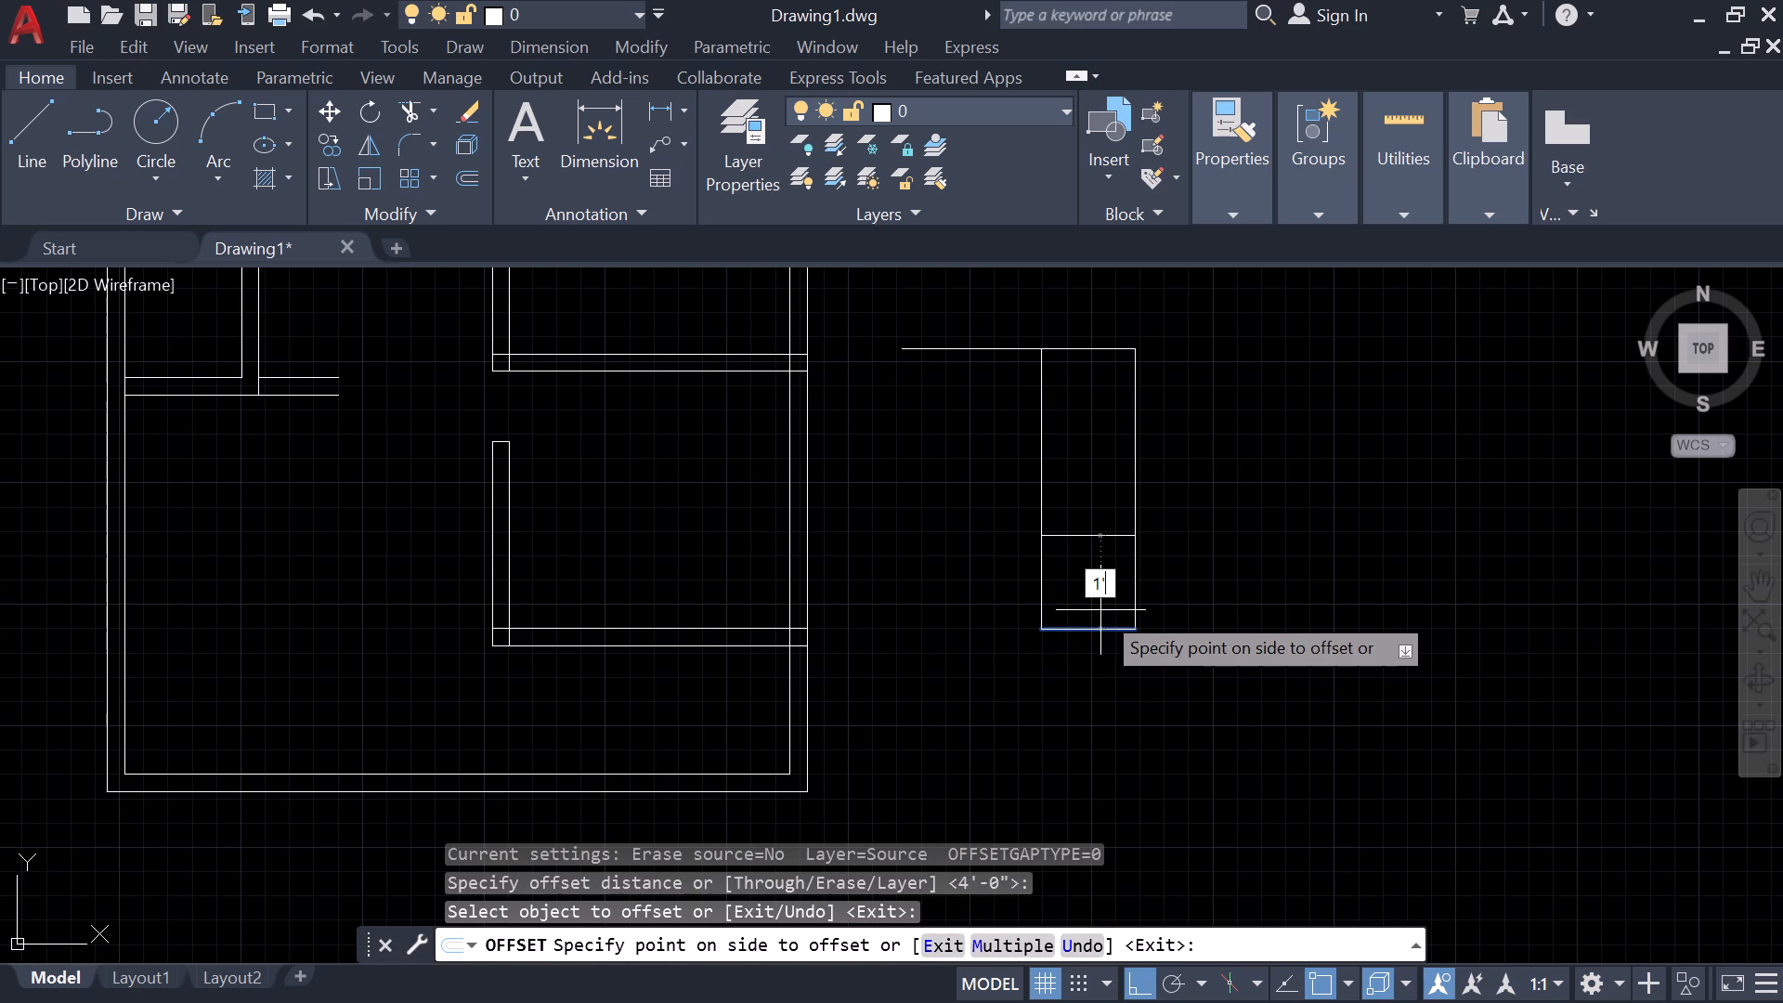
{"action": "left_click", "coordinate": [1118, 610]}
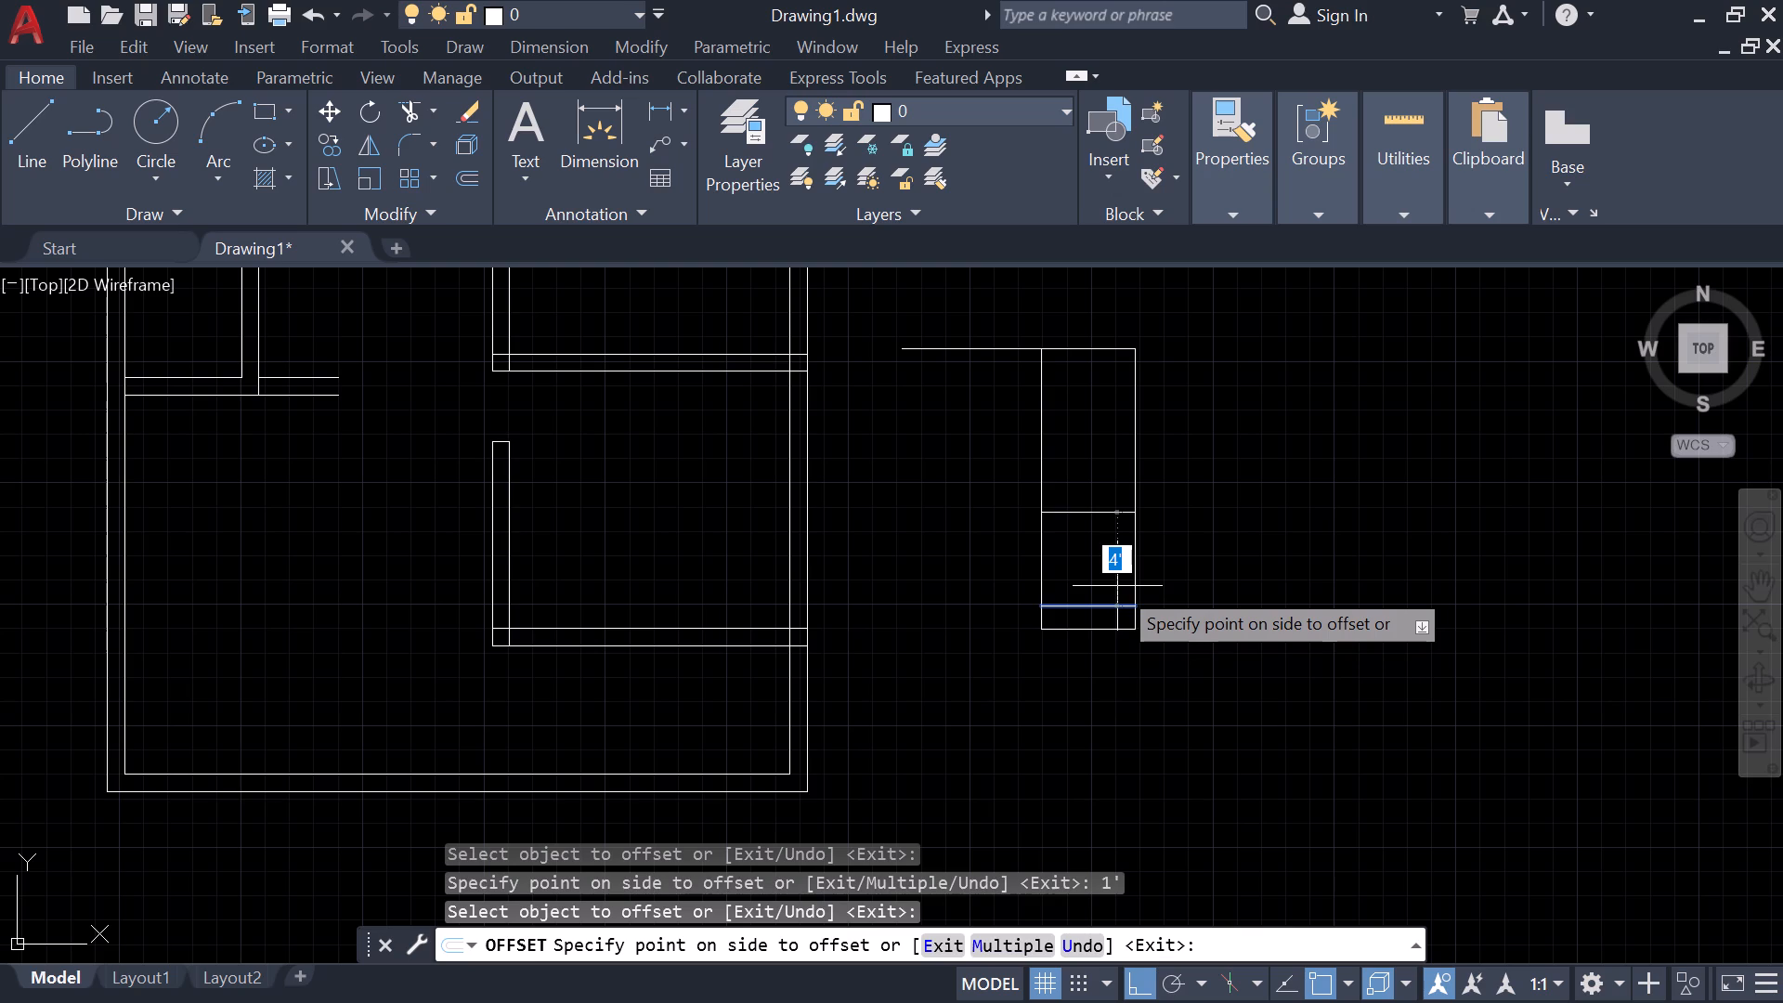
{"action": "key", "text": "1"}
{"action": "key", "text": "apostrophe"}
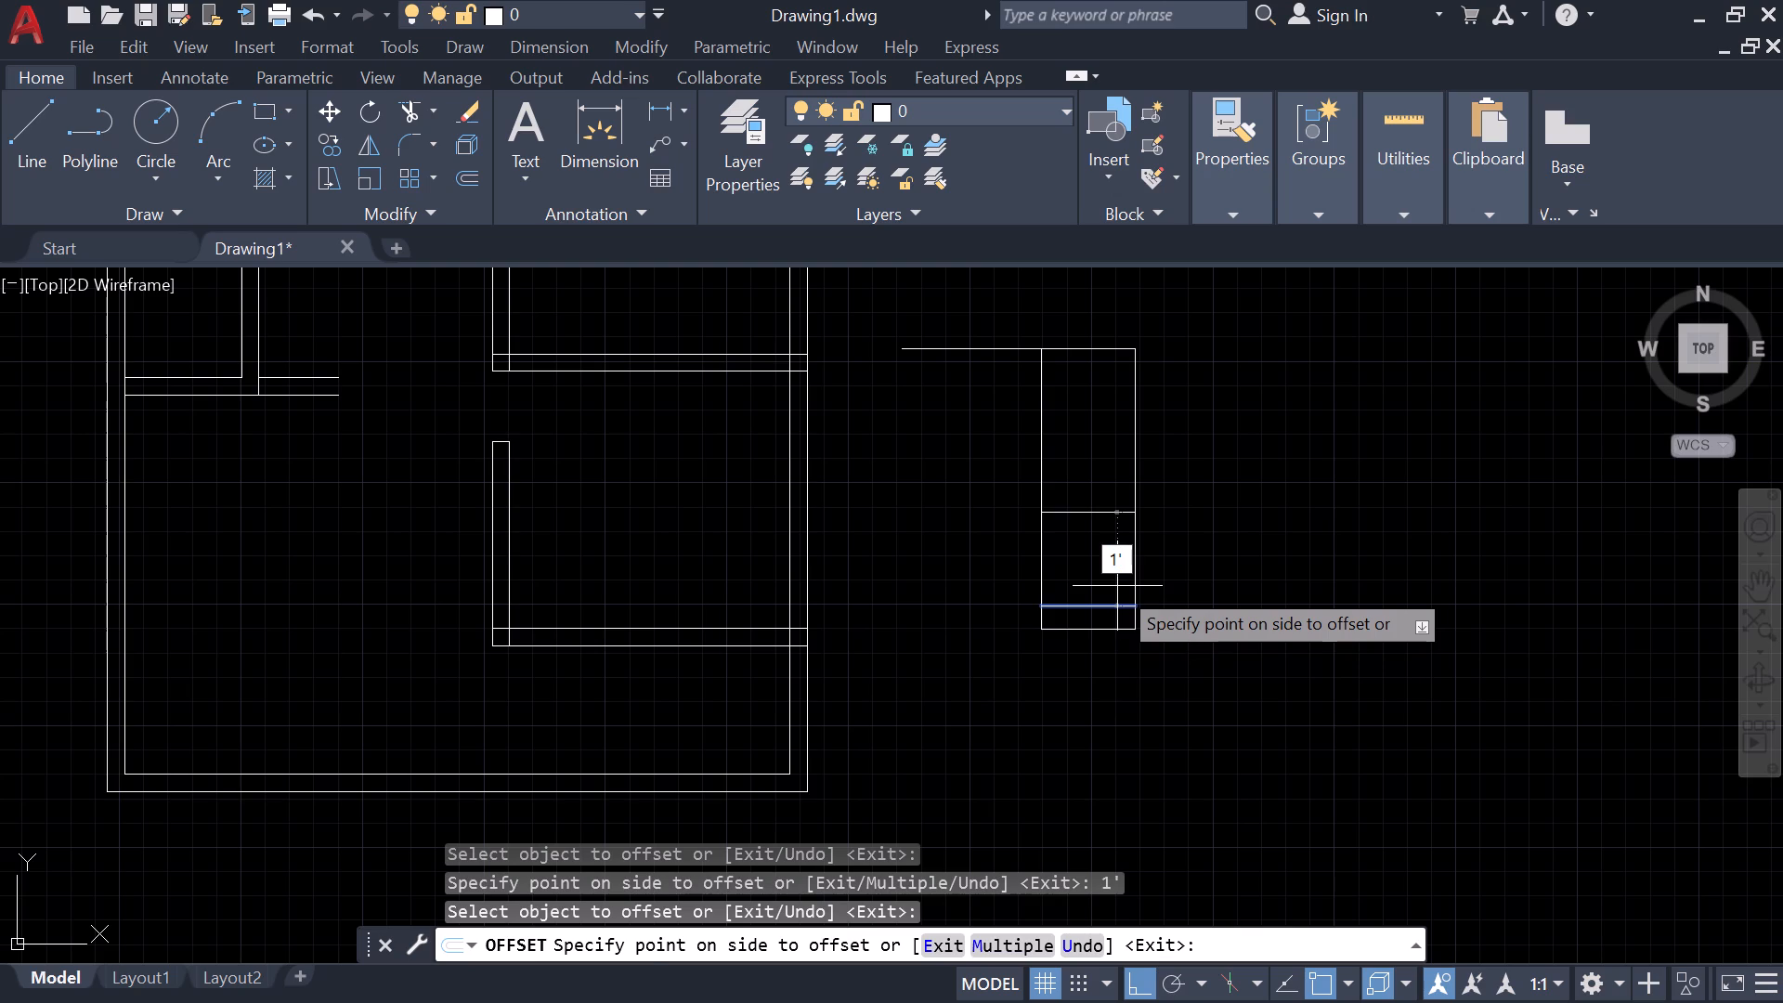
{"action": "key", "text": "Return"}
Offset the upper of the narrow outline's two inner horizontal lines downward by 1'.
{"action": "left_click", "coordinate": [1116, 586]}
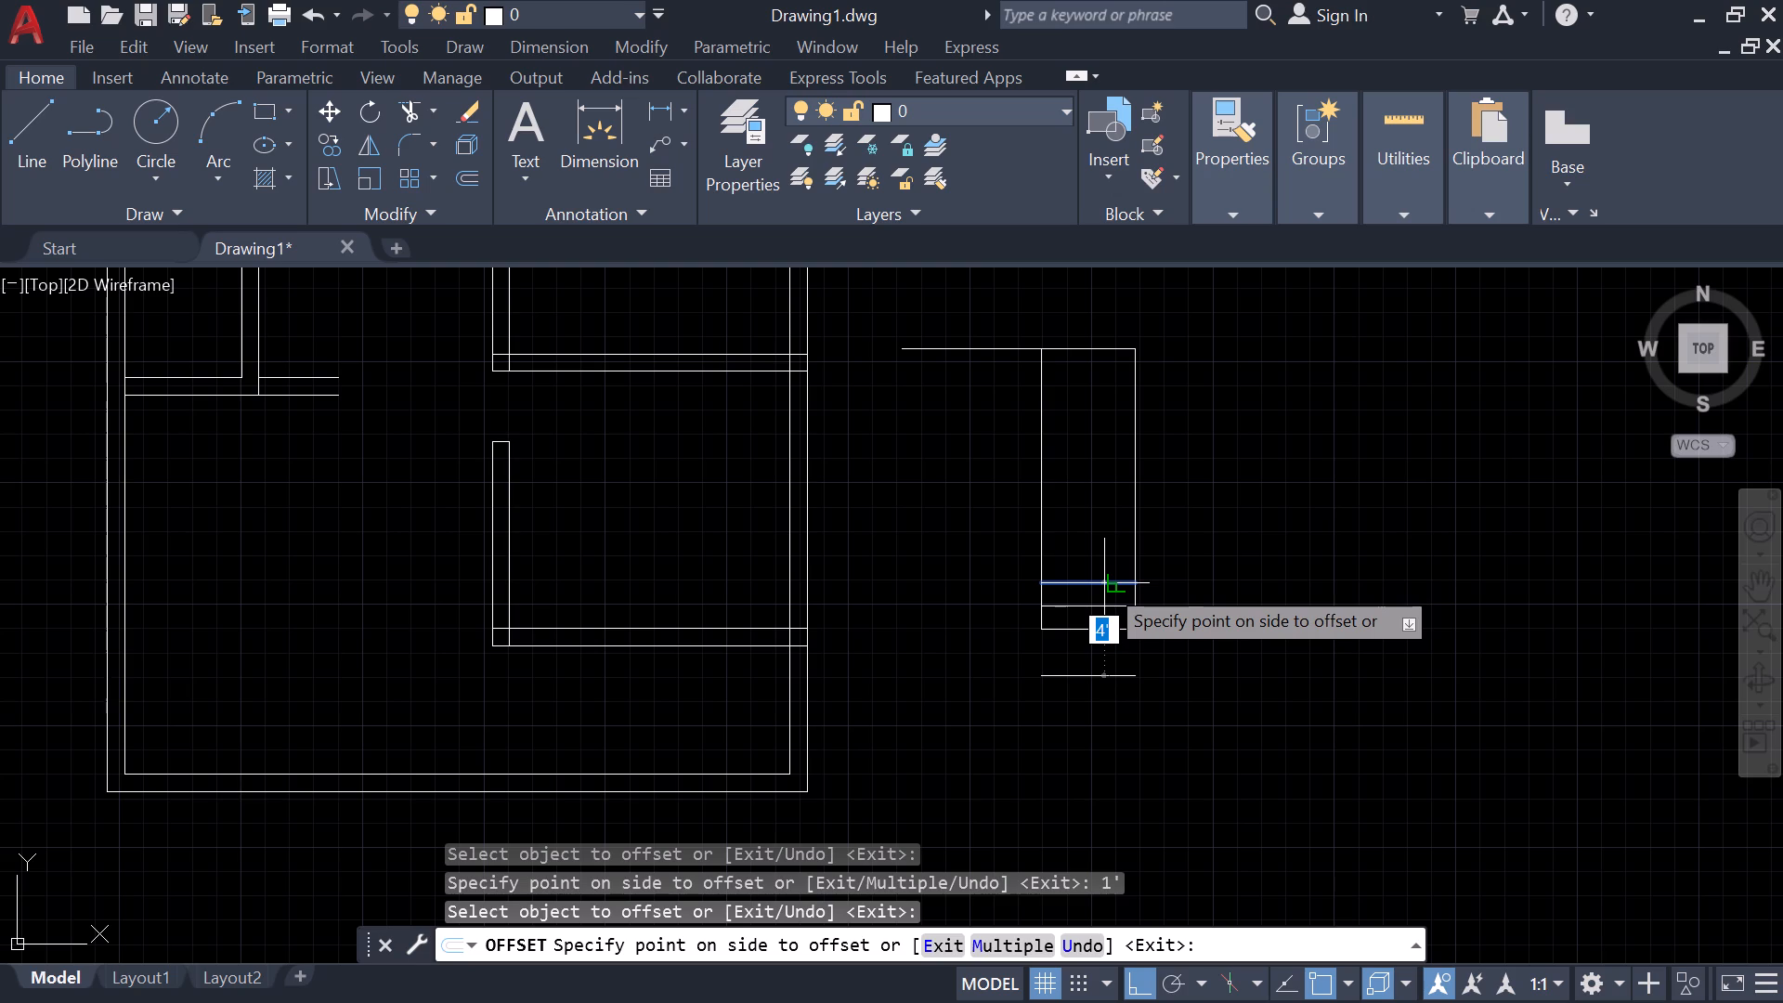
{"action": "type", "text": "1'"}
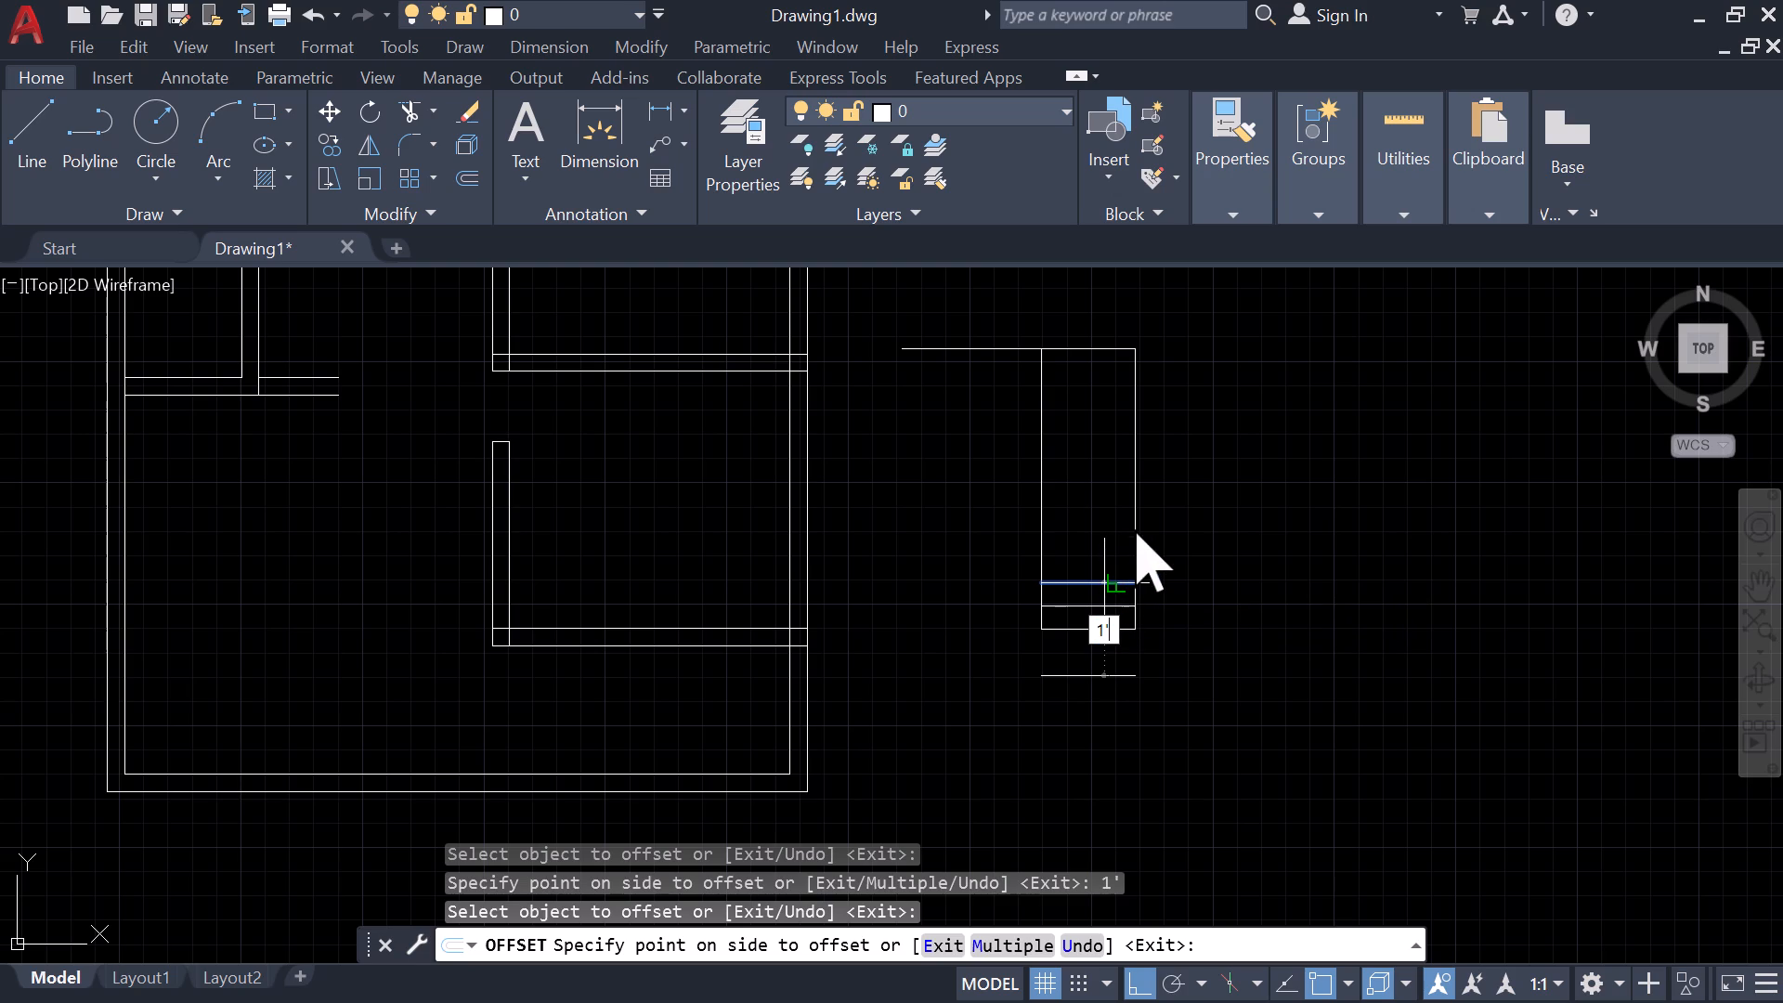
{"action": "key", "text": "space"}
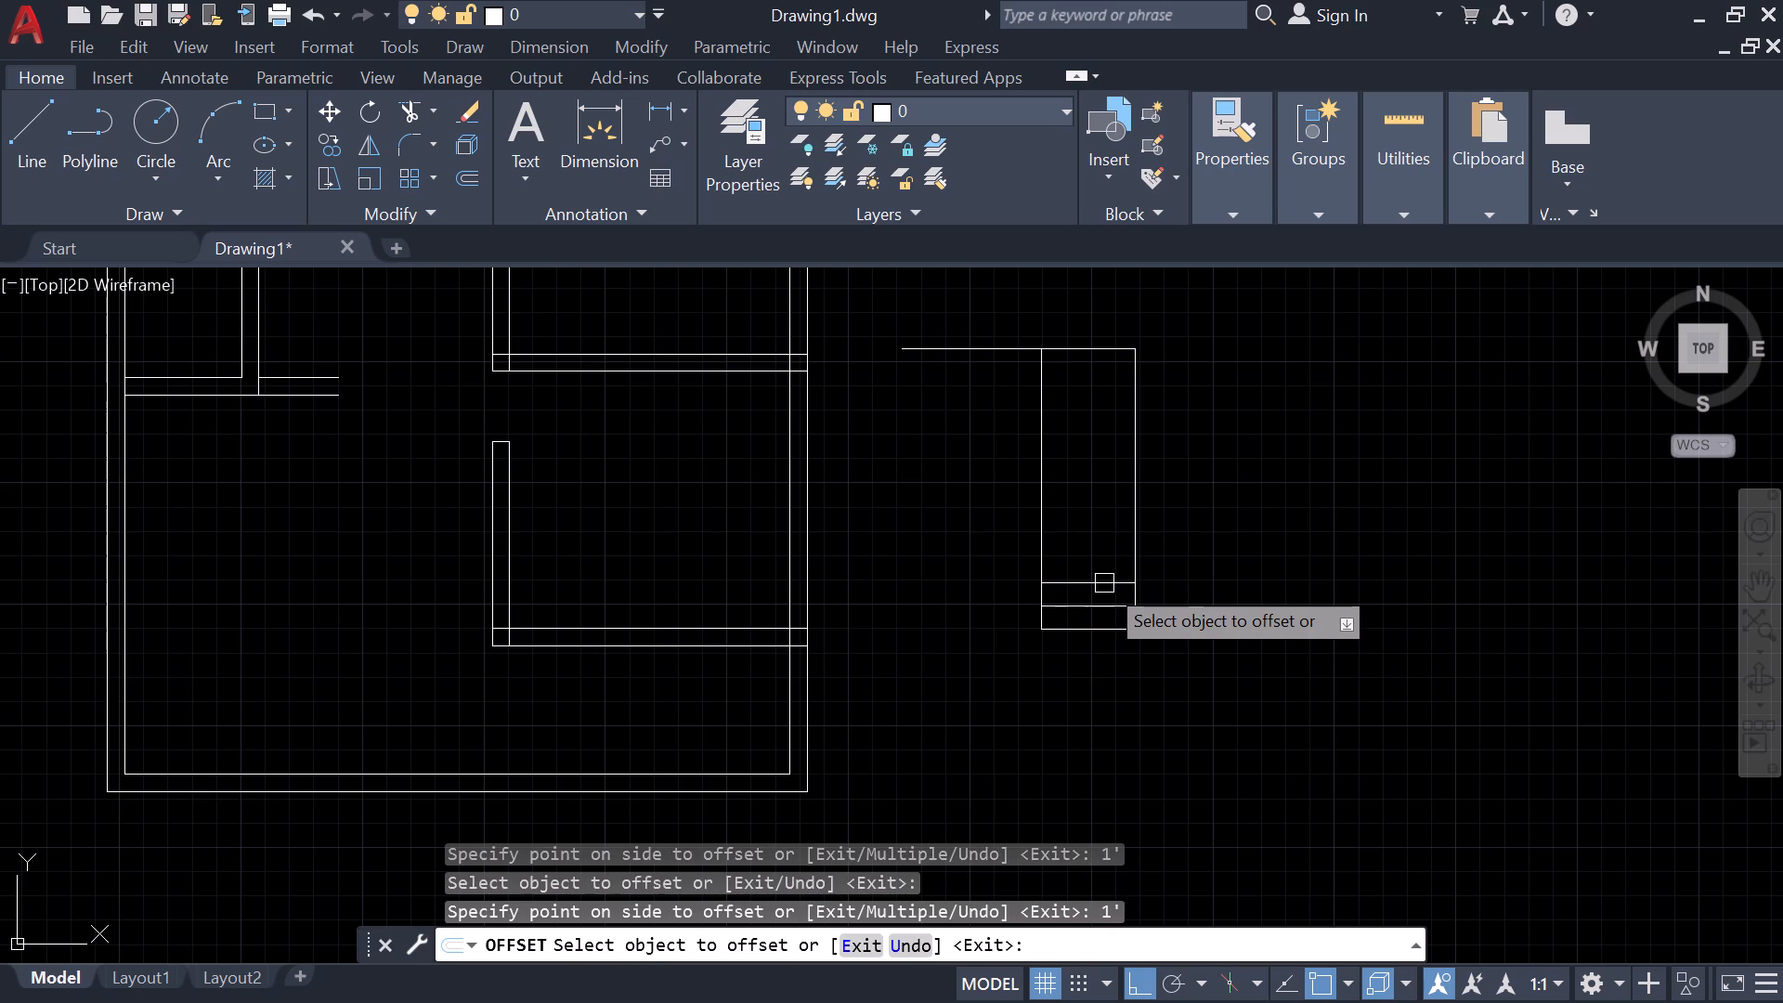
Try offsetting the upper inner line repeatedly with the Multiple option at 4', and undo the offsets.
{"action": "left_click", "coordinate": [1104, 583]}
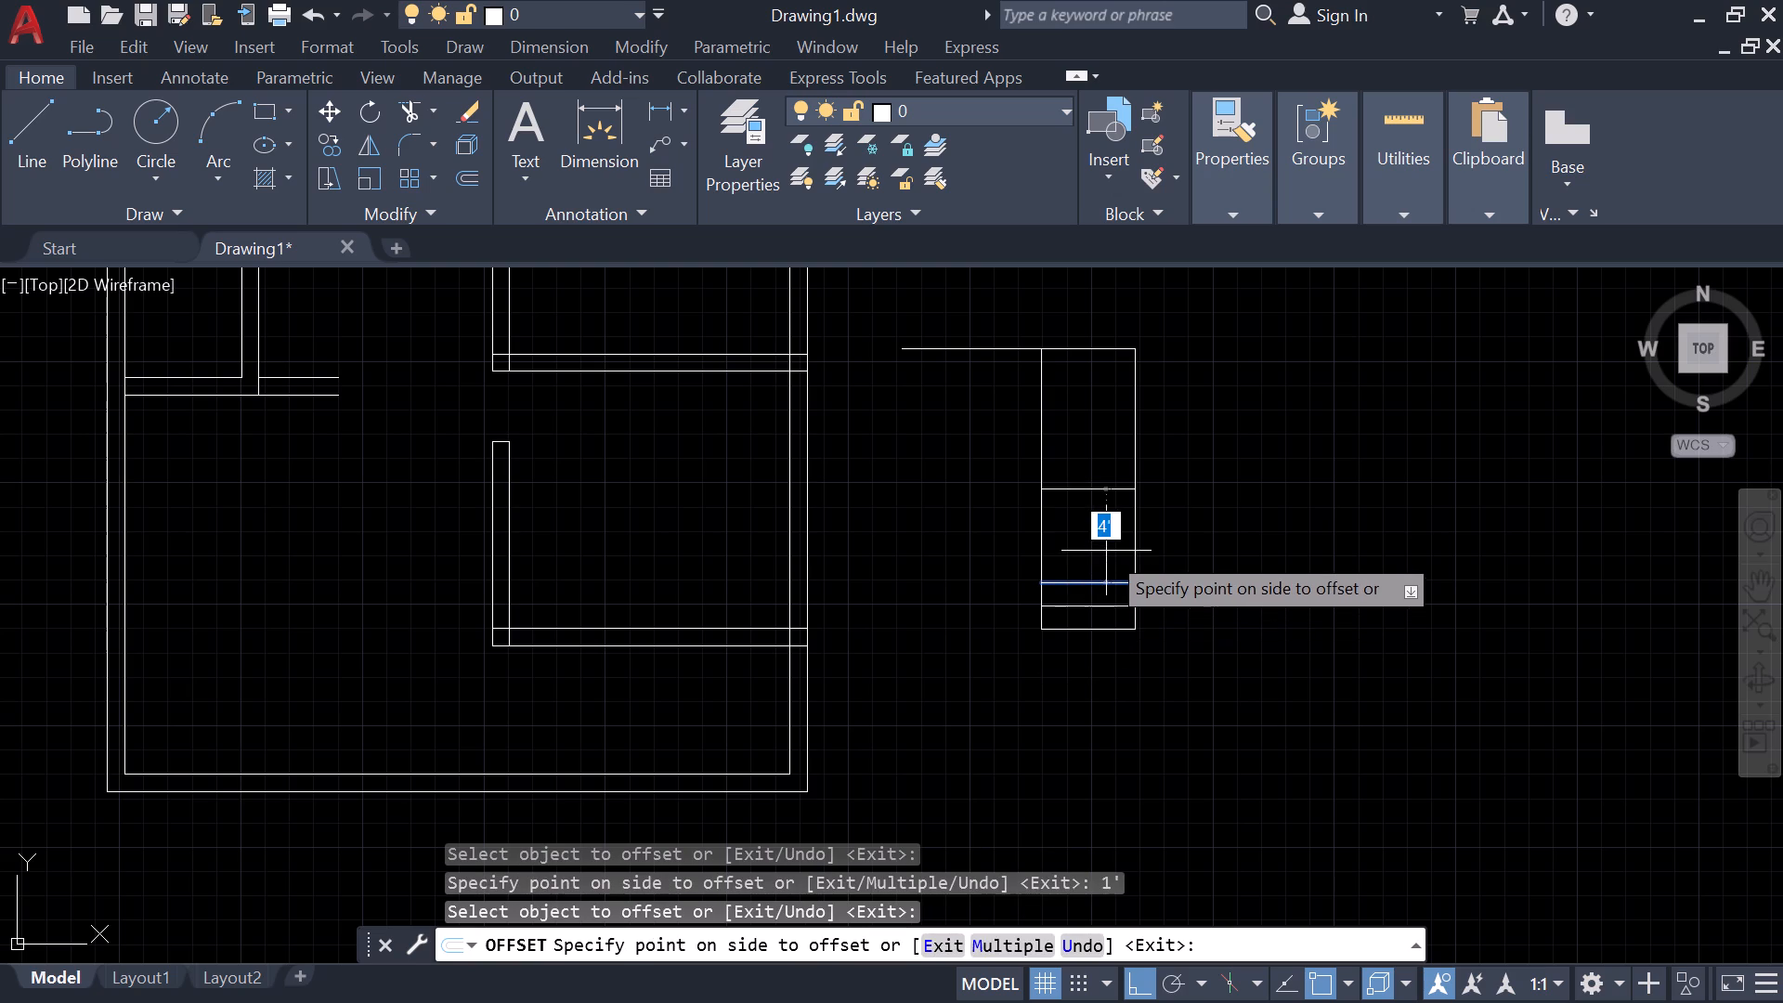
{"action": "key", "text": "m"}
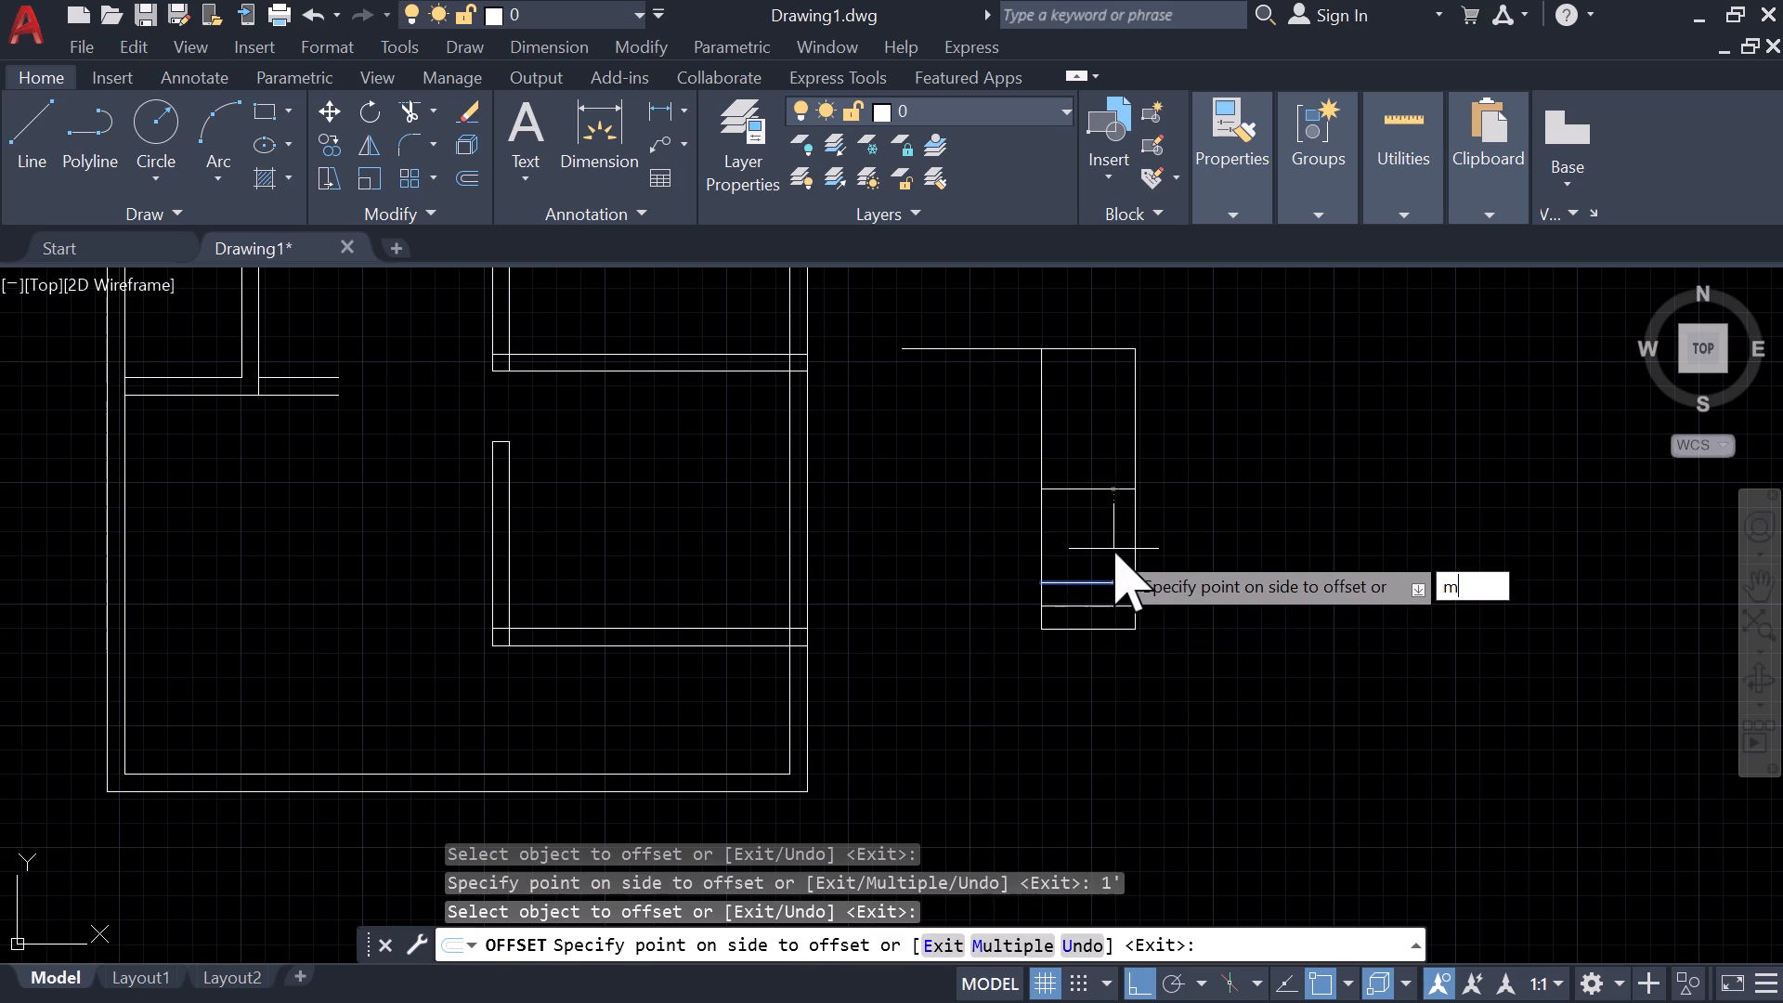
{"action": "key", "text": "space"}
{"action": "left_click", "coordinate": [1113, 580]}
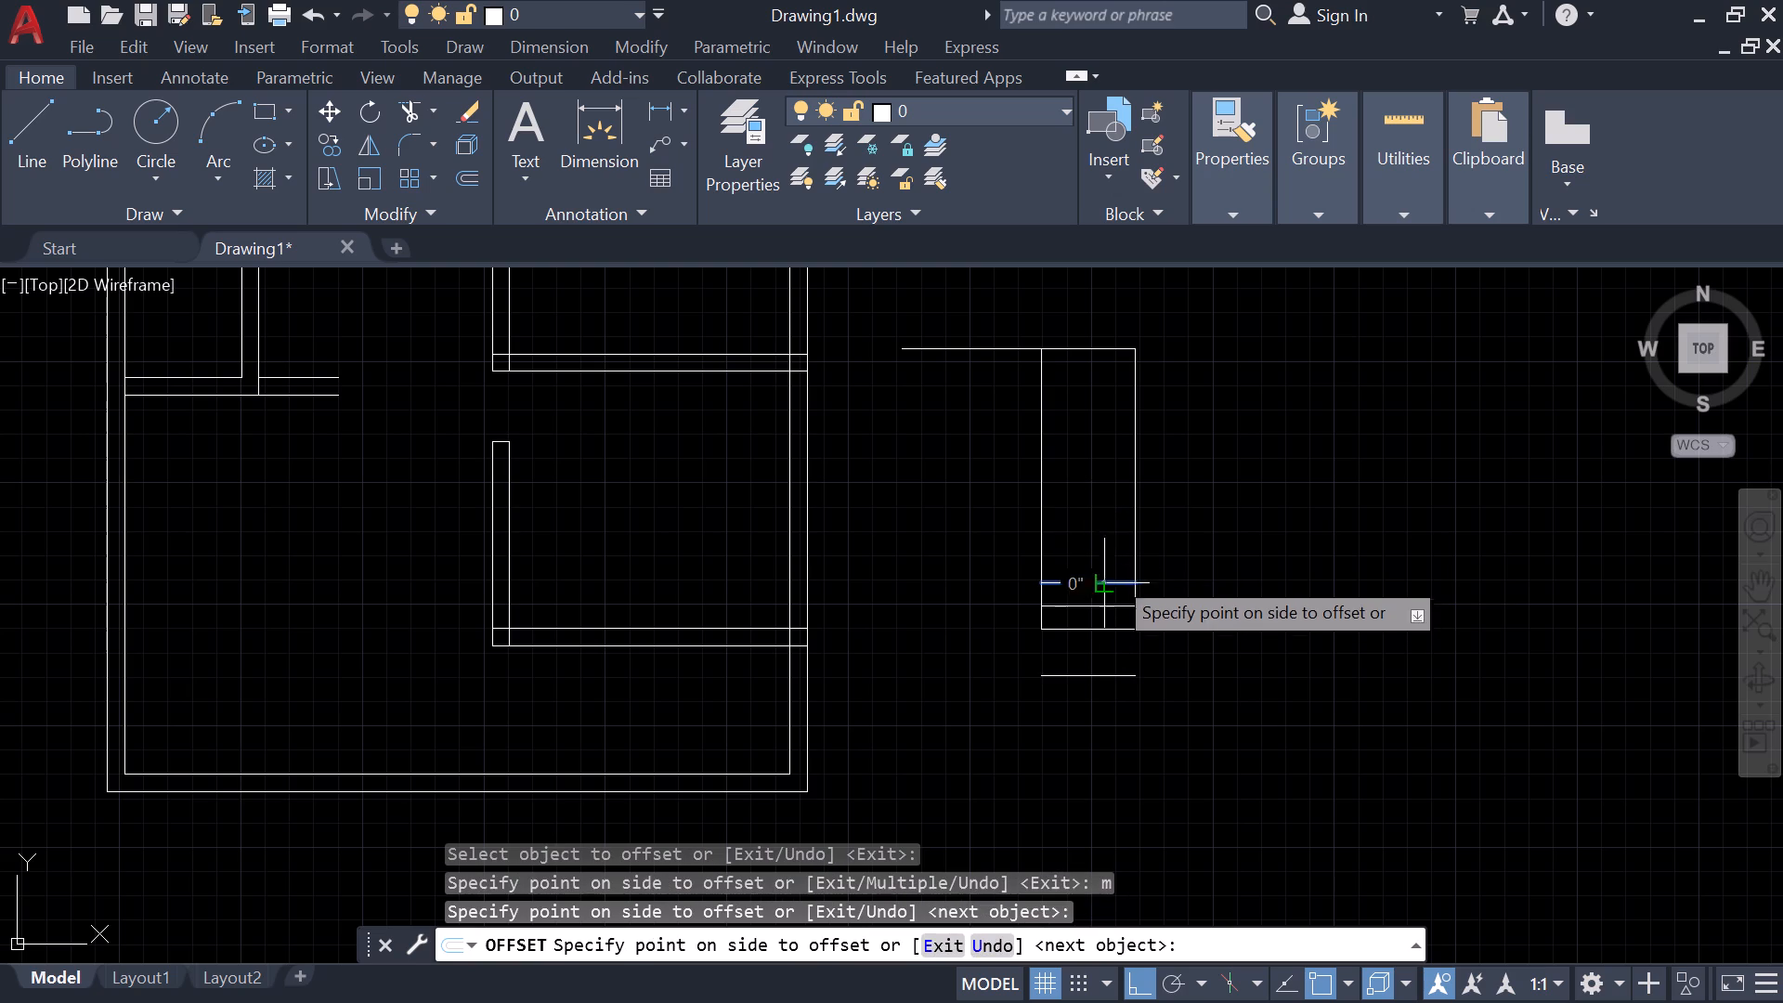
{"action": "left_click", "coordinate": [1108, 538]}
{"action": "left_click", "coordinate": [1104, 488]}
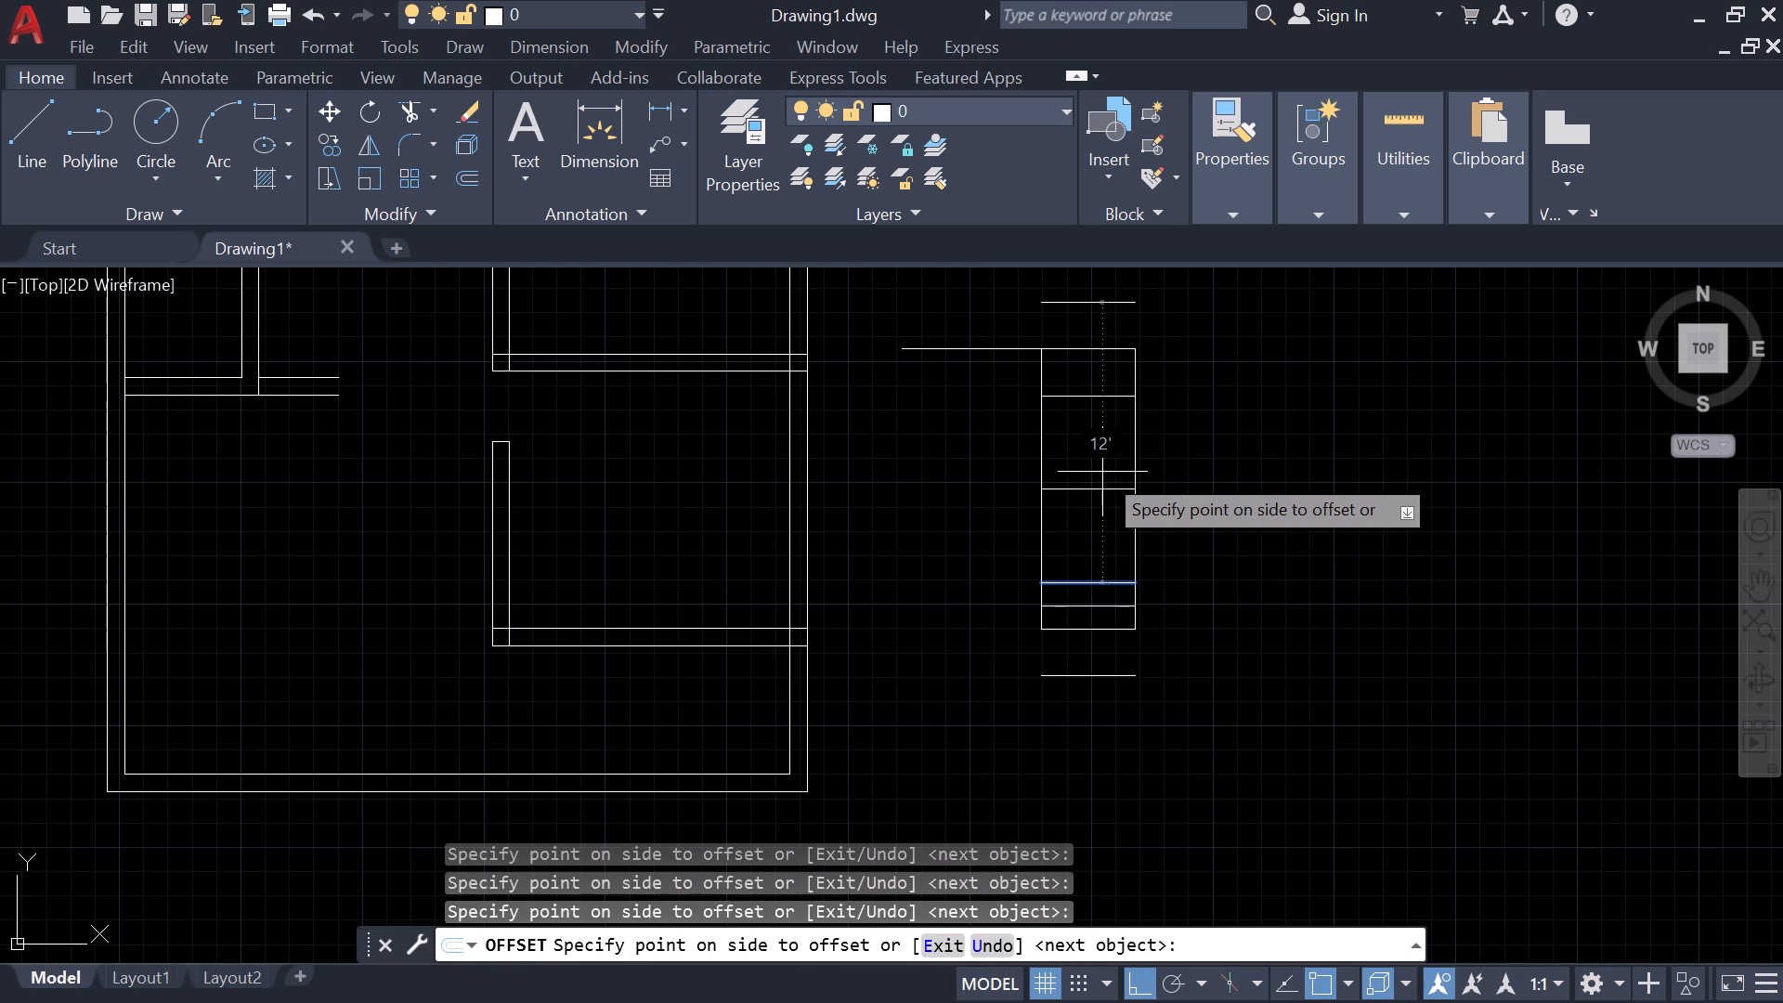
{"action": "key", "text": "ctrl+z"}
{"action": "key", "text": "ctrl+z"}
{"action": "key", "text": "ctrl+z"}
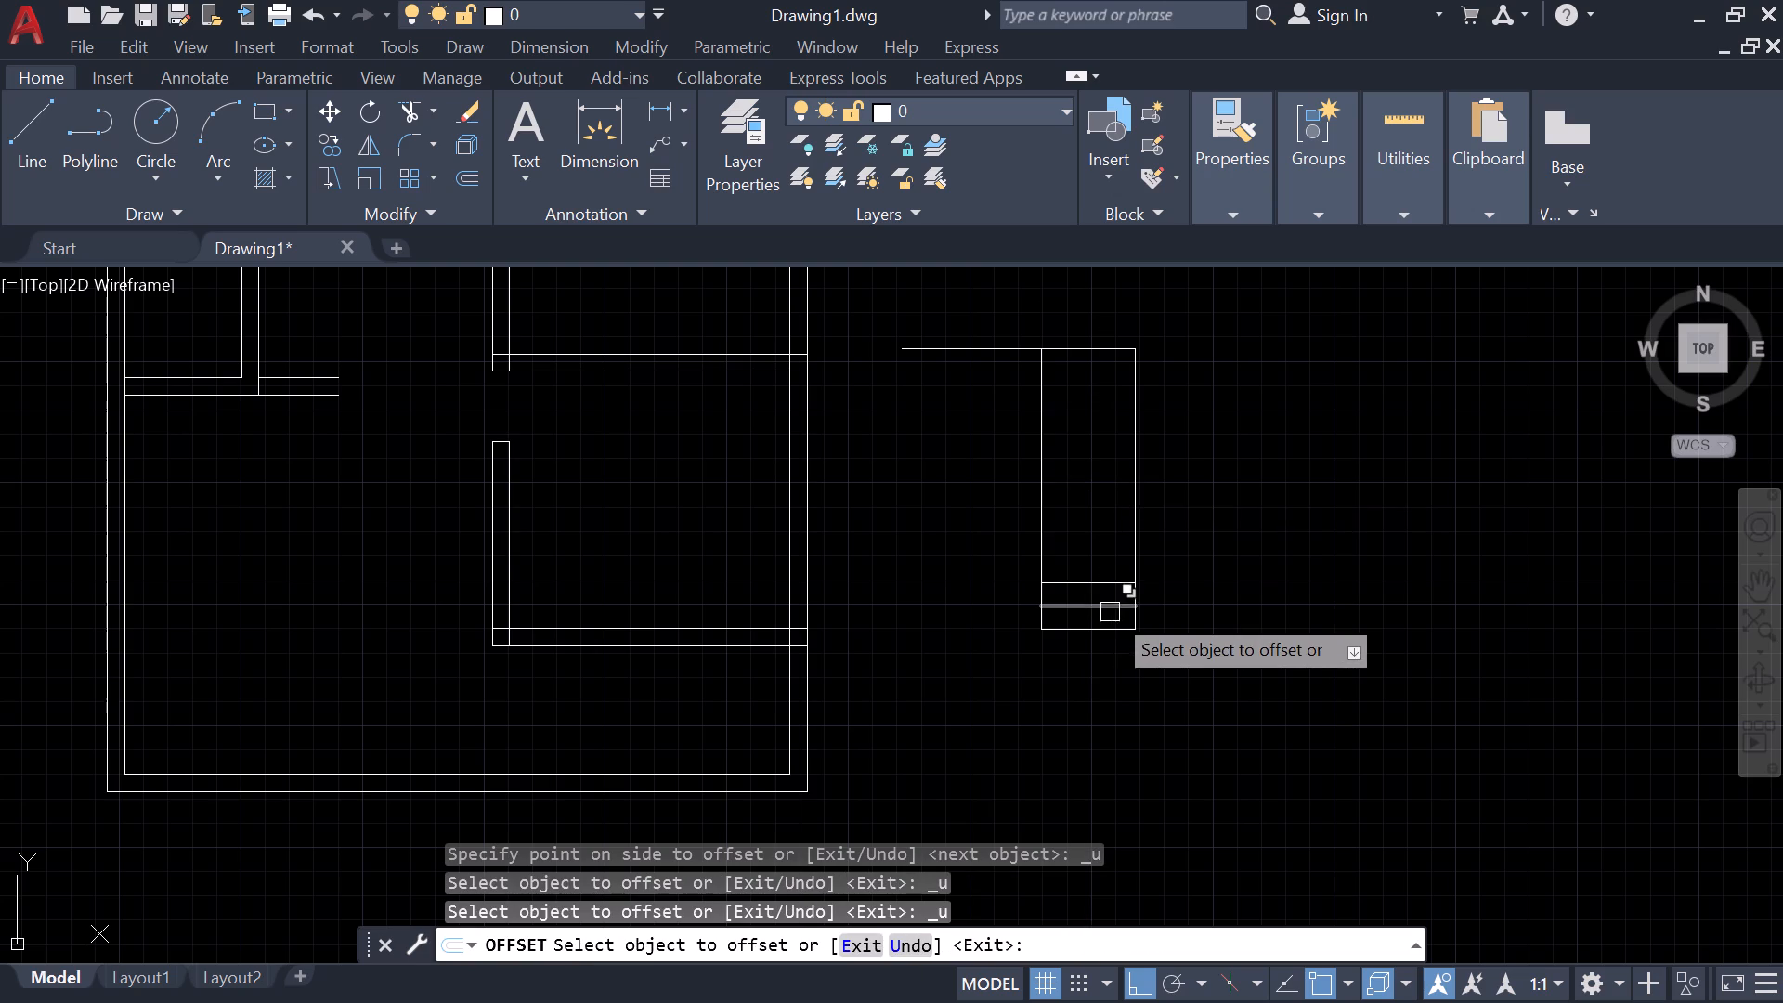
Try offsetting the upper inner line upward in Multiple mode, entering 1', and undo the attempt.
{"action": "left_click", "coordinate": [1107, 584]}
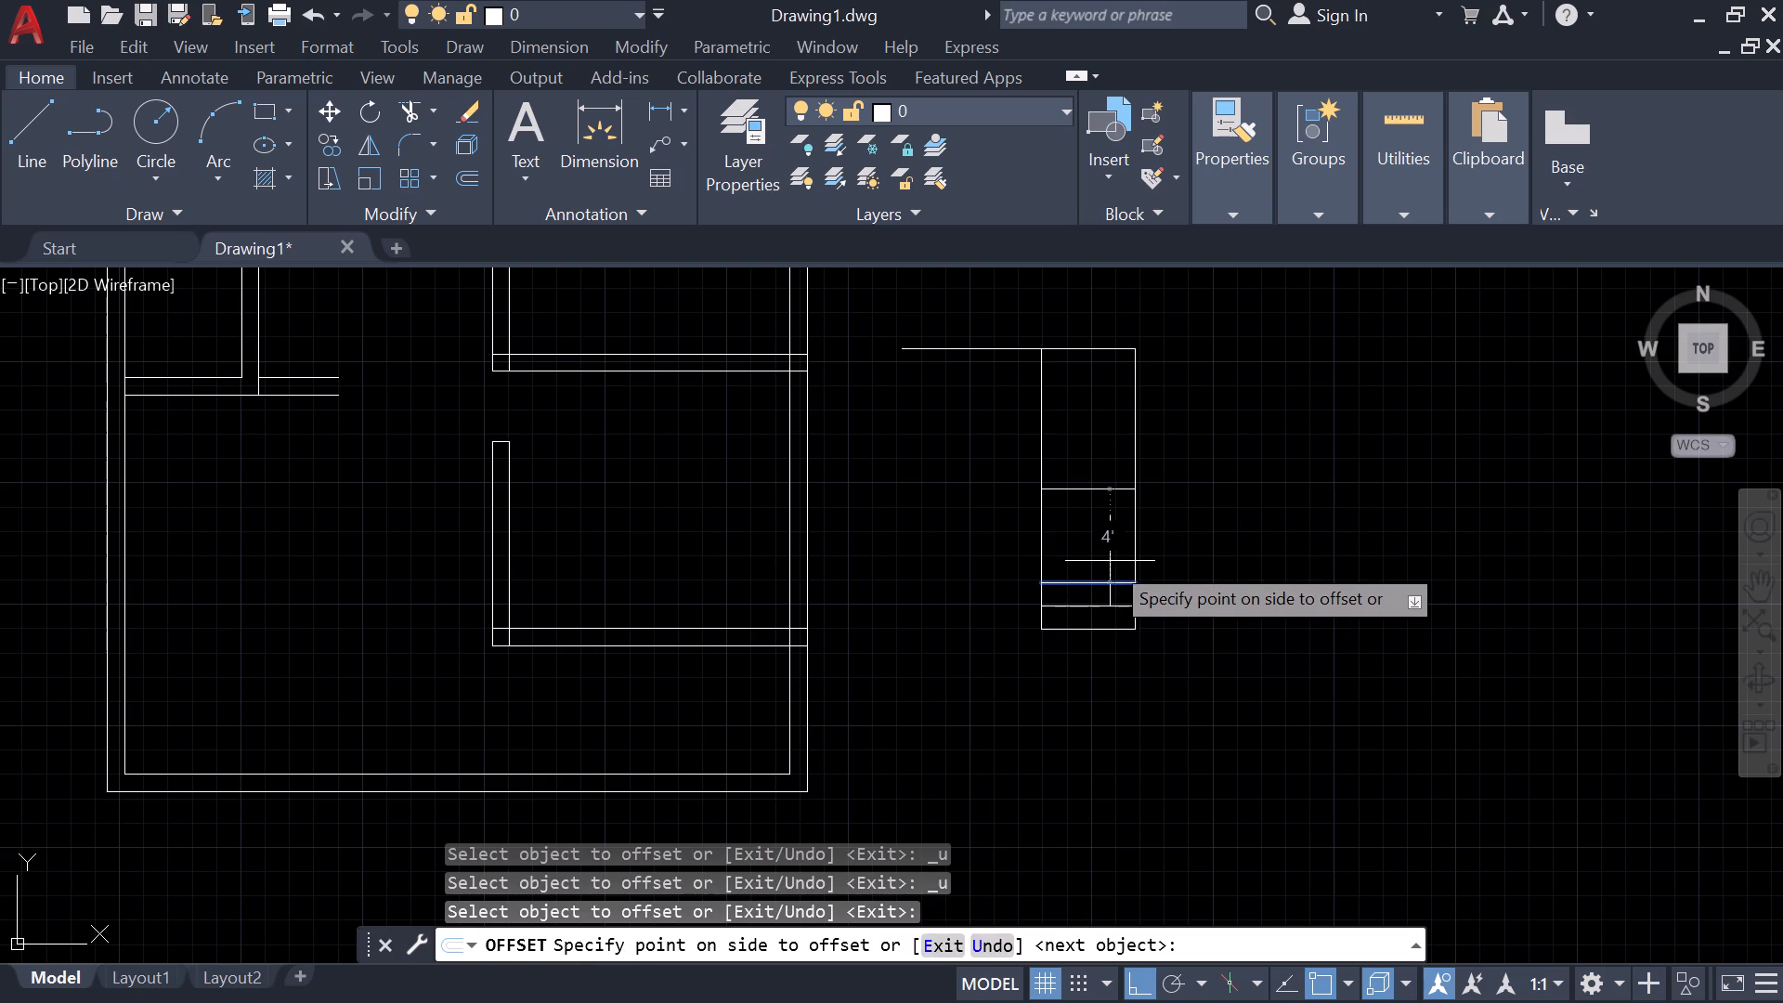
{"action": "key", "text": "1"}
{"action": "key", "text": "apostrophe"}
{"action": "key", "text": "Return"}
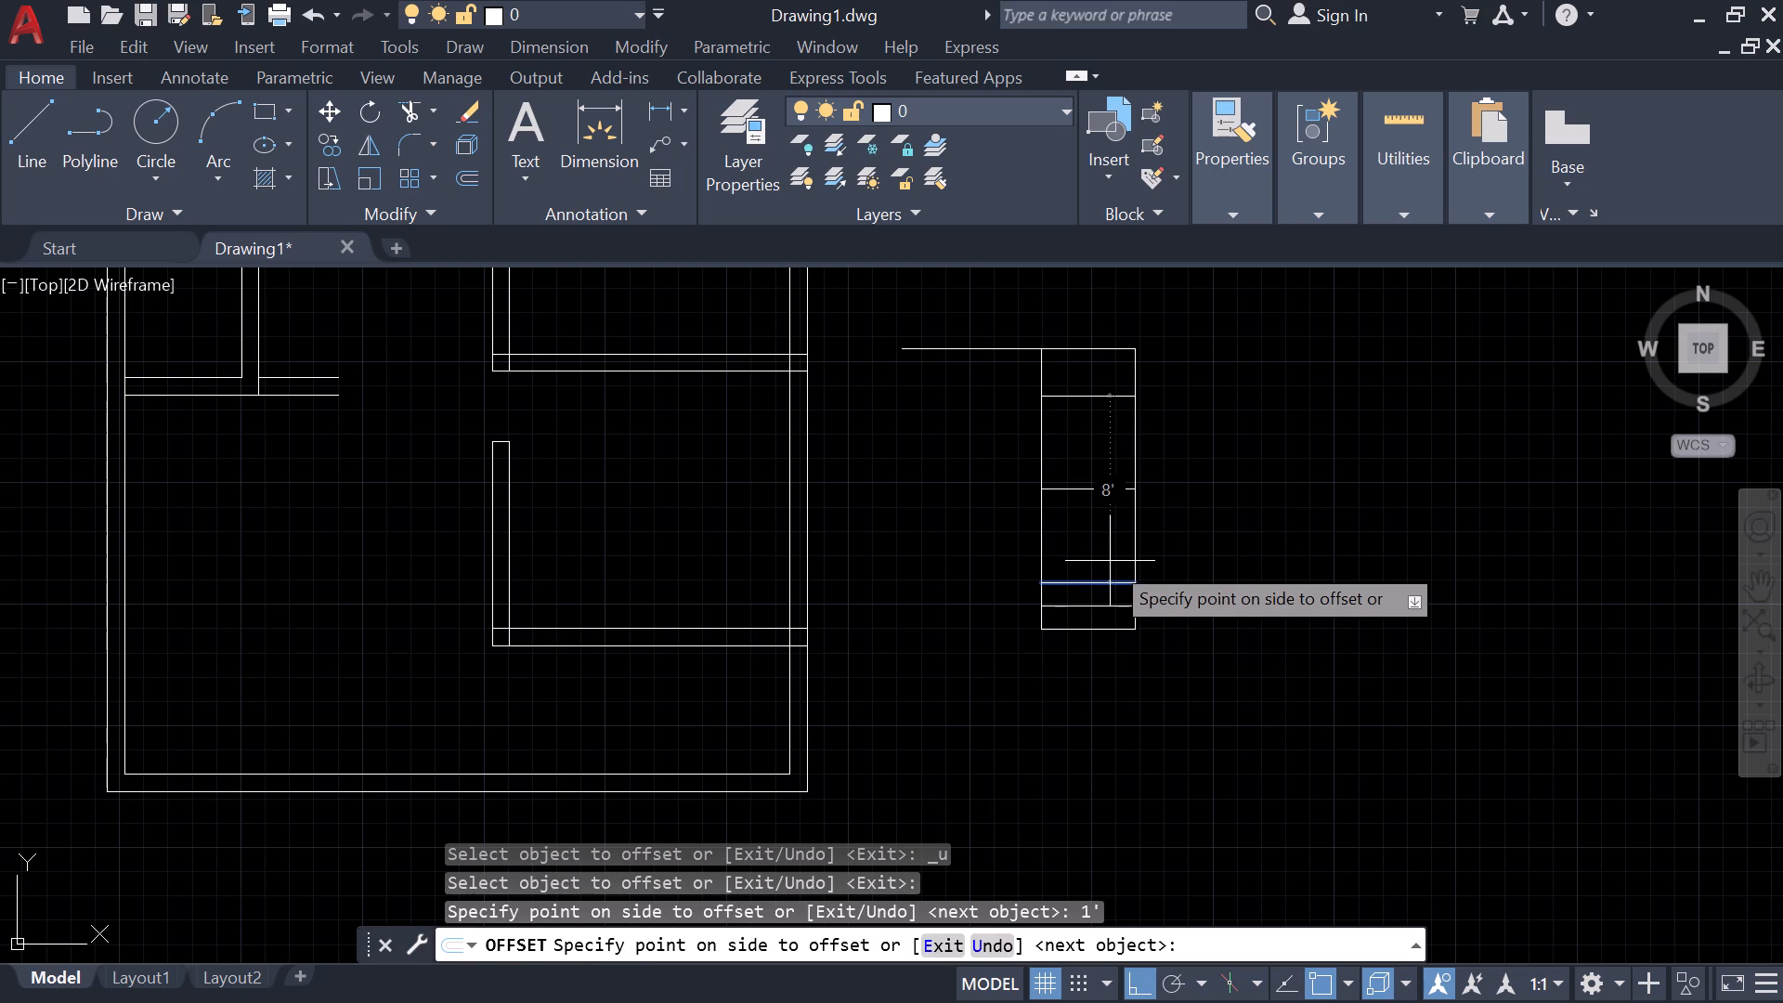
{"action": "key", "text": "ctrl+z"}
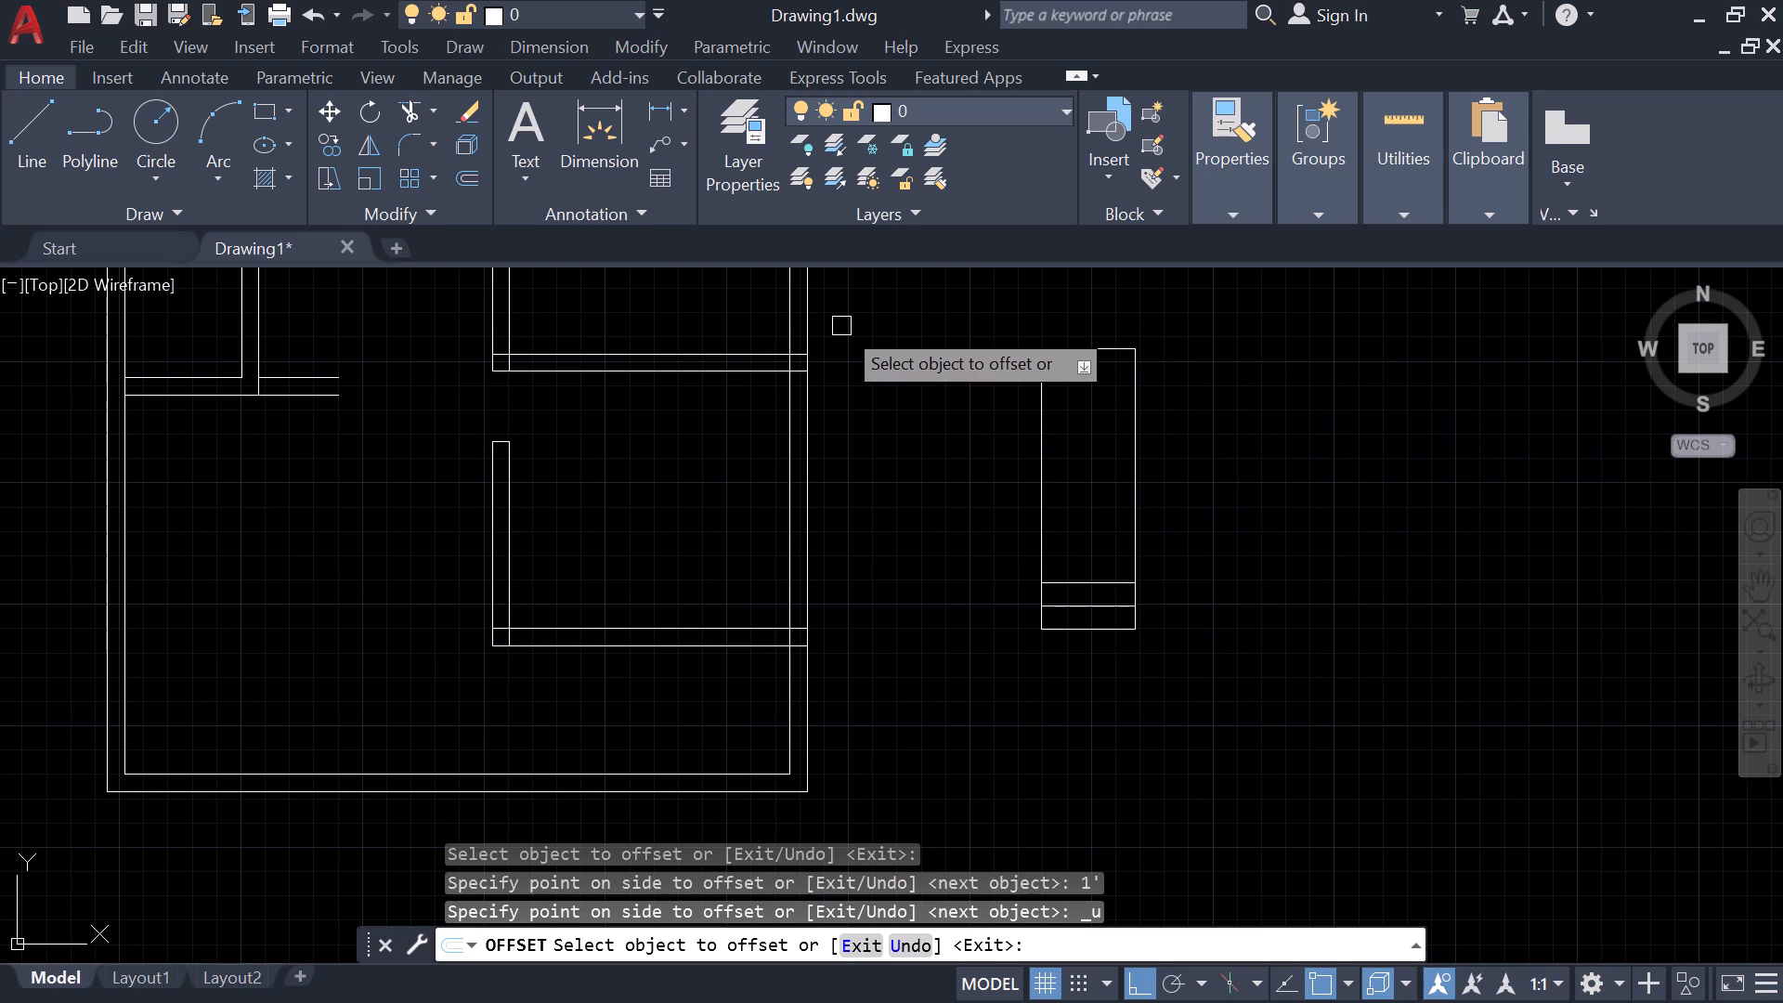
Leave Offset and measure the vertical gap between the floor plan's two walls near its right side using a linear dimension, without placing it.
{"action": "type", "text": "dimpl"}
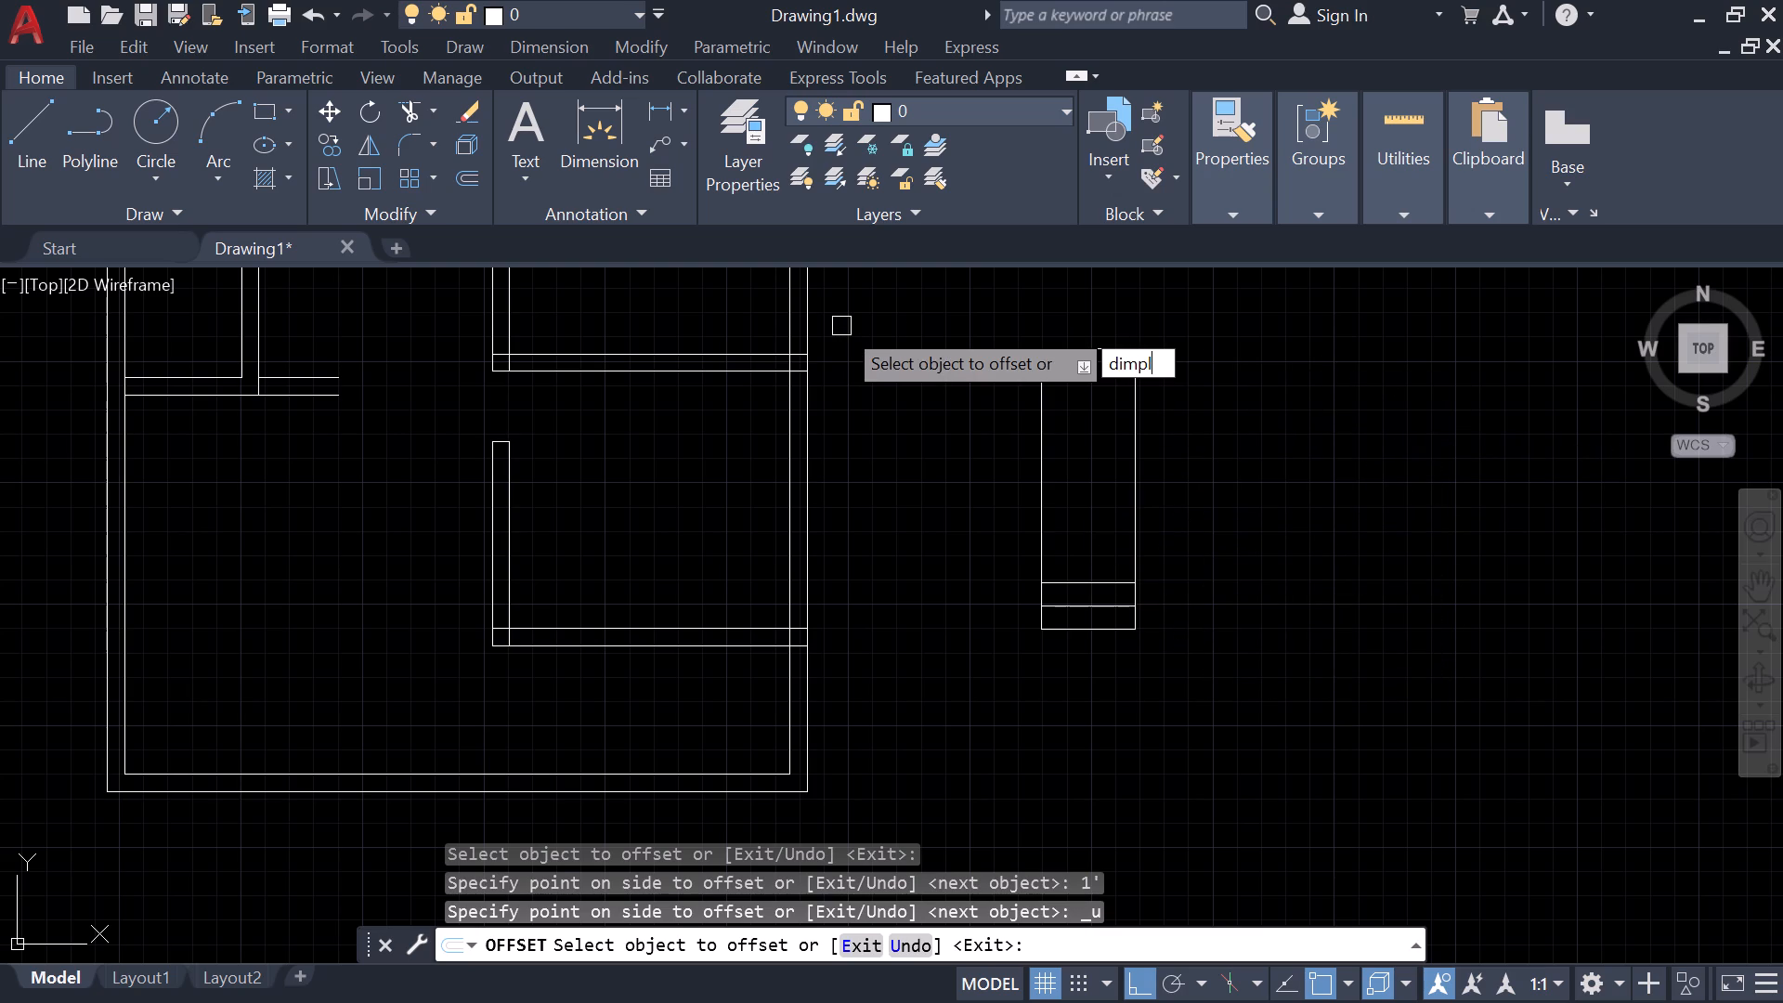
{"action": "key", "text": "Return"}
{"action": "key", "text": "Escape"}
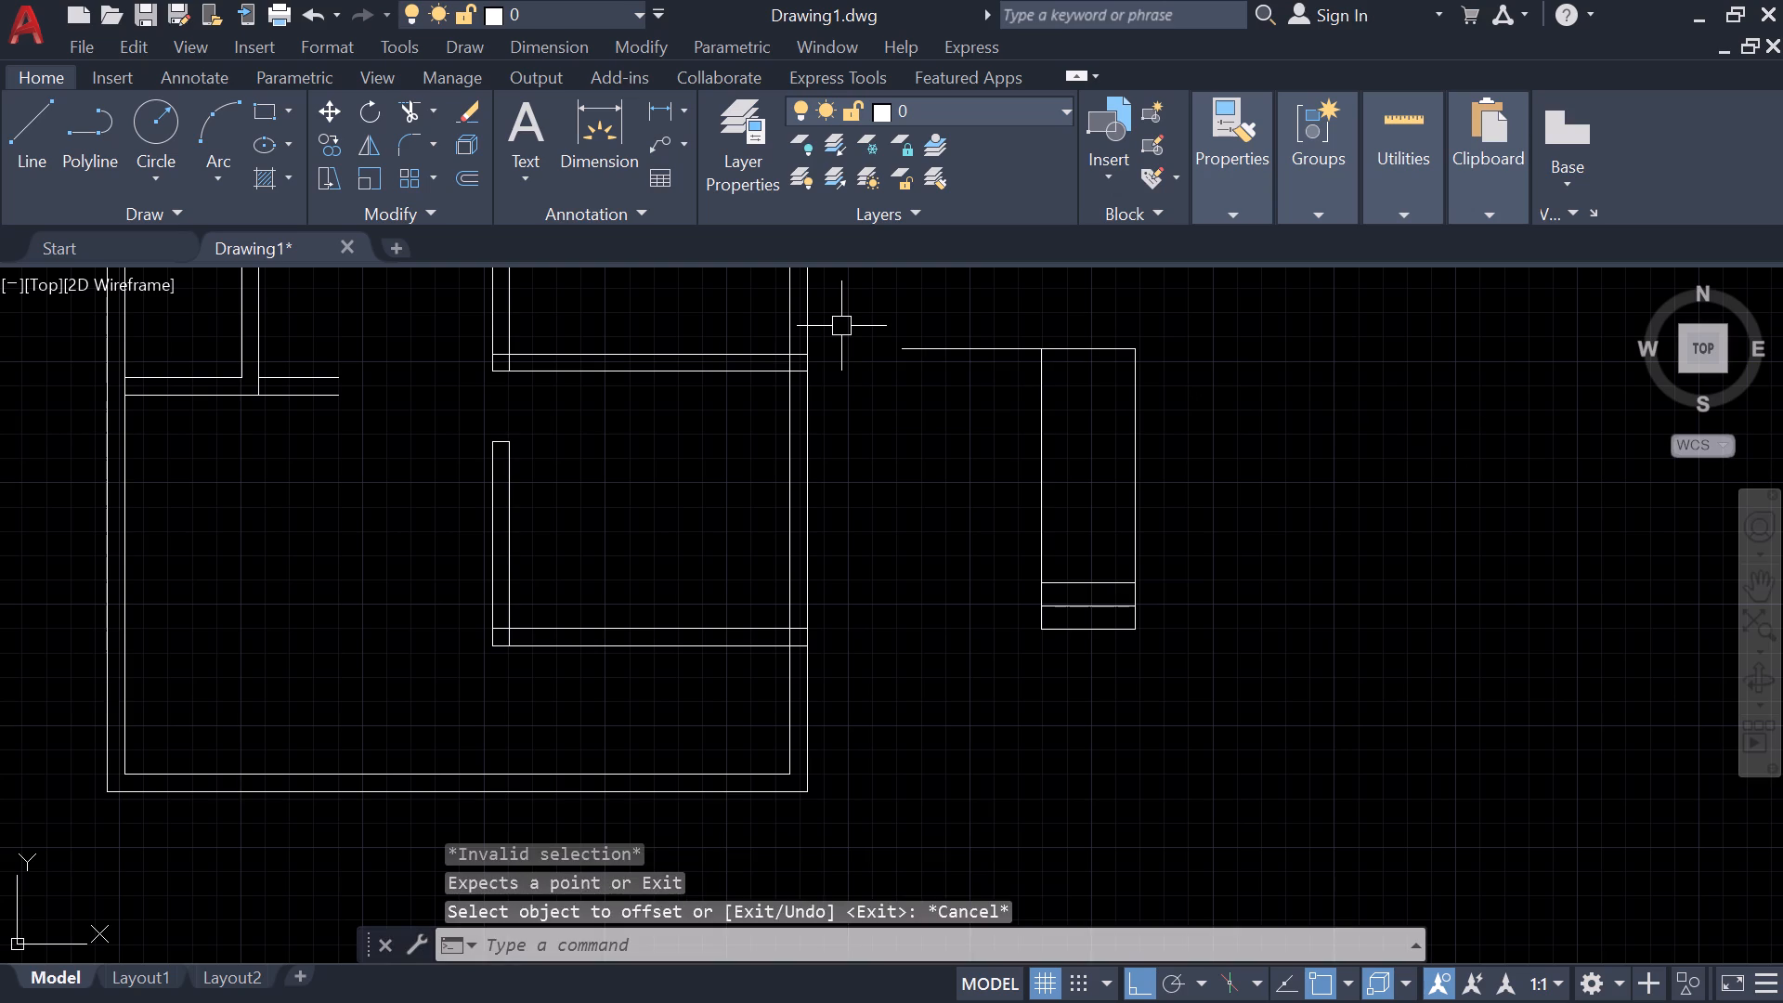
{"action": "key", "text": "Escape"}
{"action": "type", "text": "dipl"}
{"action": "key", "text": "Return"}
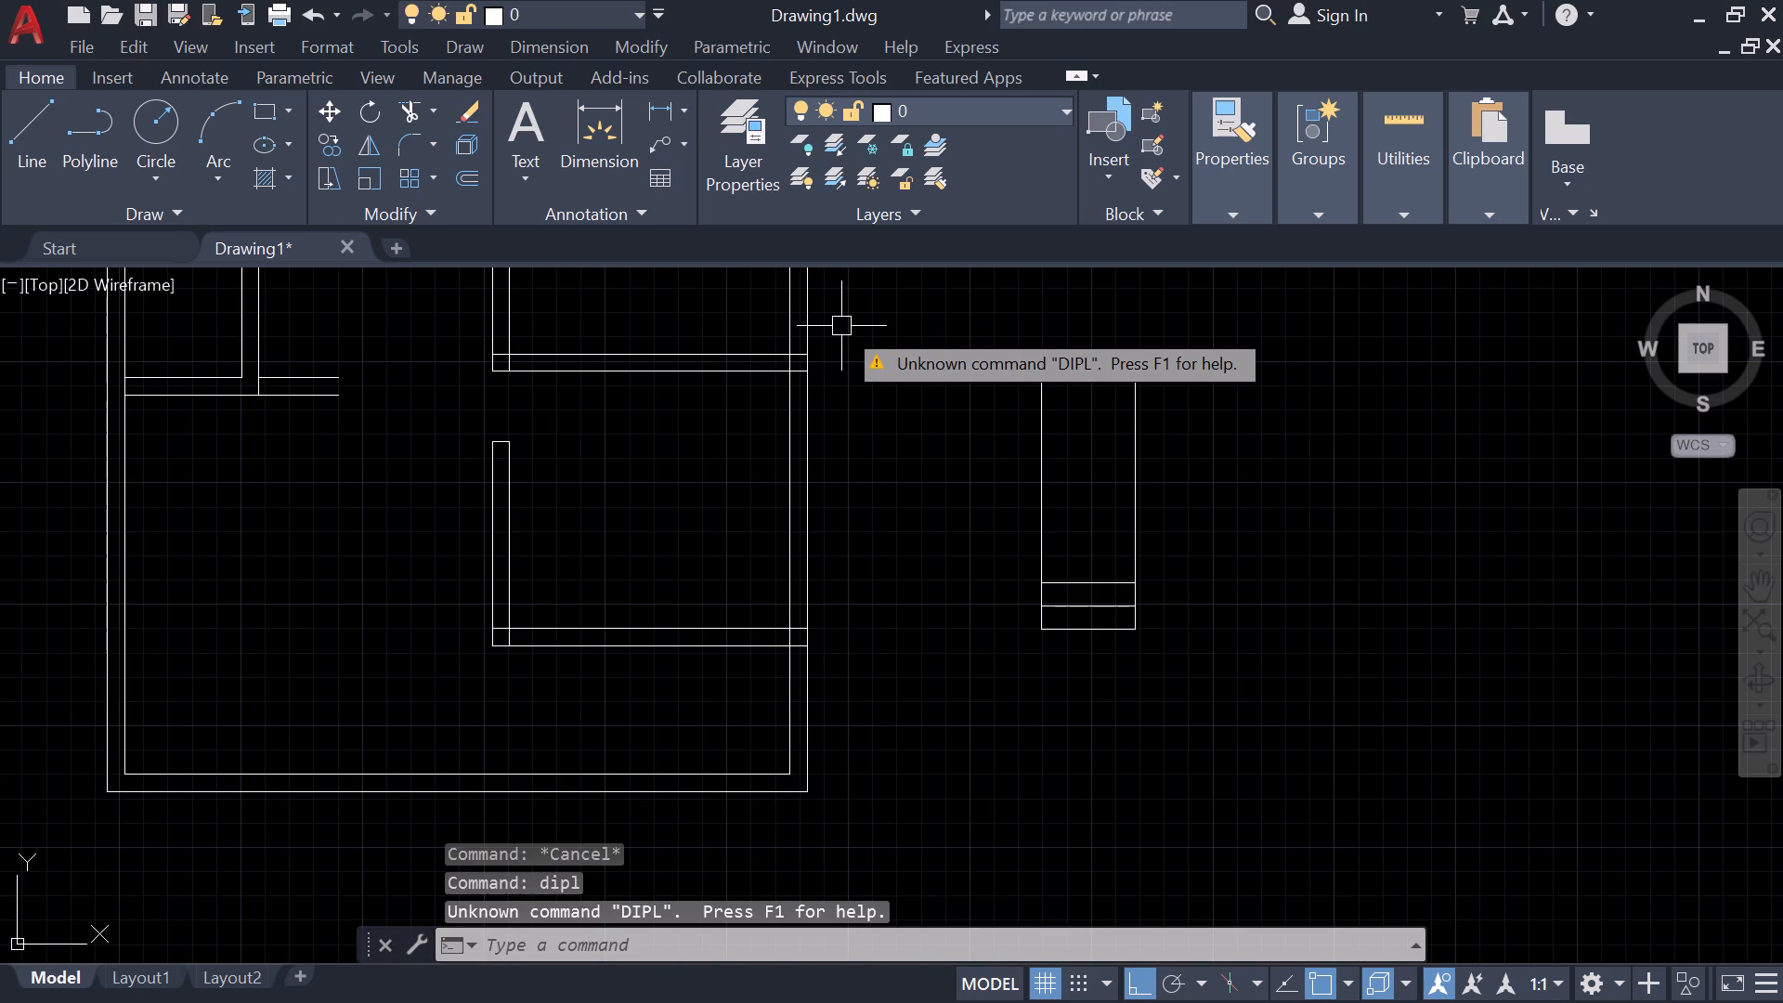
{"action": "type", "text": "diml"}
{"action": "key", "text": "Return"}
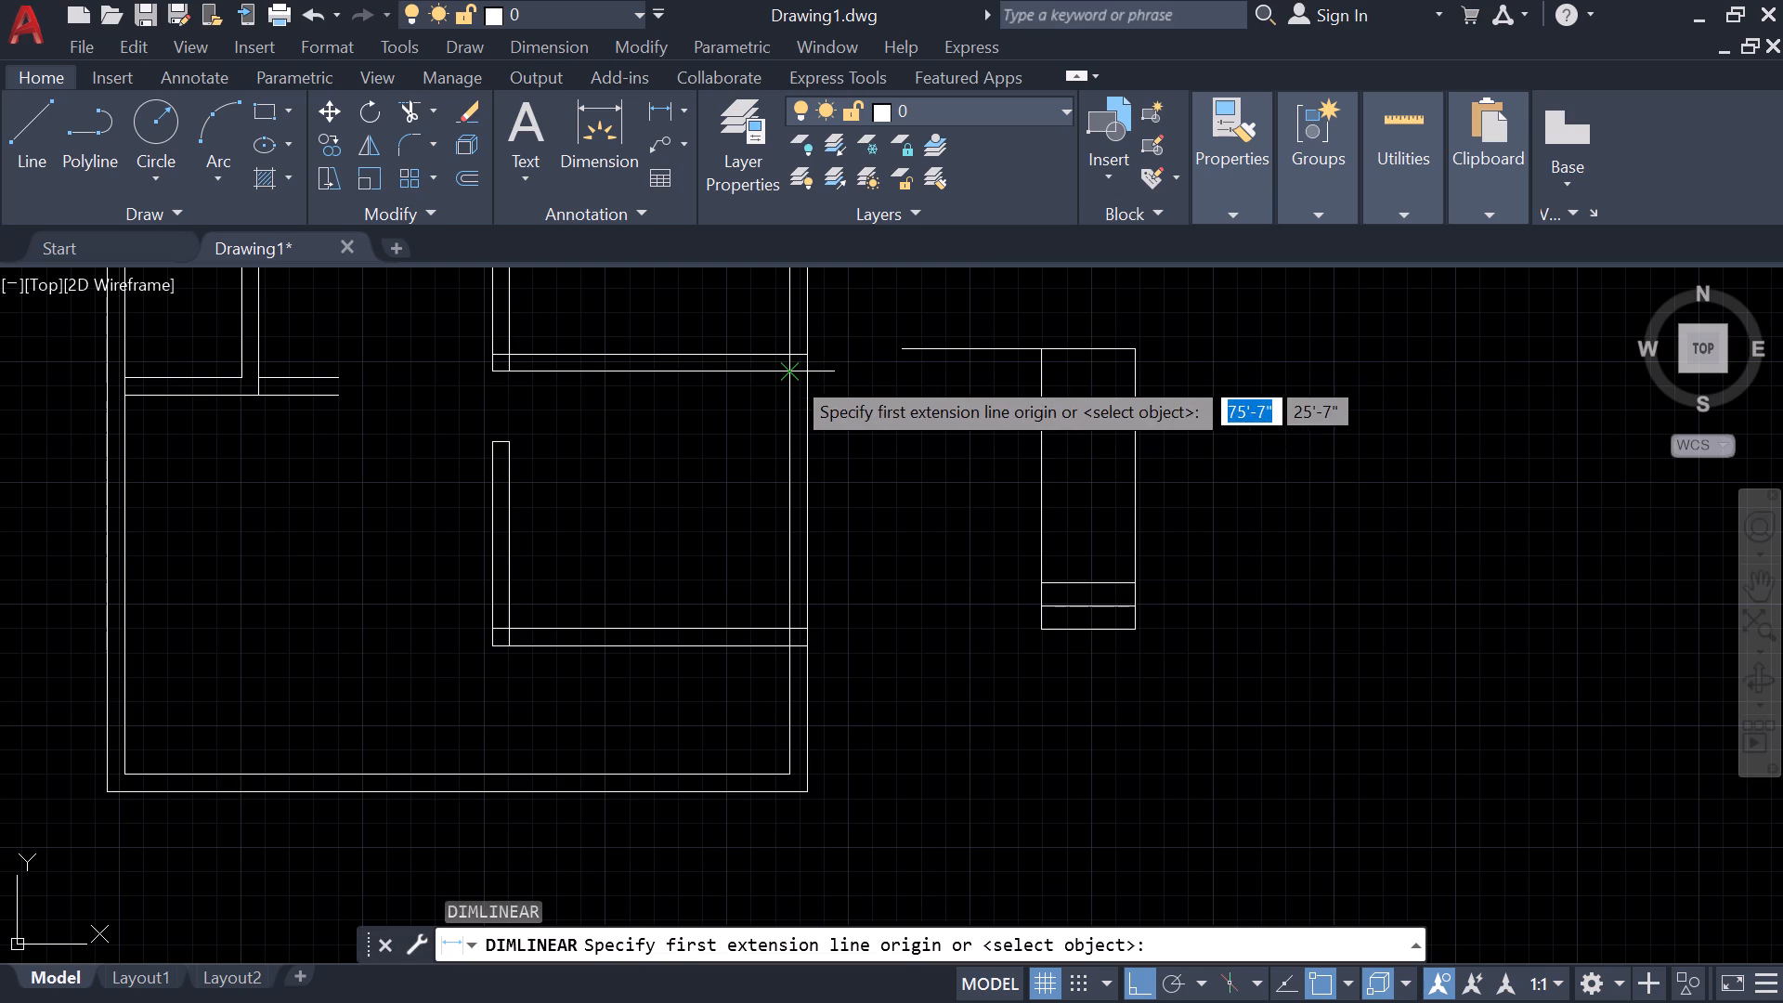
{"action": "left_click", "coordinate": [790, 374]}
{"action": "left_click", "coordinate": [784, 630]}
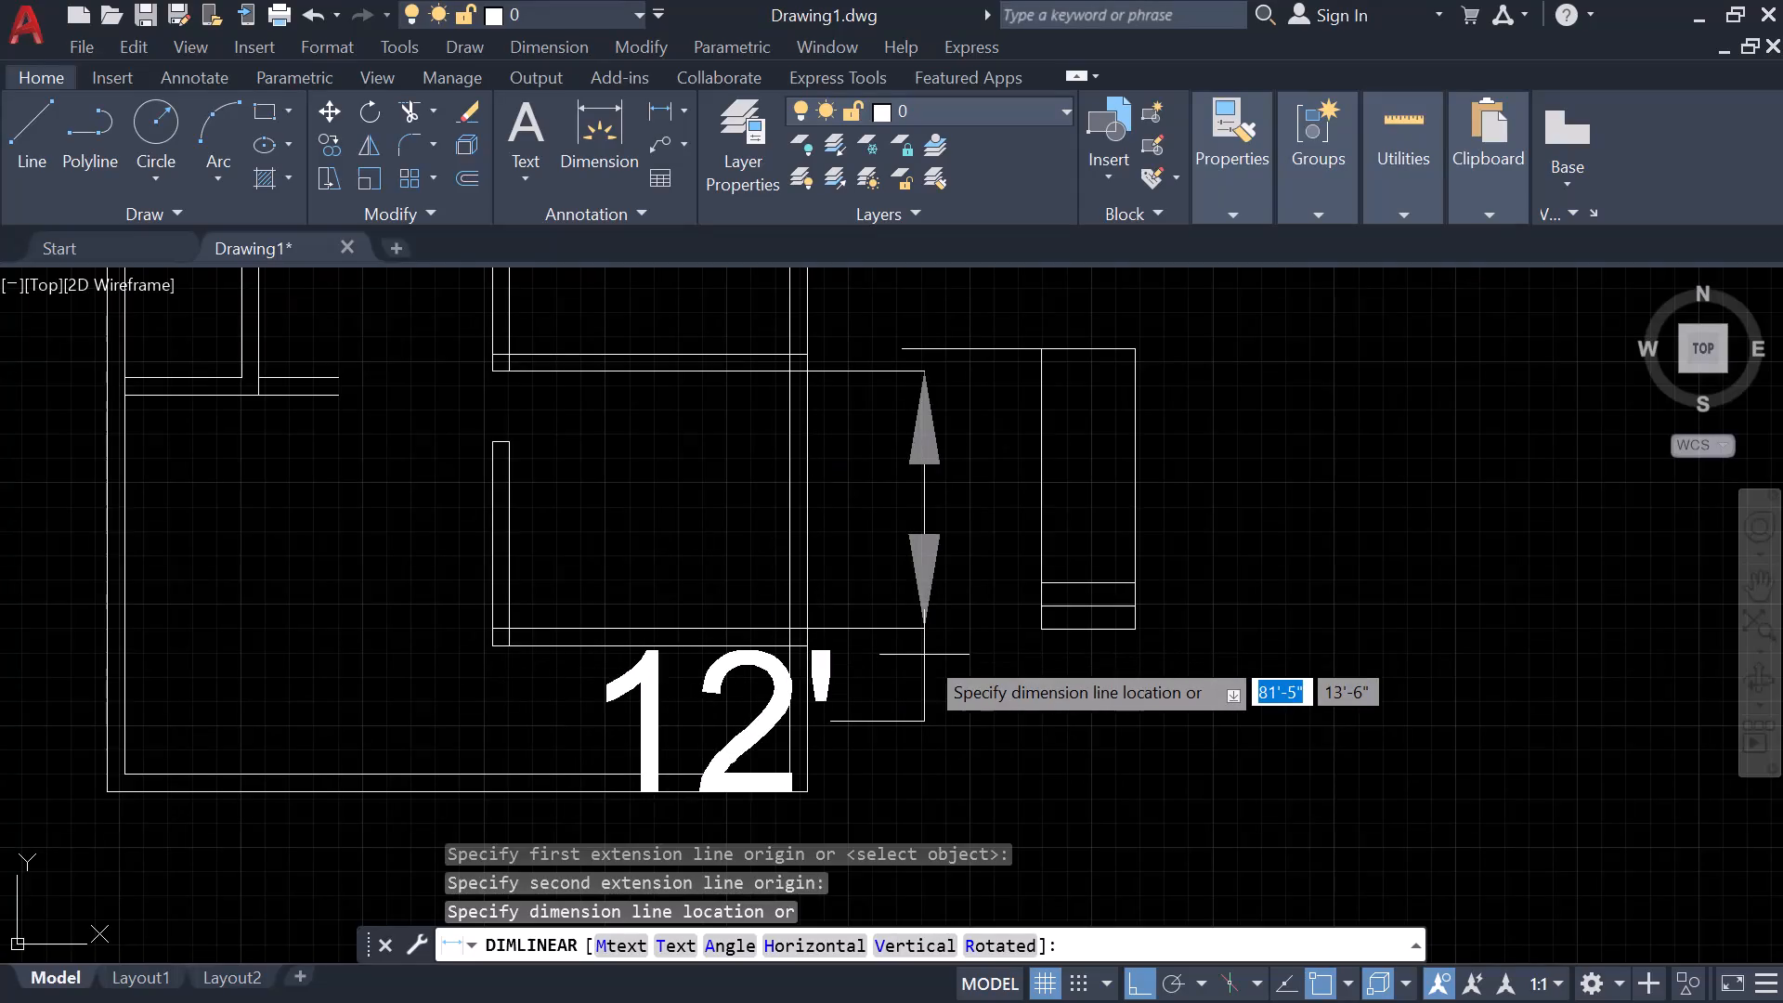
{"action": "key", "text": "Escape"}
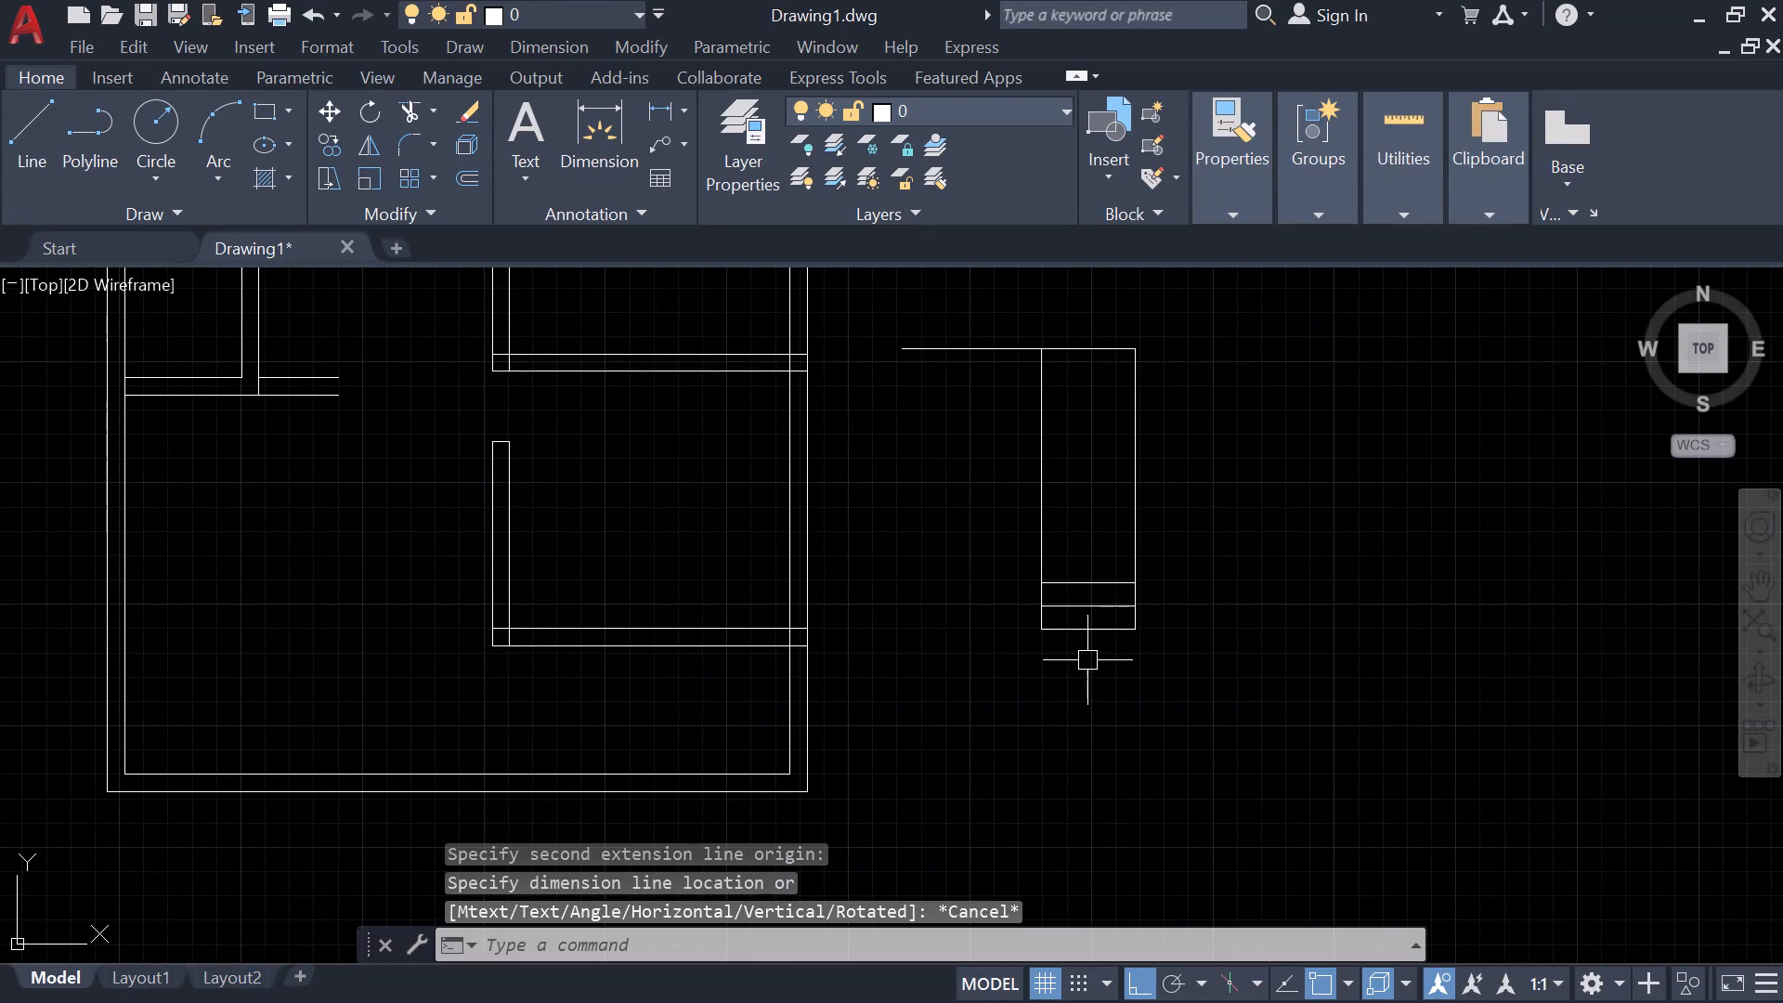
{"action": "left_click", "coordinate": [1387, 137]}
{"action": "key", "text": "Escape"}
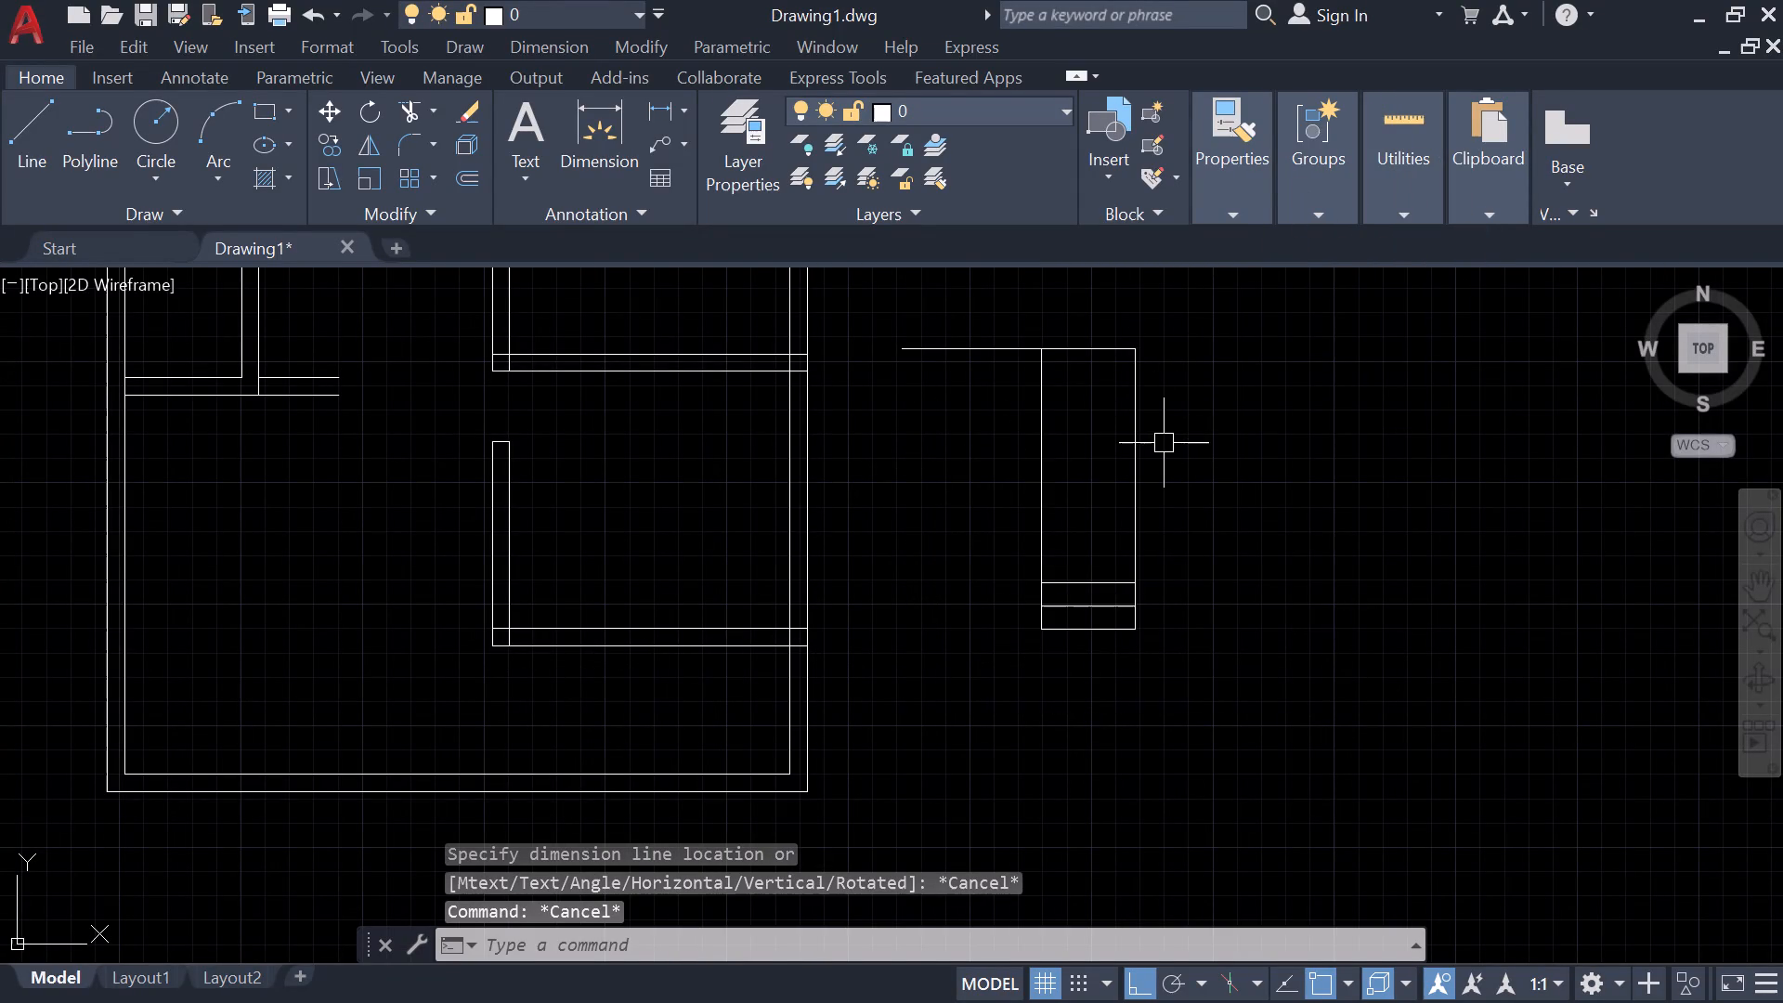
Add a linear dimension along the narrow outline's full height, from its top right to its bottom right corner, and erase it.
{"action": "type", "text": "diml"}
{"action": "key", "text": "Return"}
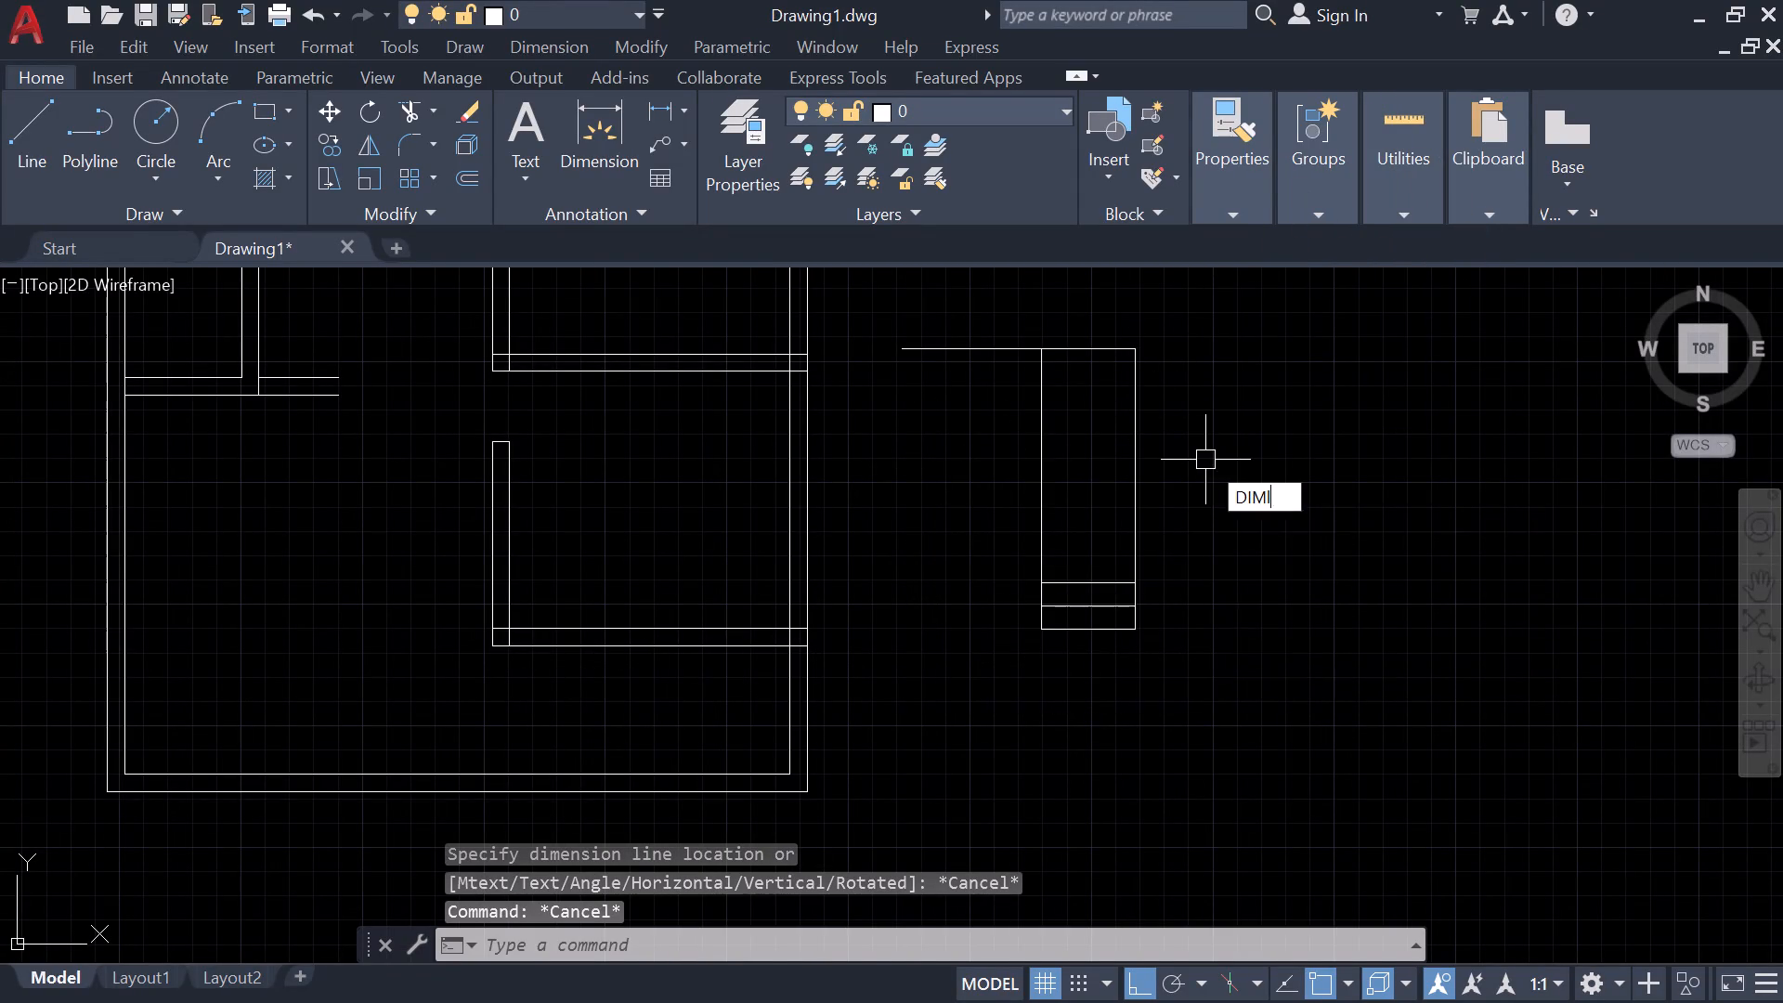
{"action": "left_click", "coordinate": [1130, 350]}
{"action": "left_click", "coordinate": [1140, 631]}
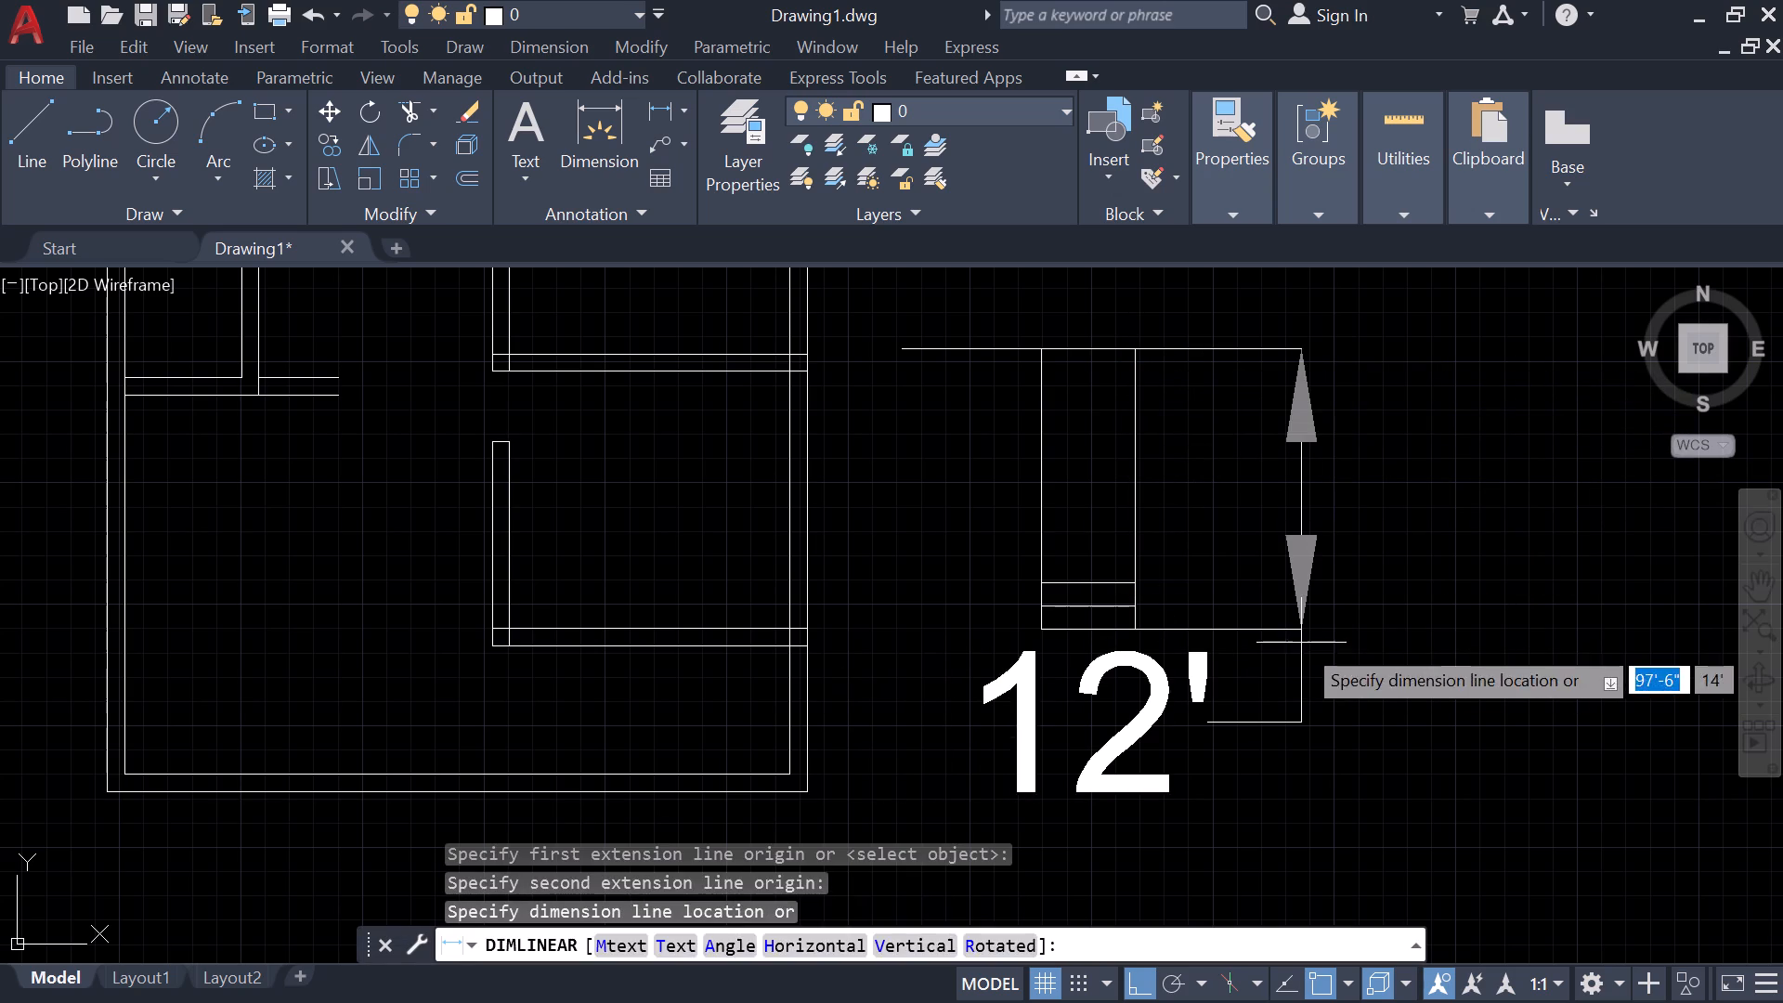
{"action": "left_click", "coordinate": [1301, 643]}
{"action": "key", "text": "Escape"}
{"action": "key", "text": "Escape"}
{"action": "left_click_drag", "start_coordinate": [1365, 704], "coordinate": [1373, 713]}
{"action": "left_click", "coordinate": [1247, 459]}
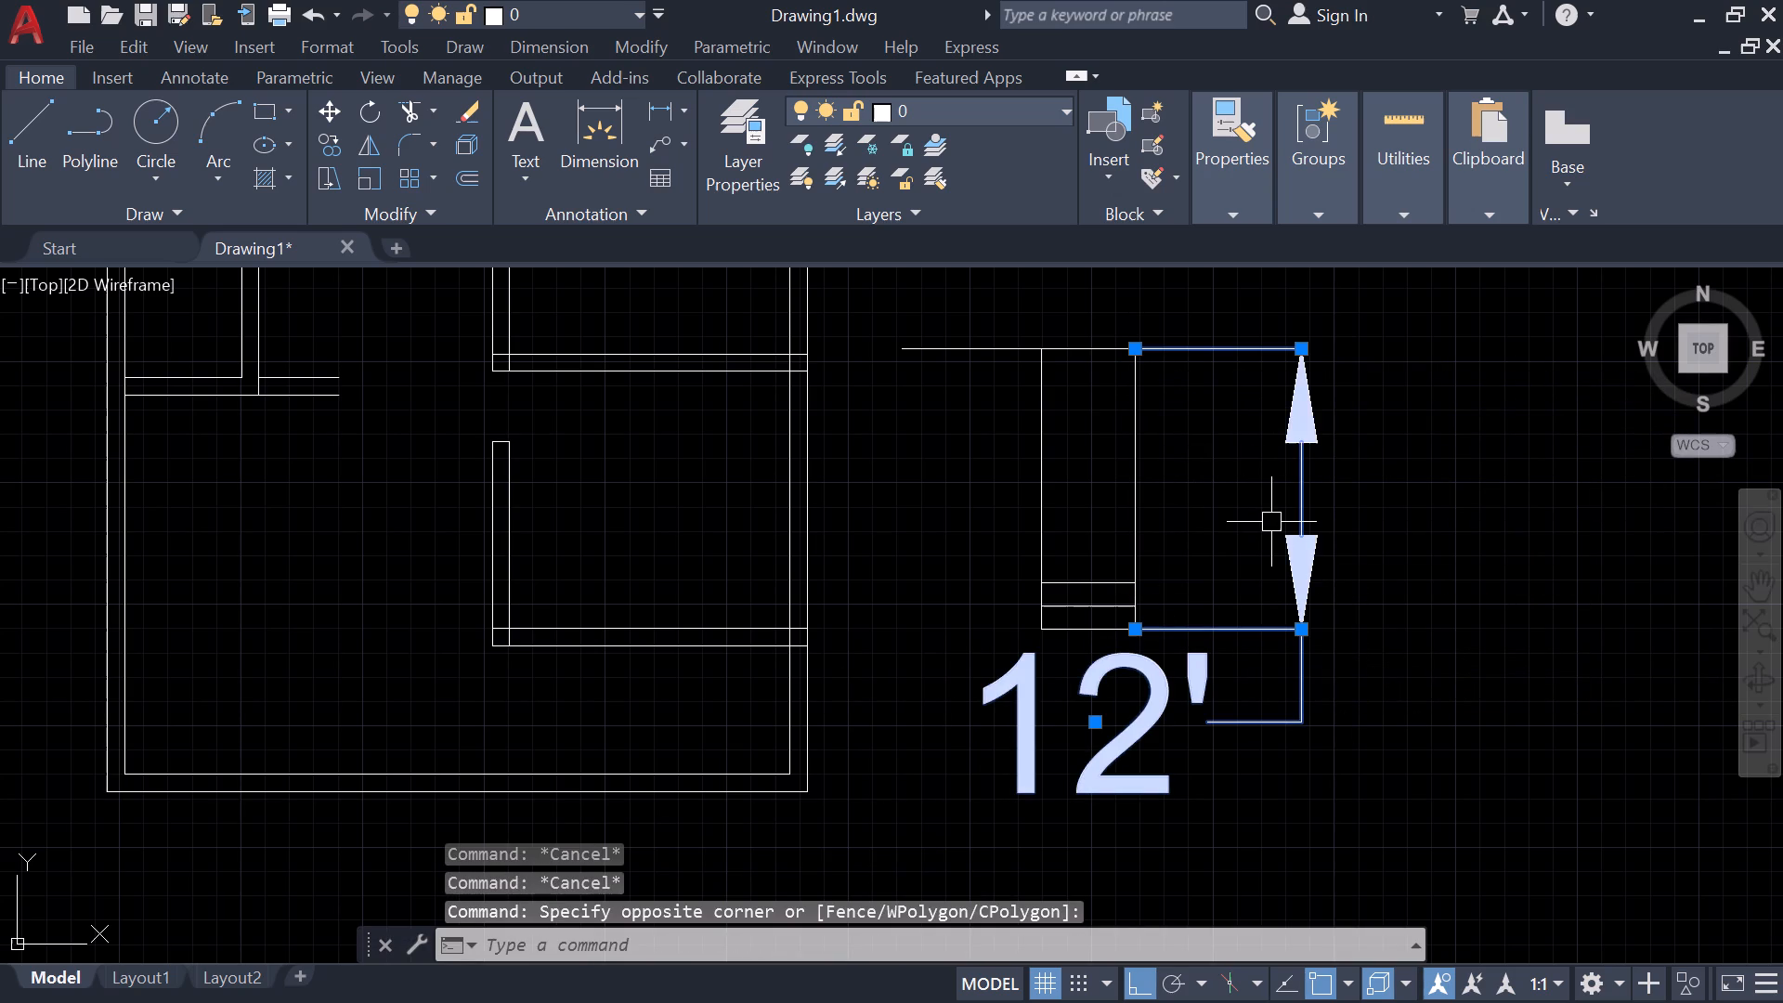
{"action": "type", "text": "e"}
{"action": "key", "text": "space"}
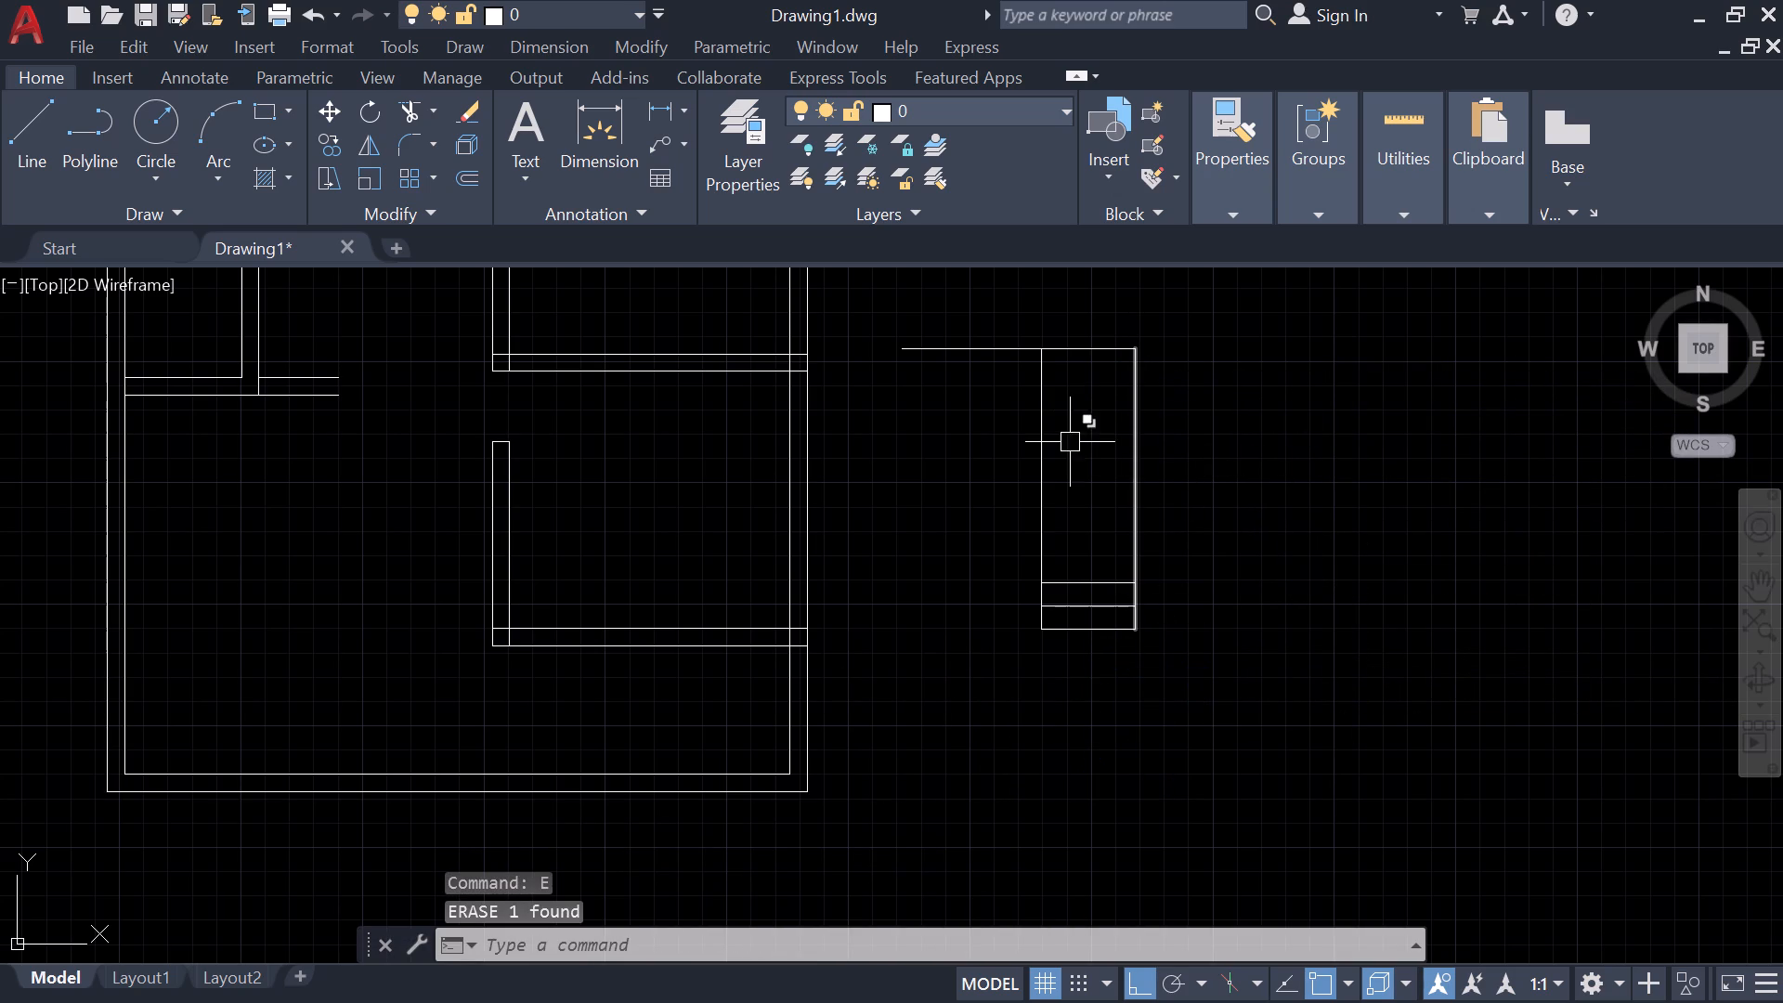
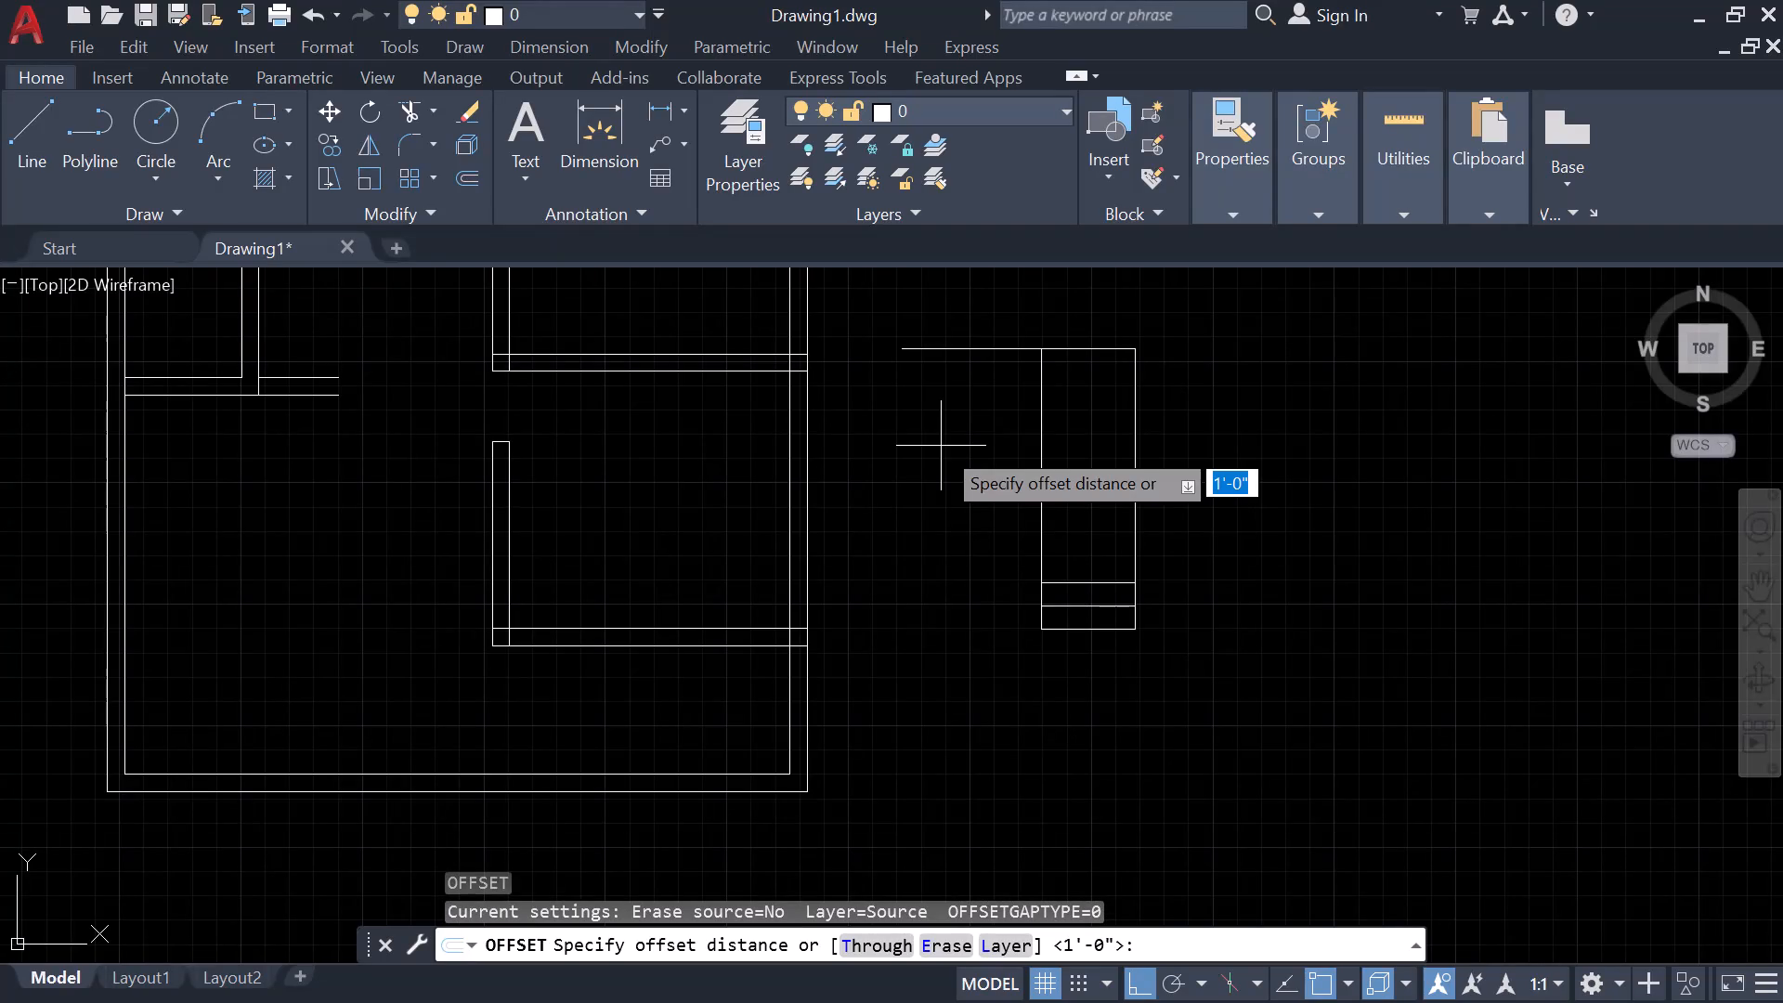
Offset the upper inner line of the narrow outline upward in Multiple mode at 1' spacing to add five horizontal lines.
{"action": "key", "text": "space"}
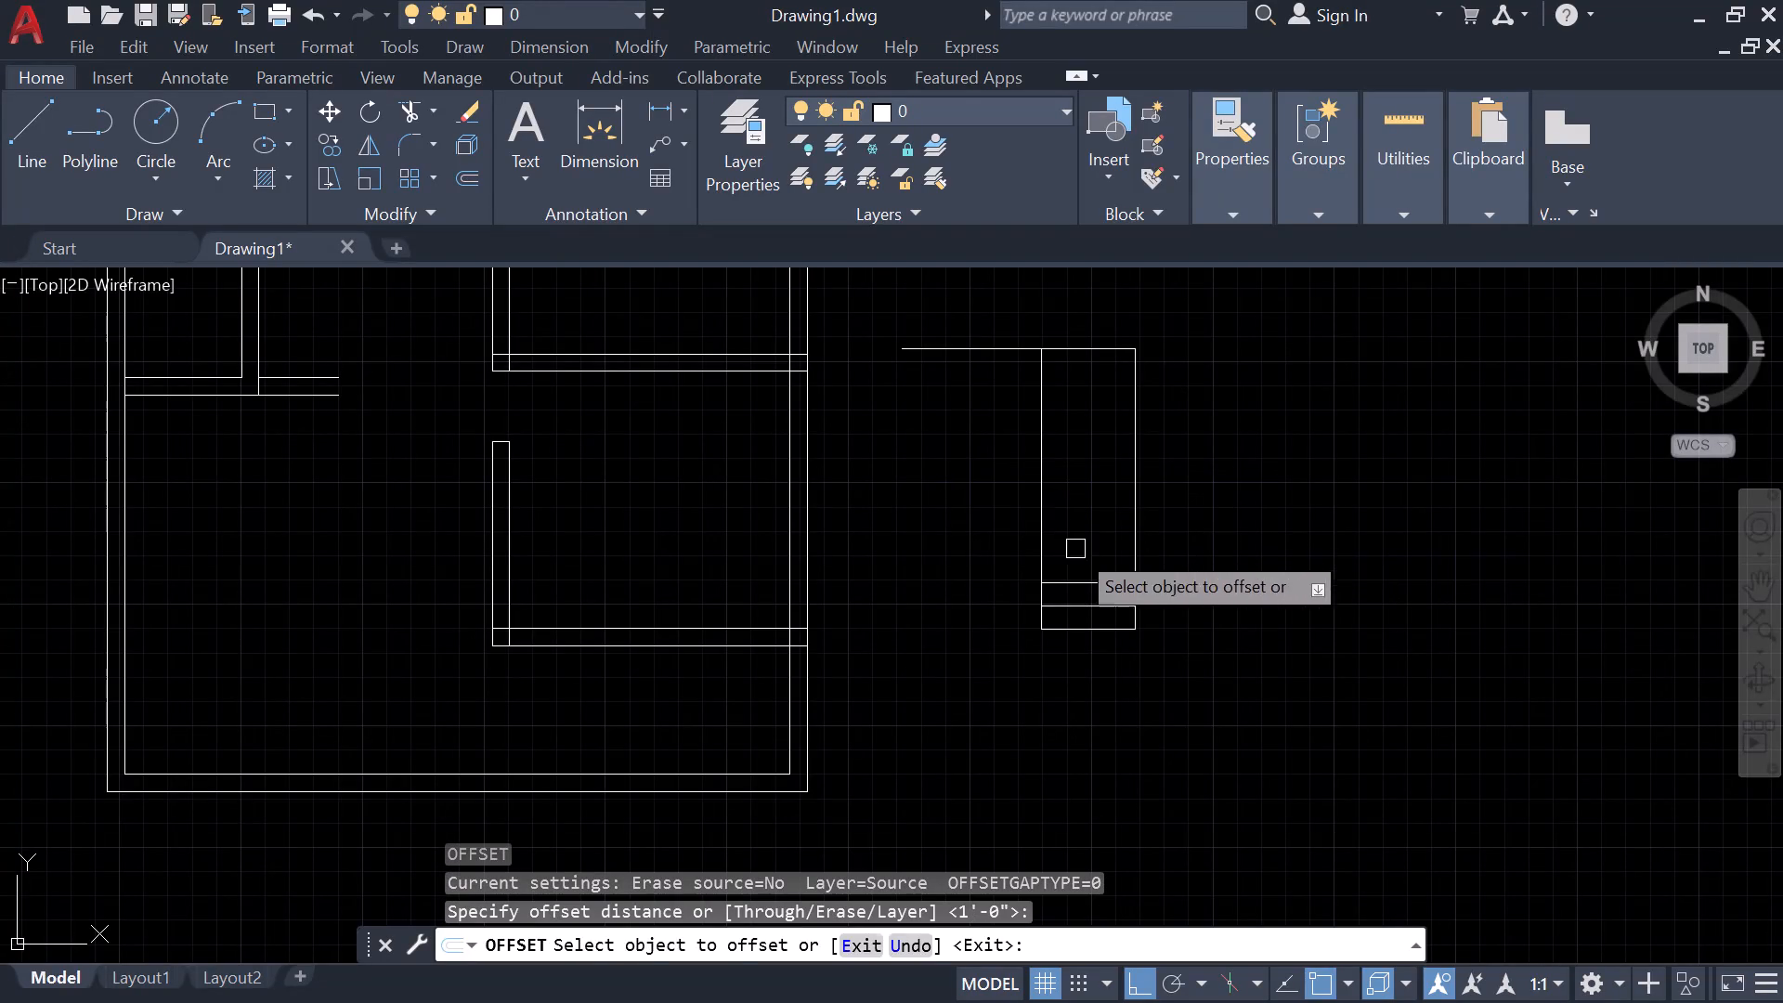
{"action": "left_click", "coordinate": [1070, 580]}
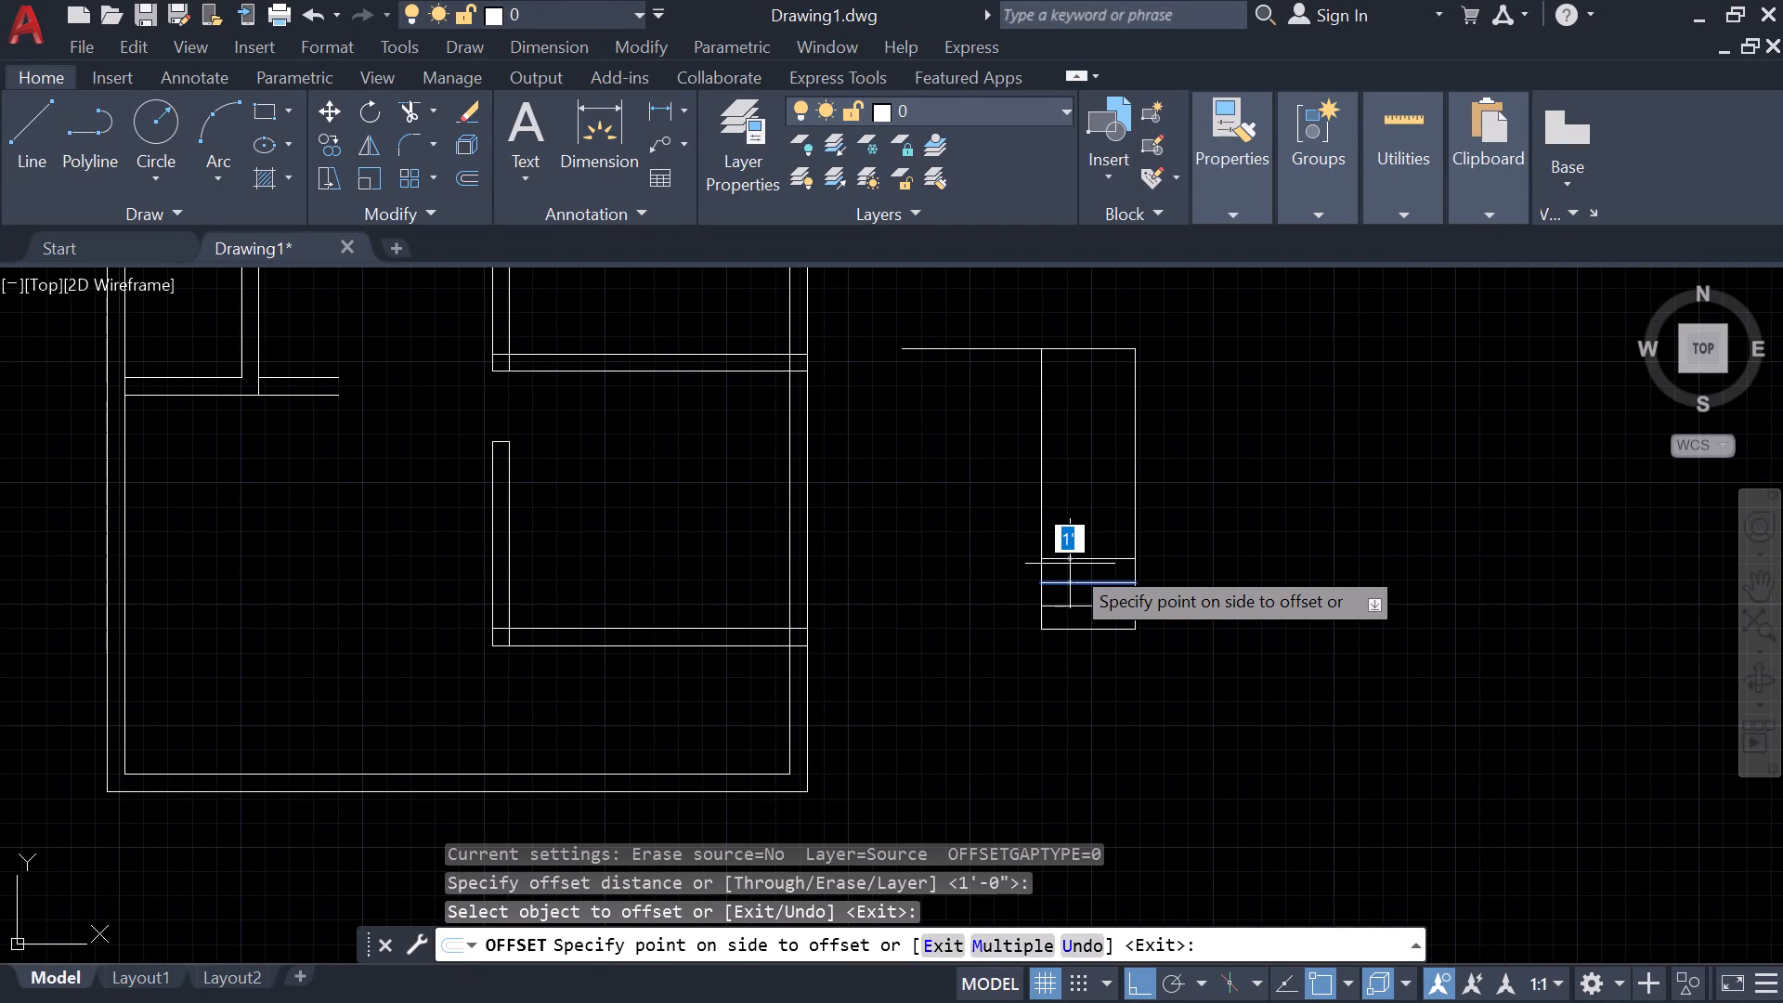
{"action": "type", "text": "m"}
{"action": "key", "text": "space"}
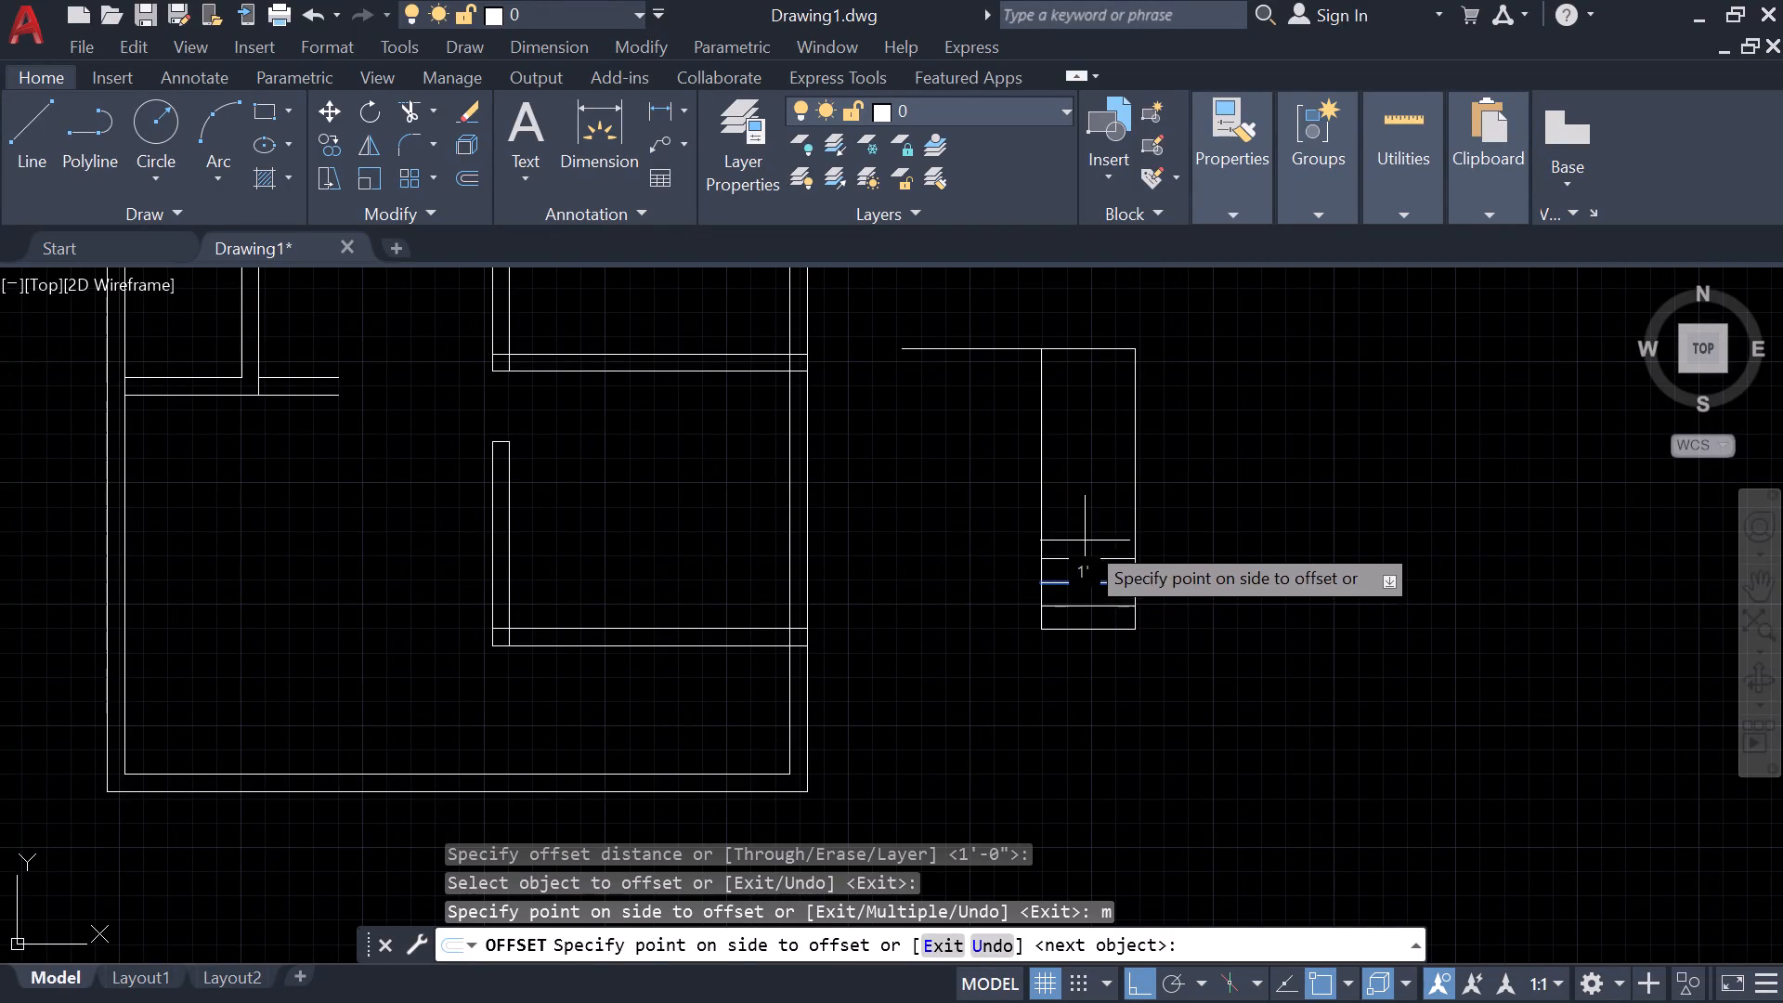
{"action": "left_click", "coordinate": [1085, 541]}
{"action": "left_click", "coordinate": [1085, 530]}
{"action": "left_click", "coordinate": [1083, 516]}
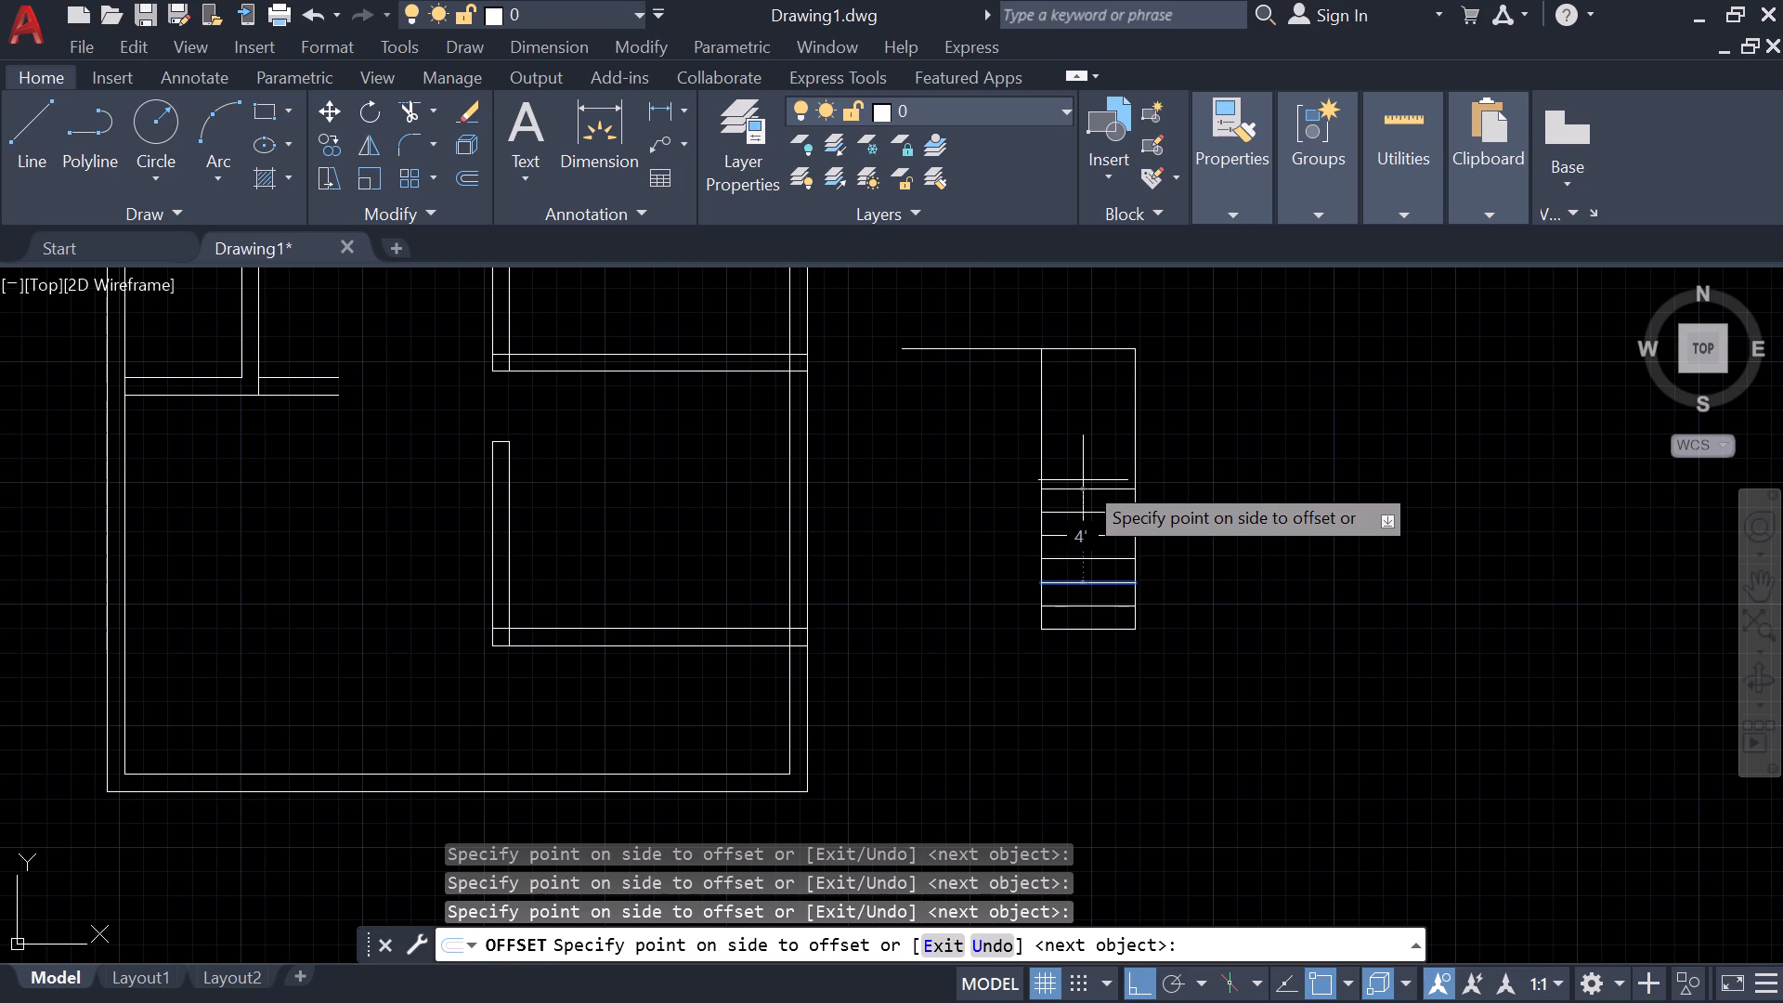
{"action": "left_click", "coordinate": [1083, 480]}
{"action": "left_click", "coordinate": [1088, 401]}
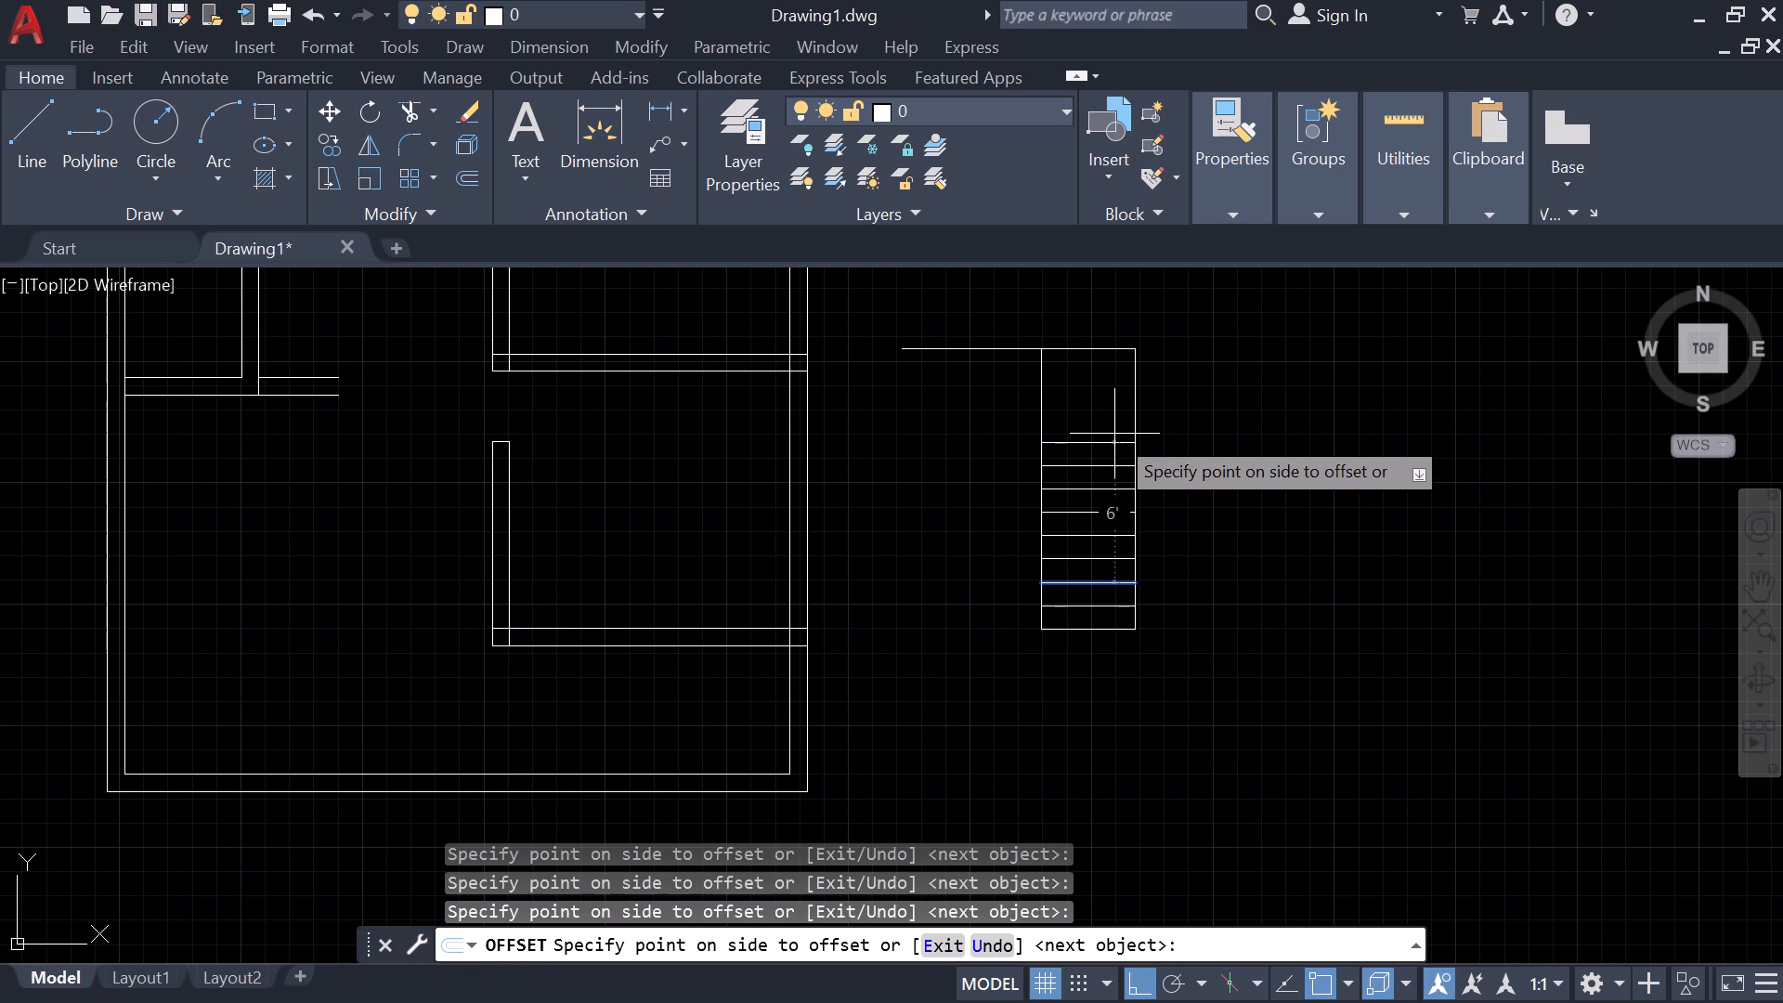
{"action": "key", "text": "Escape"}
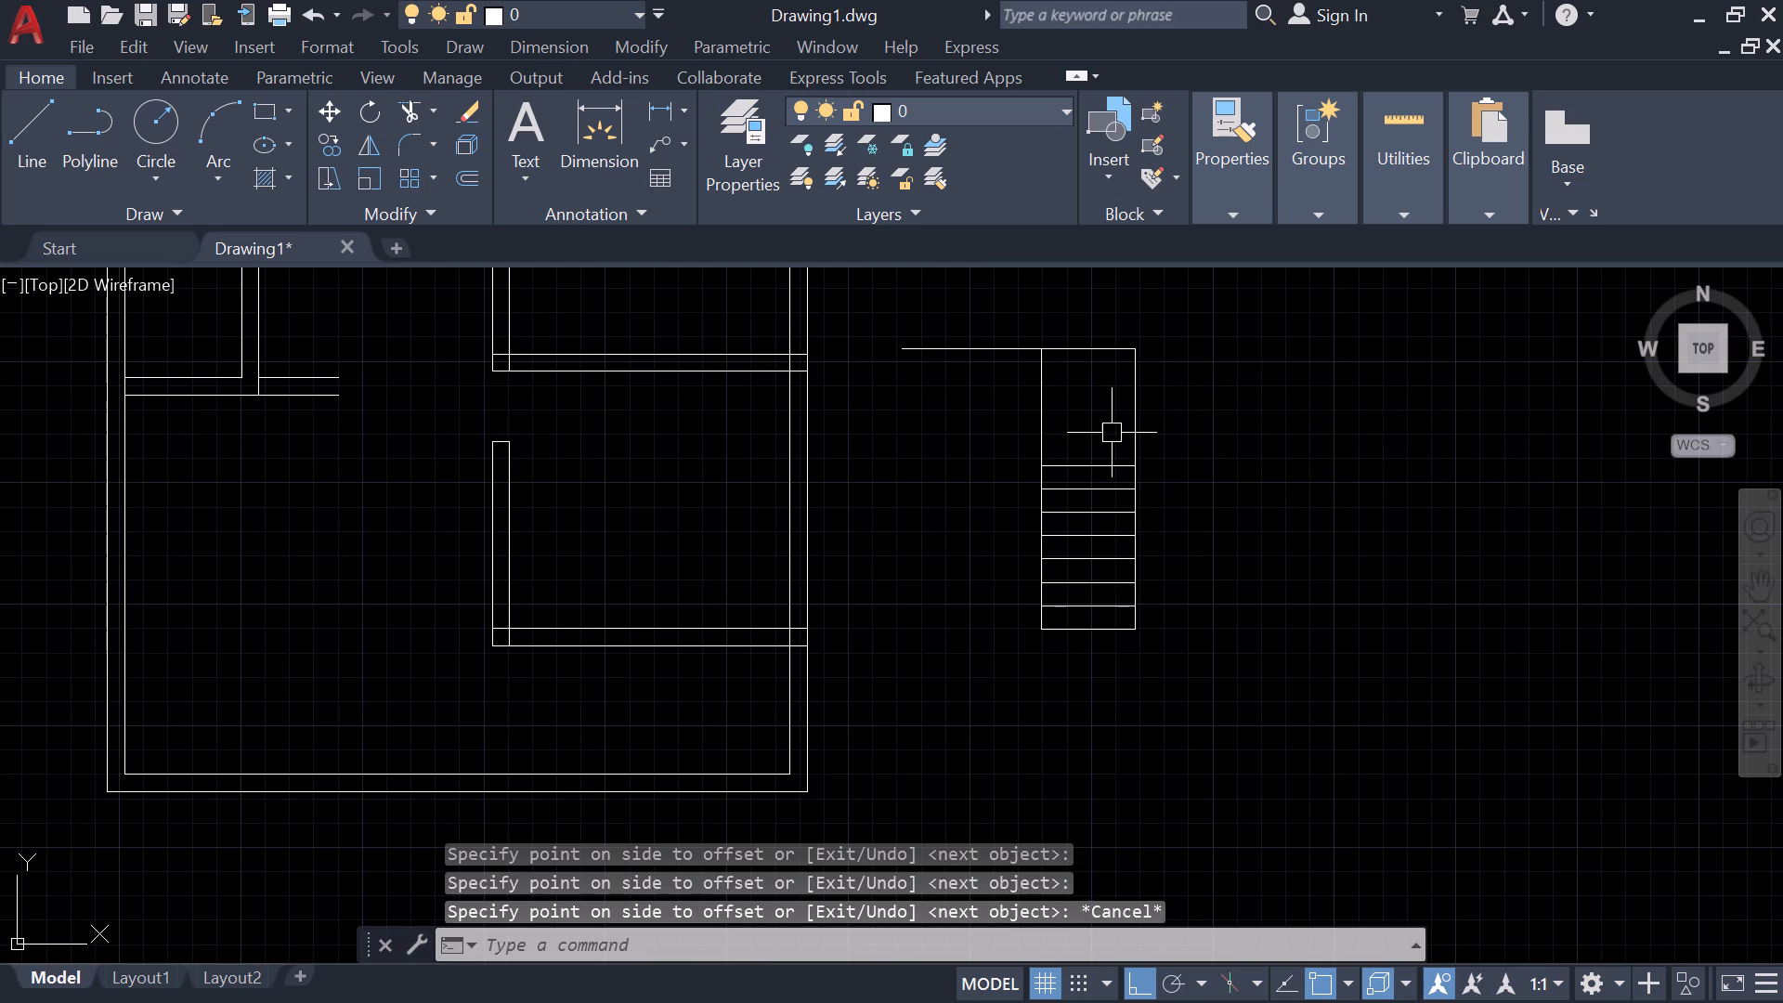
Offset the topmost inner line of the narrow outline upward by 1' to continue the row of horizontal lines.
{"action": "key", "text": "o"}
{"action": "key", "text": "Return"}
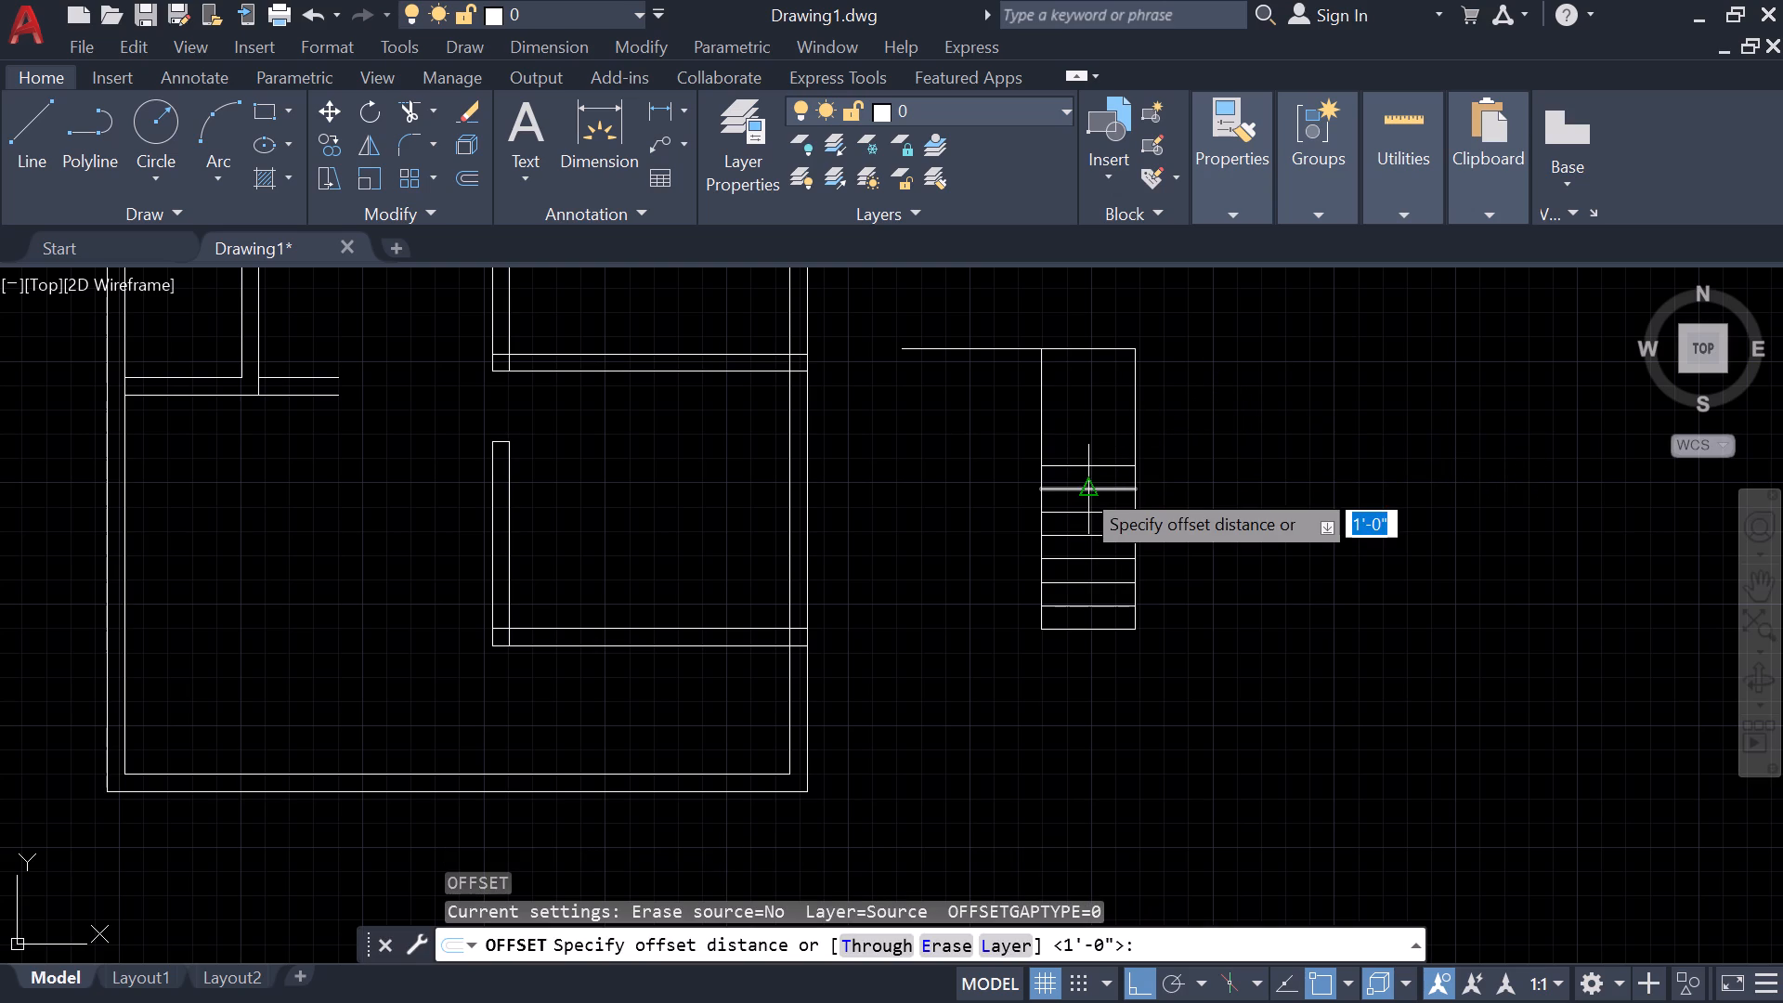
{"action": "type", "text": "1'"}
{"action": "key", "text": "Return"}
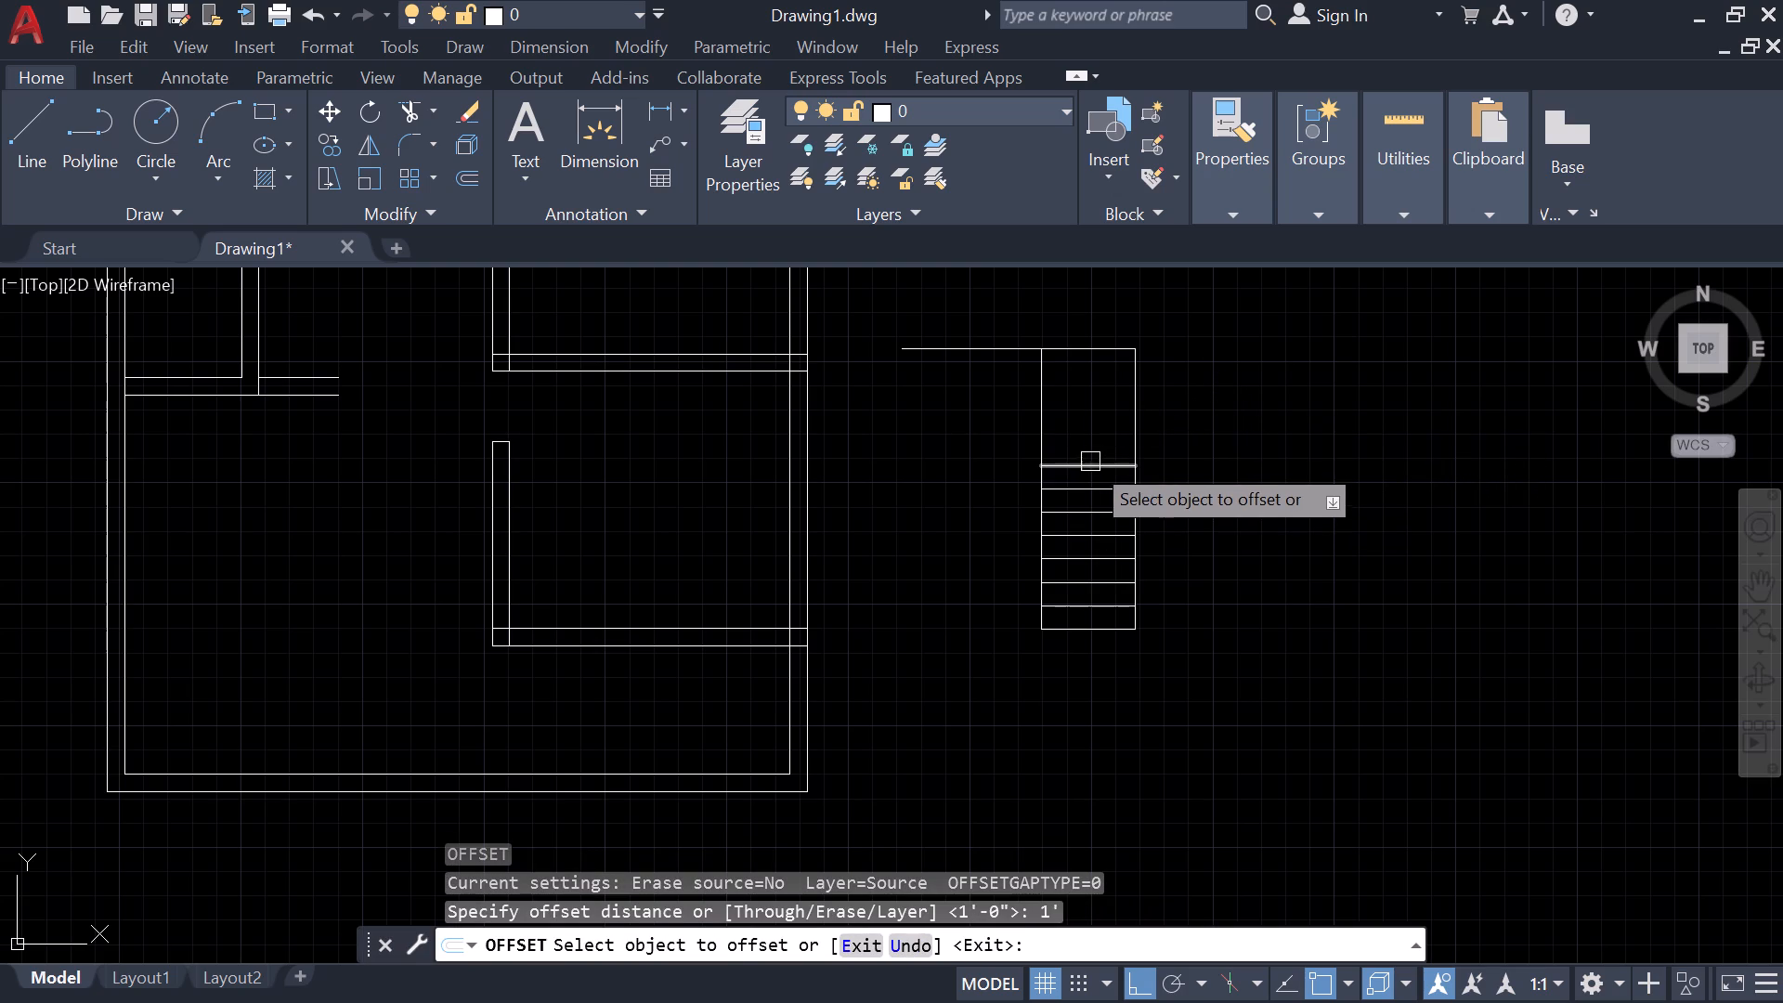
{"action": "left_click", "coordinate": [1090, 460]}
{"action": "left_click", "coordinate": [1084, 441]}
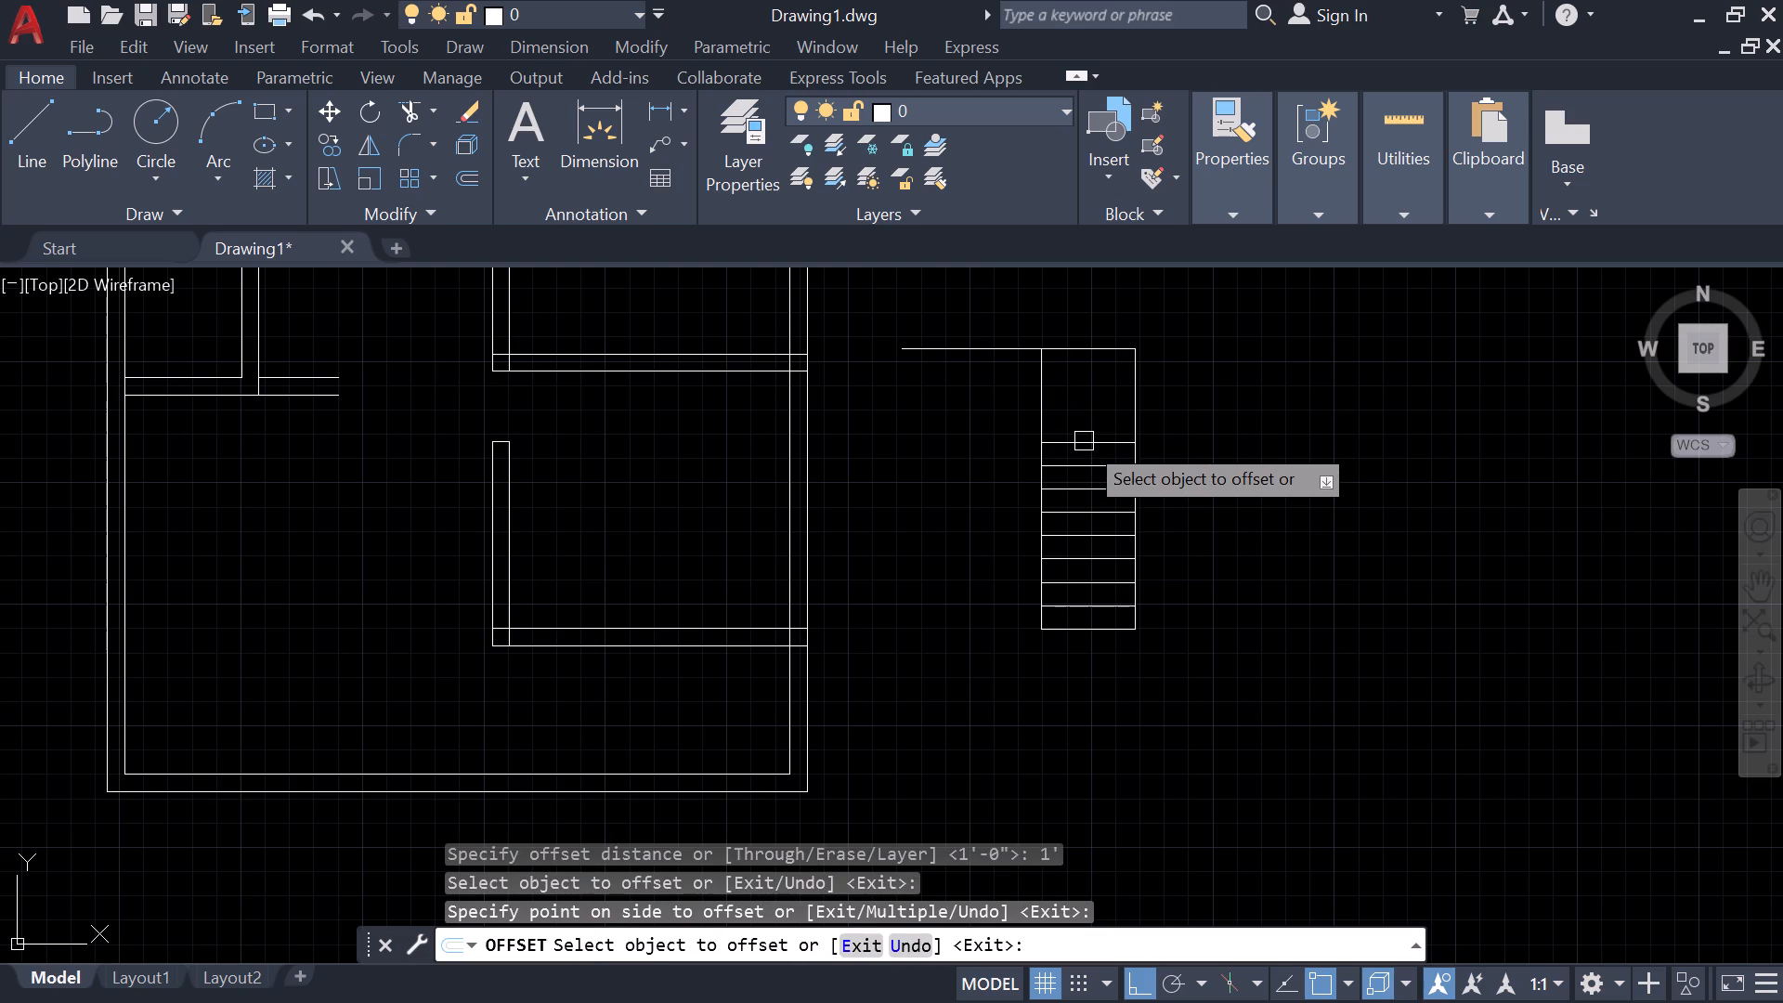
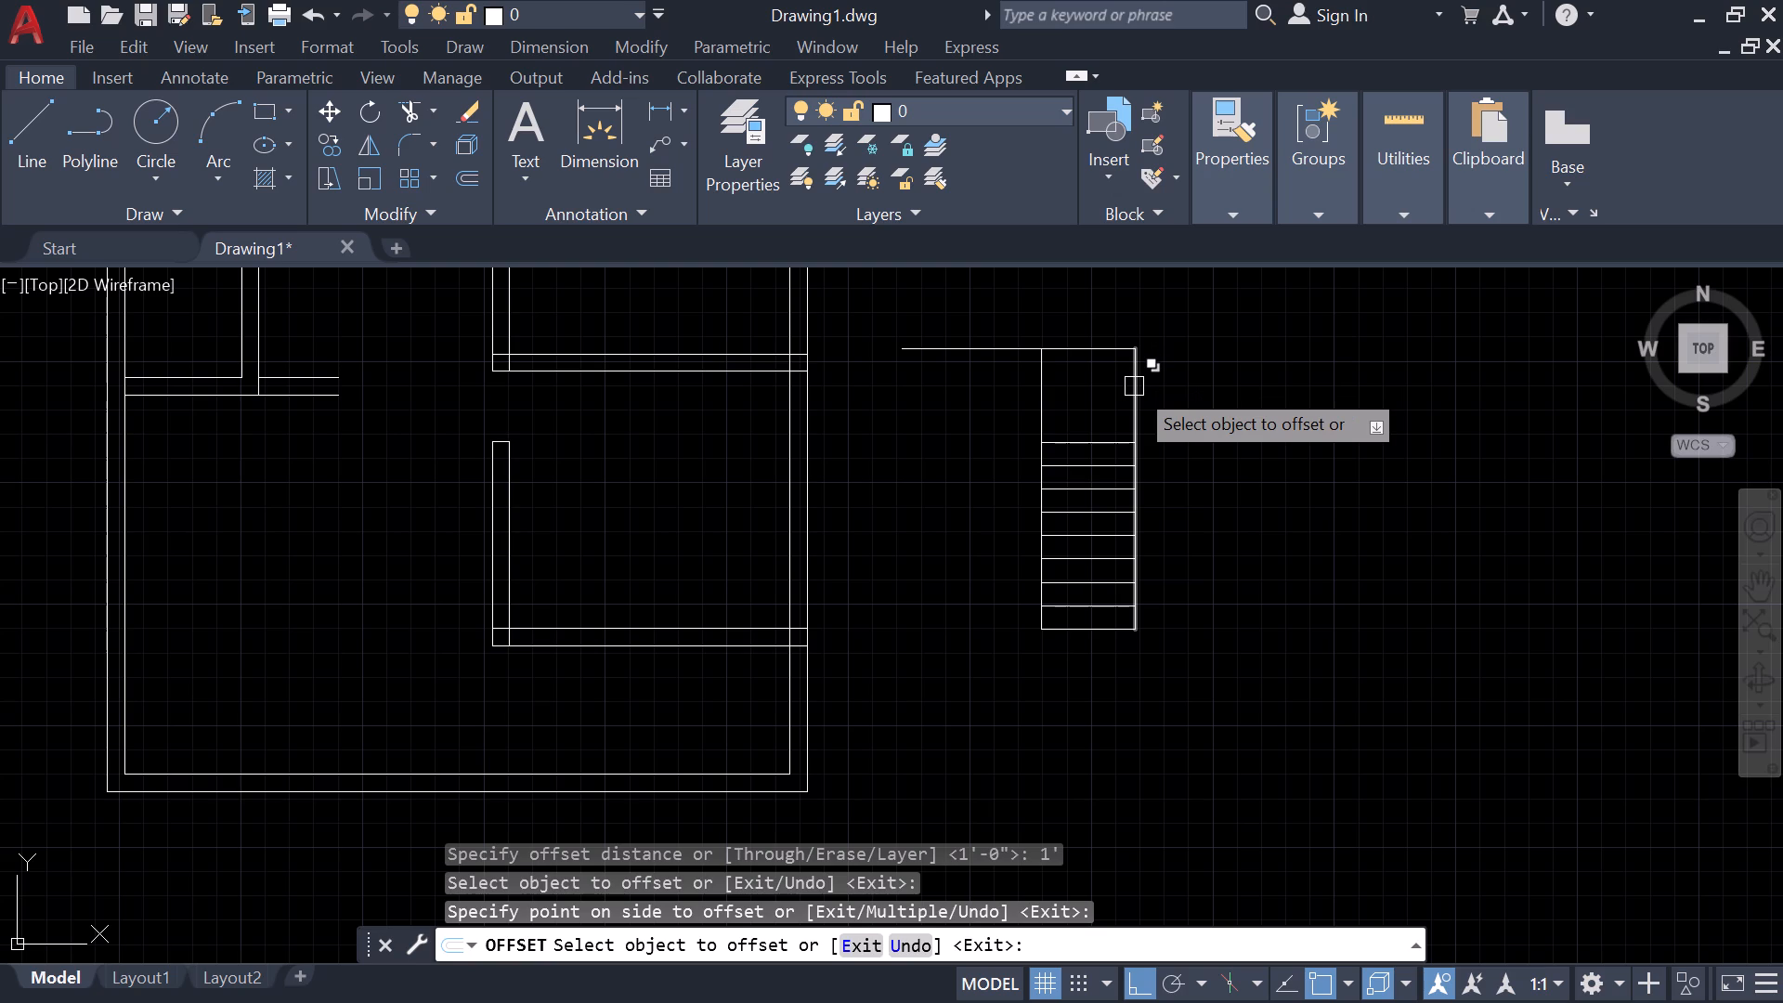
Draw a diagonal line across the stair layout's top square, from its upper-right corner to the left end of the topmost step line.
{"action": "key", "text": "l"}
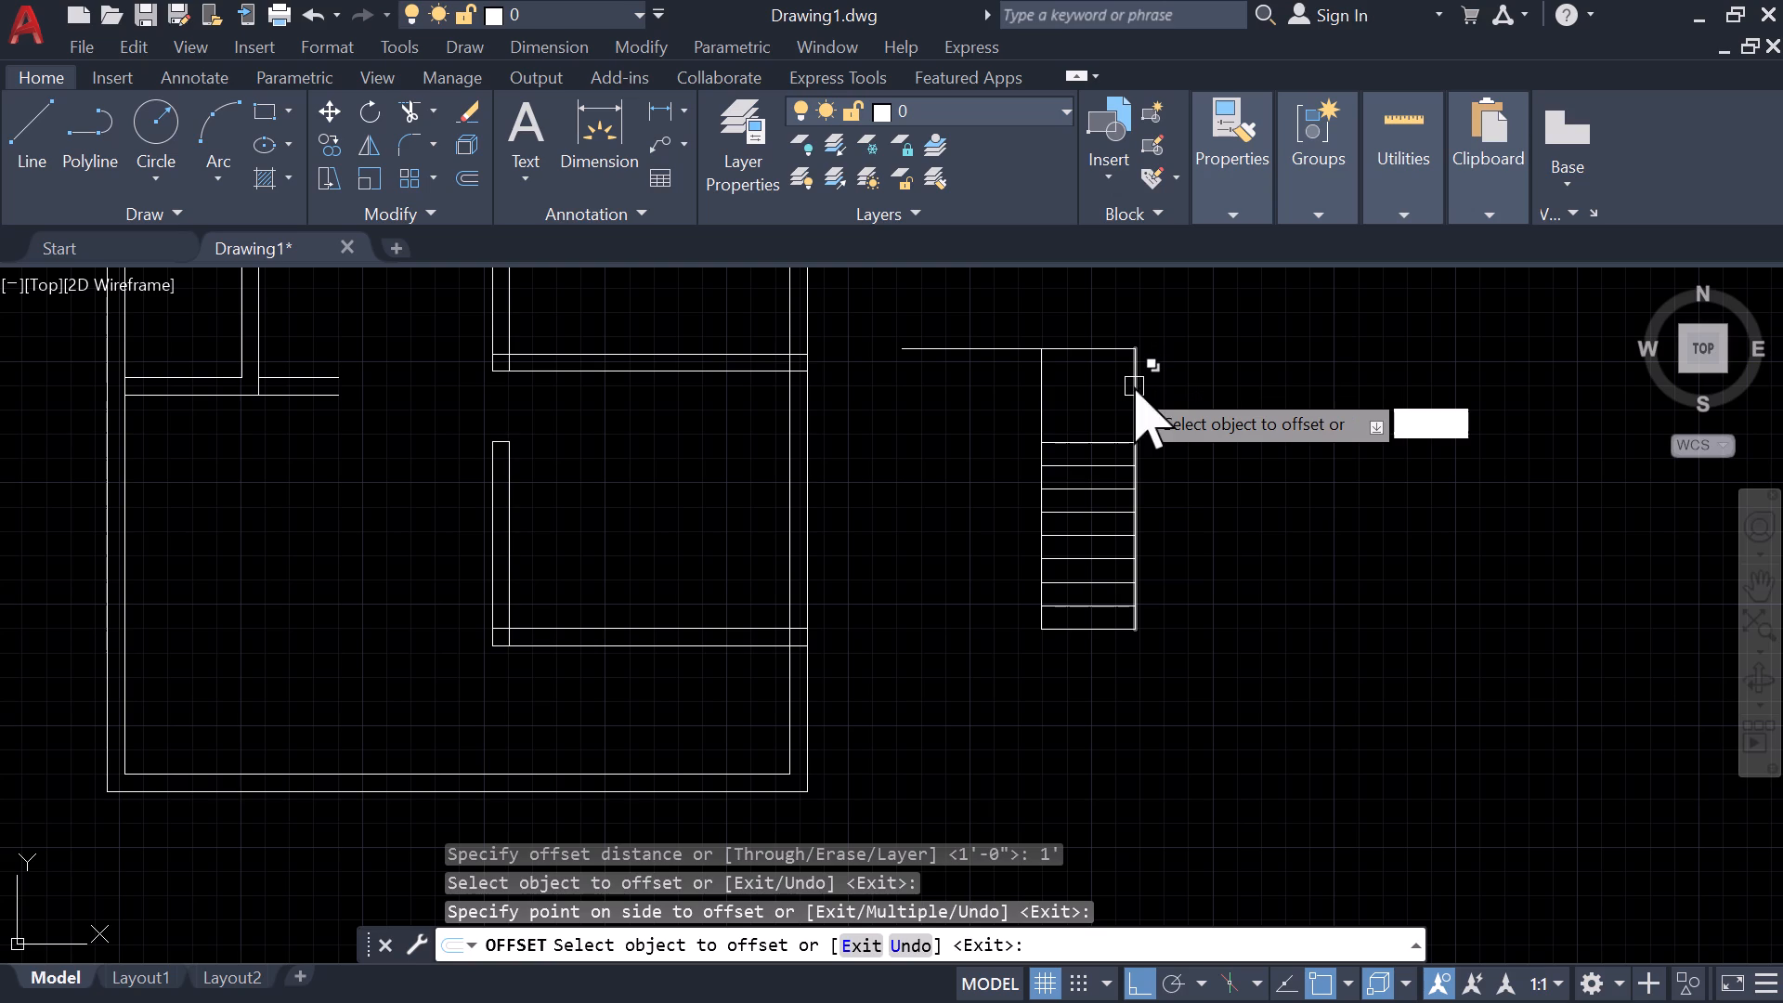
{"action": "key", "text": "Escape"}
{"action": "key", "text": "l"}
{"action": "key", "text": "Return"}
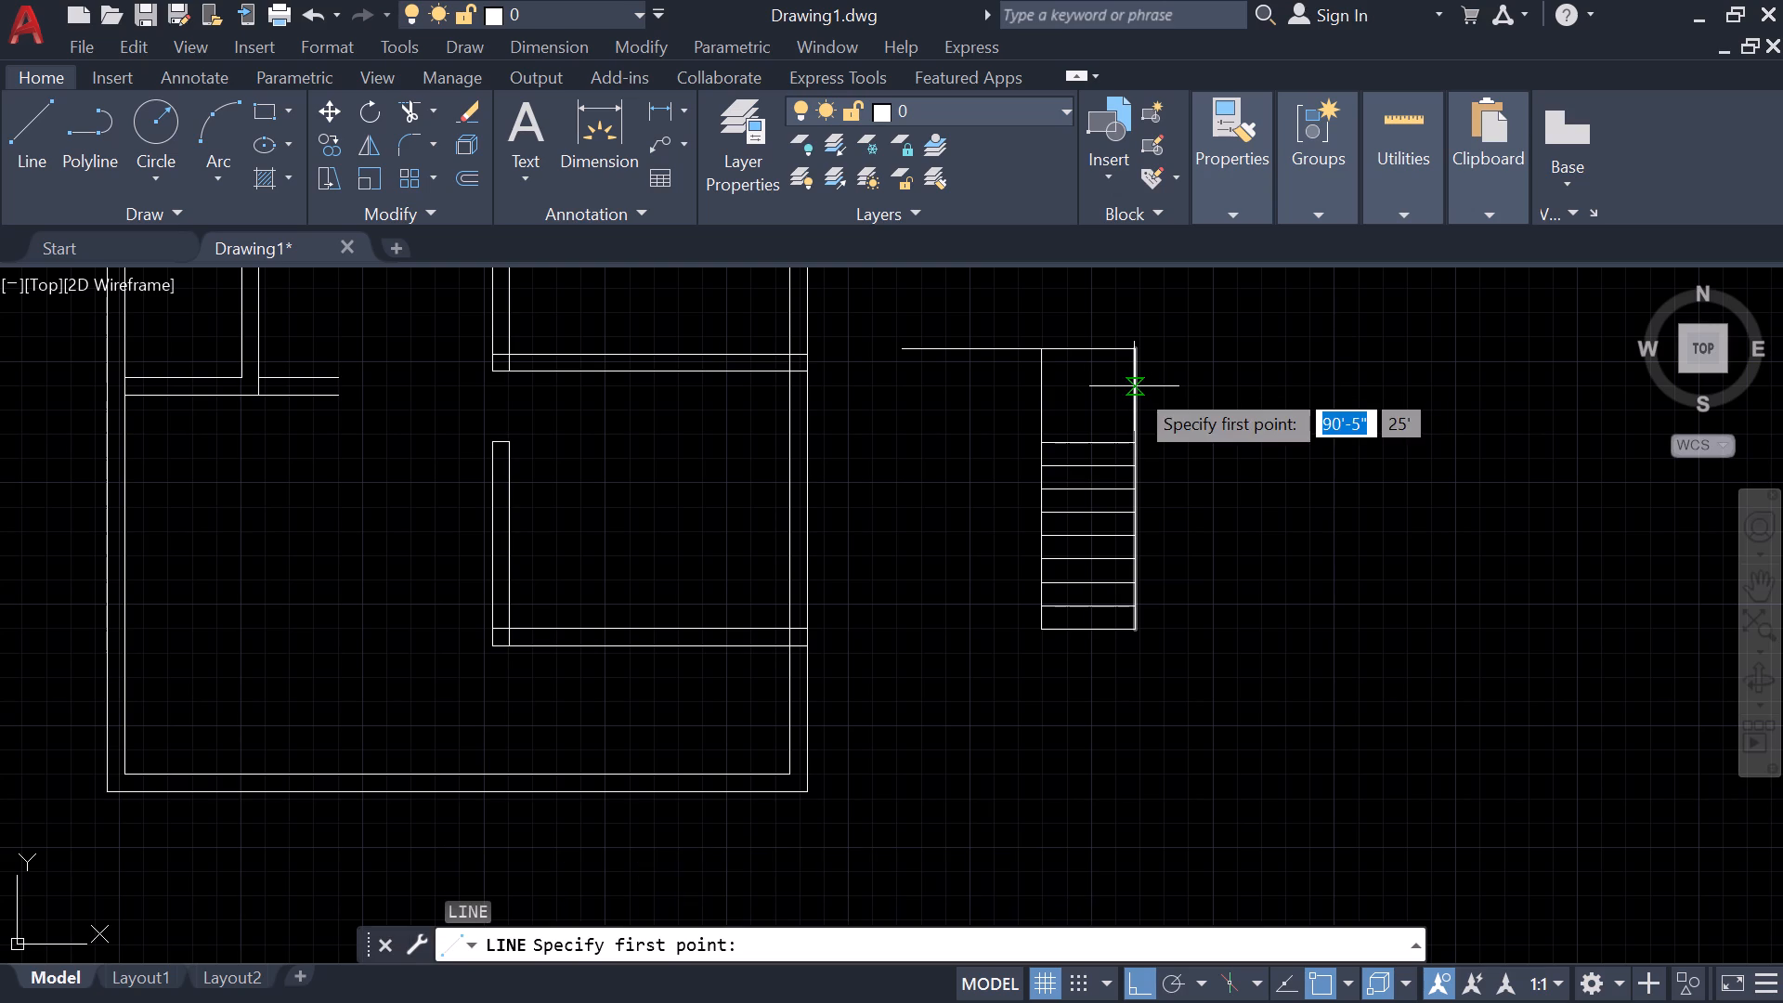
{"action": "left_click", "coordinate": [1131, 348]}
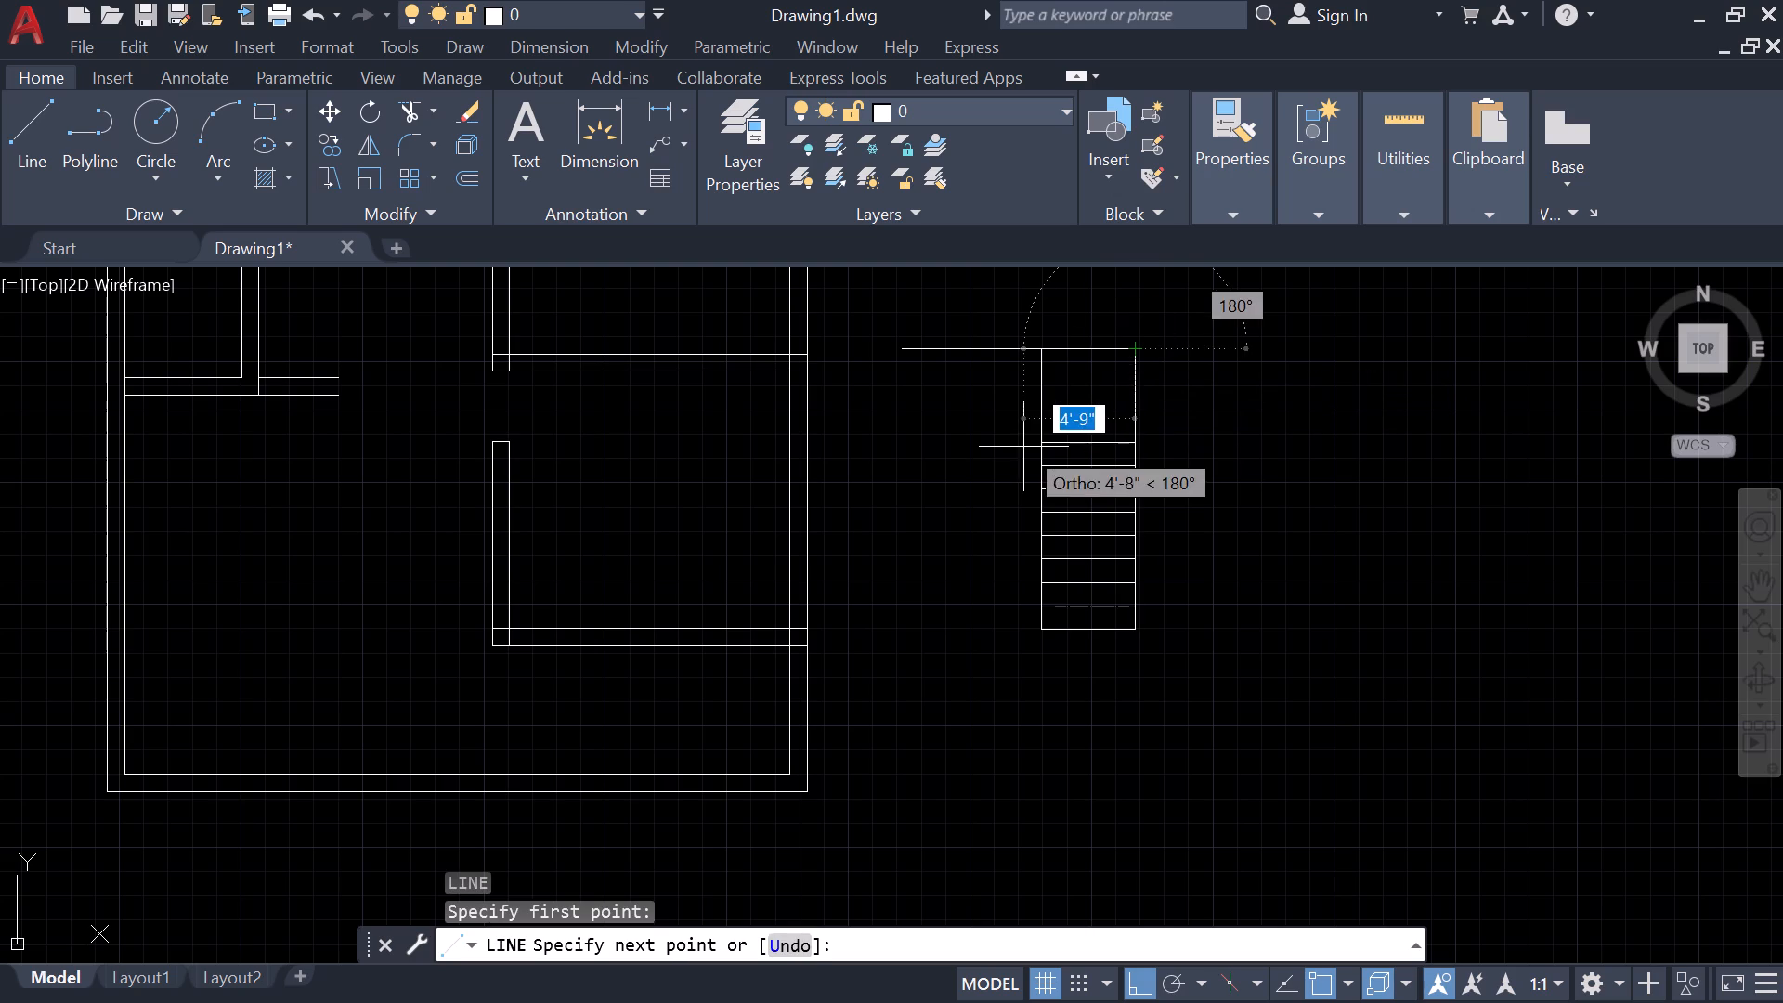
{"action": "left_click", "coordinate": [1044, 441]}
{"action": "key", "text": "Escape"}
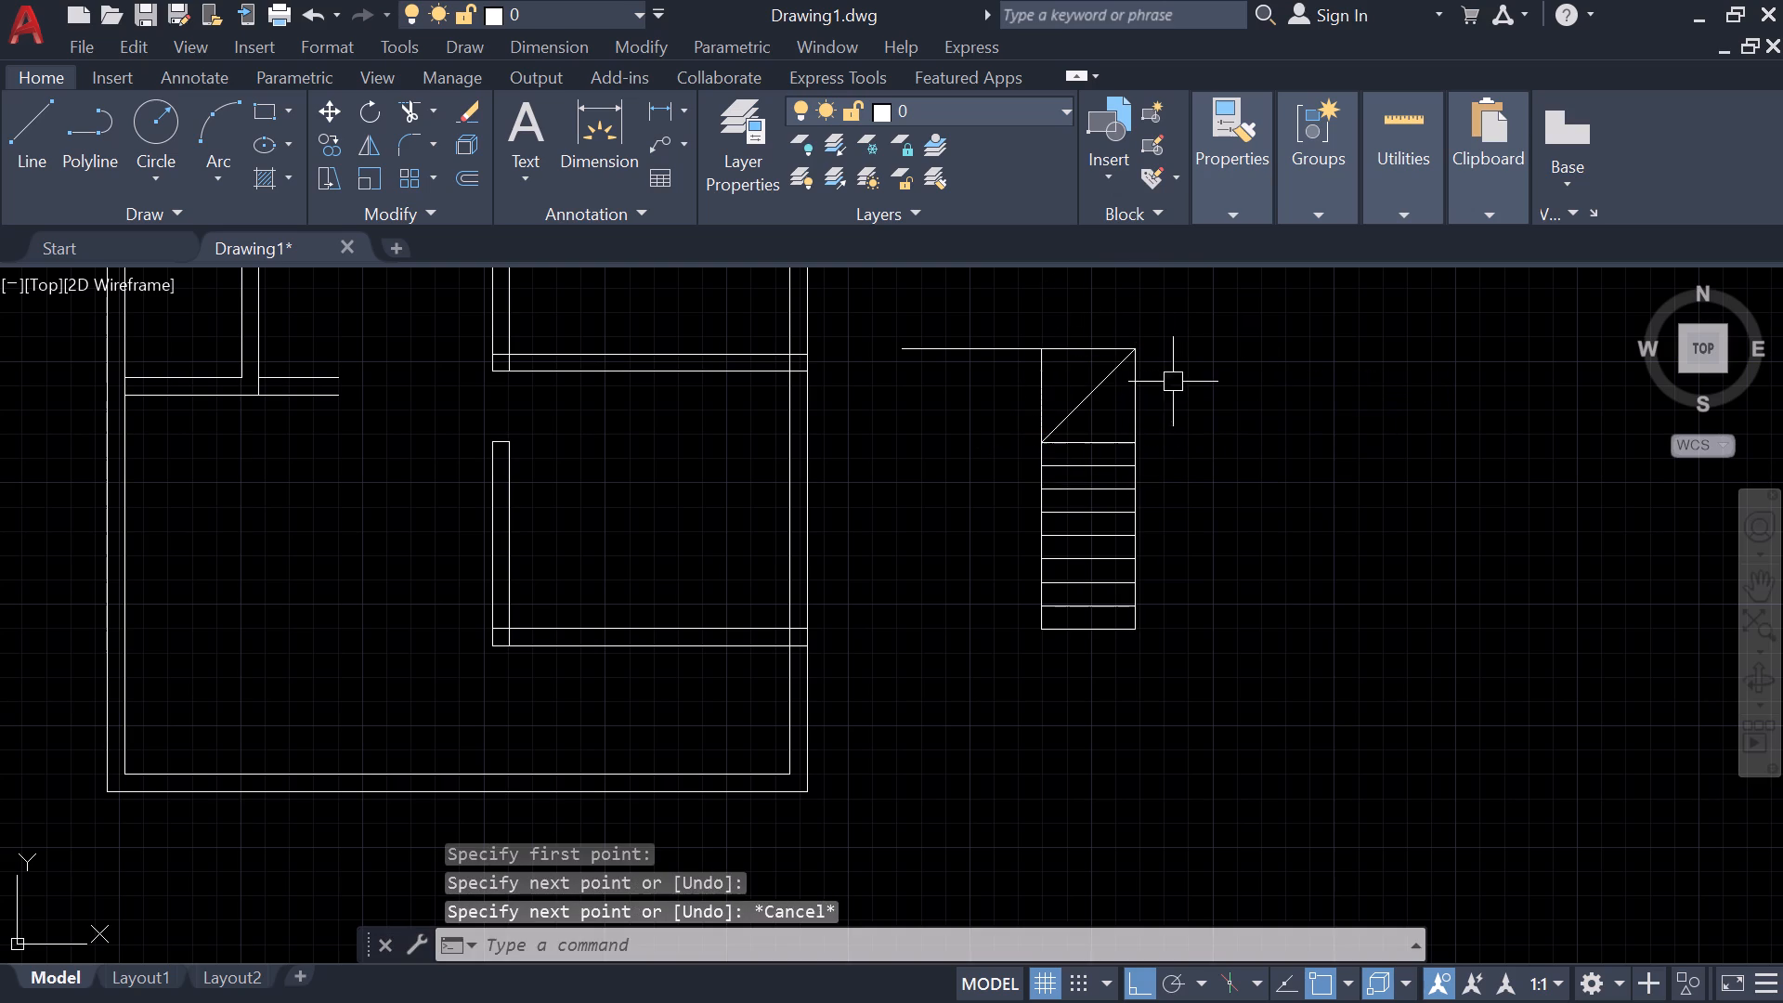
Move the entire stair layout with Ortho off, placing its upper-right corner where the plan's right inner wall meets the upper partition's lower face.
{"action": "left_click", "coordinate": [1172, 703]}
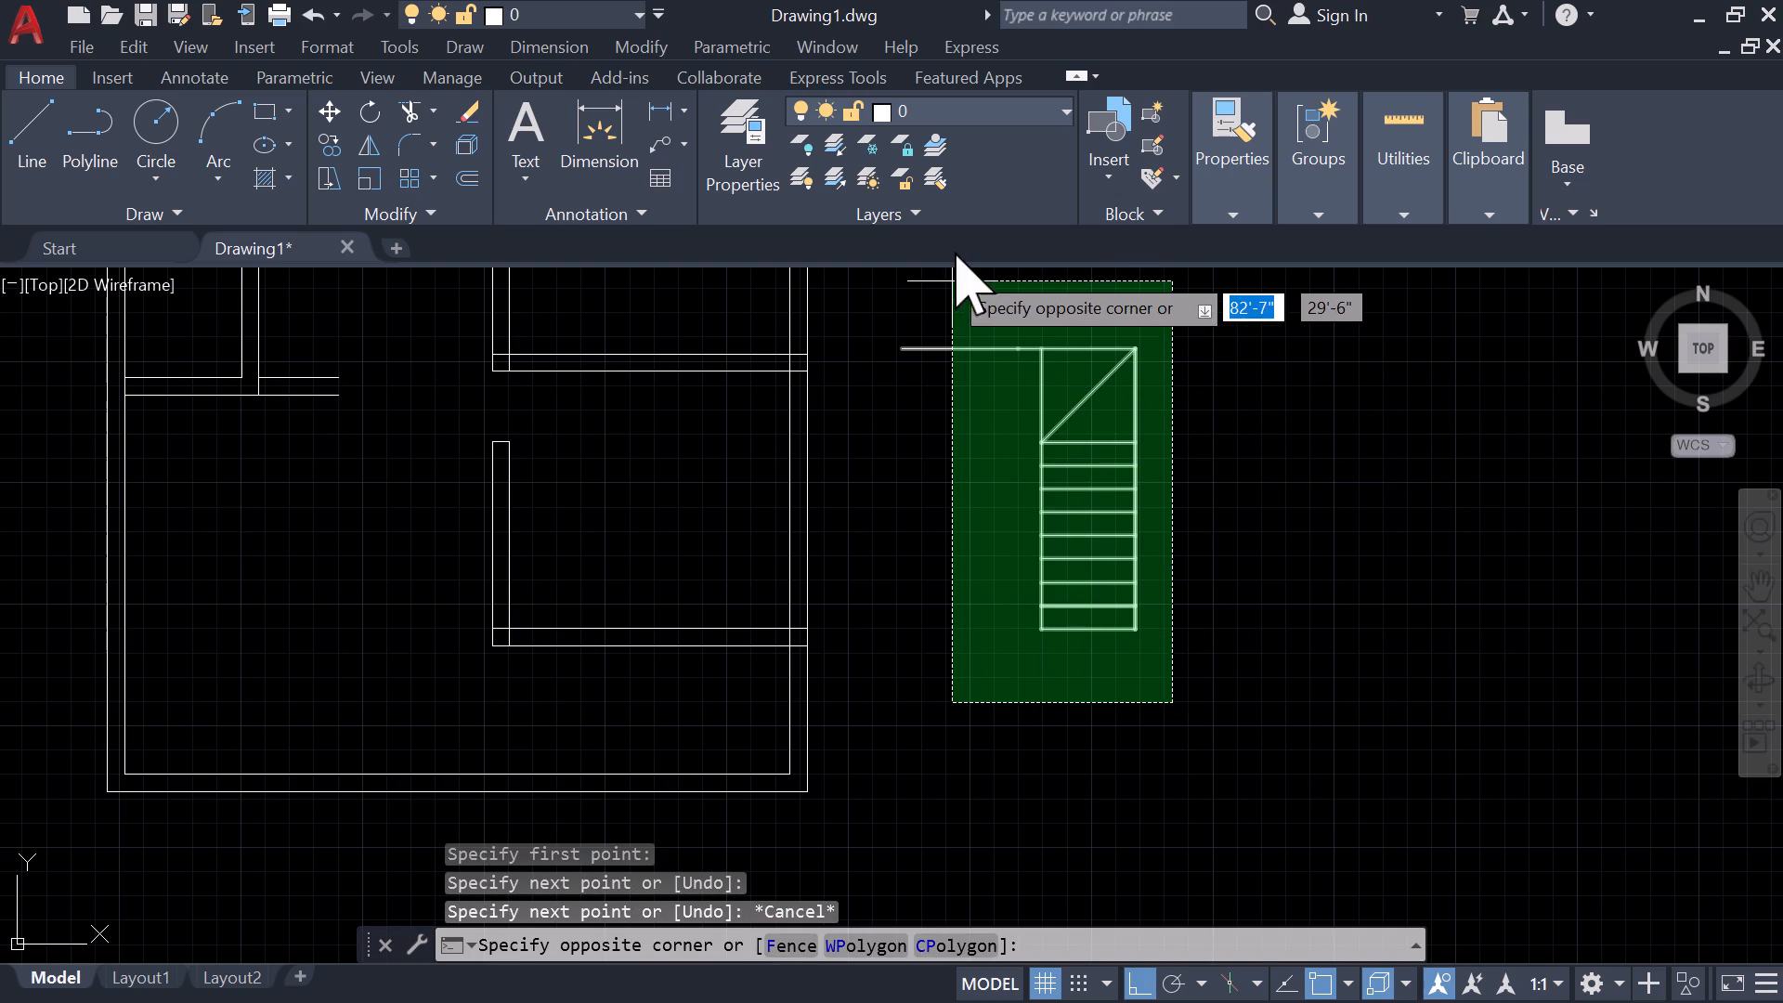
{"action": "left_click", "coordinate": [949, 304]}
{"action": "type", "text": "m"}
{"action": "key", "text": "space"}
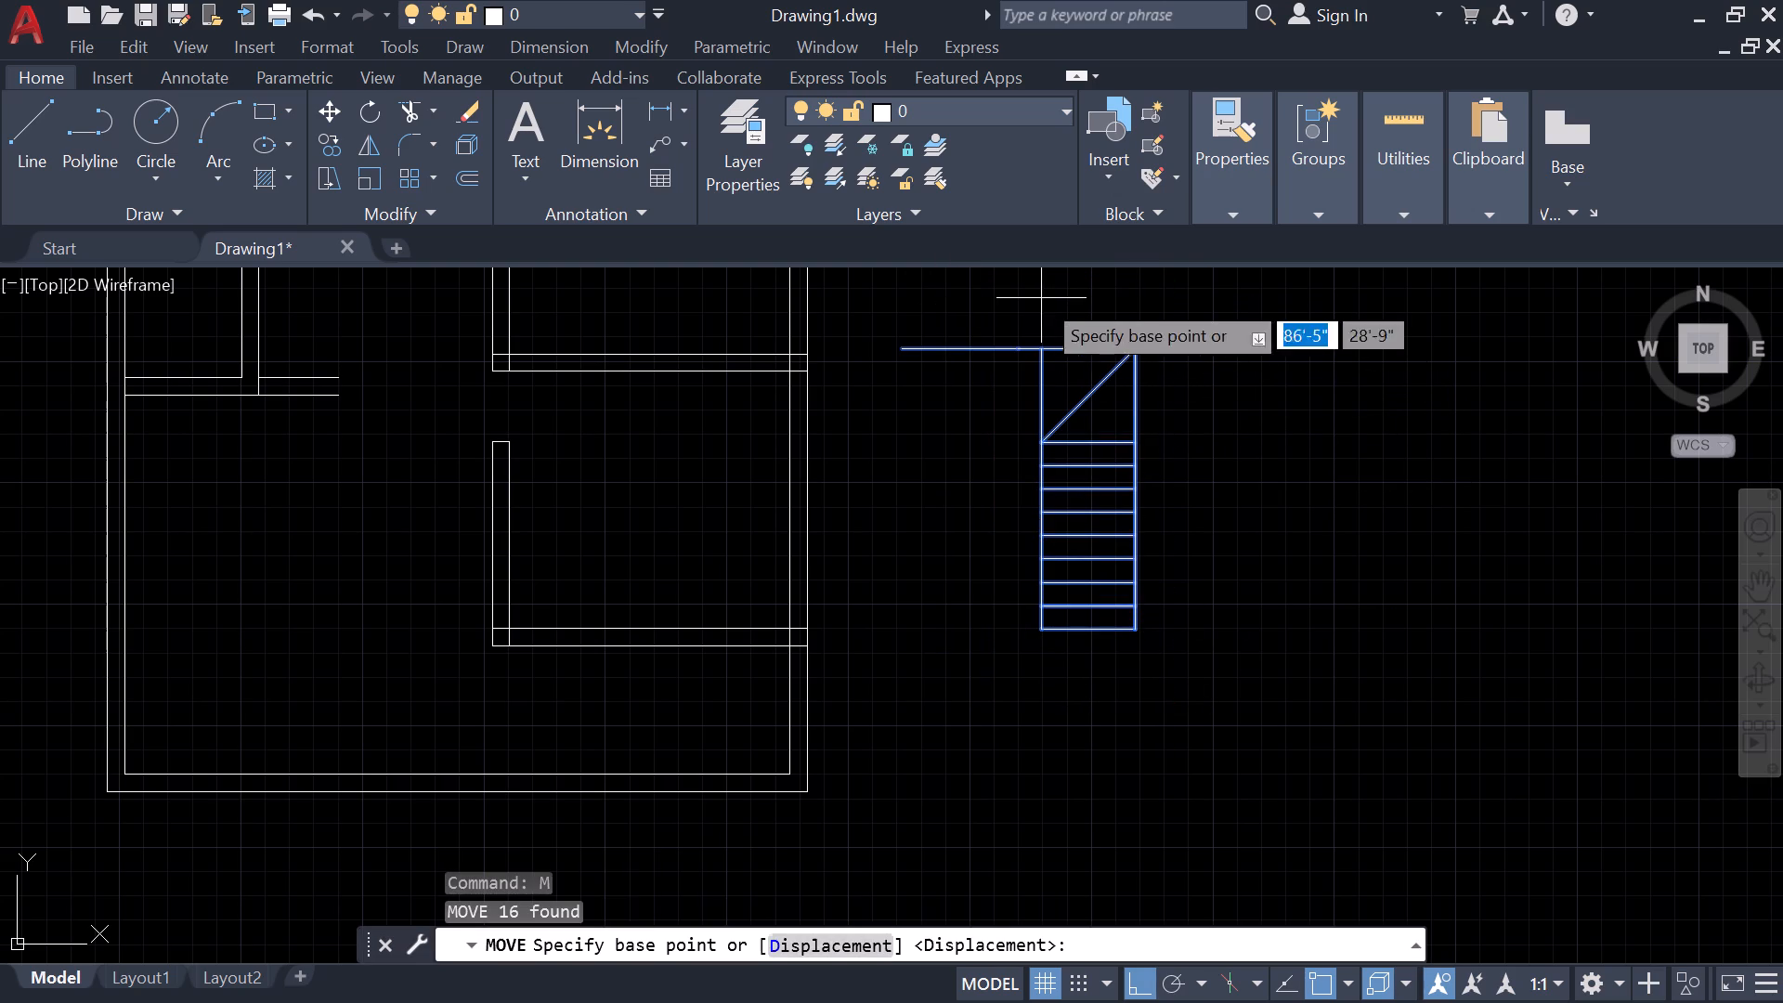
{"action": "left_click", "coordinate": [1131, 352]}
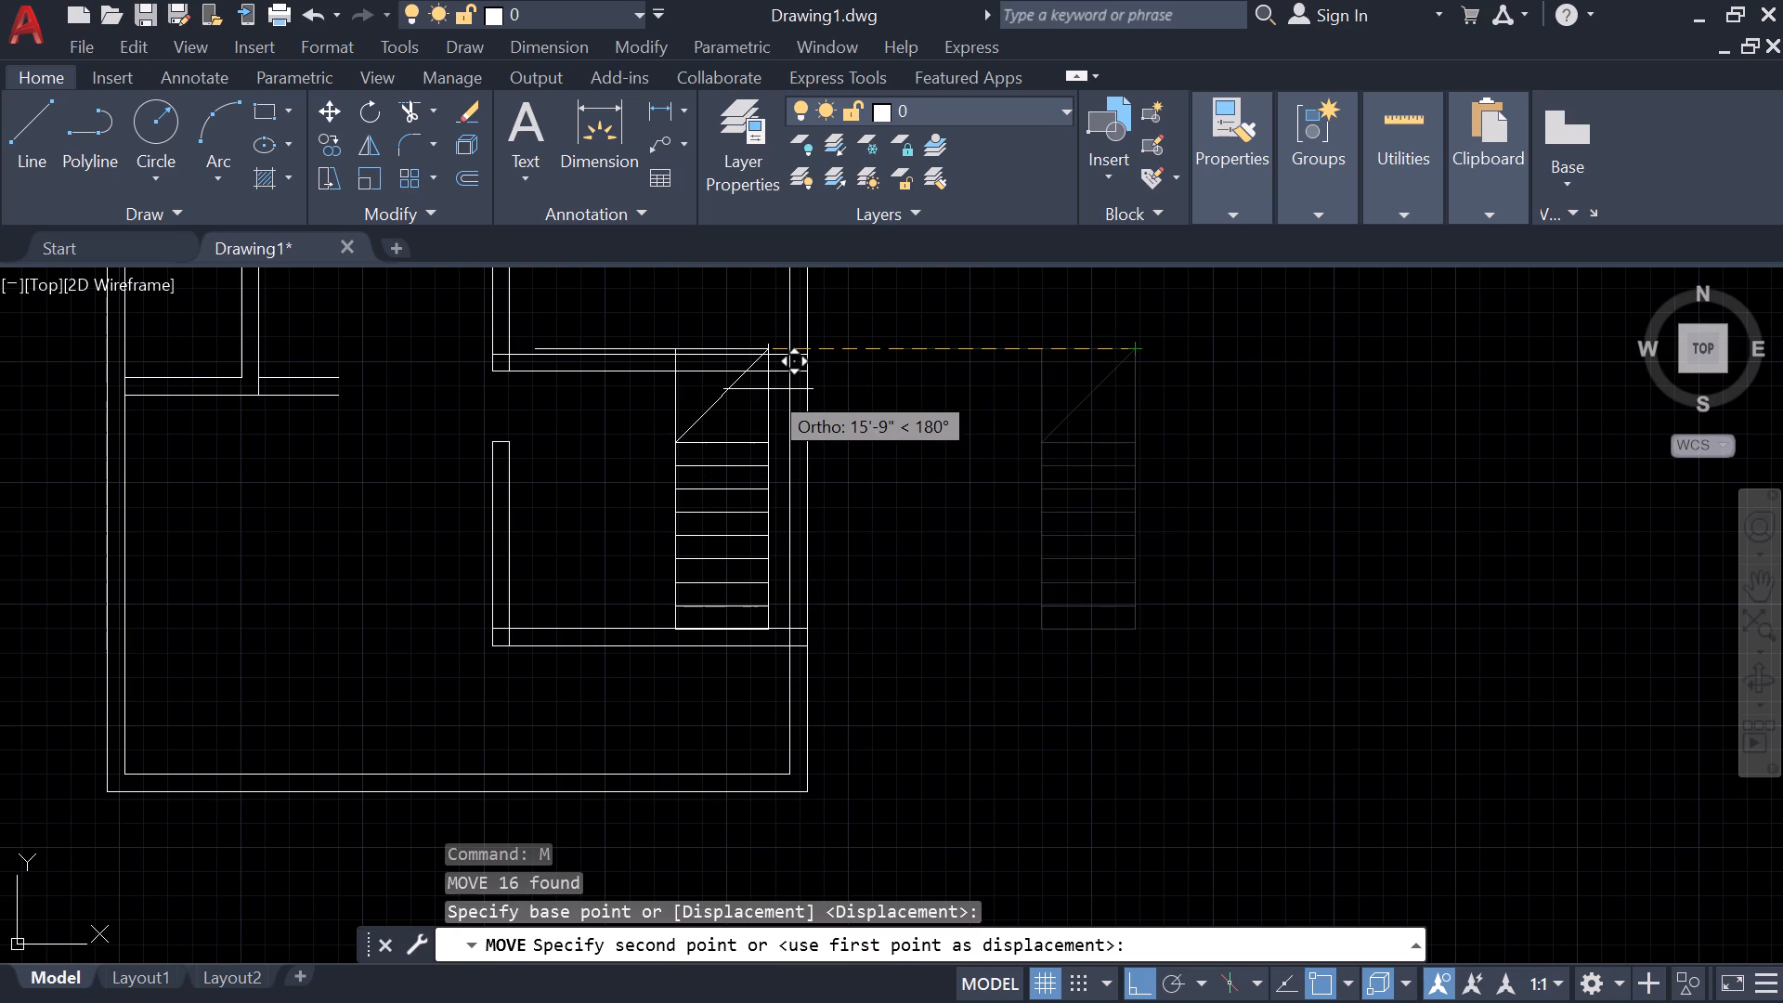
{"action": "key", "text": "shift+F8"}
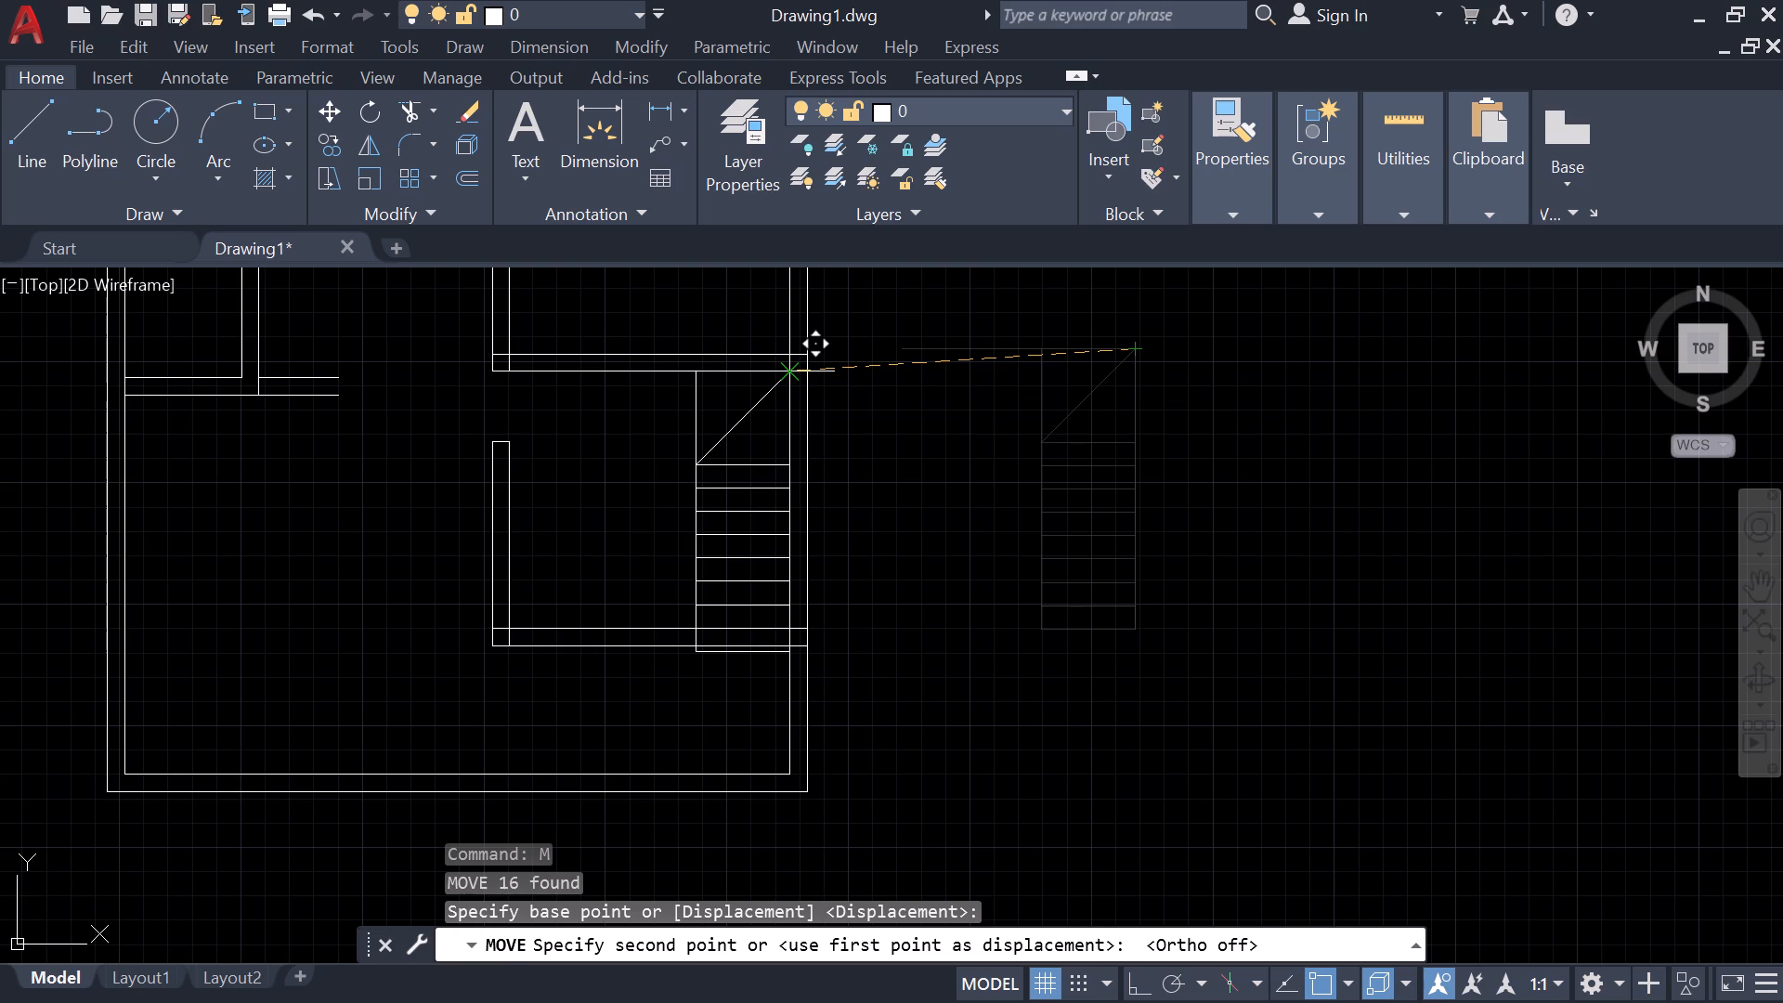
{"action": "left_click", "coordinate": [791, 377]}
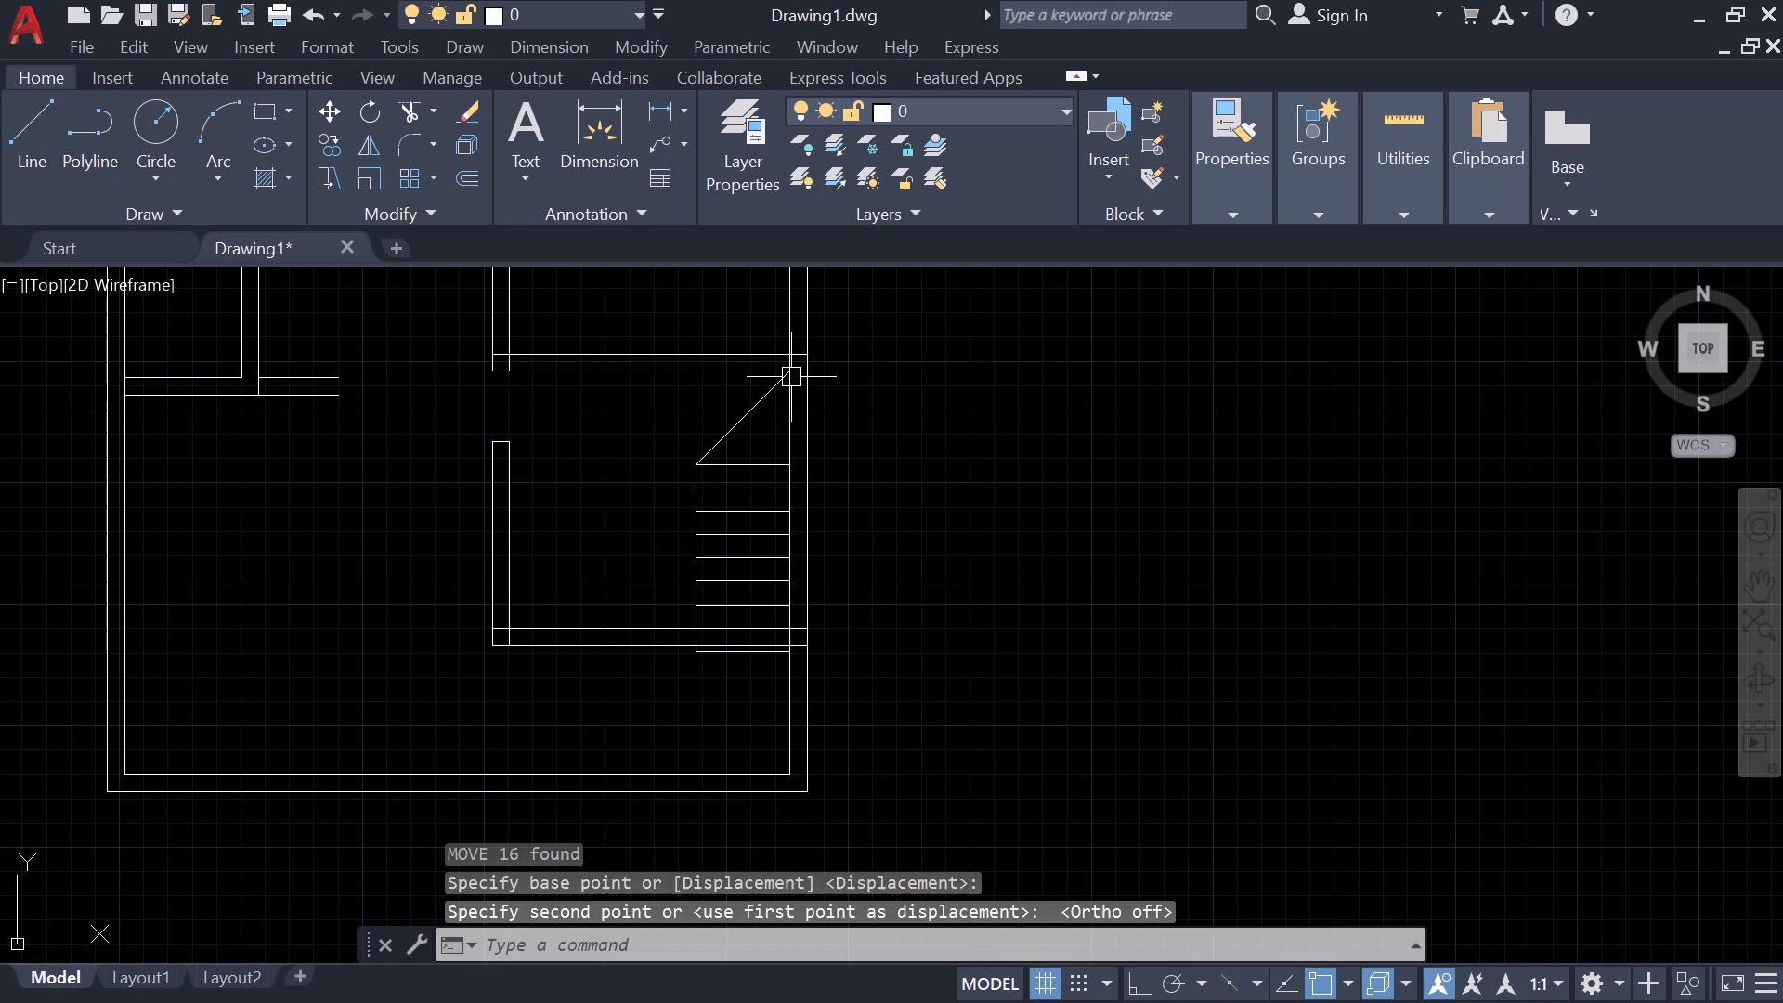
Erase the stair's bottom horizontal line that lies just below the lower partition wall.
{"action": "scroll", "coordinate": [736, 506], "scroll_direction": "up", "scroll_amount": 2}
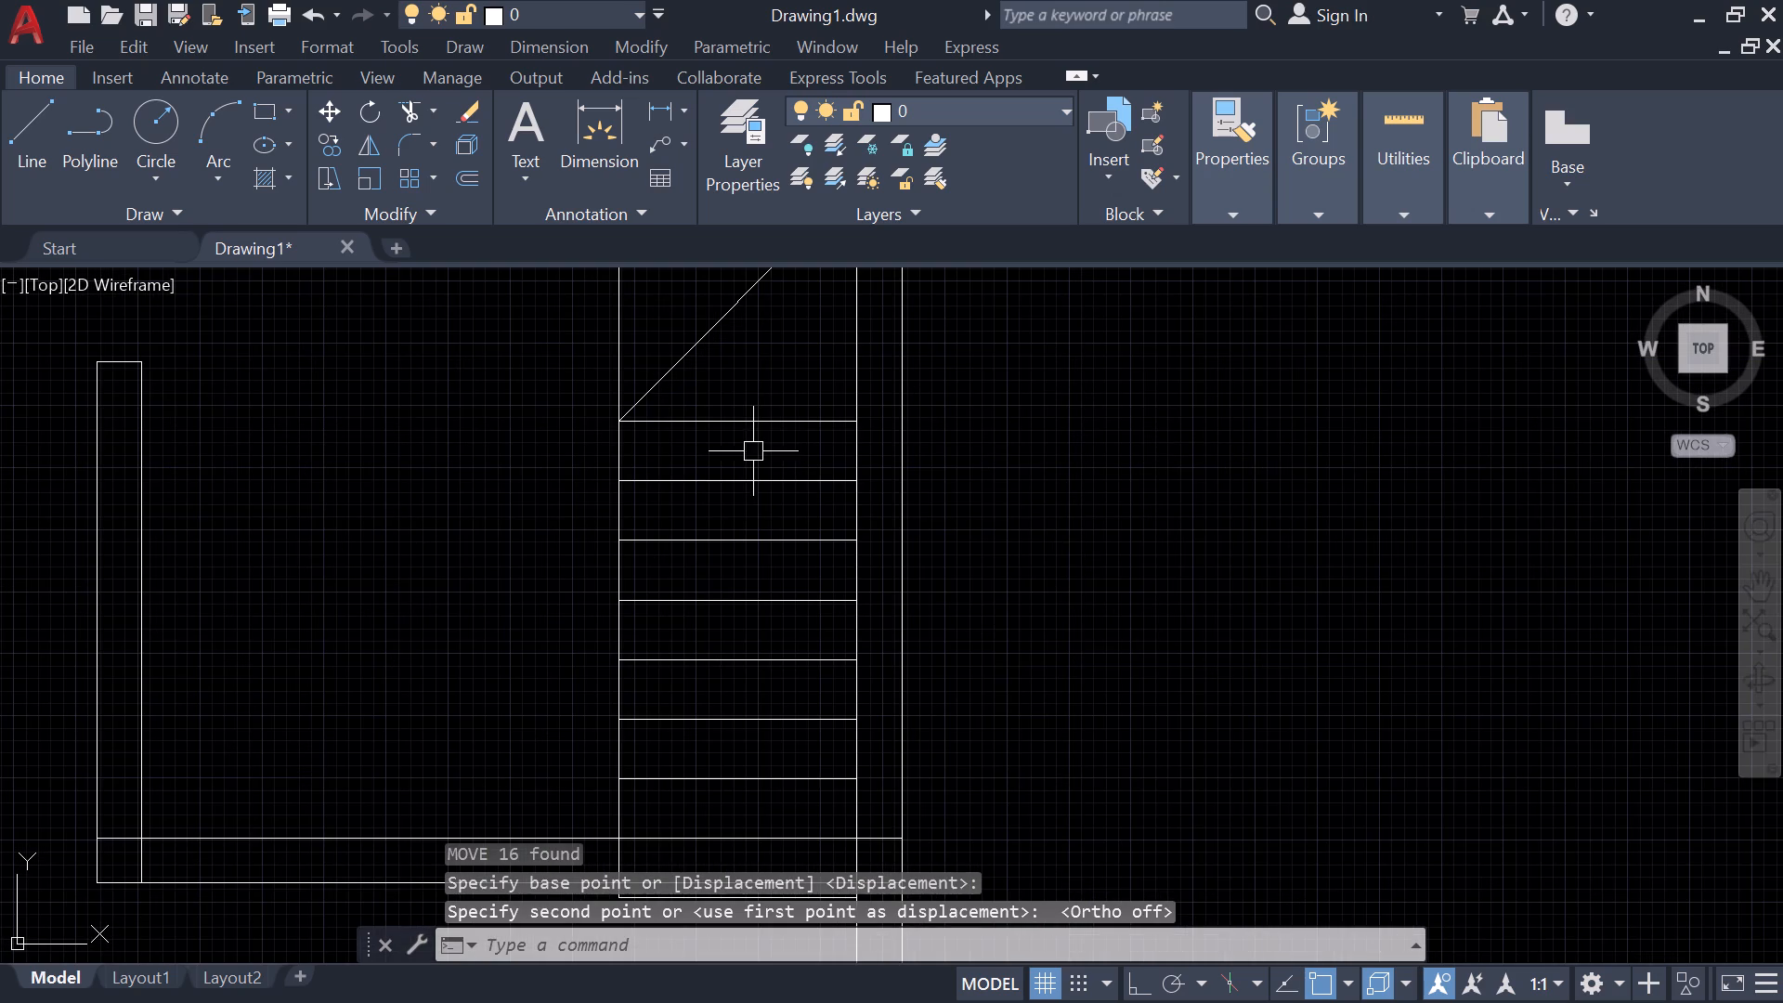
{"action": "scroll", "coordinate": [736, 475], "scroll_direction": "down", "scroll_amount": 1}
{"action": "middle_click_drag", "start_coordinate": [745, 560], "coordinate": [784, 332]}
{"action": "scroll", "coordinate": [788, 479], "scroll_direction": "up", "scroll_amount": 2}
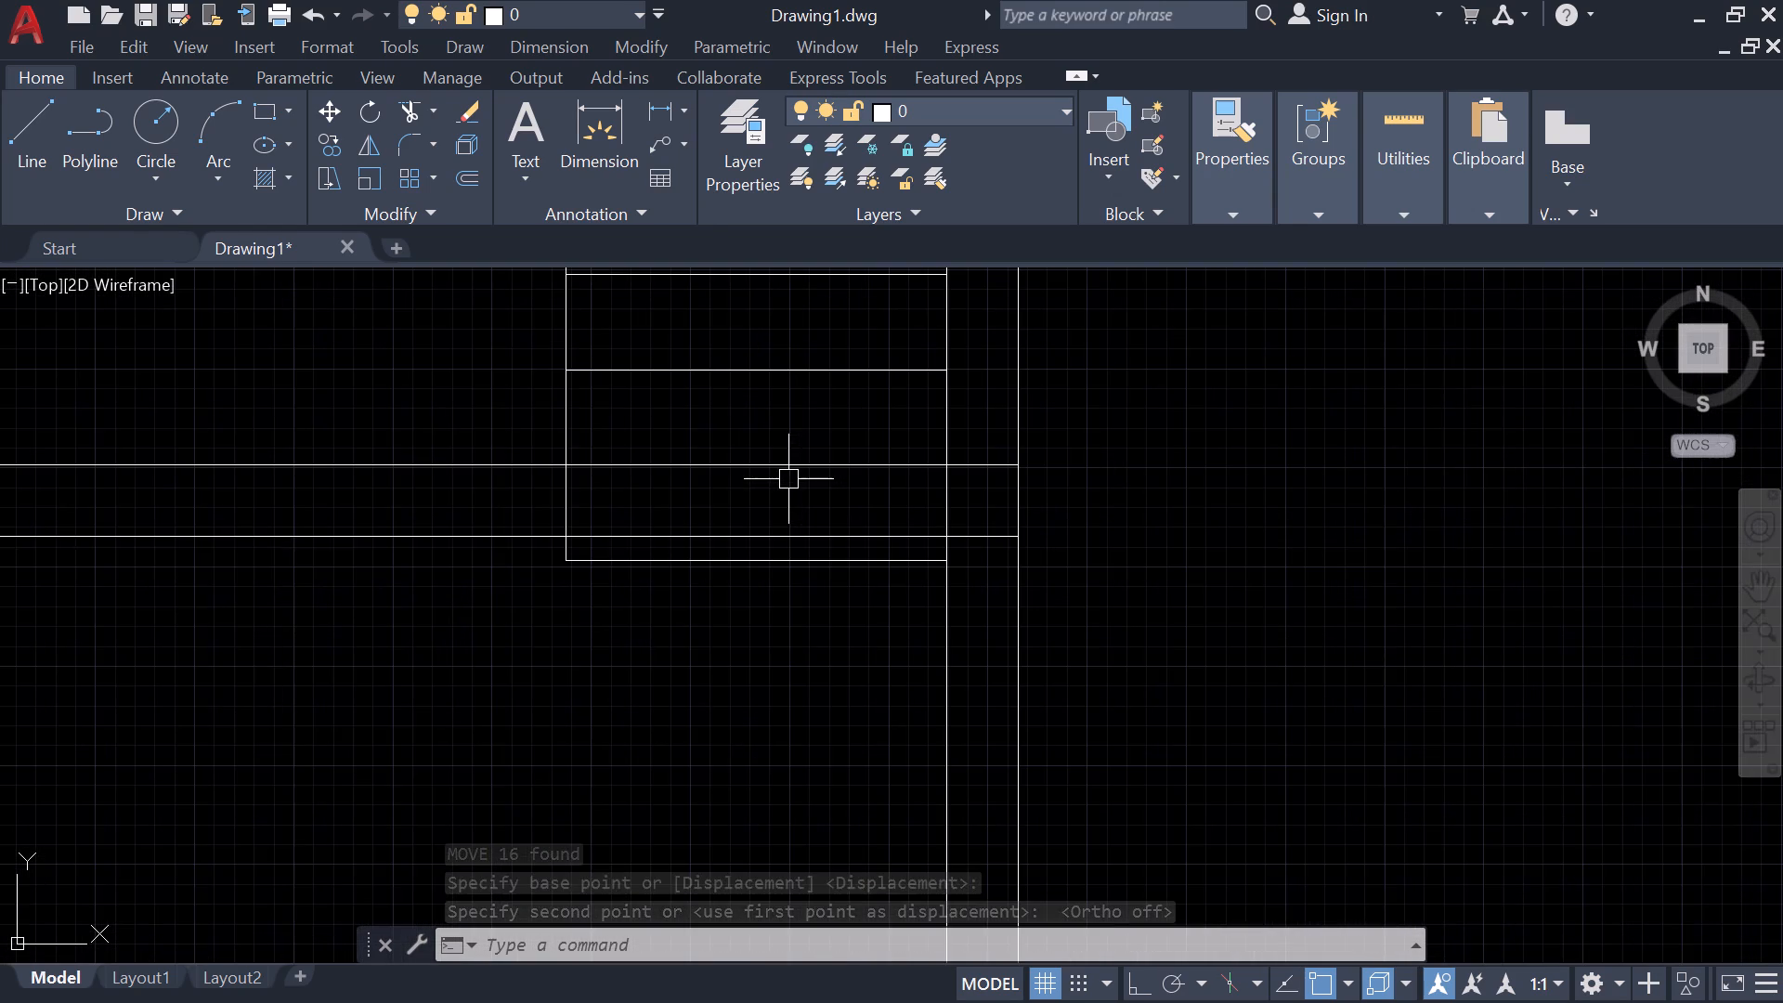
{"action": "left_click", "coordinate": [797, 570]}
{"action": "type", "text": "e"}
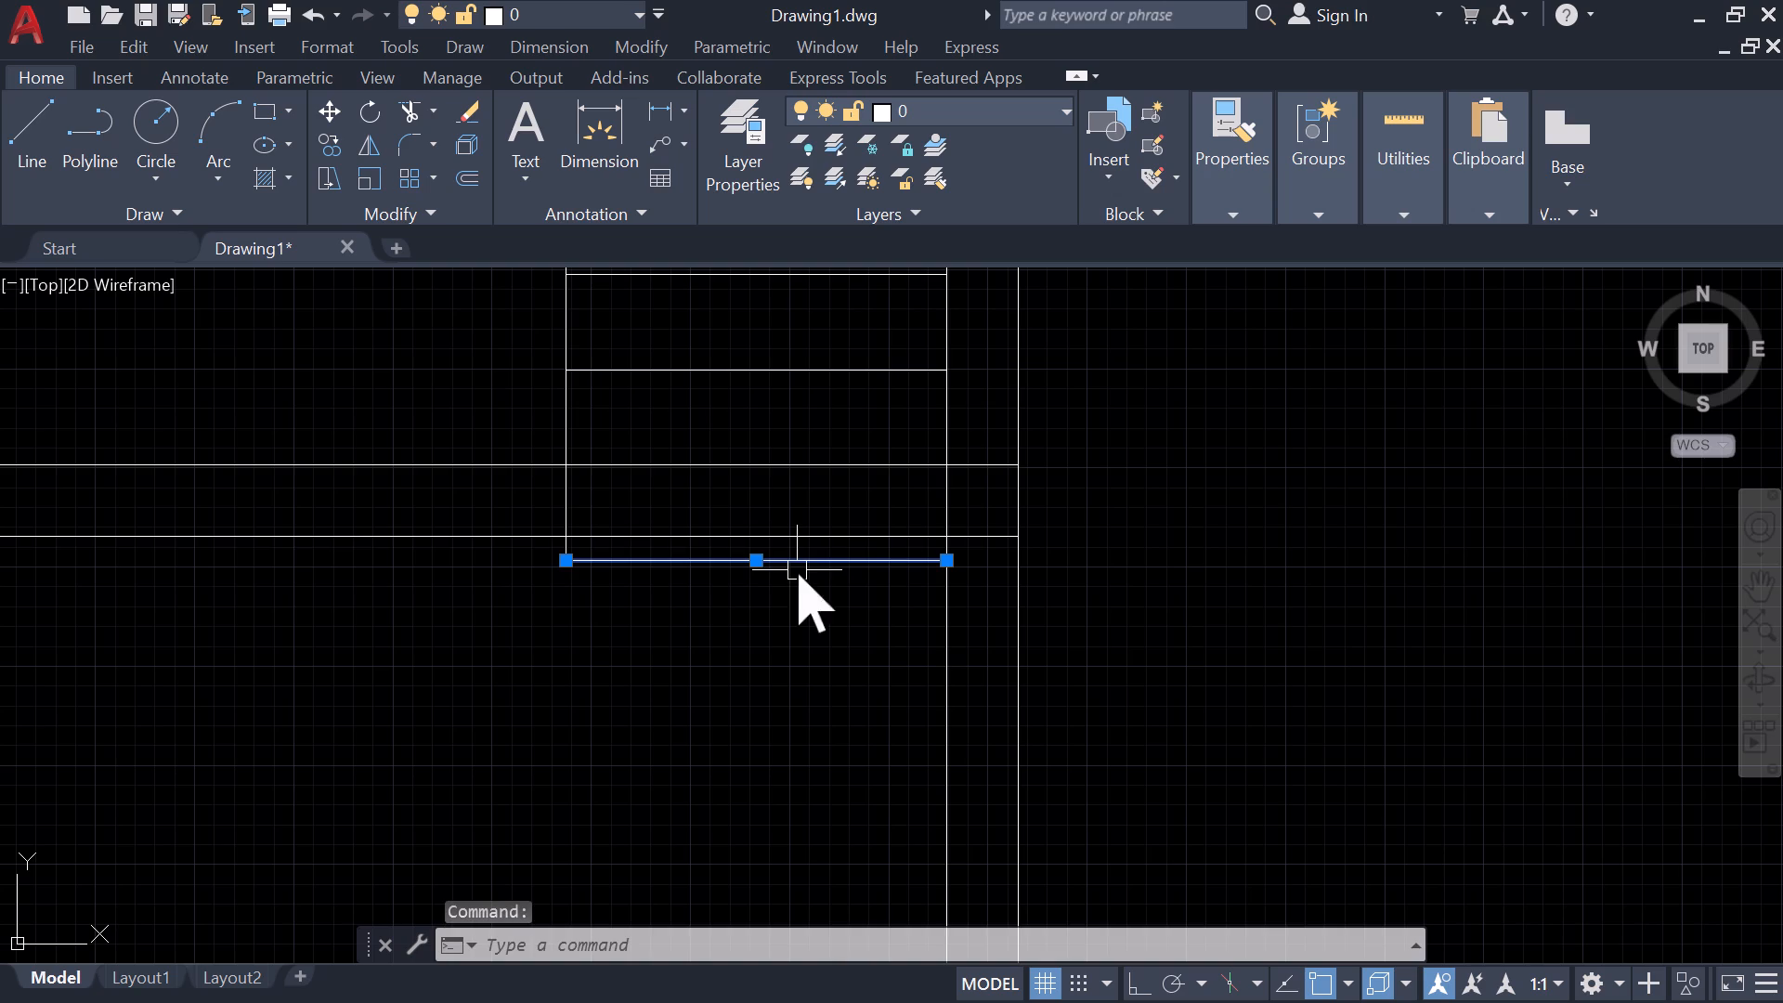
{"action": "key", "text": "space"}
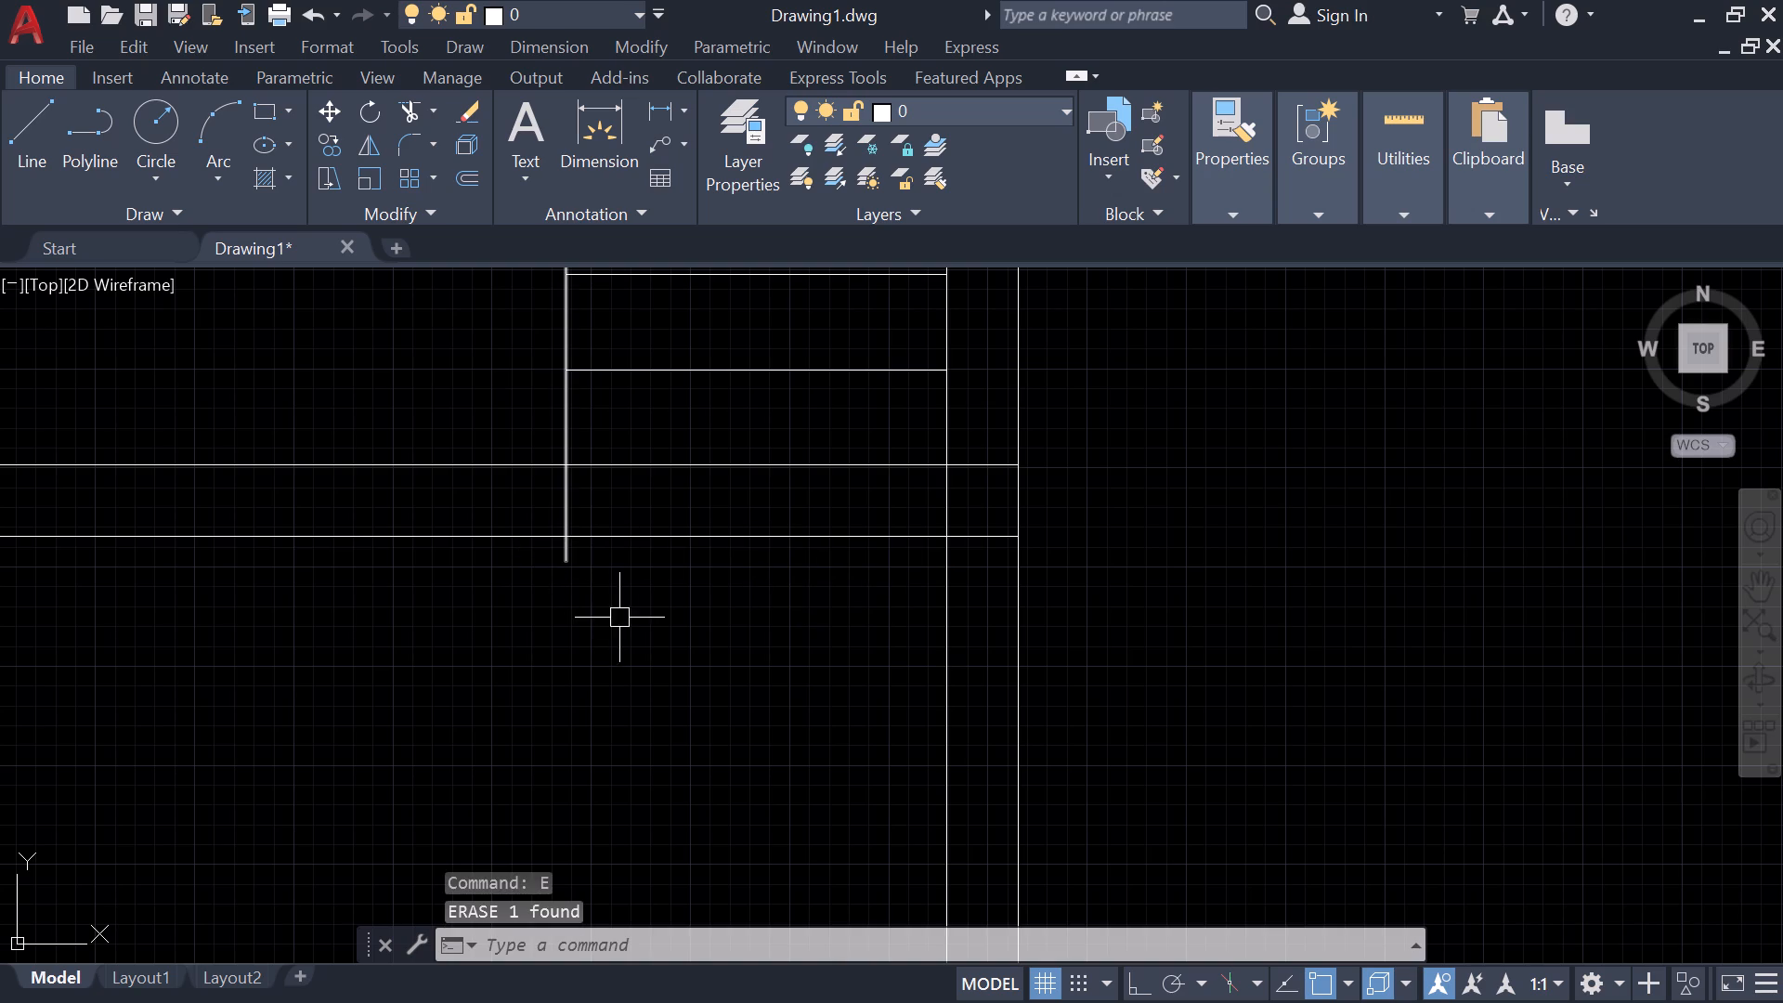
Trim the end of the stair's left side line projecting below the lower partition wall.
{"action": "type", "text": "tr"}
{"action": "key", "text": "space"}
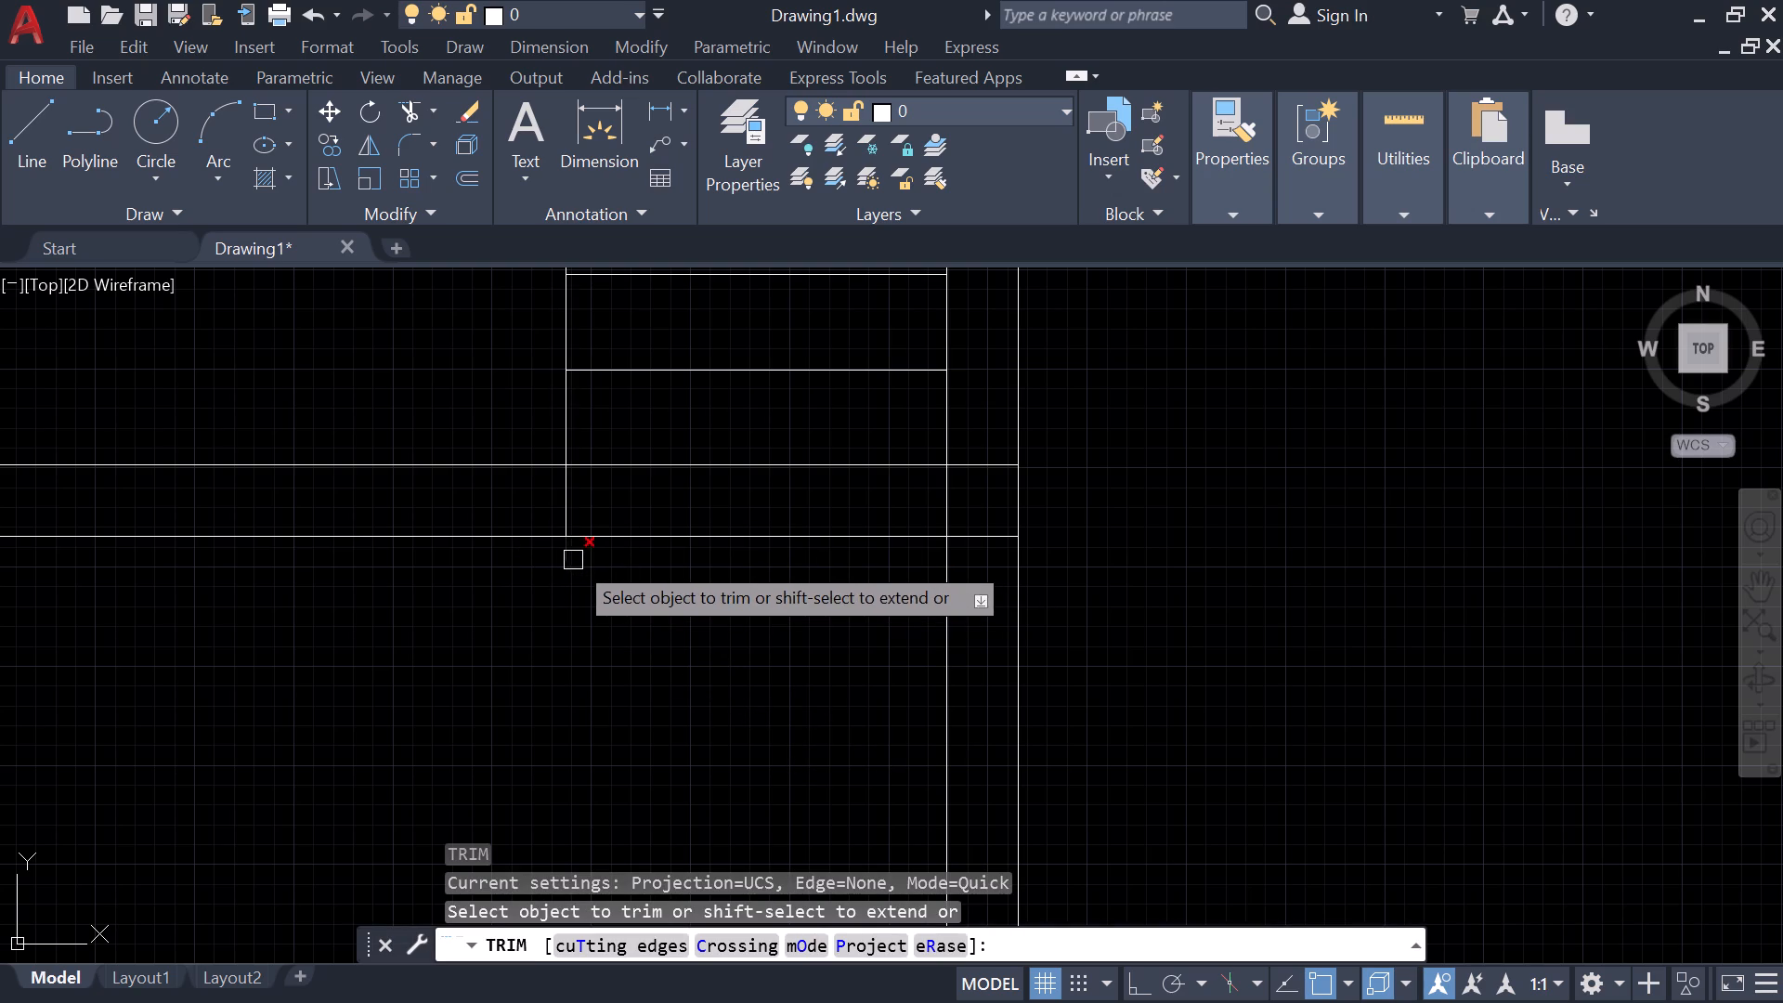
{"action": "left_click", "coordinate": [565, 557]}
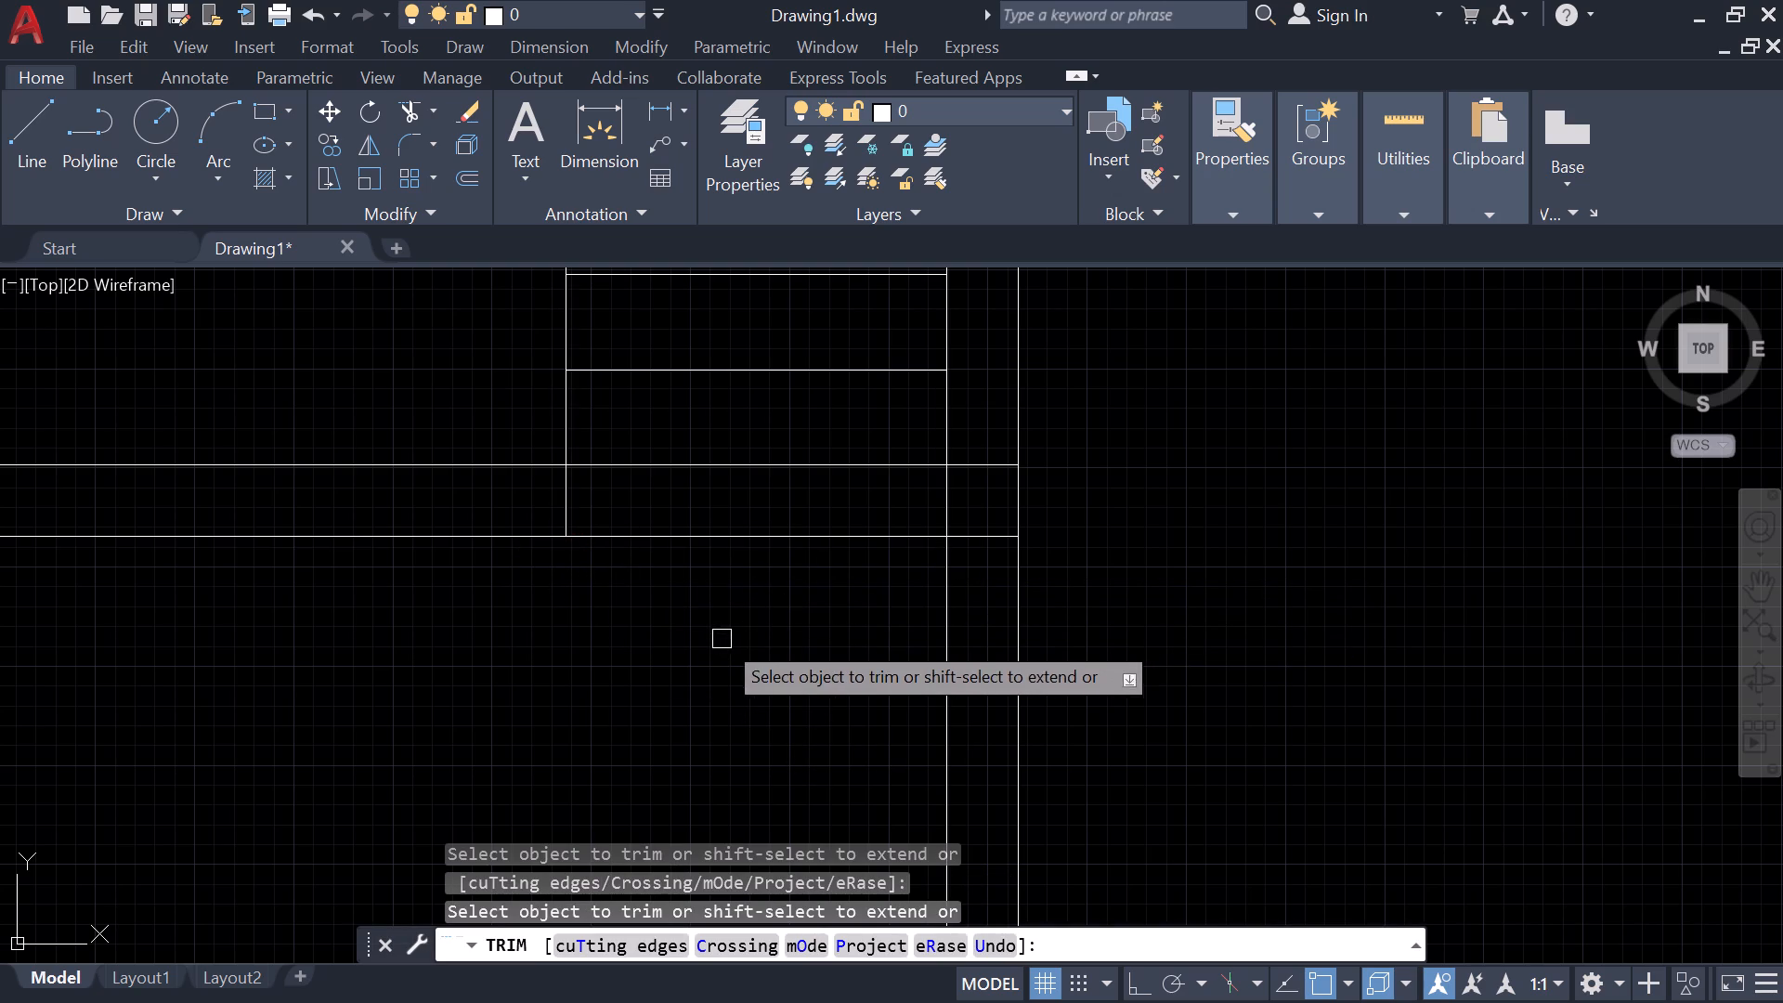
{"action": "key", "text": "Escape"}
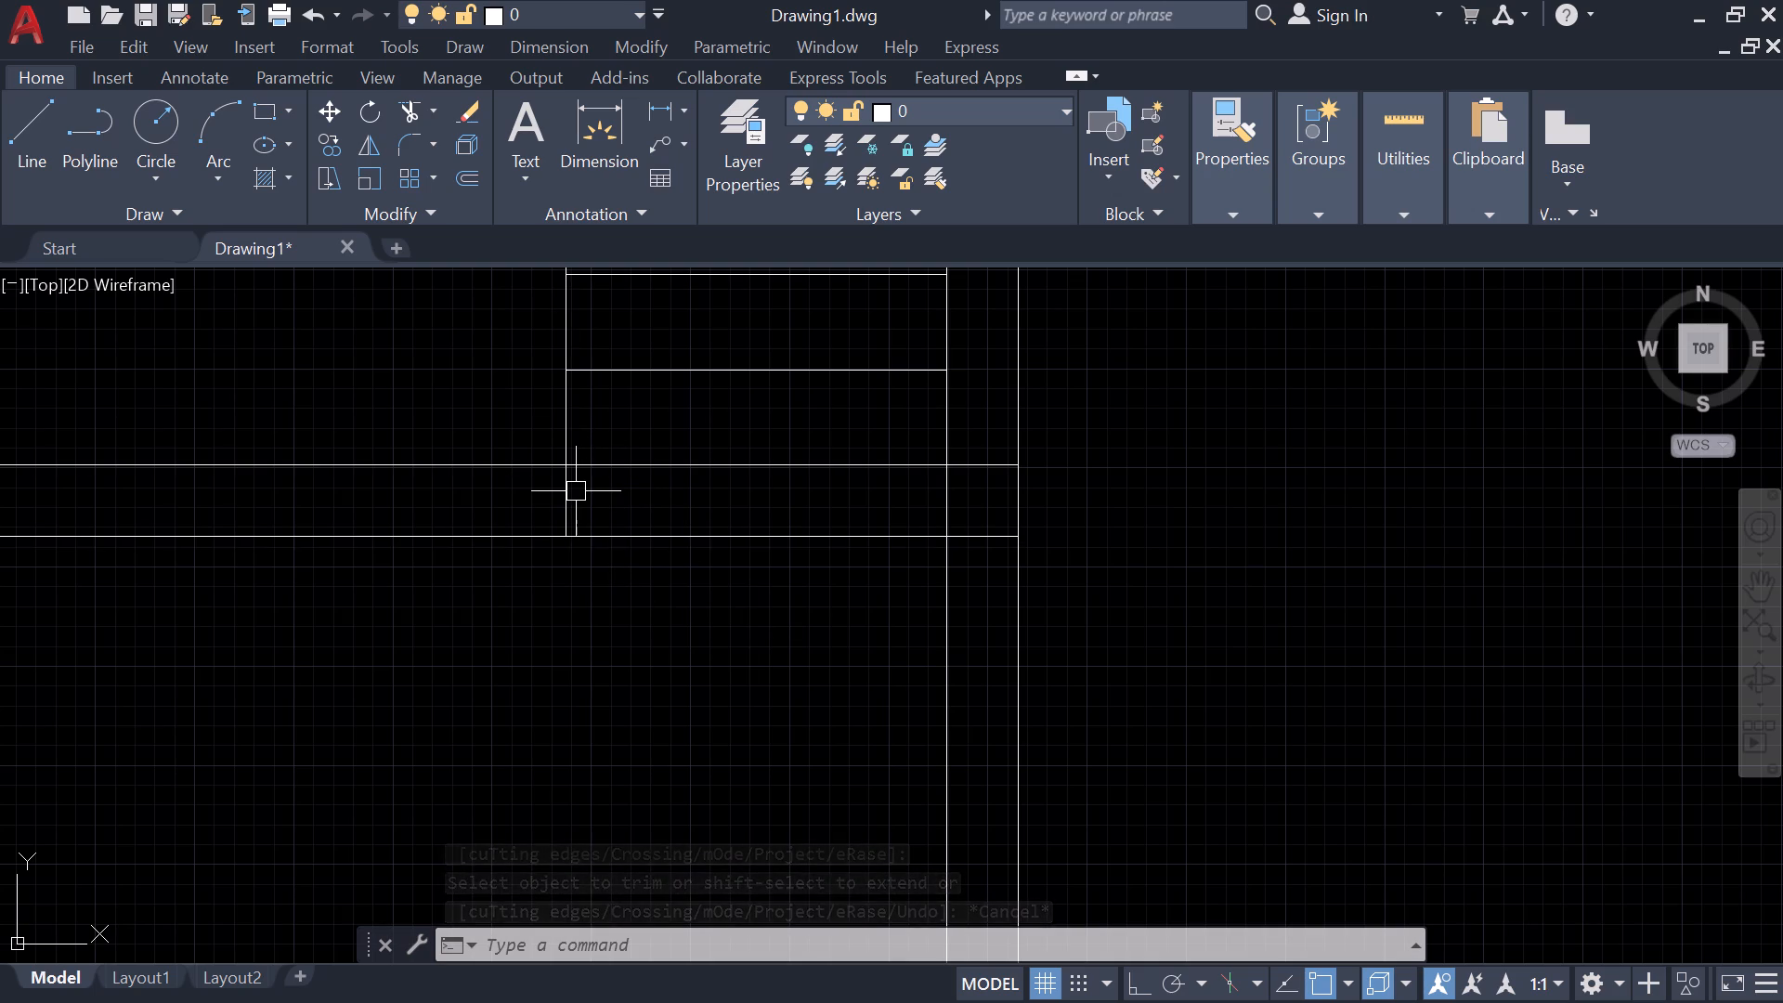
Offset the stair's left side line 4' to the left.
{"action": "scroll", "coordinate": [576, 491], "scroll_direction": "down", "scroll_amount": 1}
{"action": "middle_click_drag", "start_coordinate": [576, 491], "coordinate": [577, 492]}
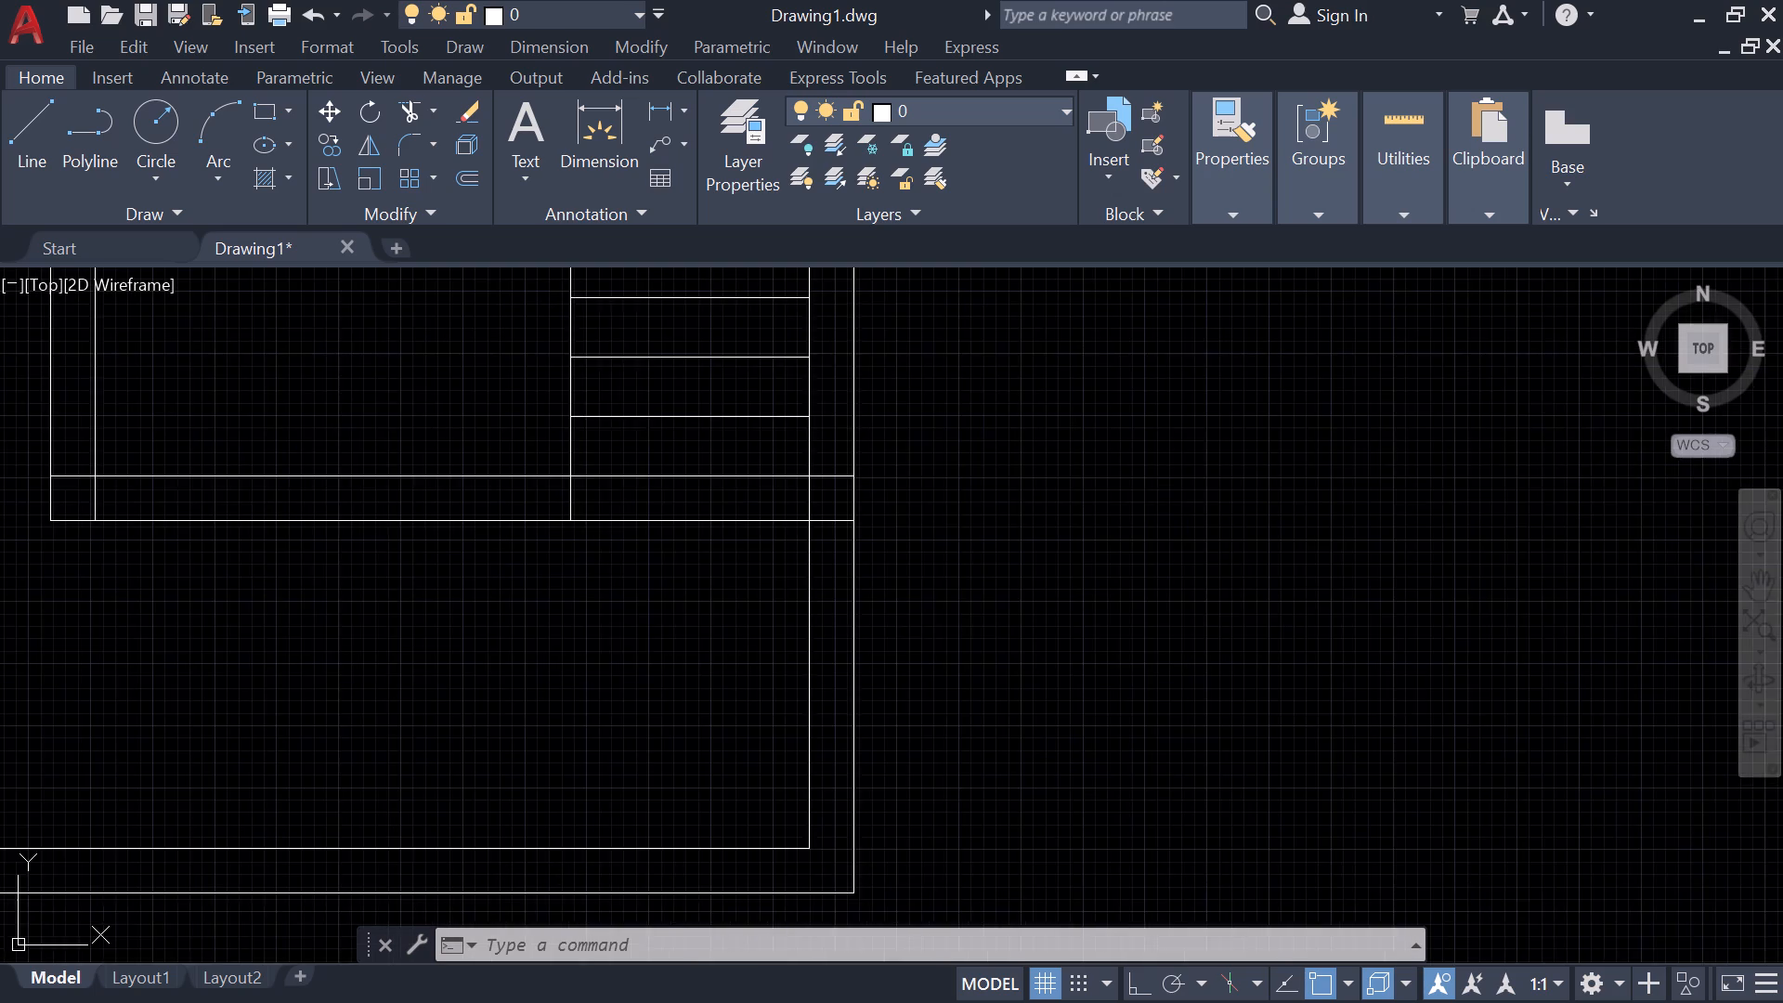
{"action": "middle_click_drag", "start_coordinate": [577, 492], "coordinate": [728, 487]}
{"action": "key", "text": "o"}
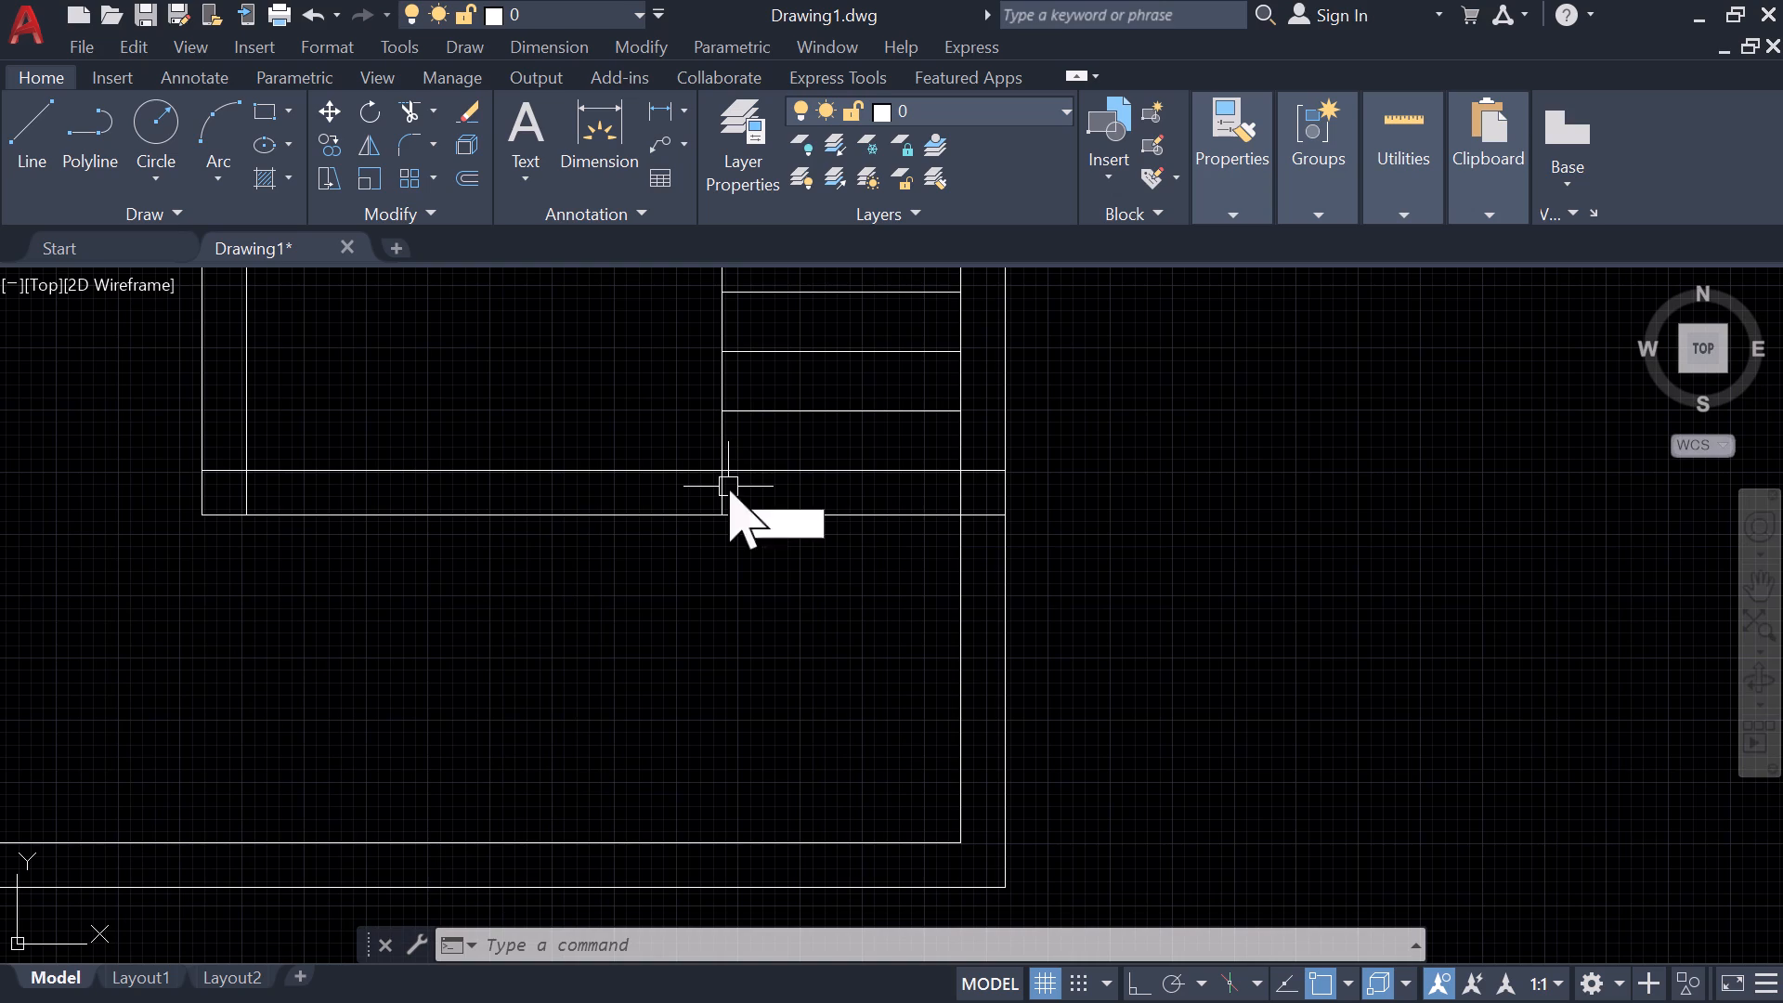
{"action": "key", "text": "Return"}
{"action": "key", "text": "3"}
{"action": "key", "text": "BackSpace"}
{"action": "type", "text": "4'"}
{"action": "key", "text": "Return"}
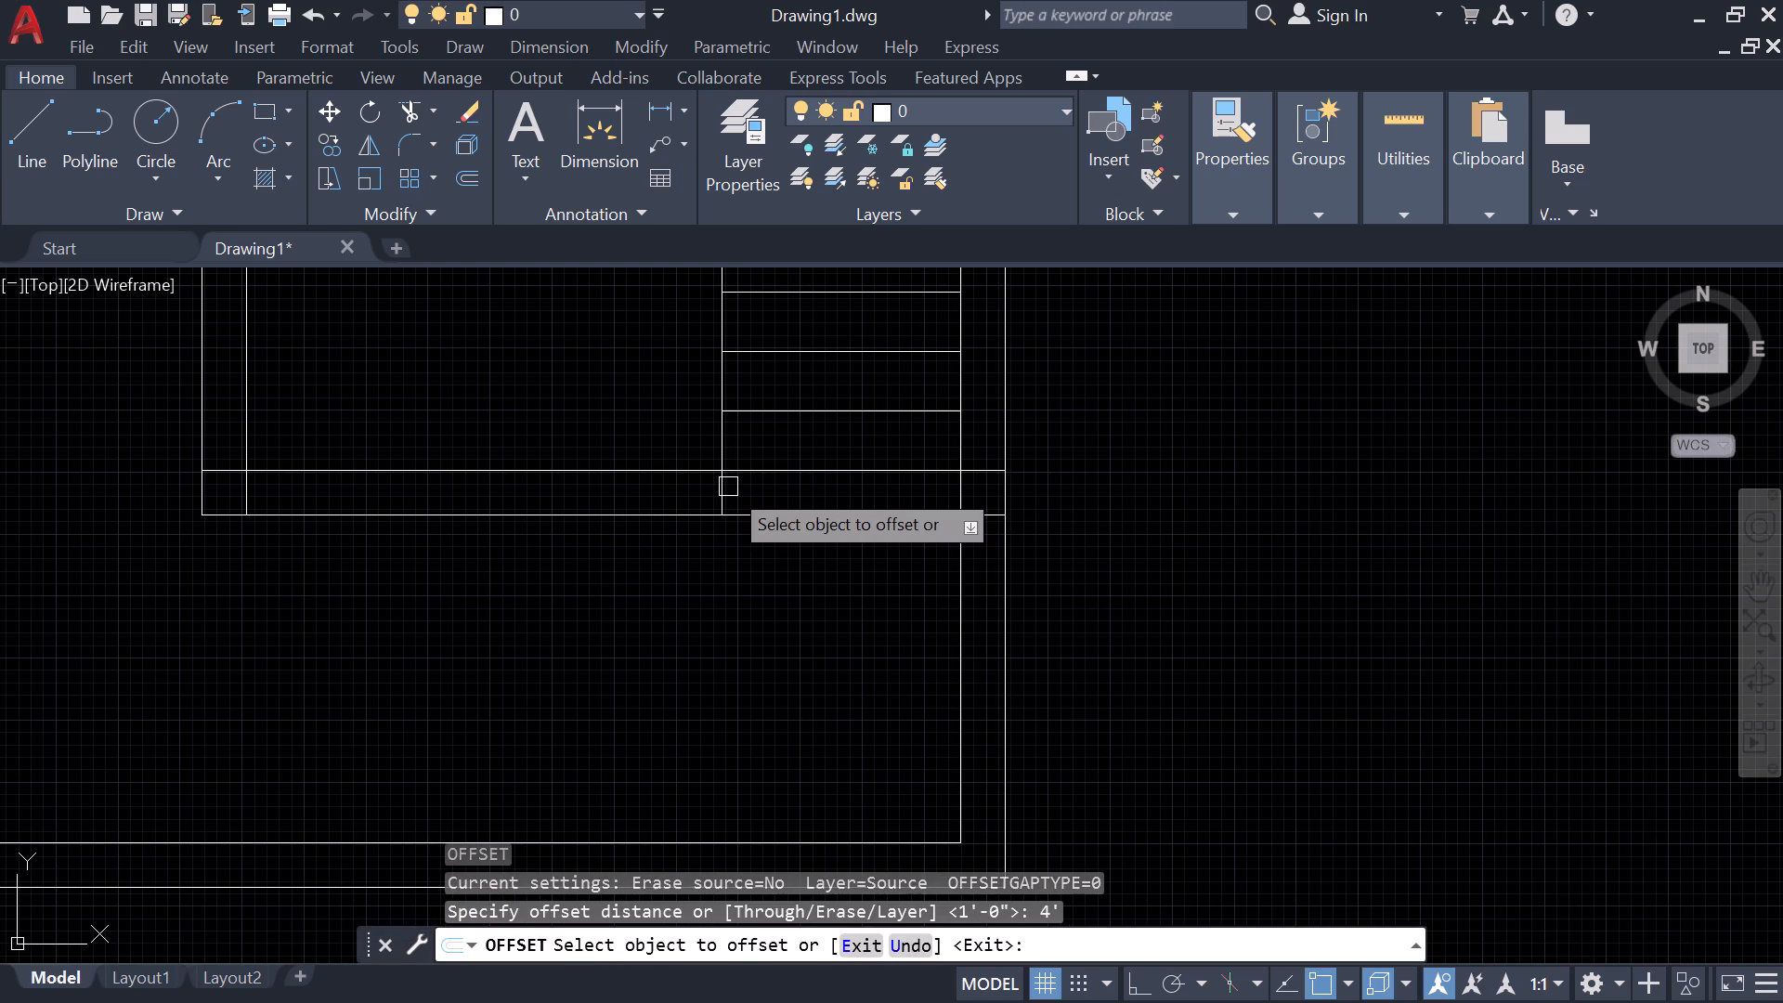
{"action": "left_click", "coordinate": [728, 487]}
{"action": "left_click", "coordinate": [665, 482]}
{"action": "key", "text": "Escape"}
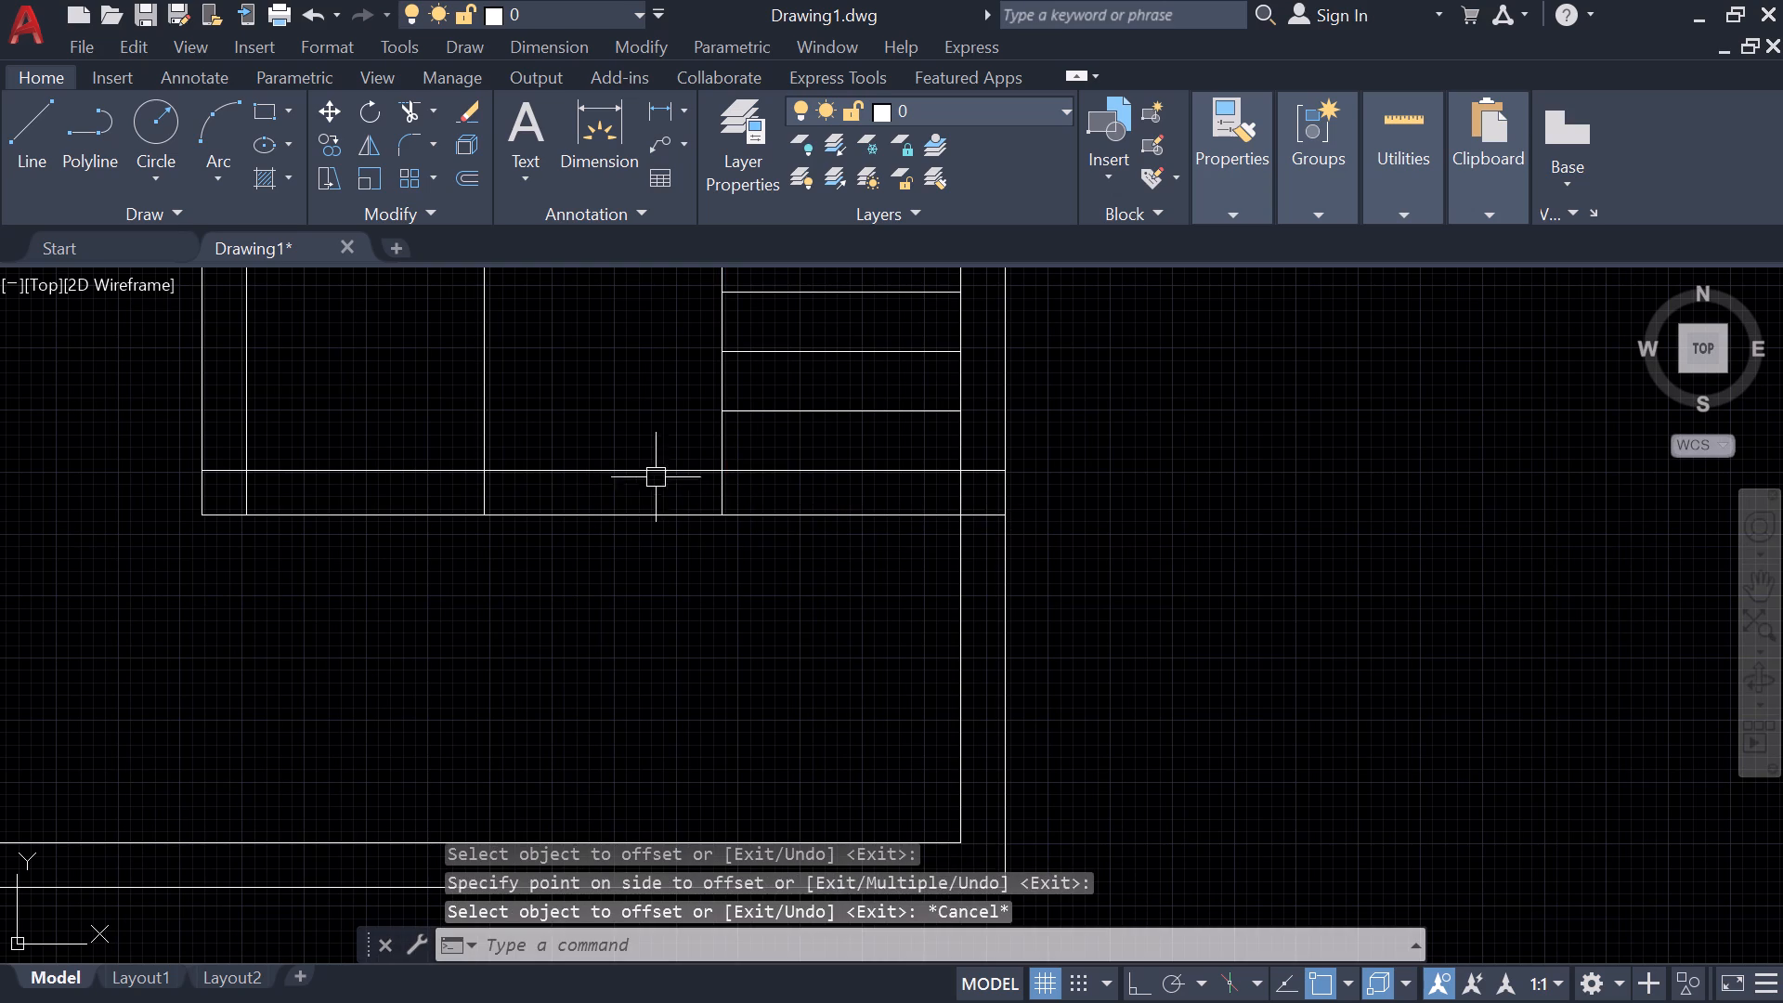
Trim the offset line above the lower partition wall, leaving only the short segment across the wall thickness.
{"action": "key", "text": "t"}
{"action": "key", "text": "r"}
{"action": "key", "text": "space"}
{"action": "left_click_drag", "start_coordinate": [431, 359], "coordinate": [549, 373]}
{"action": "key", "text": "Escape"}
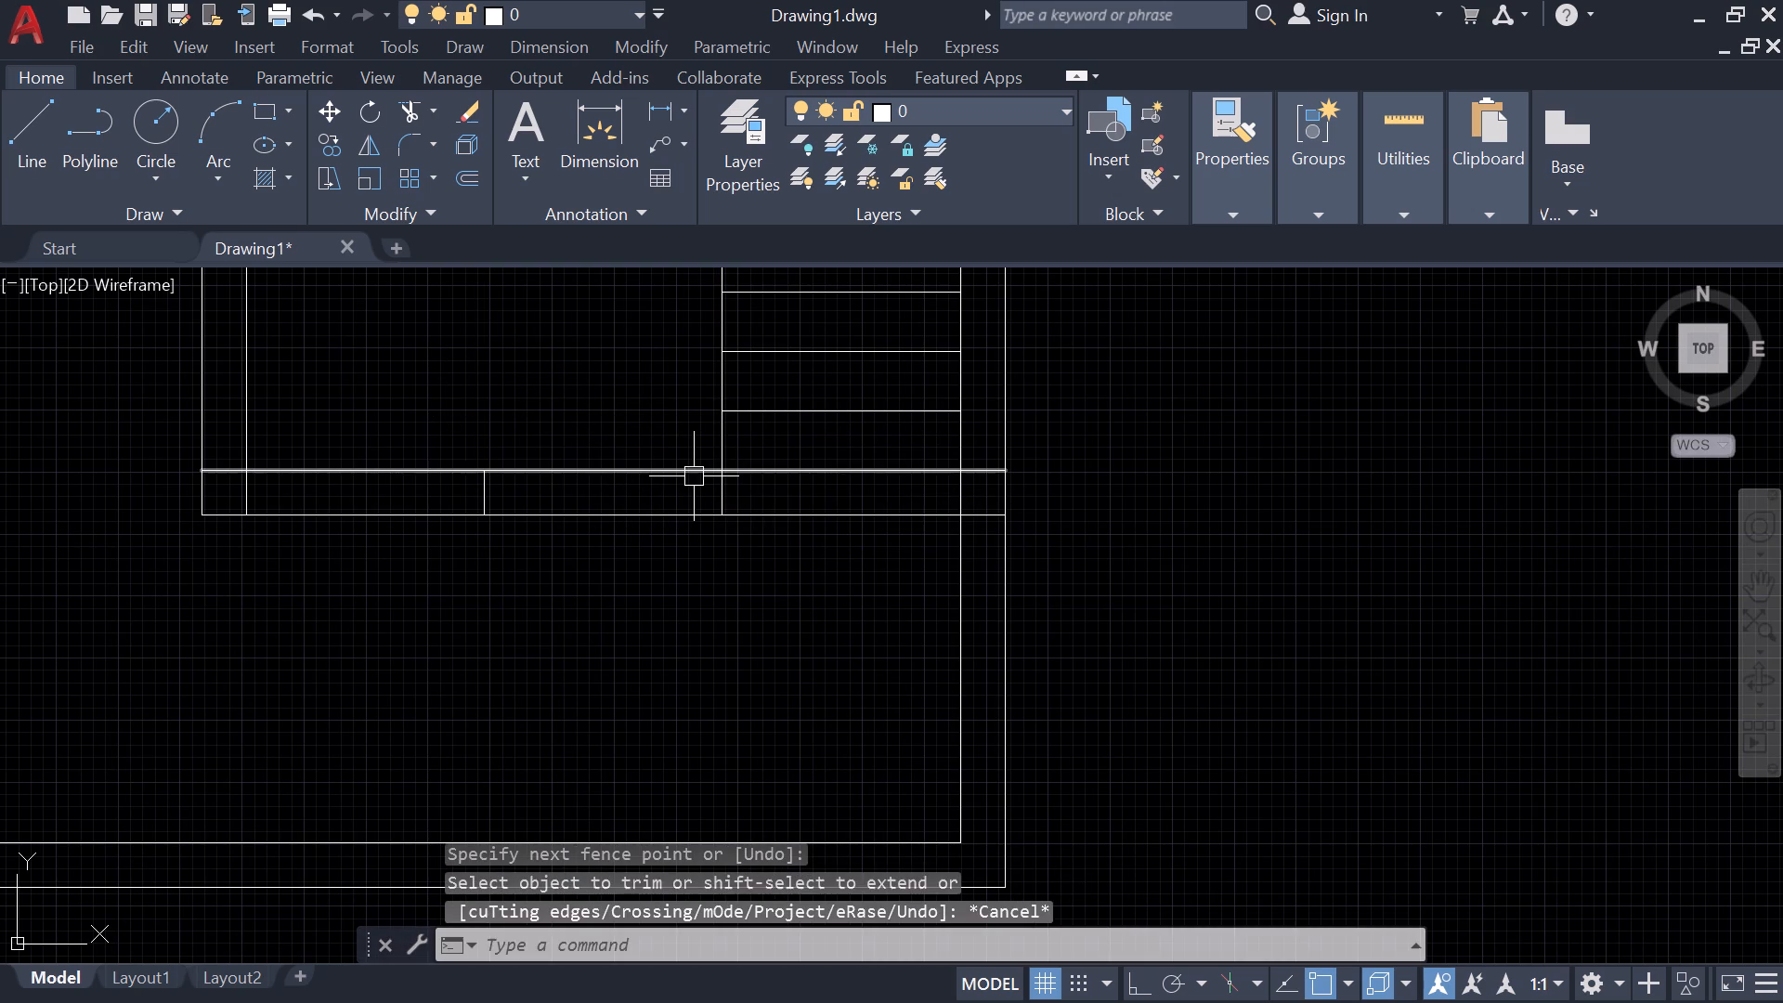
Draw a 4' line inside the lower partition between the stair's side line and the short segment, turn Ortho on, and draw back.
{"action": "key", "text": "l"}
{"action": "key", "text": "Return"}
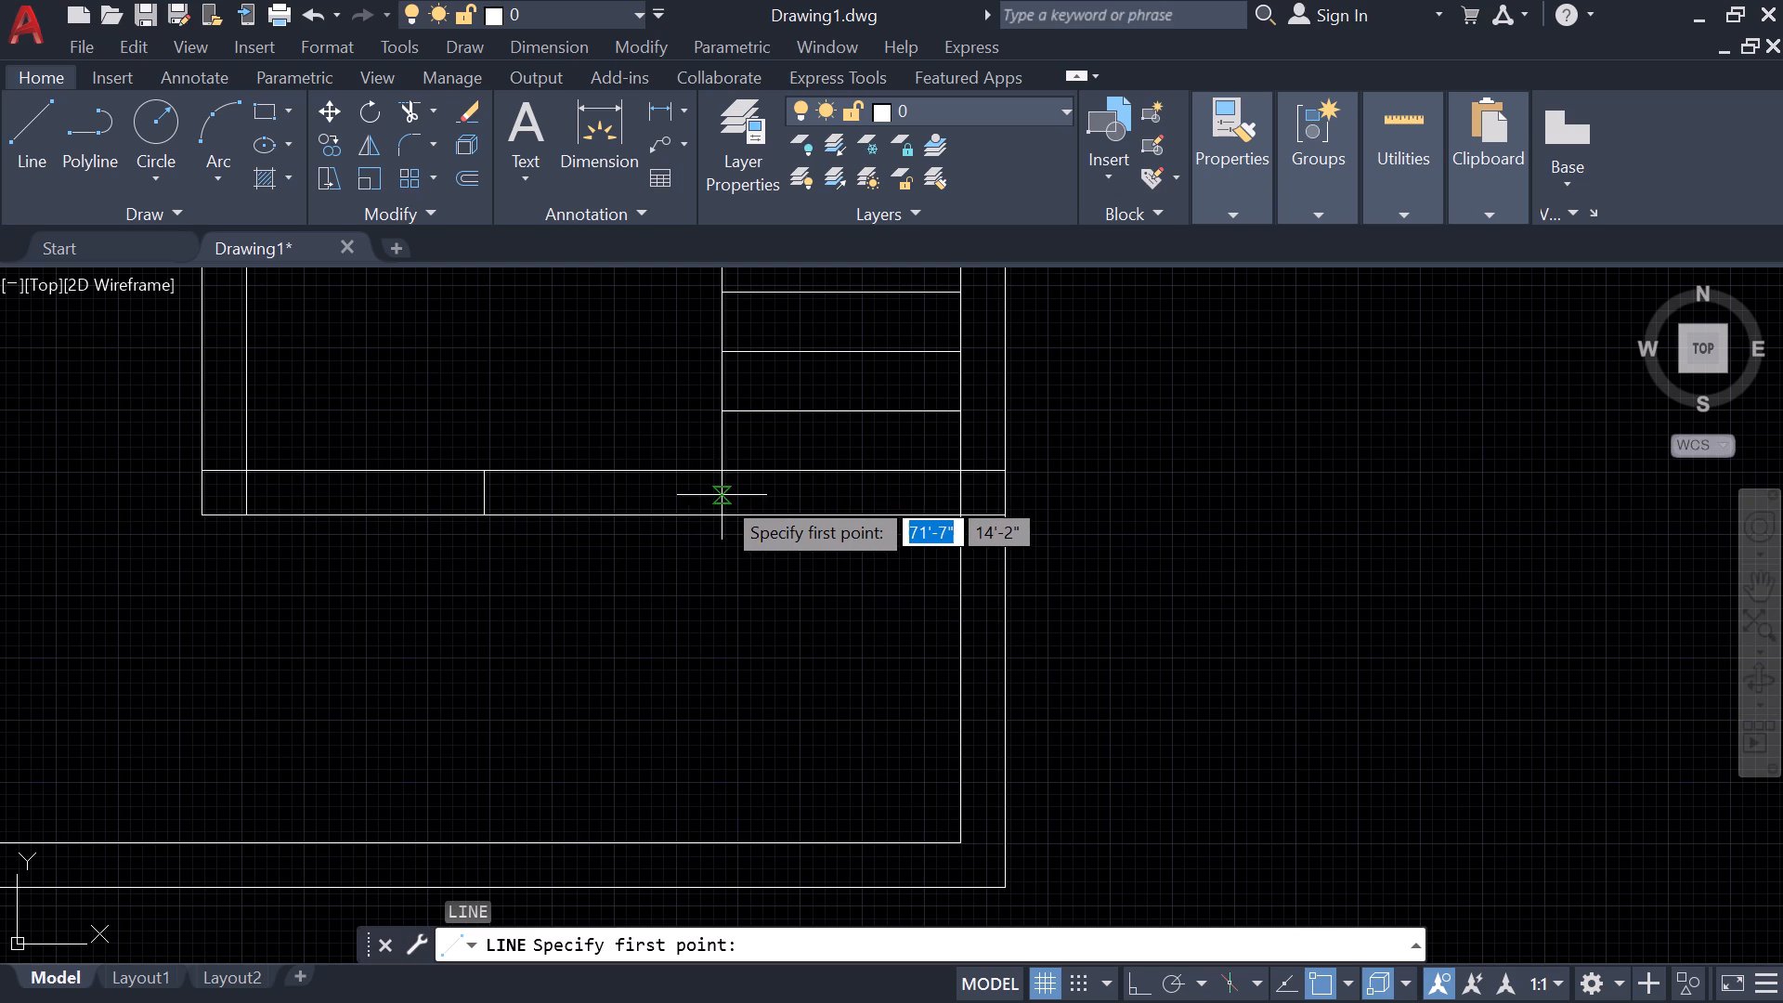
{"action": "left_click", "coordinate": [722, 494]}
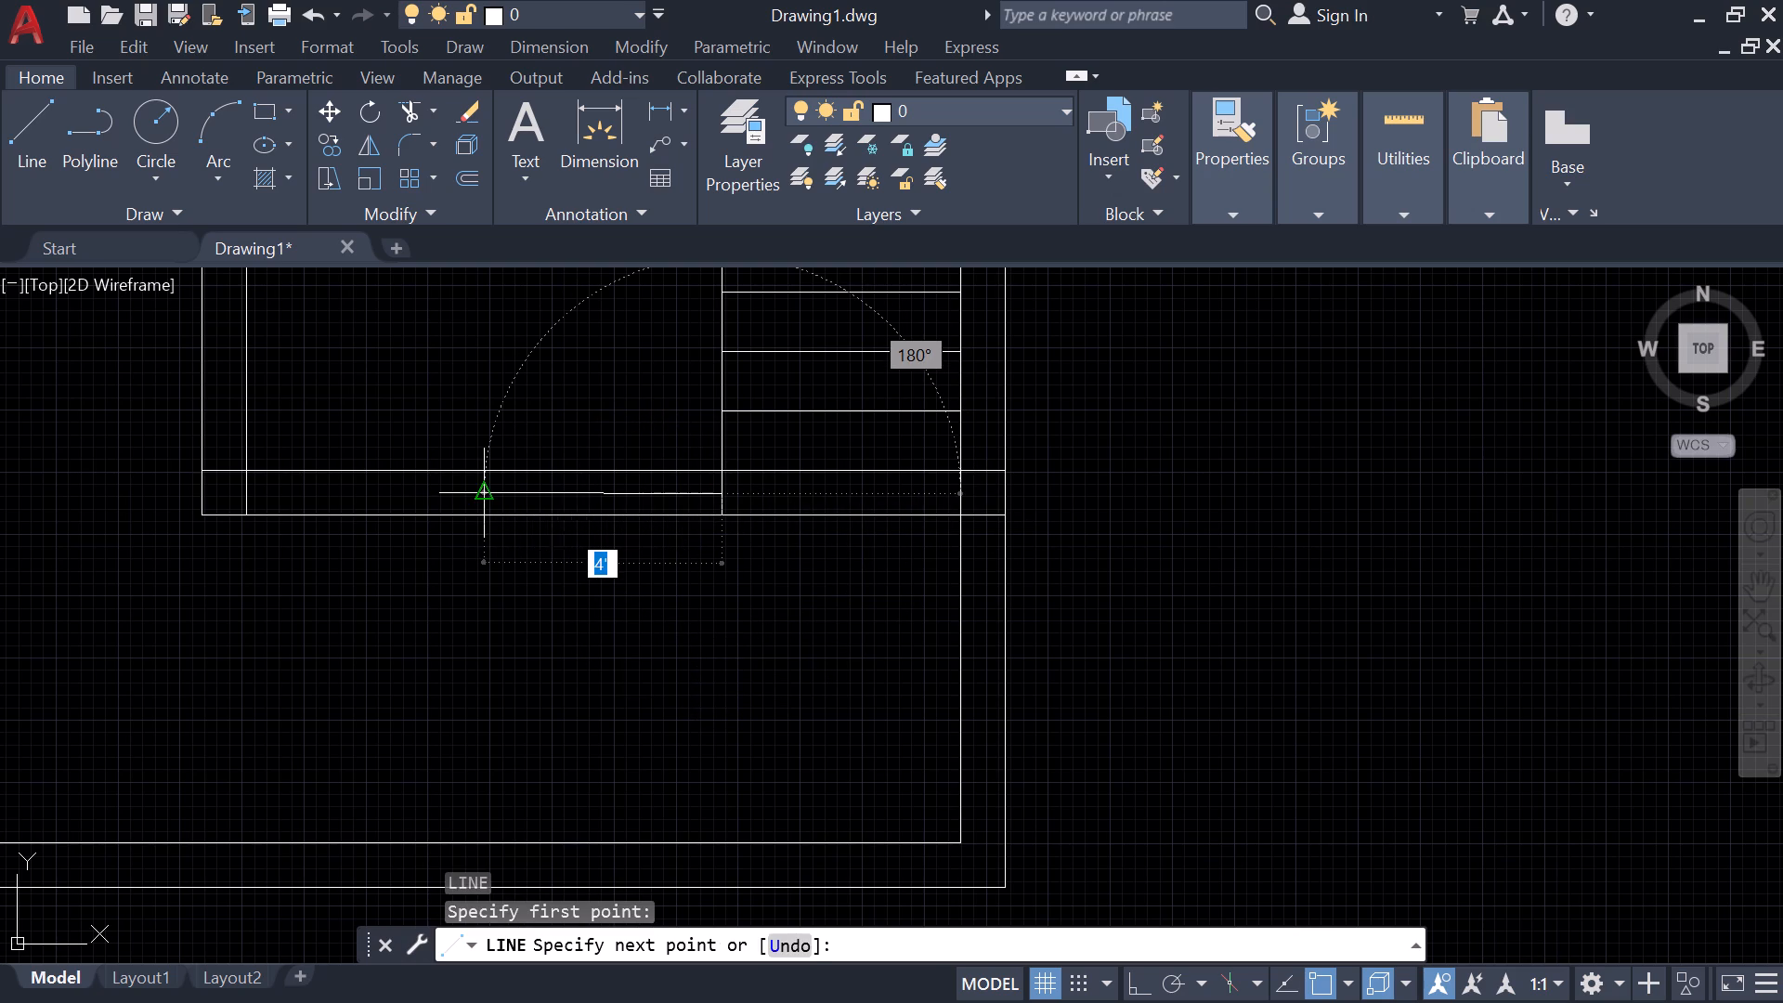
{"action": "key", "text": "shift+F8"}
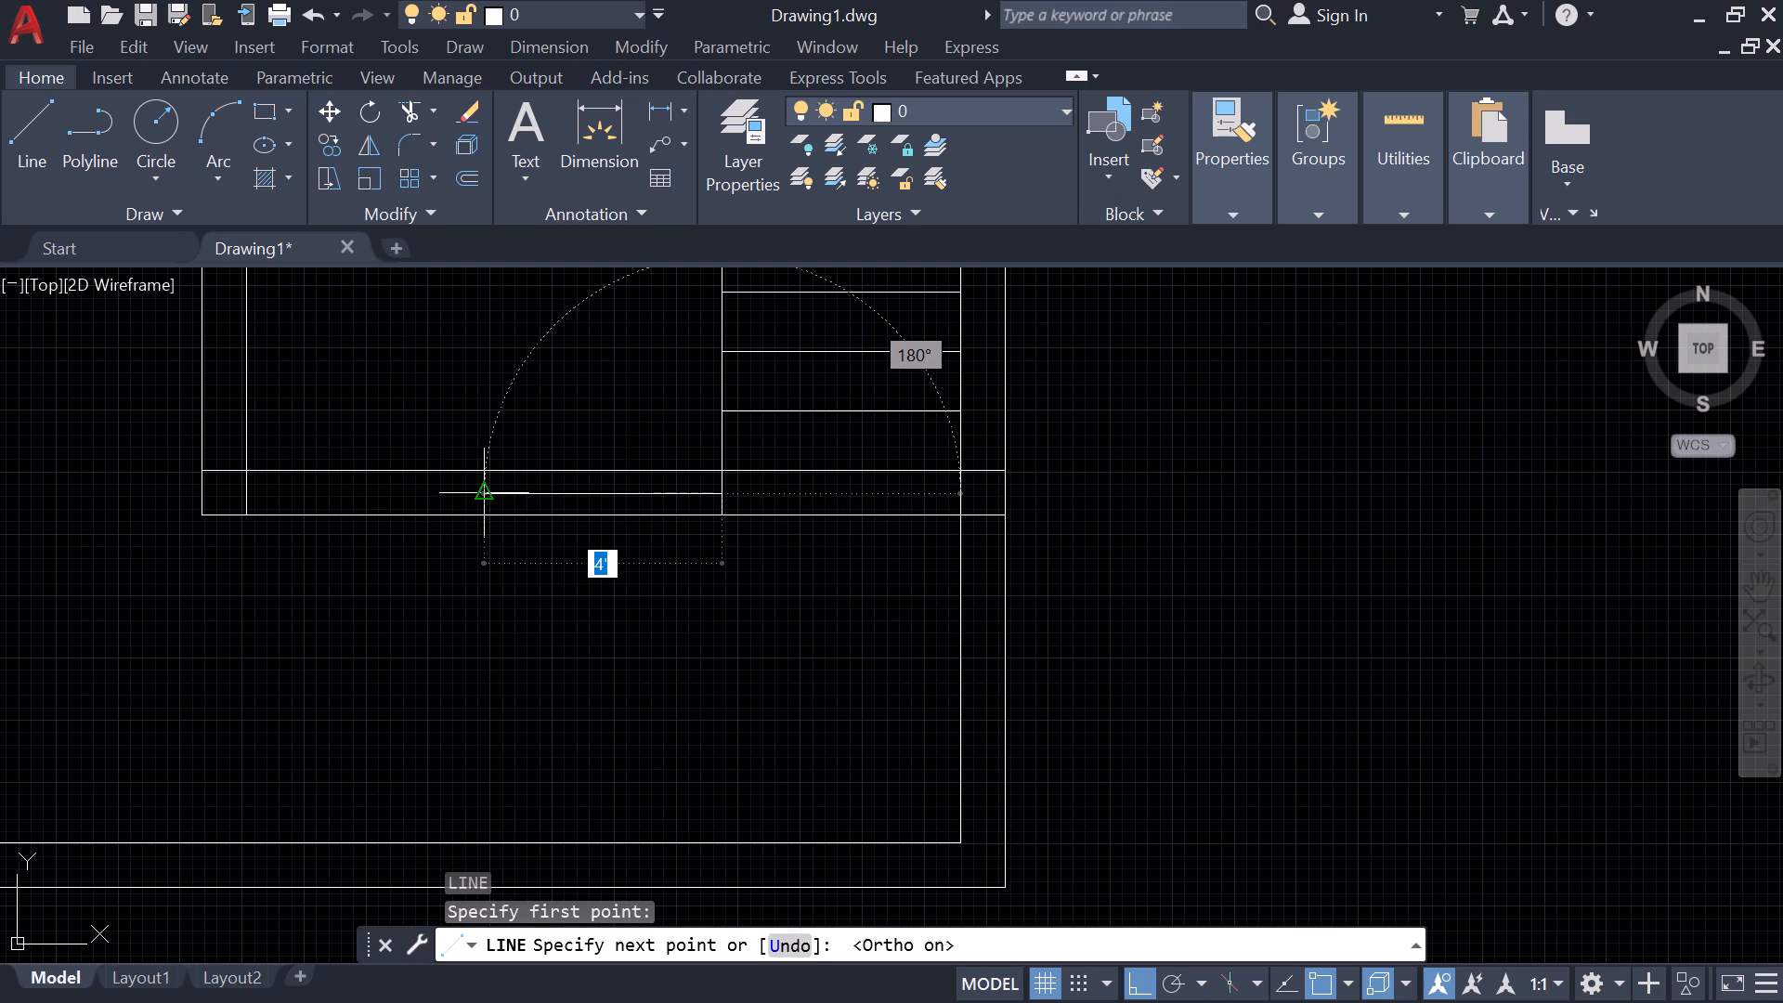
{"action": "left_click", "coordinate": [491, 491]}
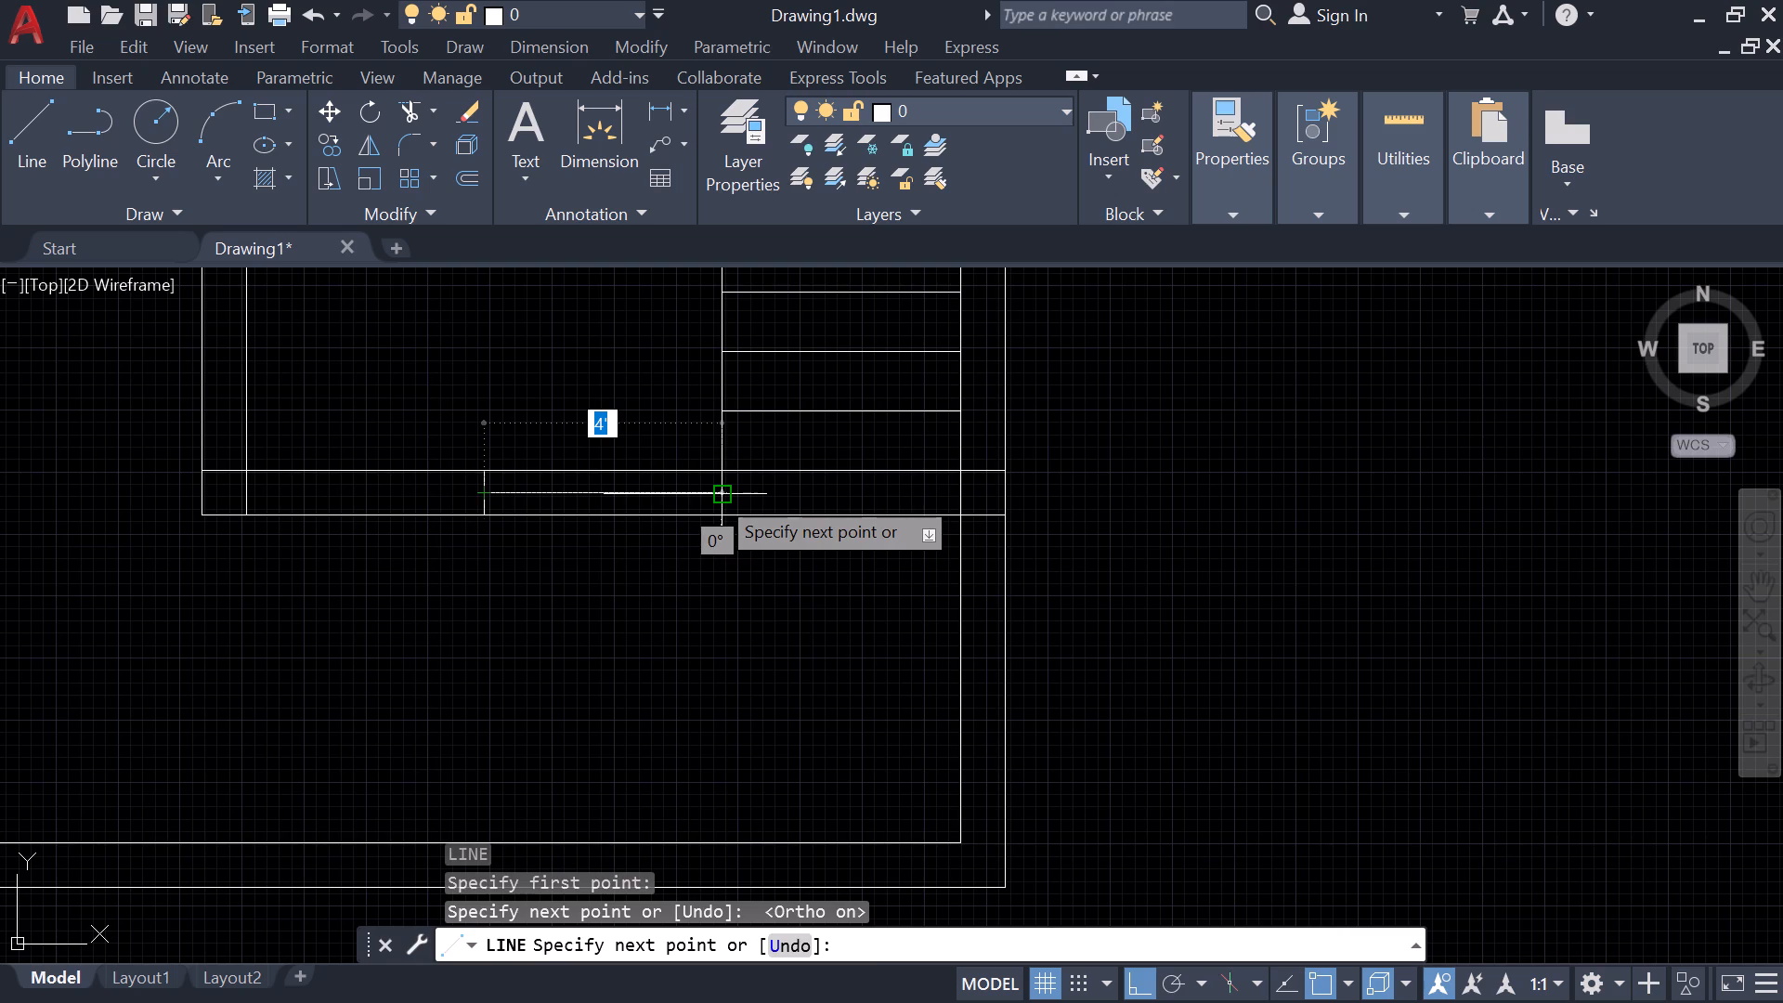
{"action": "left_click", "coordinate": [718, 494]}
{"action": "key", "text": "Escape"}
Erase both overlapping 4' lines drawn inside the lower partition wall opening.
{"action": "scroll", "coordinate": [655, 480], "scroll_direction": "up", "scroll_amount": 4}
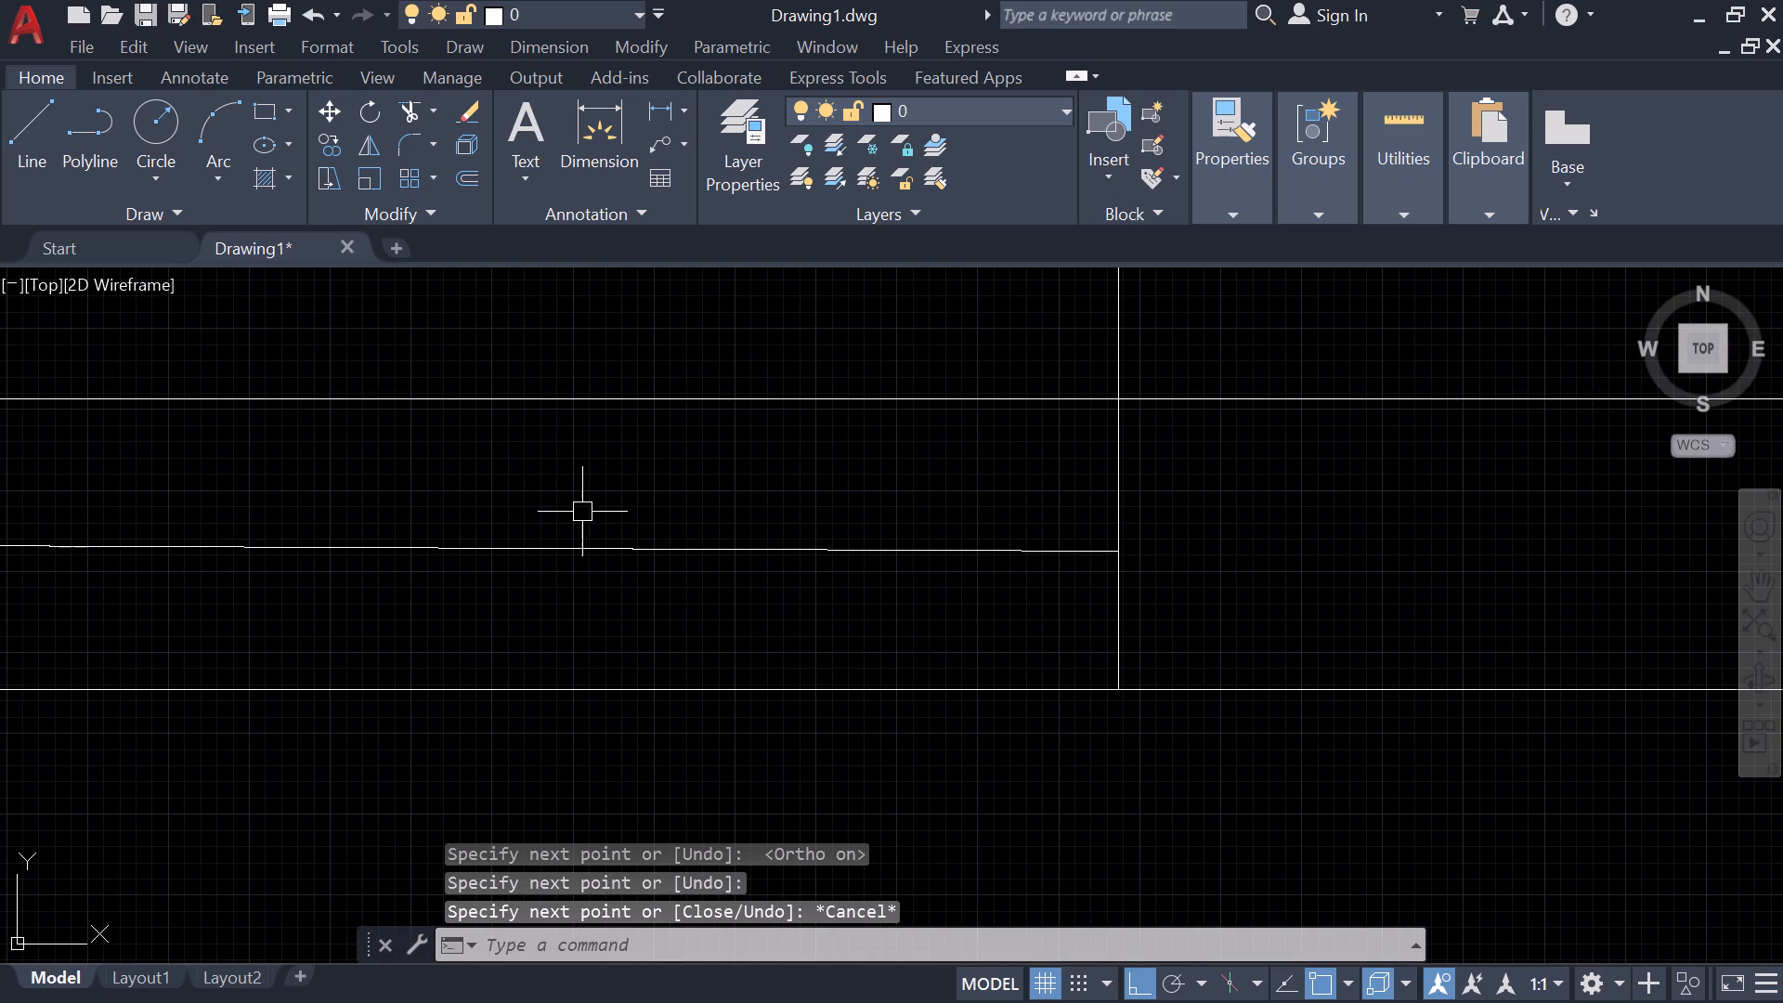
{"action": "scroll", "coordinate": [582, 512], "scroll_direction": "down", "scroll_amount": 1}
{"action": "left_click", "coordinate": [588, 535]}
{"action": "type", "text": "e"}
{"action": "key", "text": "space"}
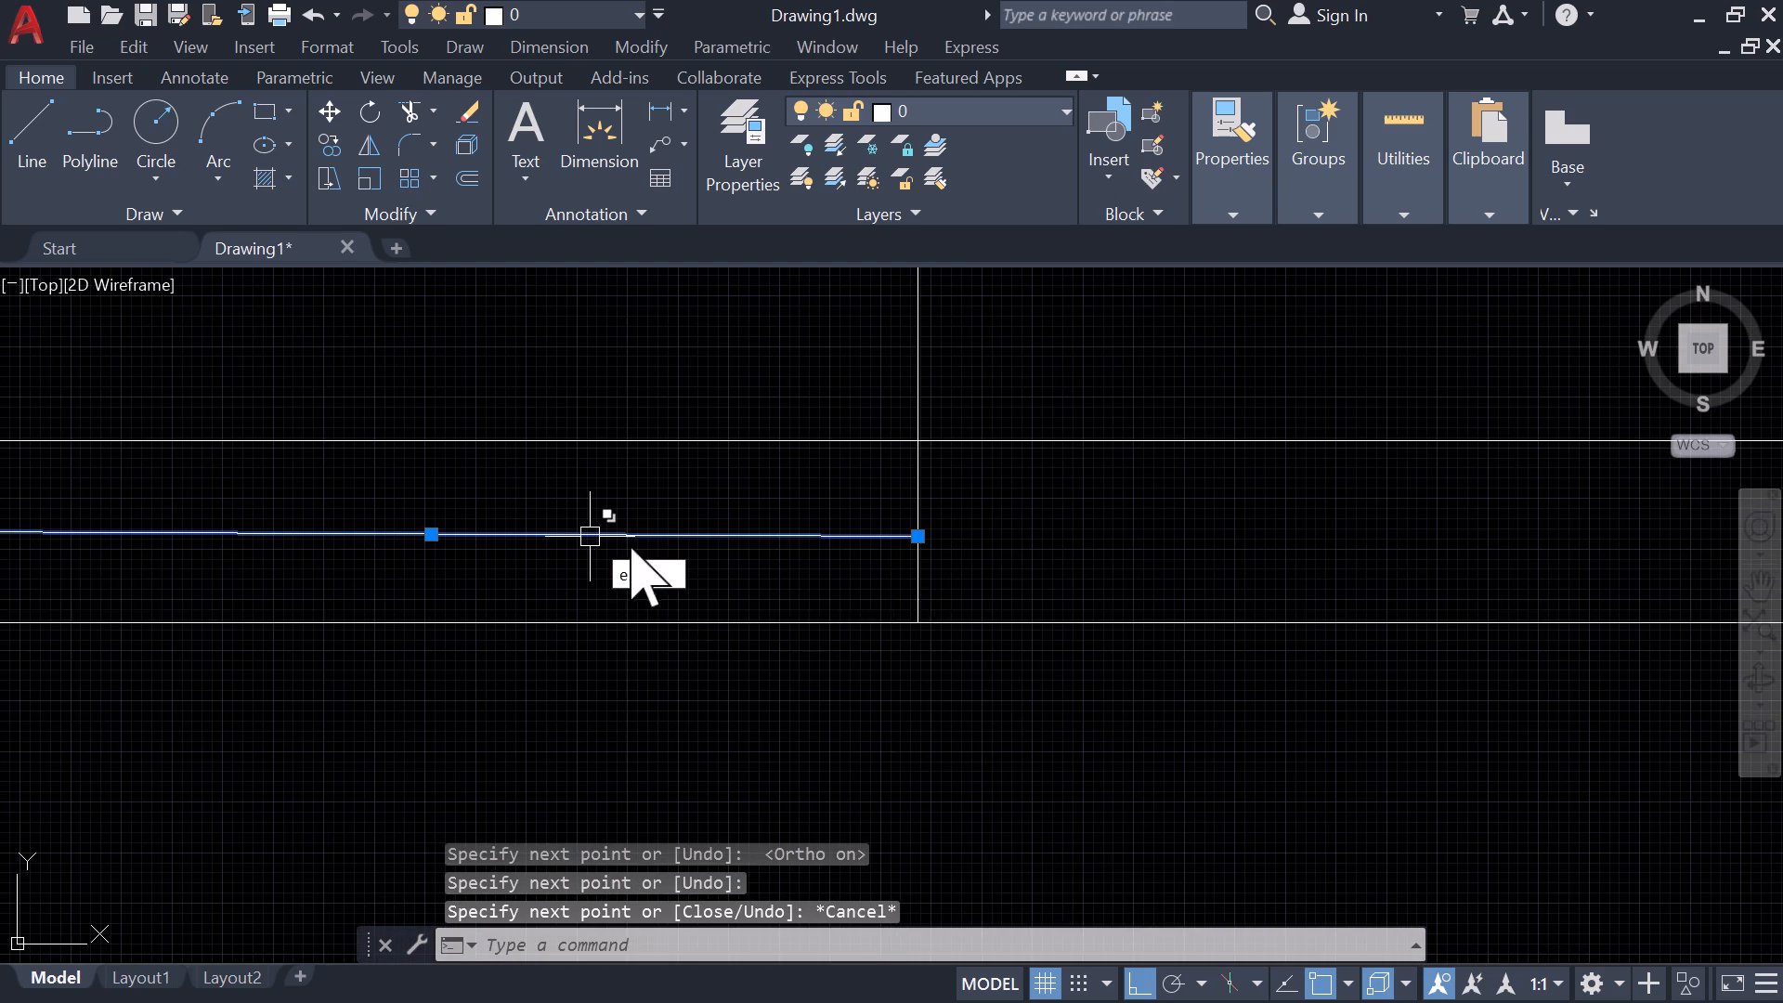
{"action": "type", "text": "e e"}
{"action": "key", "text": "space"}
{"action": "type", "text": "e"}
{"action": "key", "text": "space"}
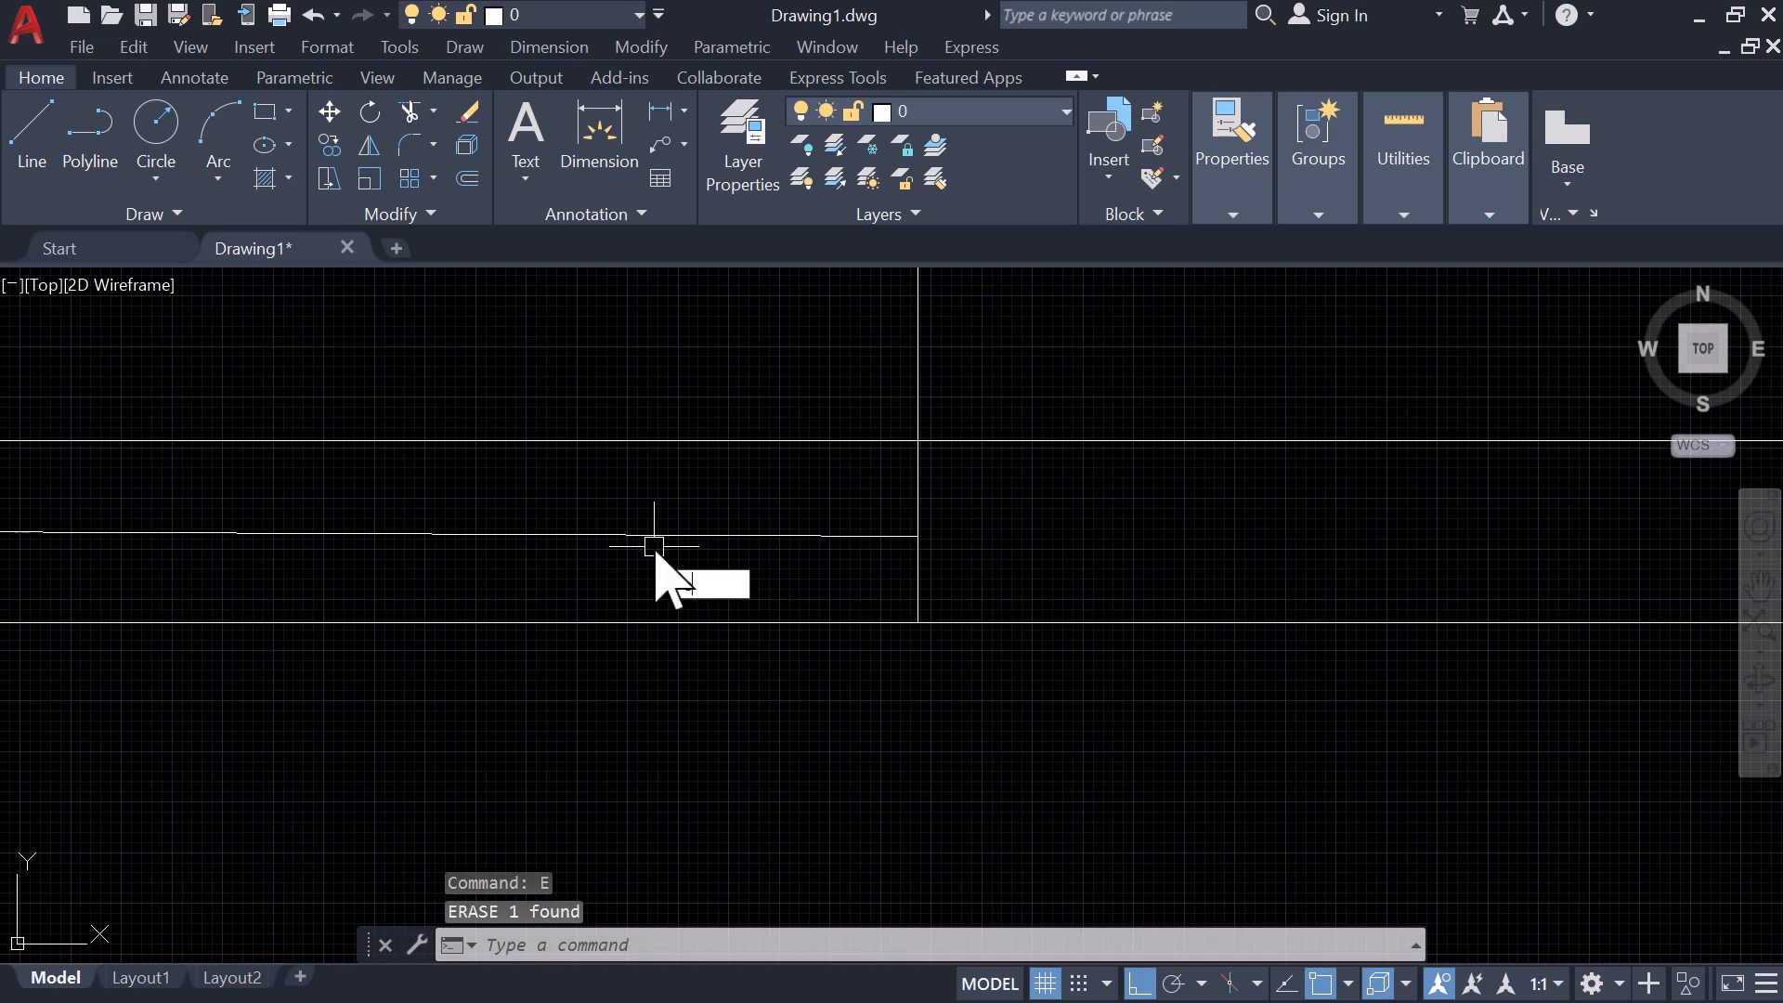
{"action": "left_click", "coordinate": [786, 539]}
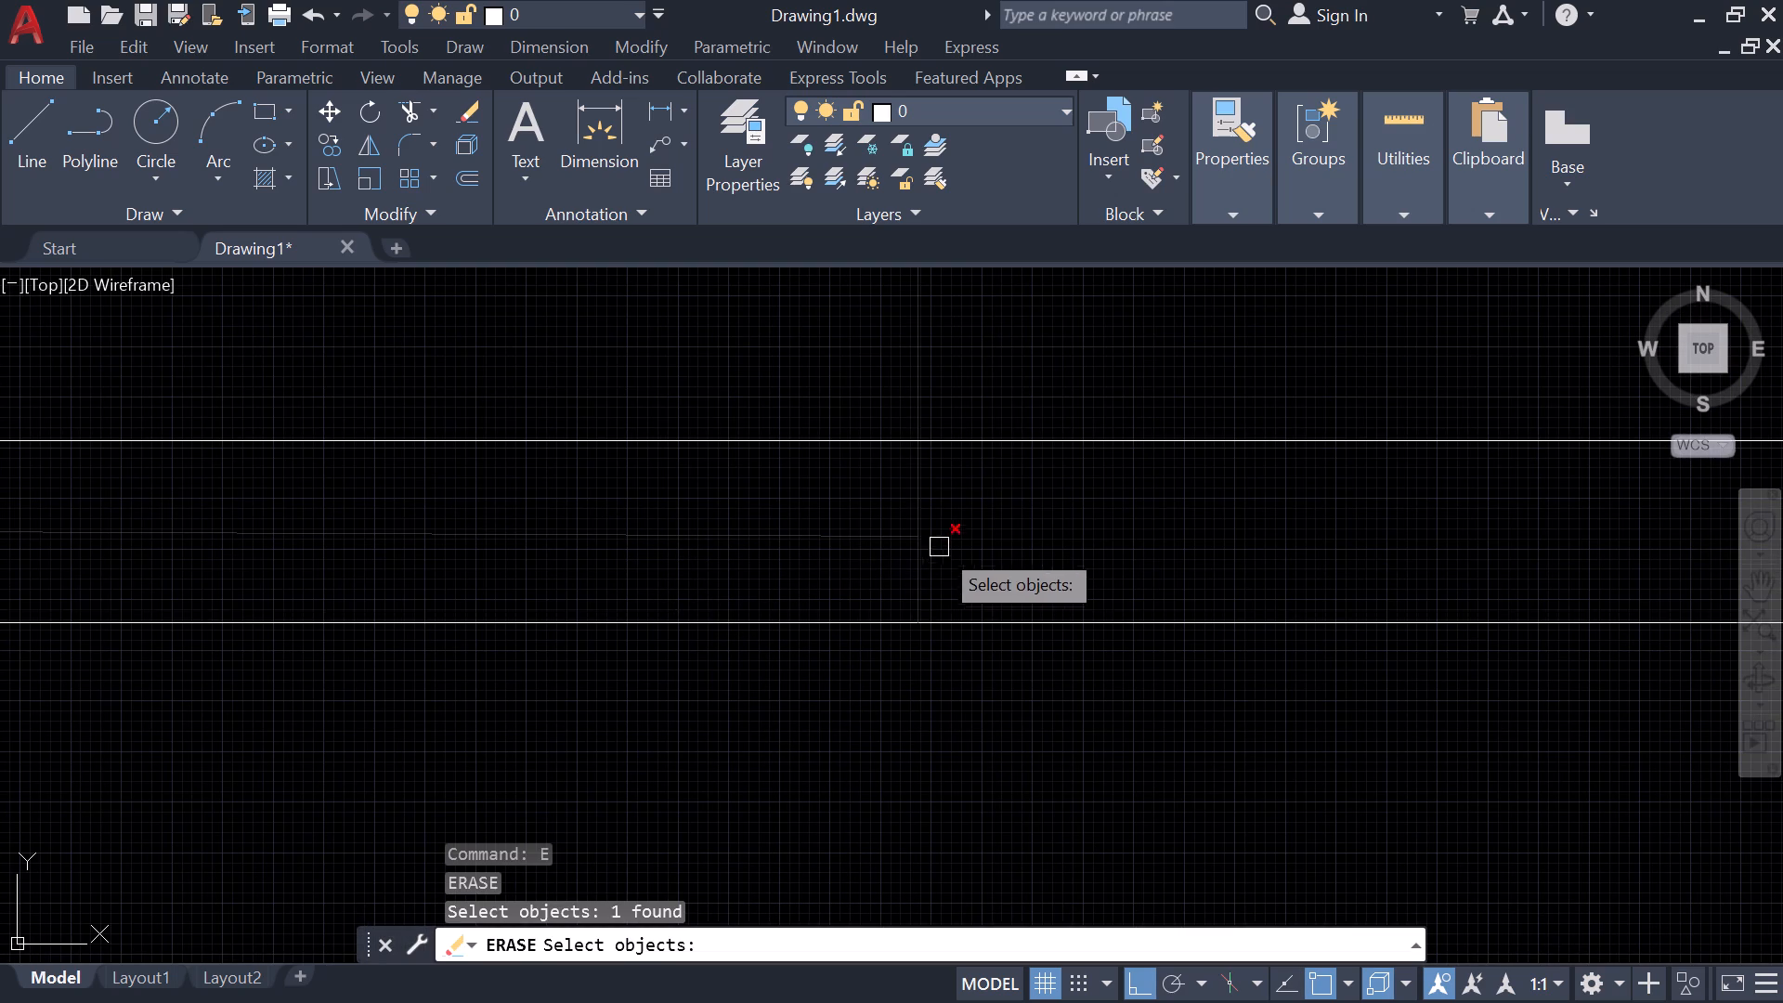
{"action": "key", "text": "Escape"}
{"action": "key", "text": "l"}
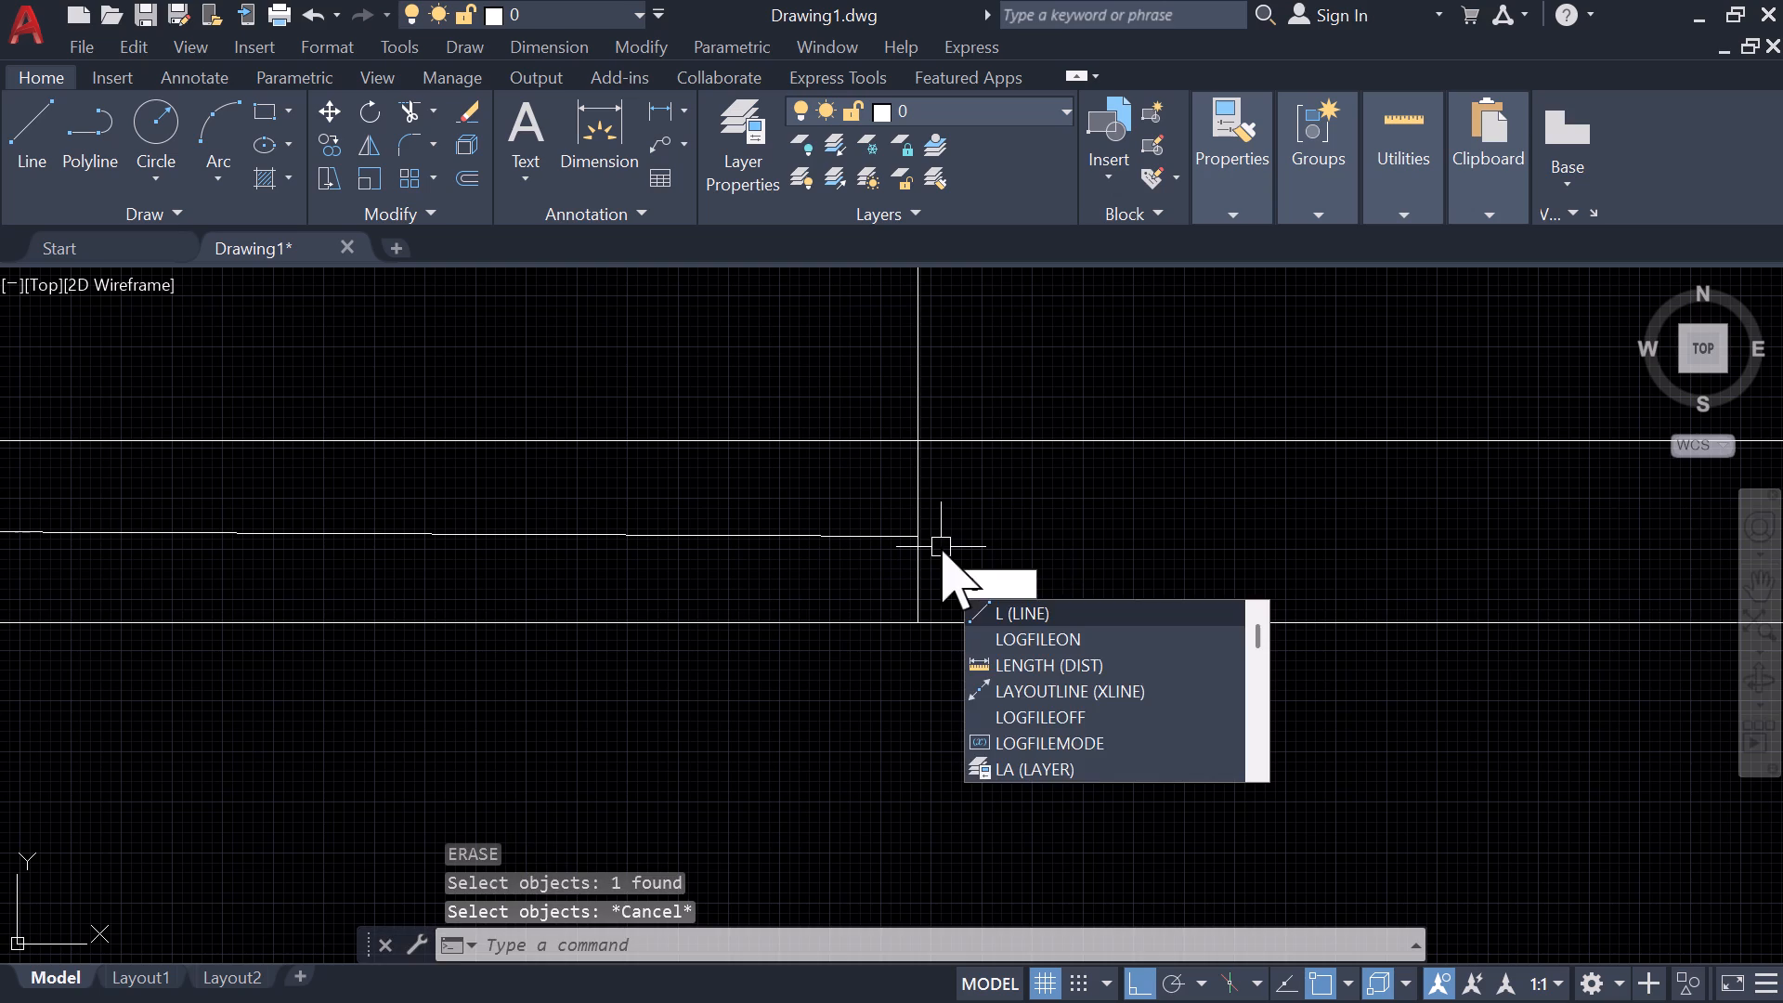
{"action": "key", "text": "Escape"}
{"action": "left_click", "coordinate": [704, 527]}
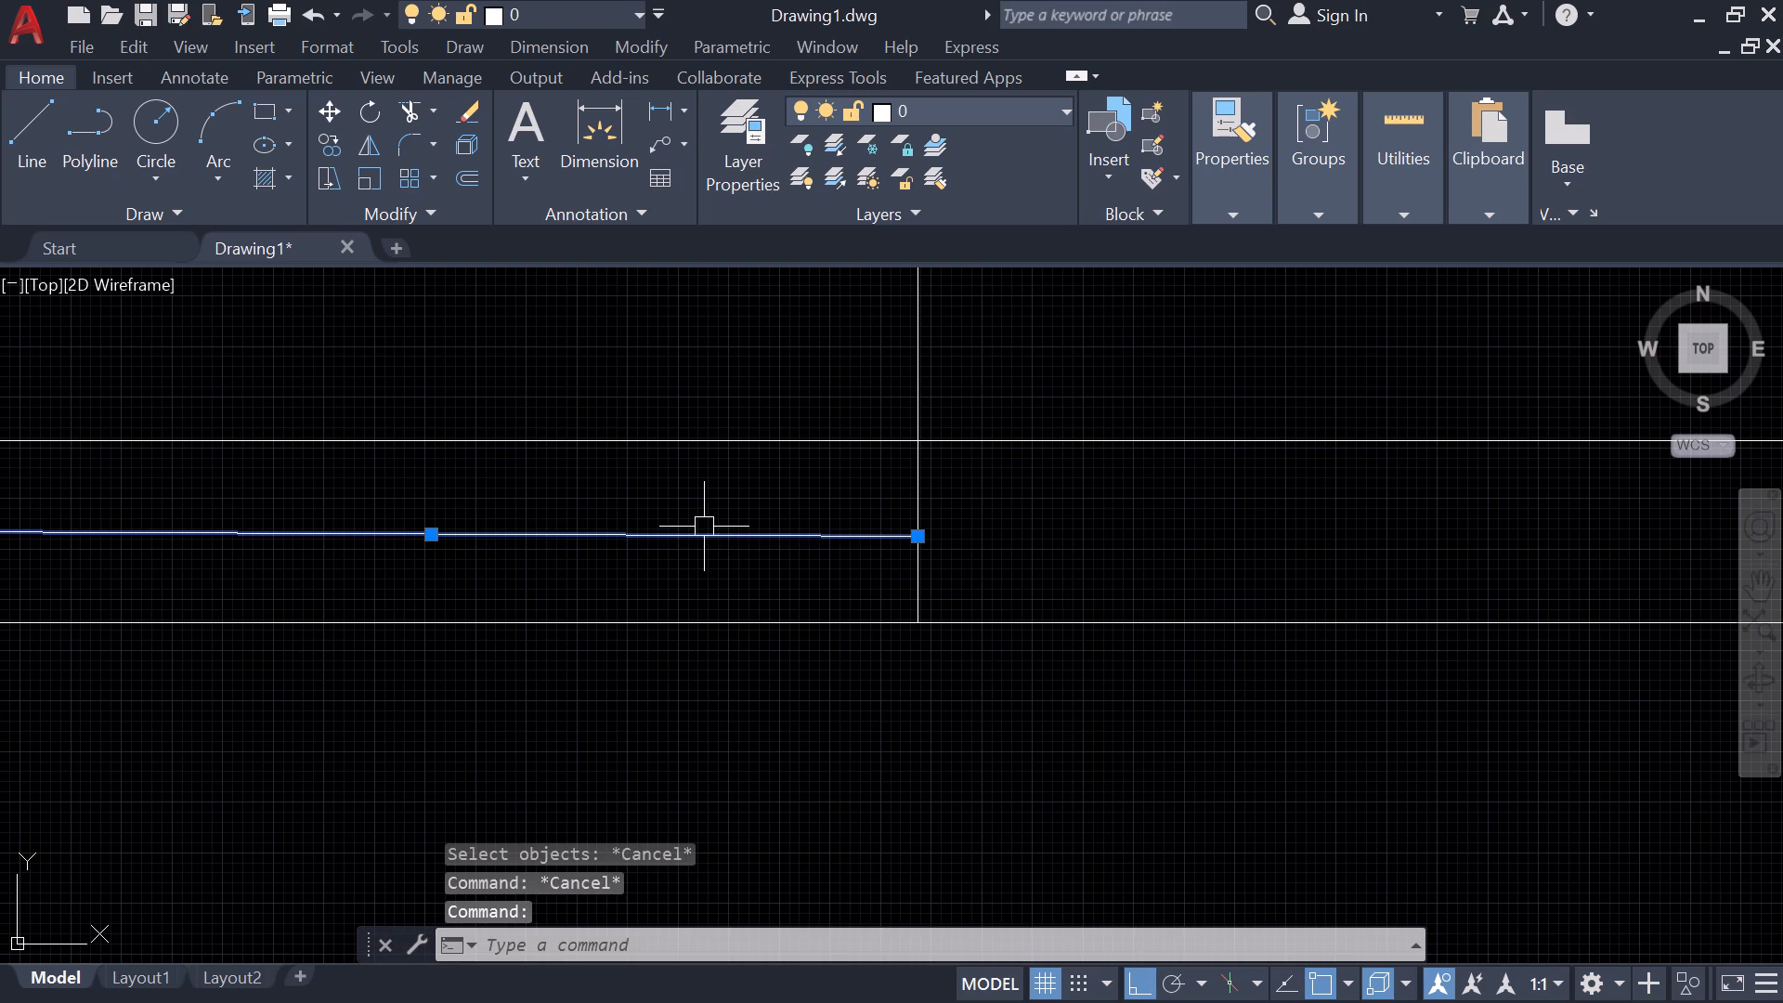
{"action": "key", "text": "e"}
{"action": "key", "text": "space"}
Draw a horizontal 4' line with Ortho on inside the lower partition, from the stair's side line to the short segment across the wall.
{"action": "key", "text": "l"}
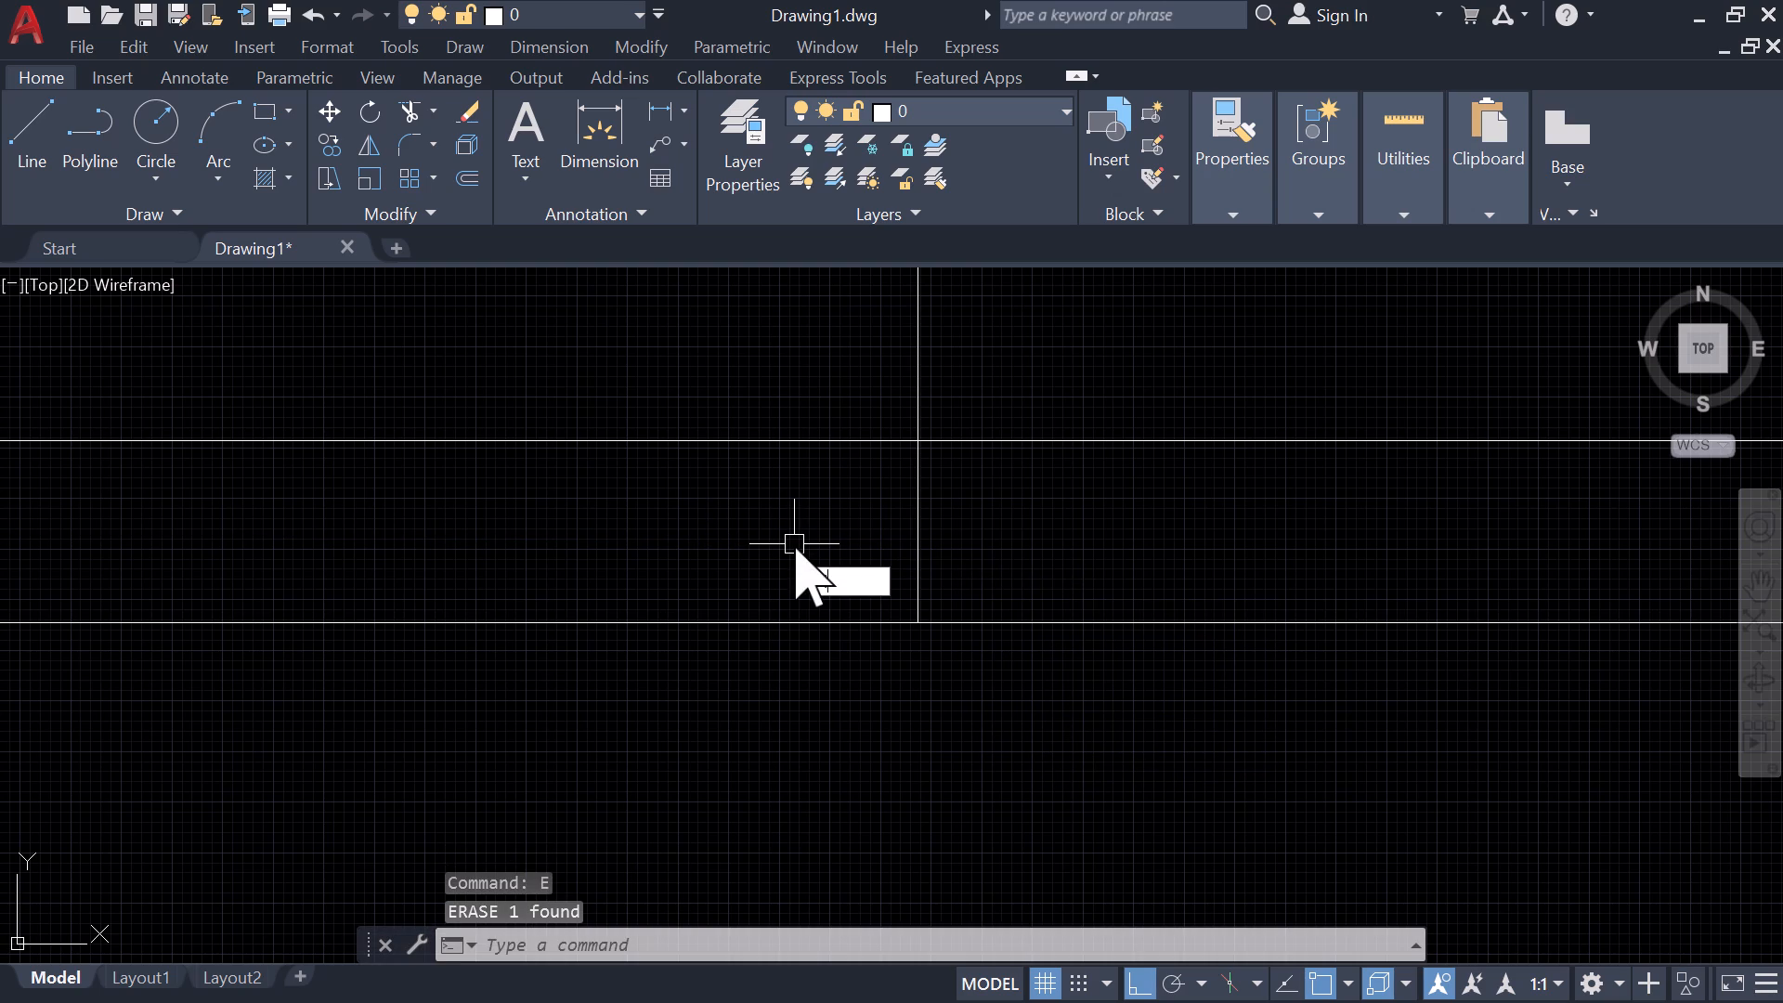
{"action": "key", "text": "Return"}
{"action": "left_click", "coordinate": [916, 538]}
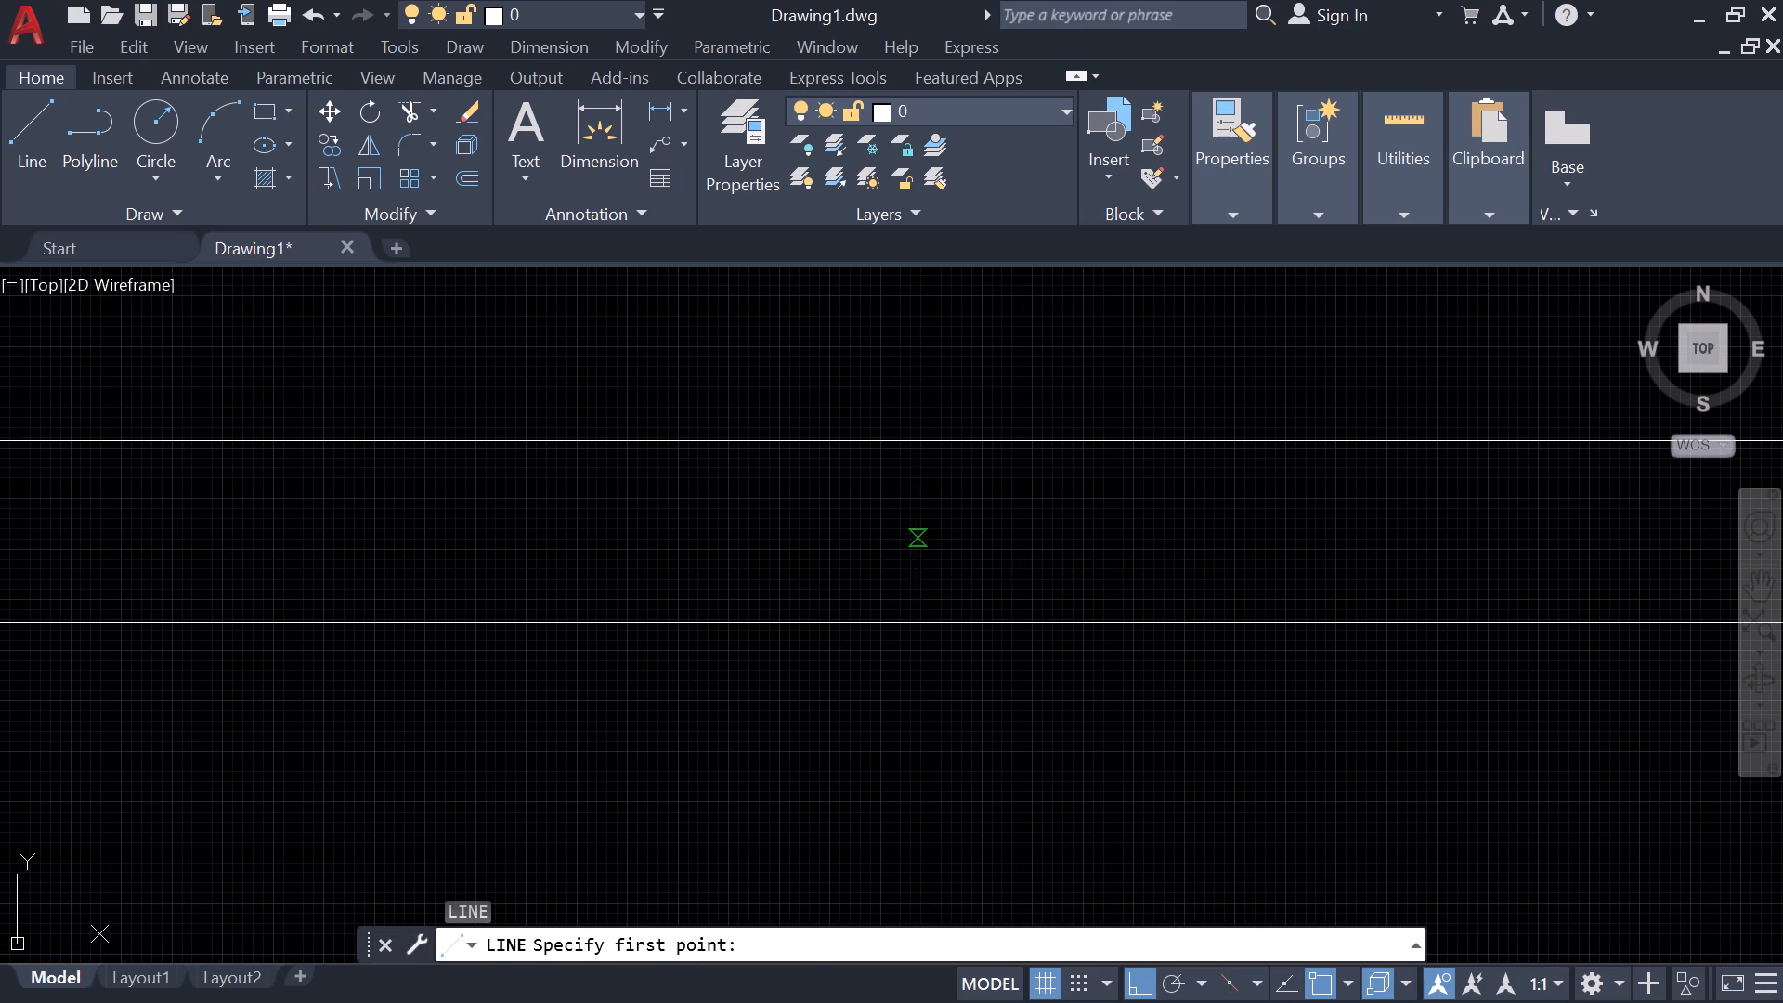
{"action": "scroll", "coordinate": [207, 548], "scroll_direction": "down", "scroll_amount": 4}
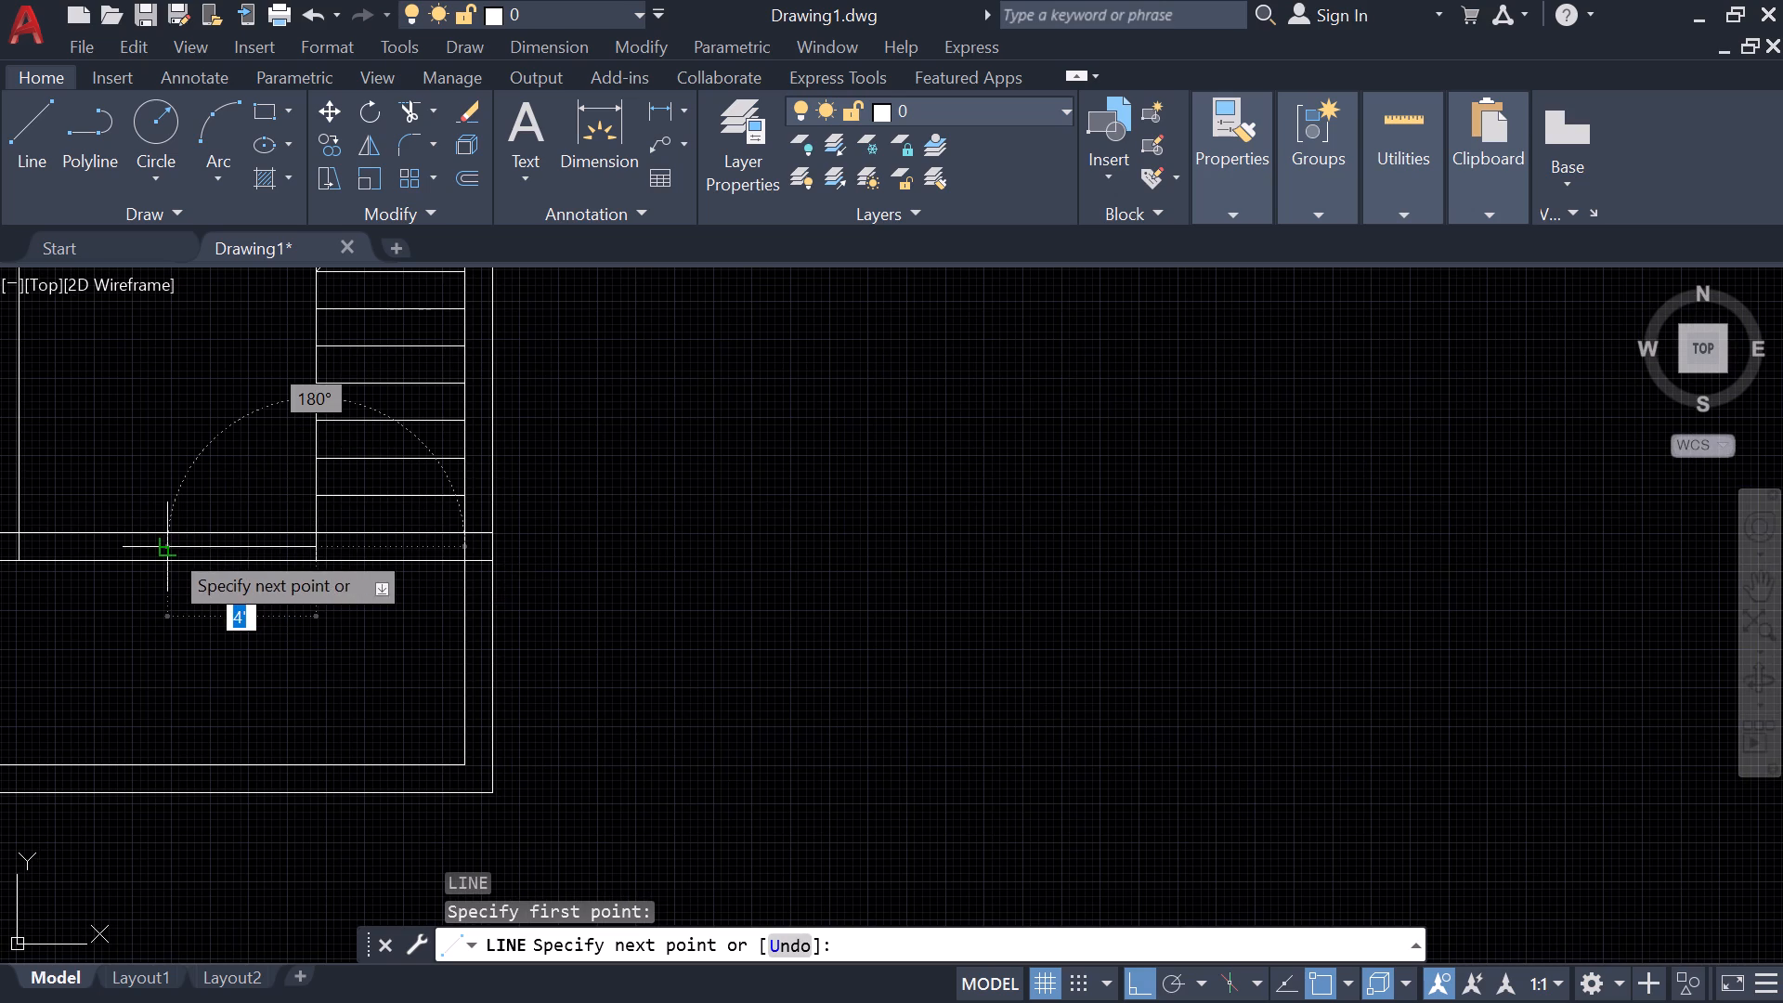
{"action": "left_click", "coordinate": [168, 548]}
{"action": "key", "text": "Escape"}
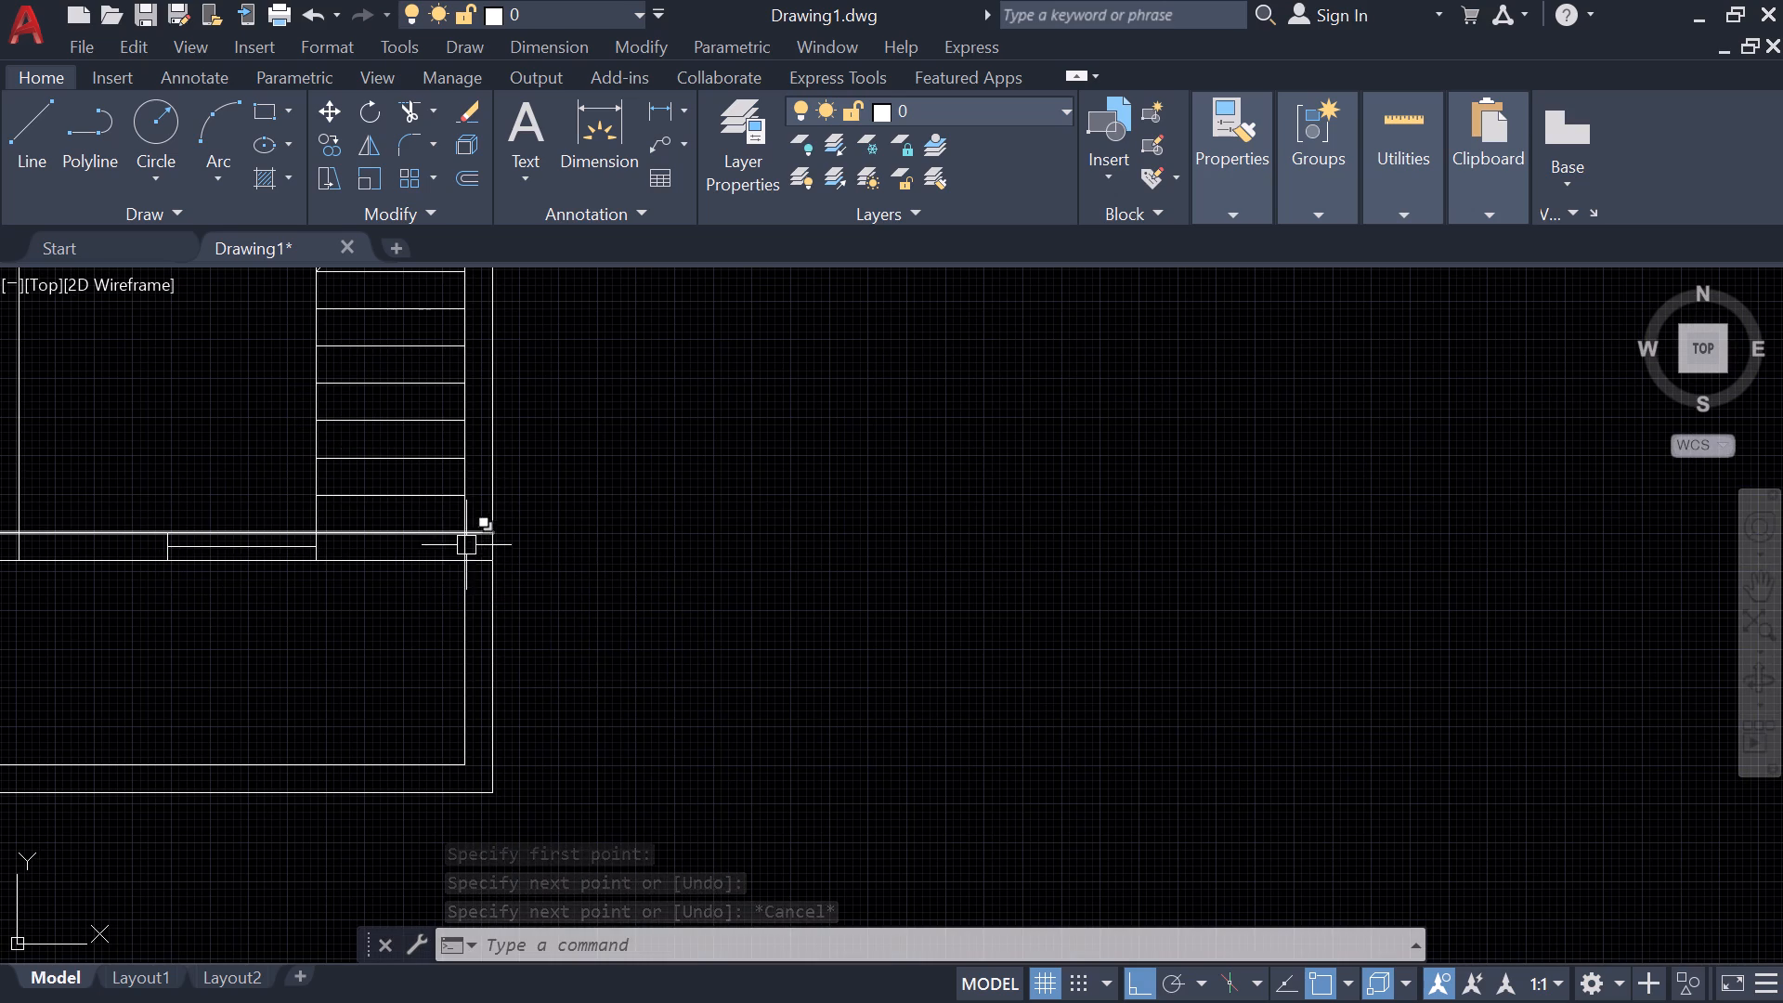
Draw a second horizontal line about 4' long across the lower partition's opening, slightly above the existing middle line.
{"action": "scroll", "coordinate": [301, 540], "scroll_direction": "up", "scroll_amount": 4}
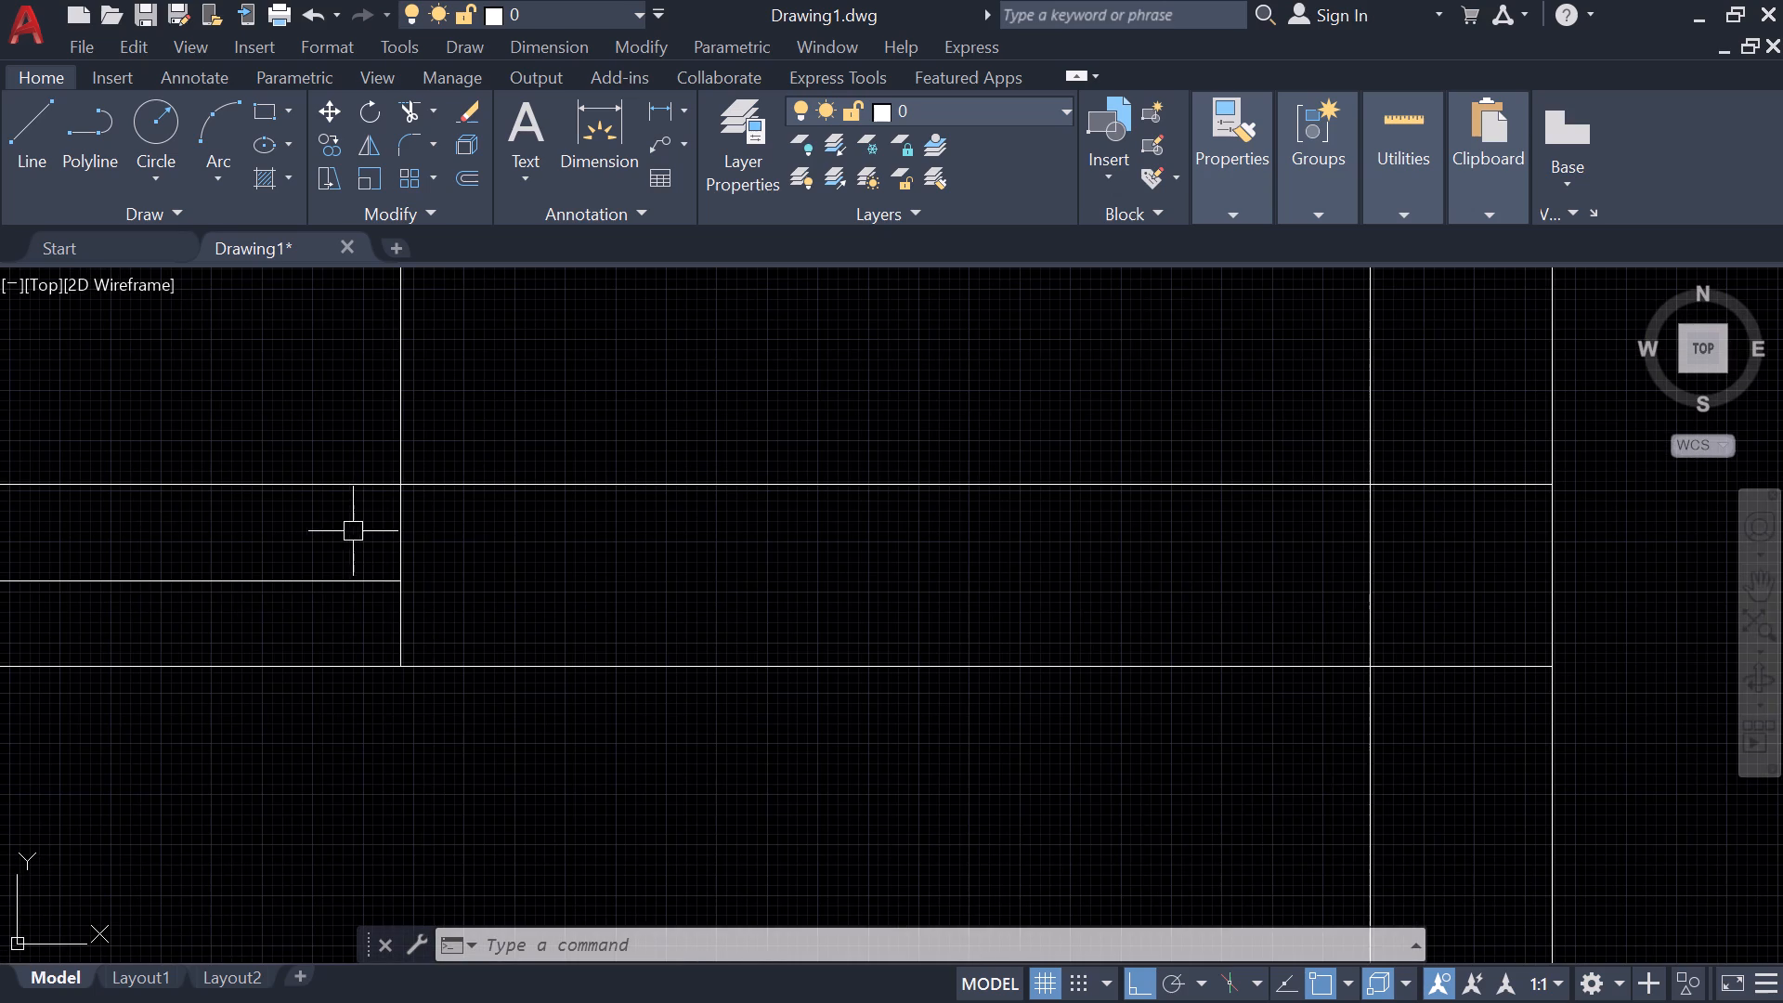
{"action": "middle_click_drag", "start_coordinate": [347, 531], "coordinate": [992, 570]}
{"action": "scroll", "coordinate": [664, 576], "scroll_direction": "up", "scroll_amount": 1}
{"action": "scroll", "coordinate": [1052, 559], "scroll_direction": "down", "scroll_amount": 2}
{"action": "key", "text": "l"}
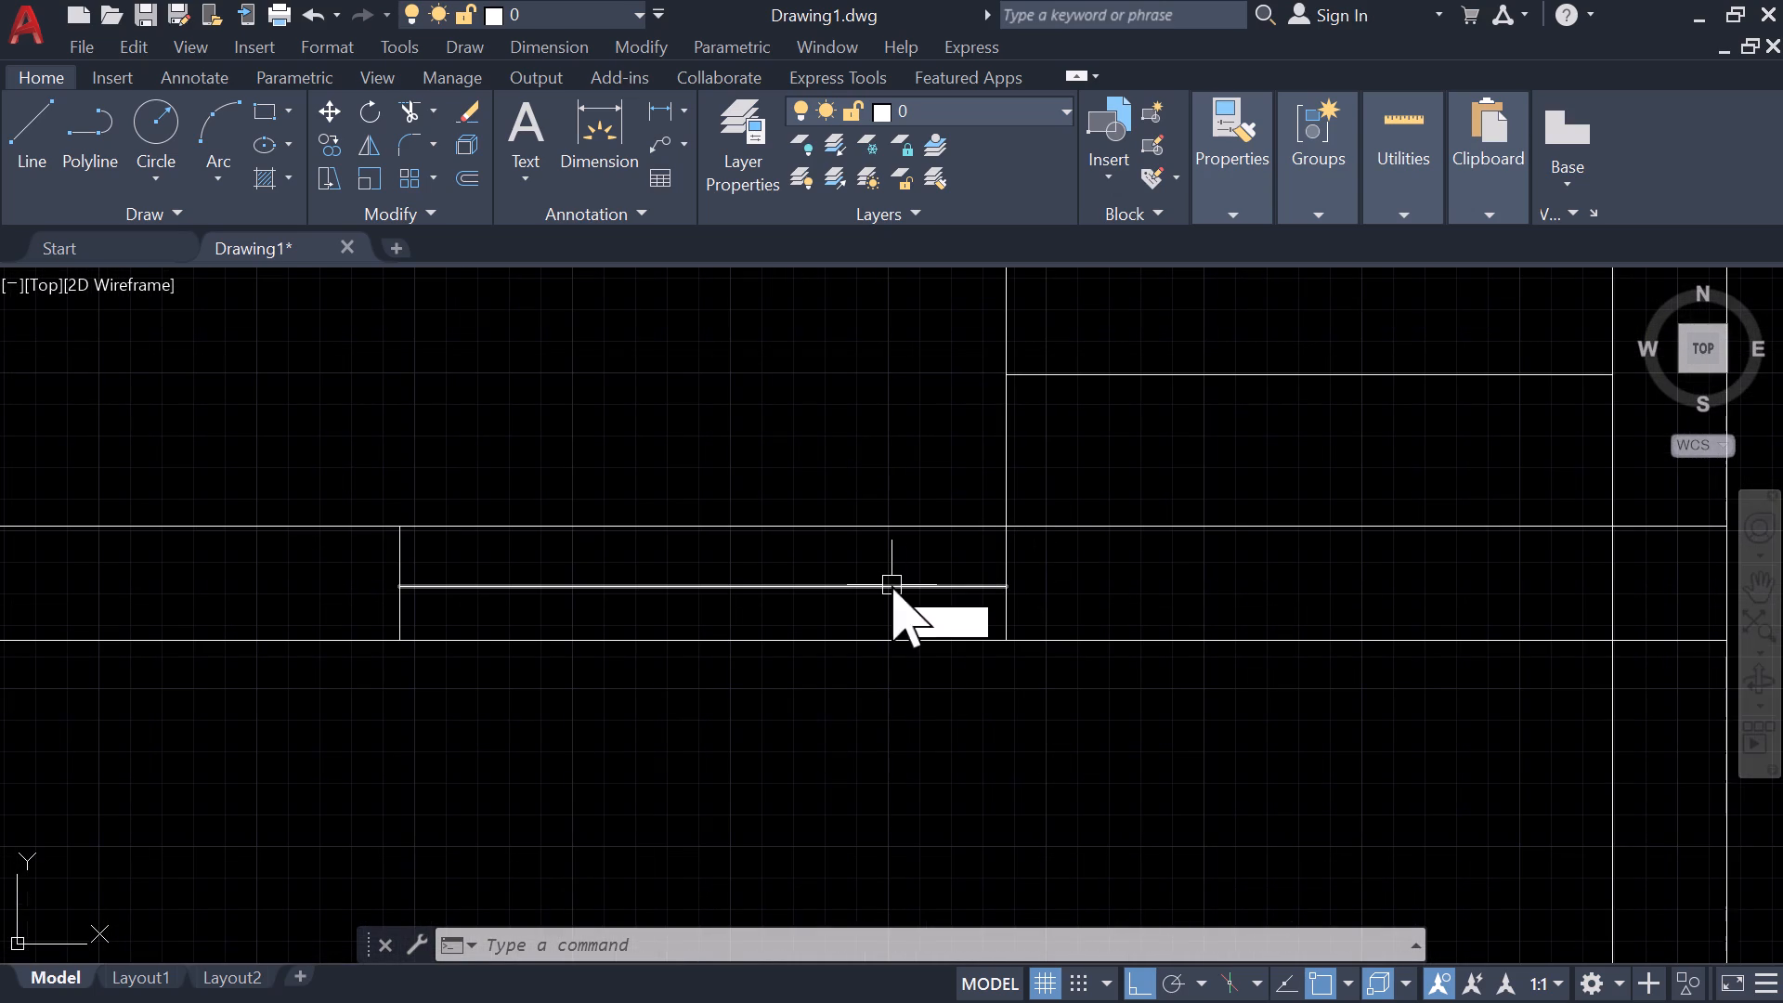
{"action": "key", "text": "Return"}
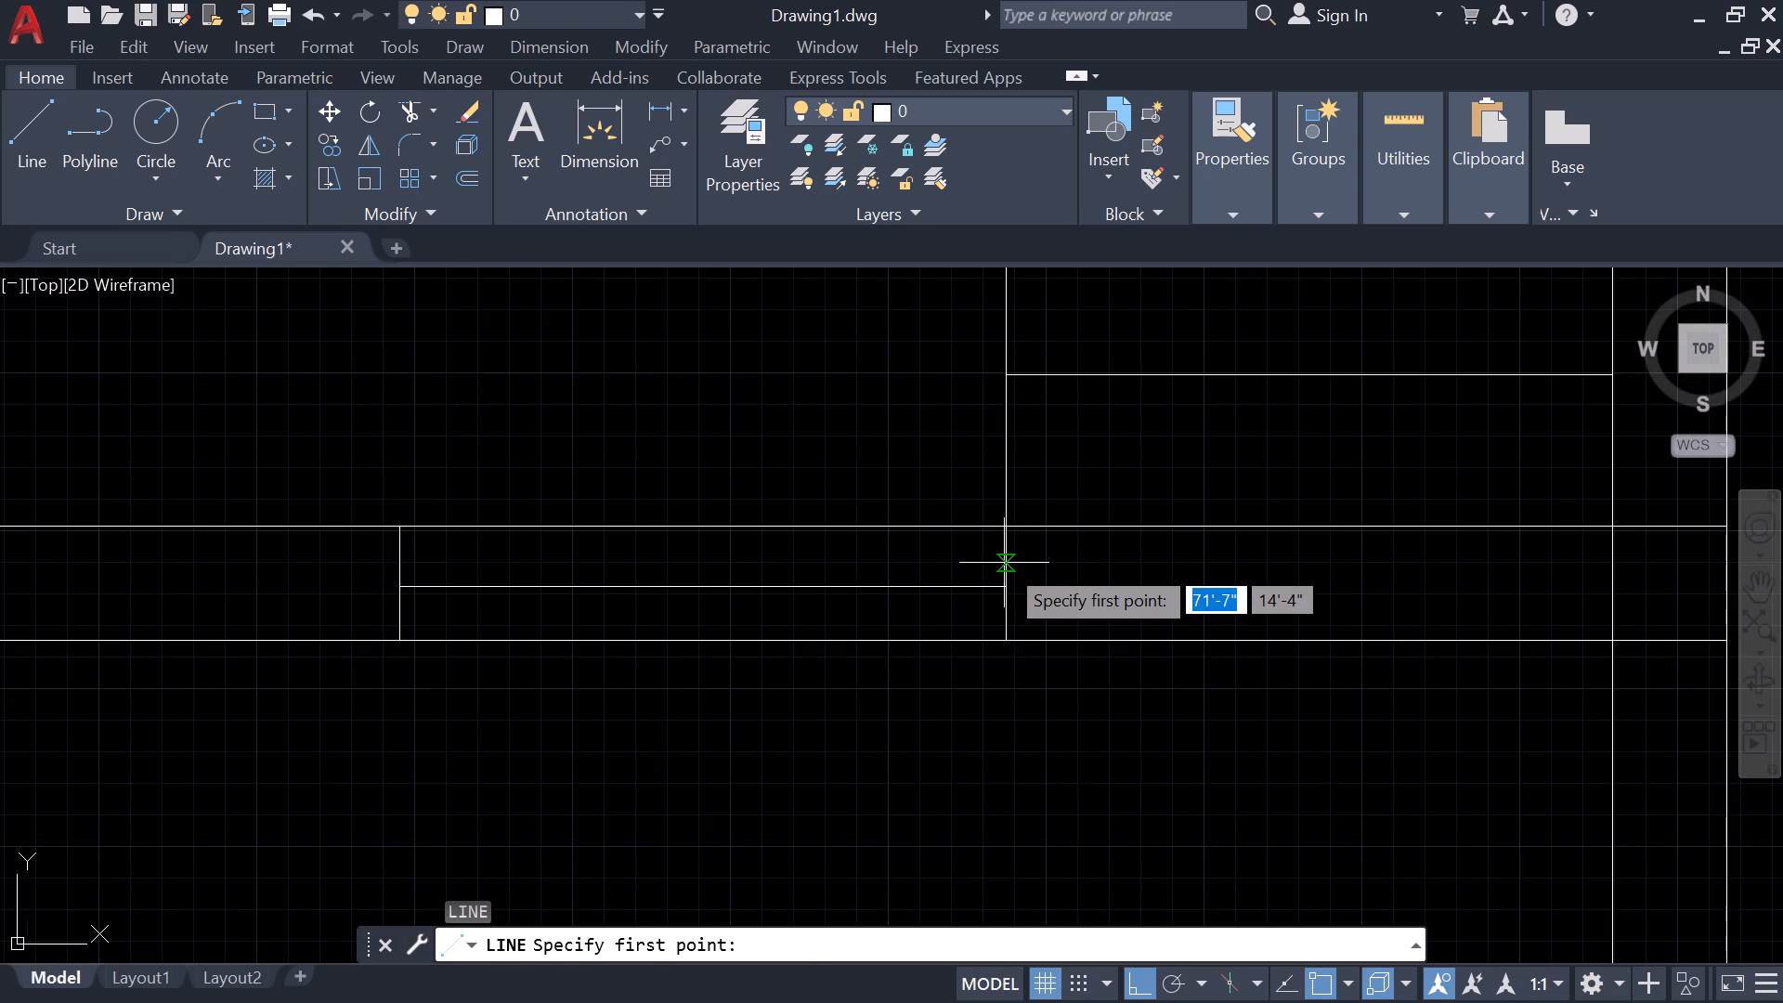
{"action": "left_click", "coordinate": [1004, 563]}
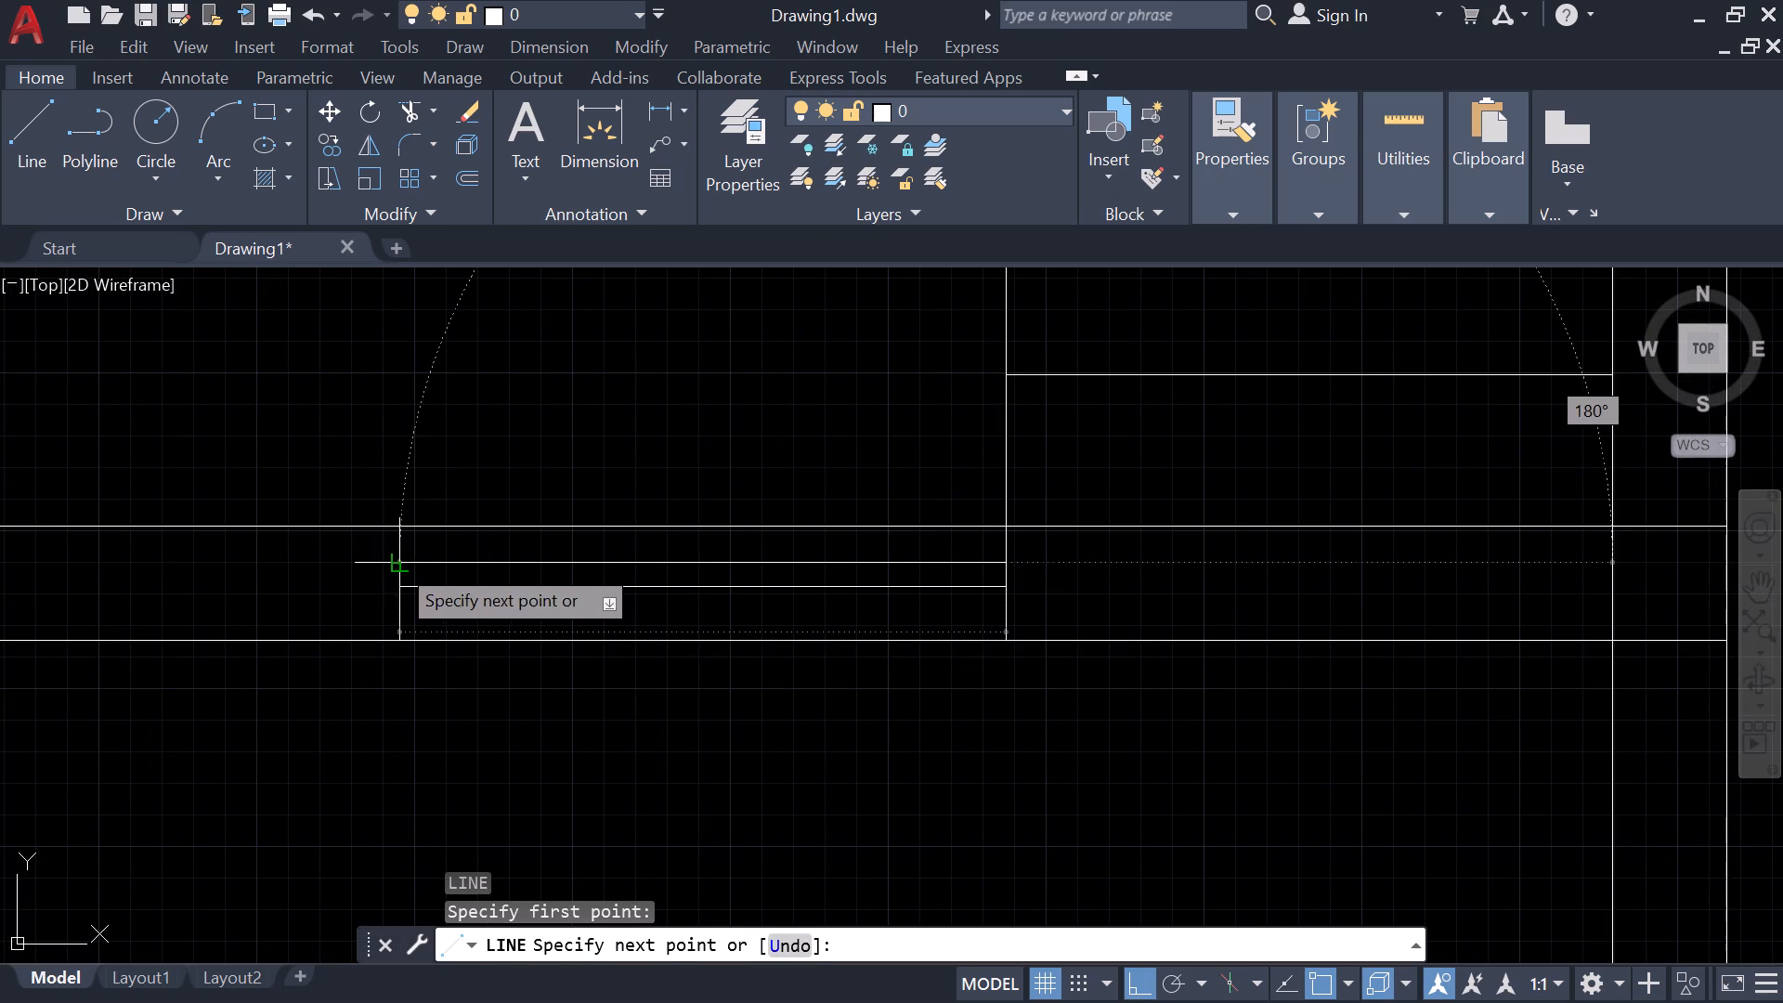
{"action": "left_click", "coordinate": [396, 563]}
{"action": "key", "text": "Escape"}
Mirror the new upper opening line about the middle line, keeping the source line.
{"action": "type", "text": "mi"}
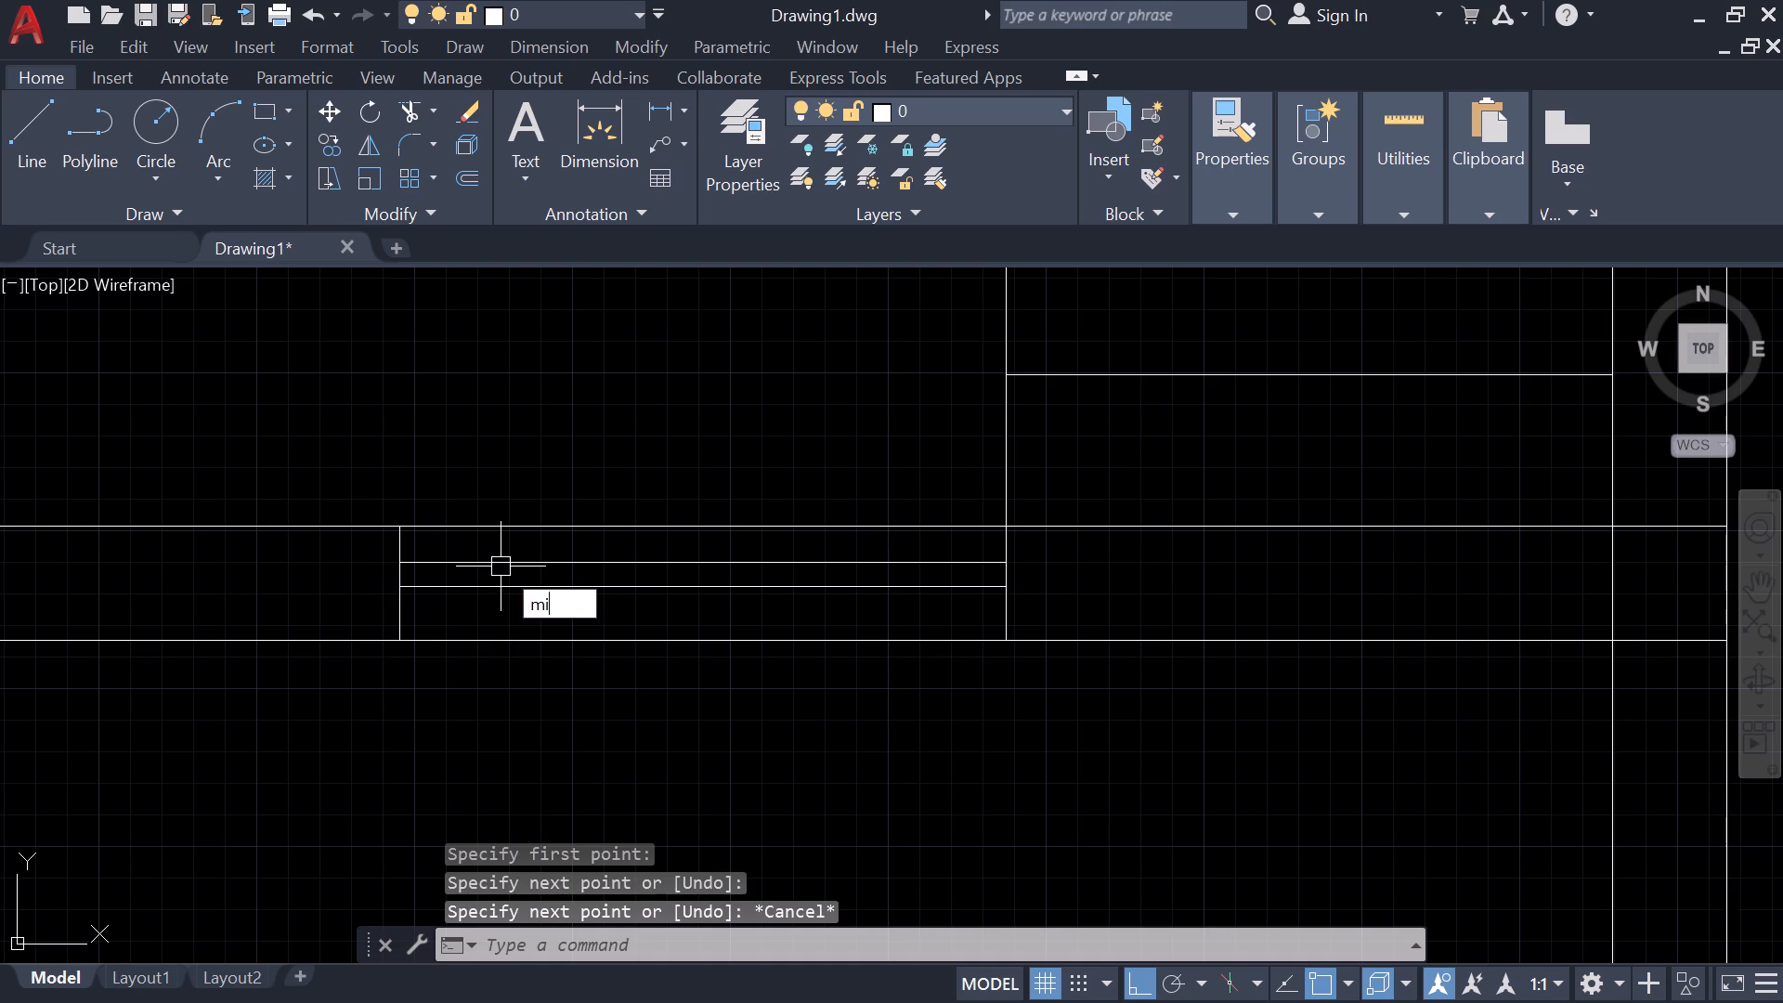
{"action": "key", "text": "space"}
{"action": "left_click", "coordinate": [501, 567]}
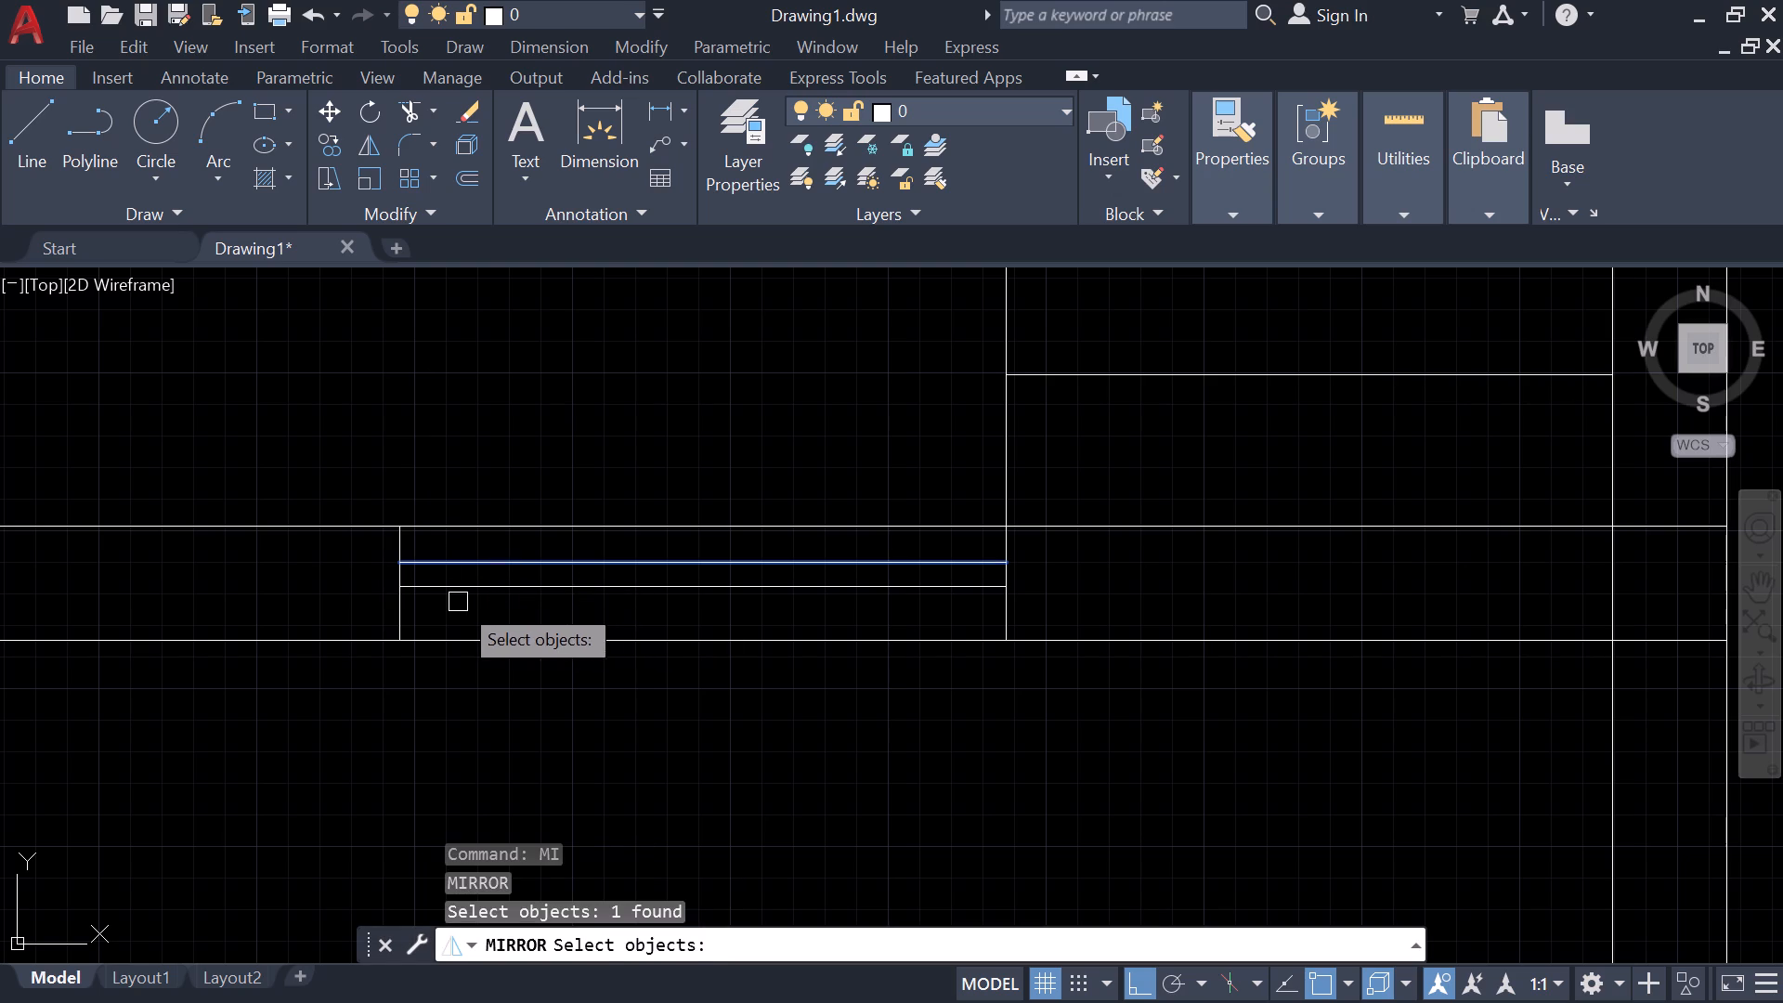
{"action": "key", "text": "Return"}
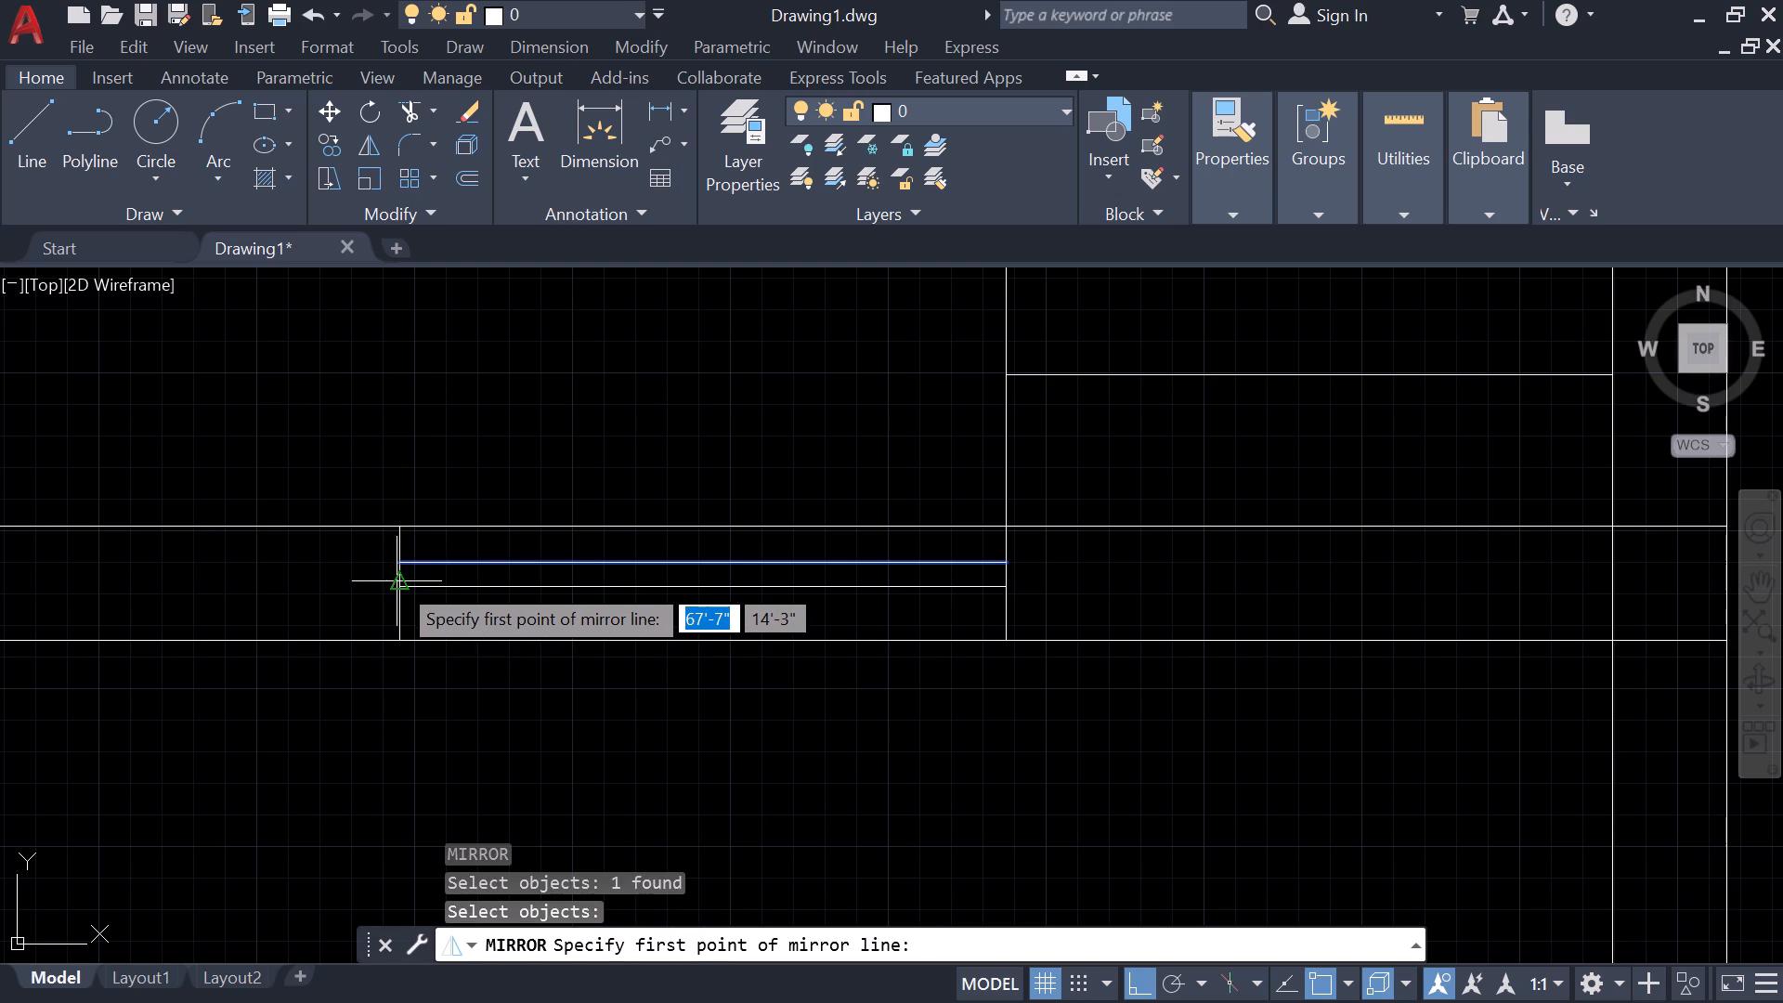
{"action": "left_click", "coordinate": [406, 584]}
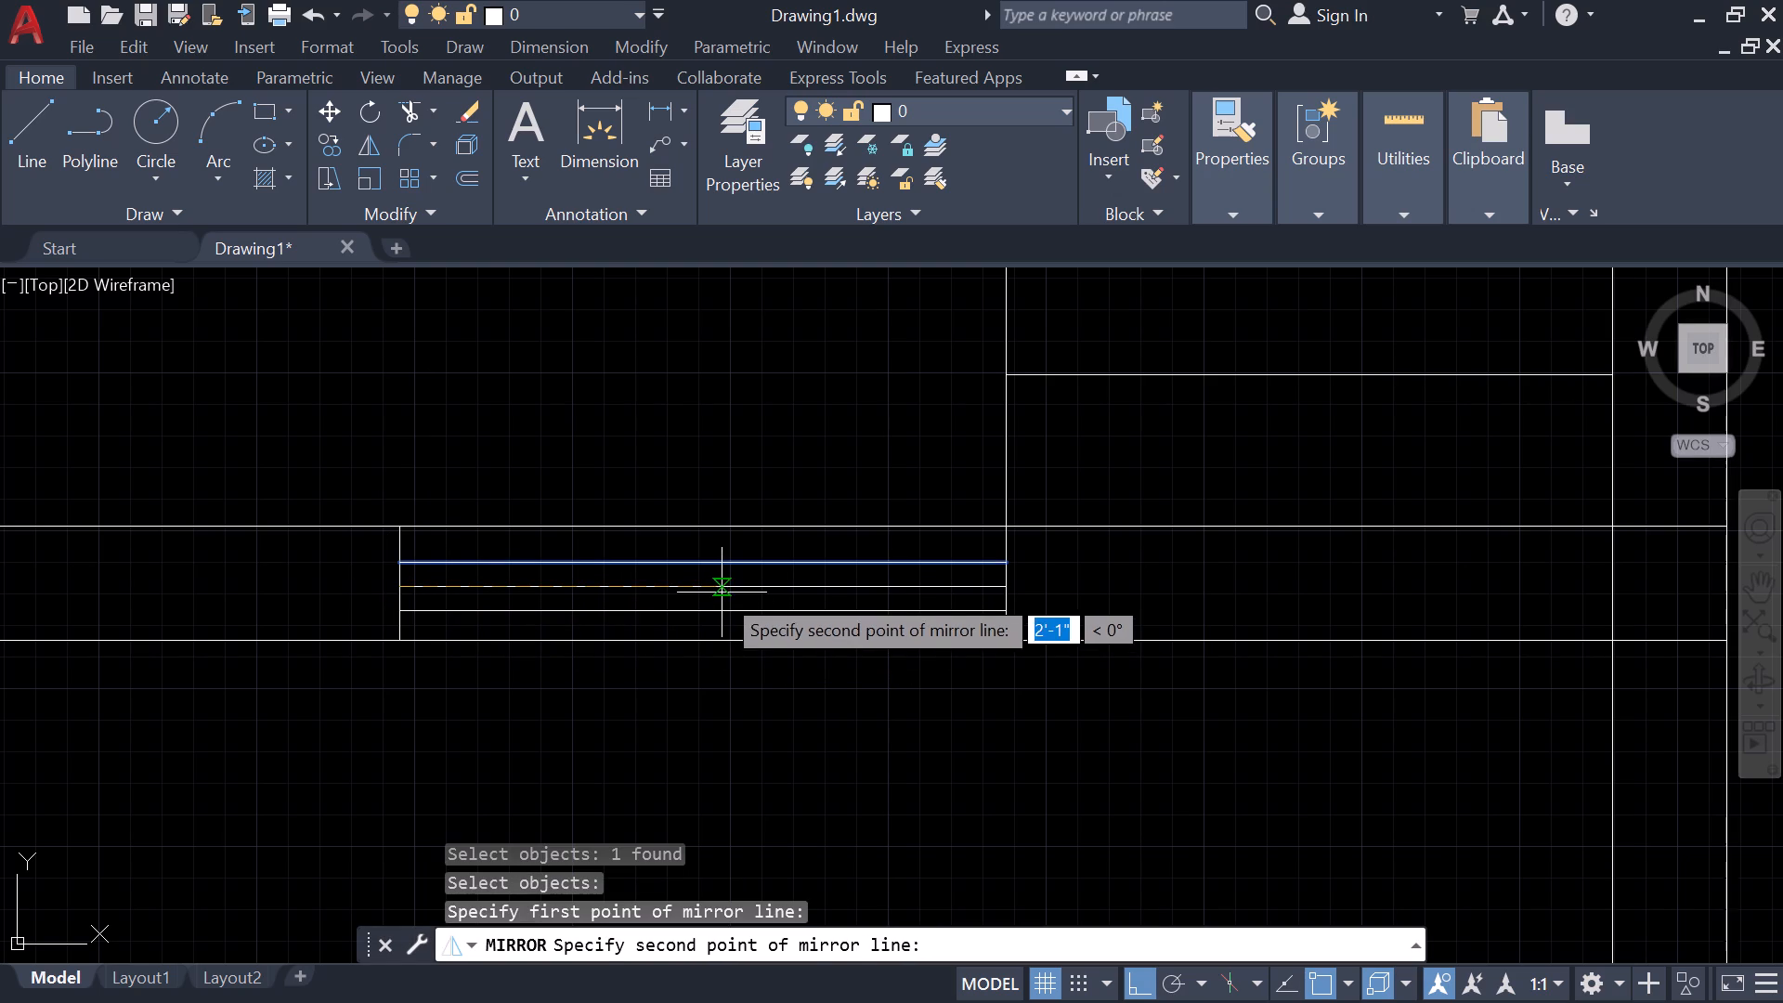
{"action": "left_click", "coordinate": [708, 592]}
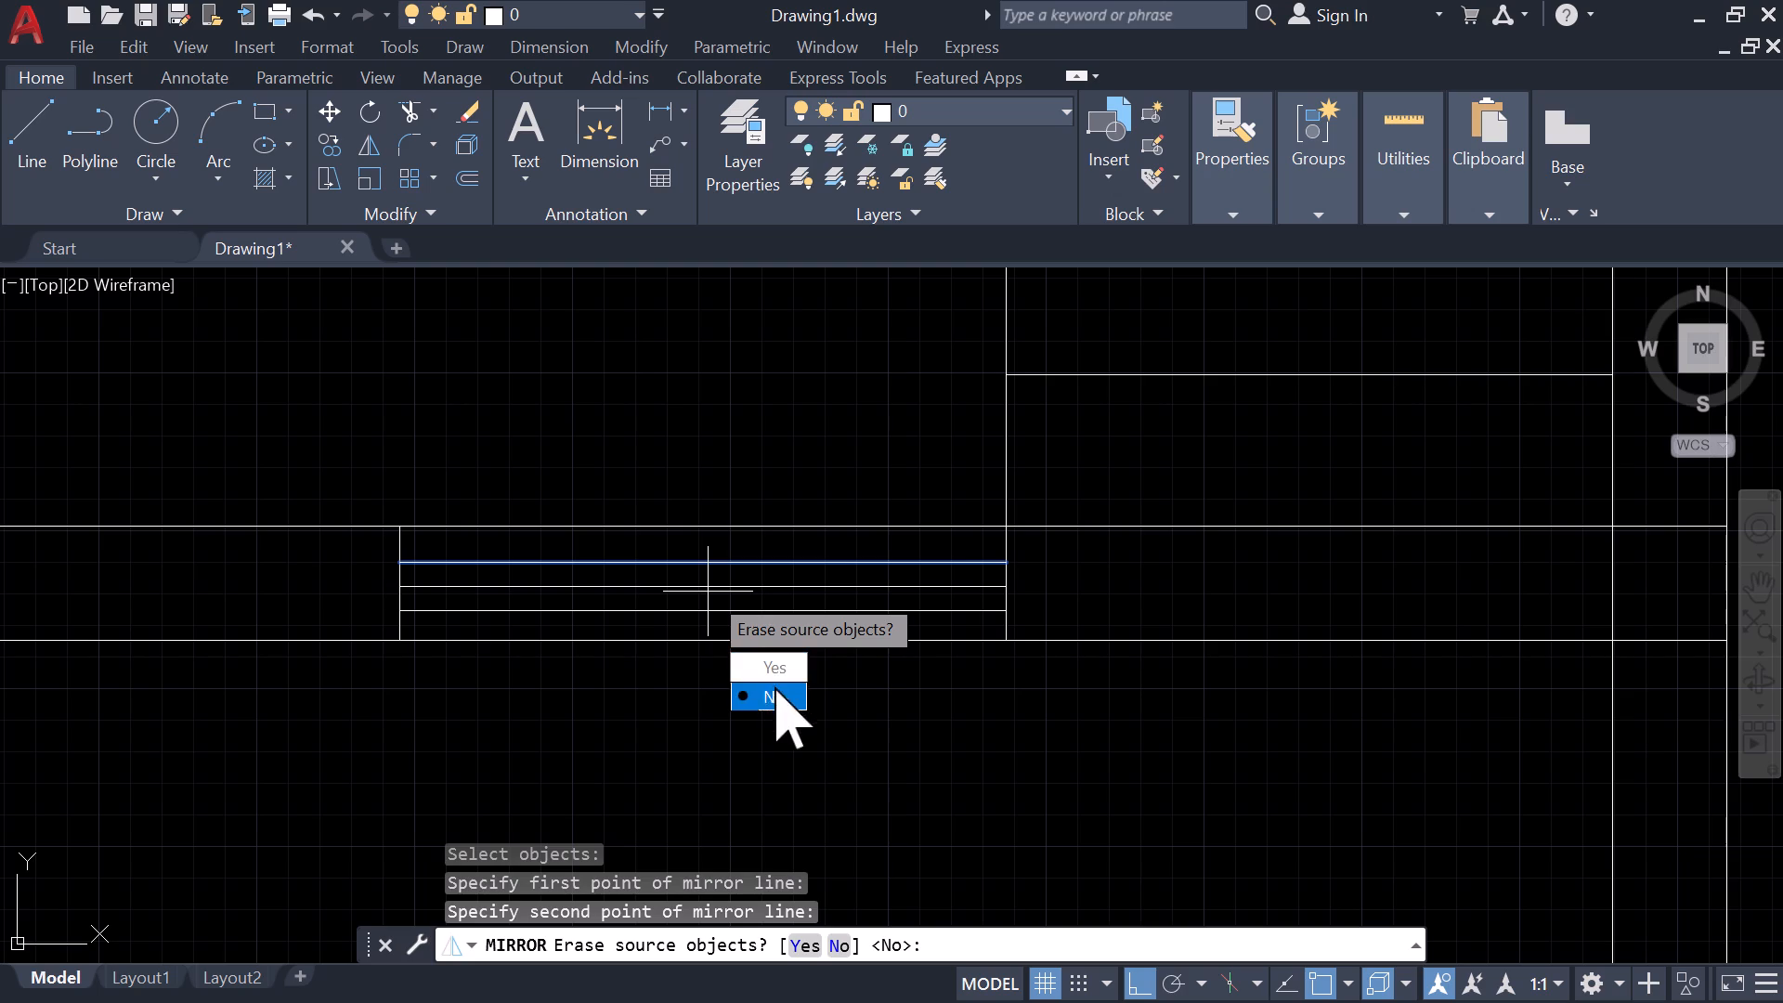
{"action": "left_click_drag", "start_coordinate": [774, 686], "coordinate": [708, 592]}
{"action": "key", "text": "Escape"}
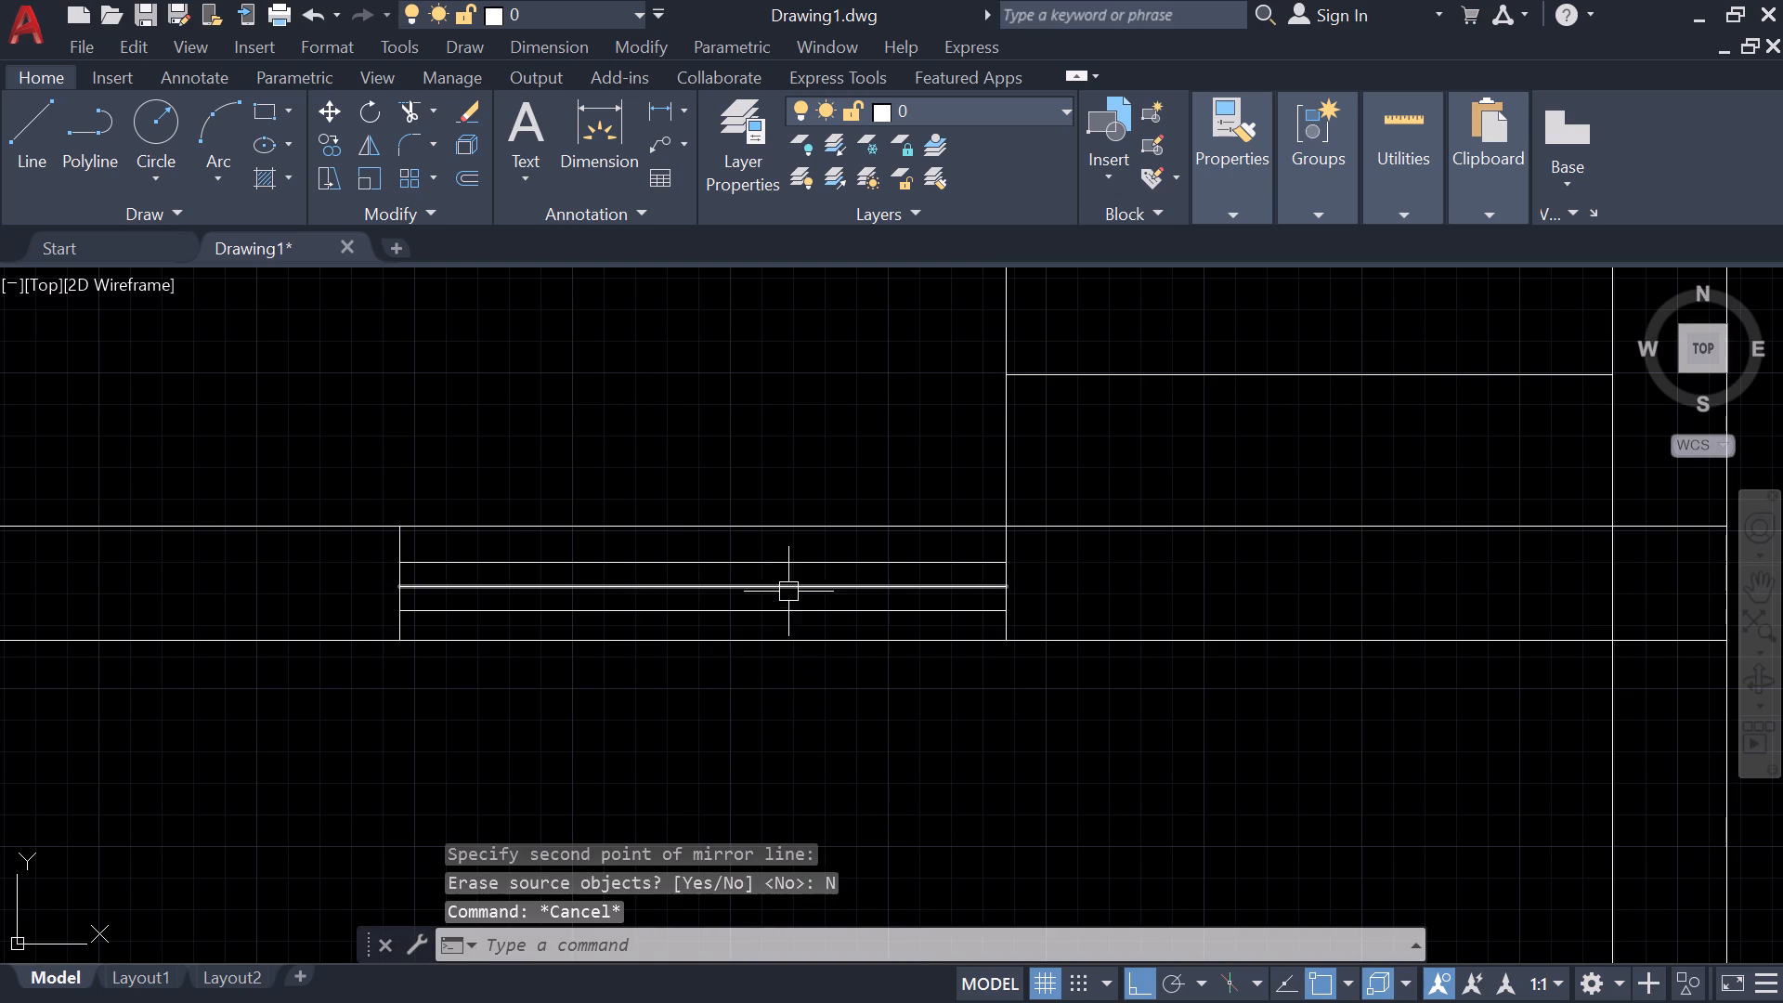
Erase the middle line of the opening in the lower partition wall.
{"action": "left_click", "coordinate": [787, 585]}
{"action": "type", "text": "e"}
{"action": "key", "text": "space"}
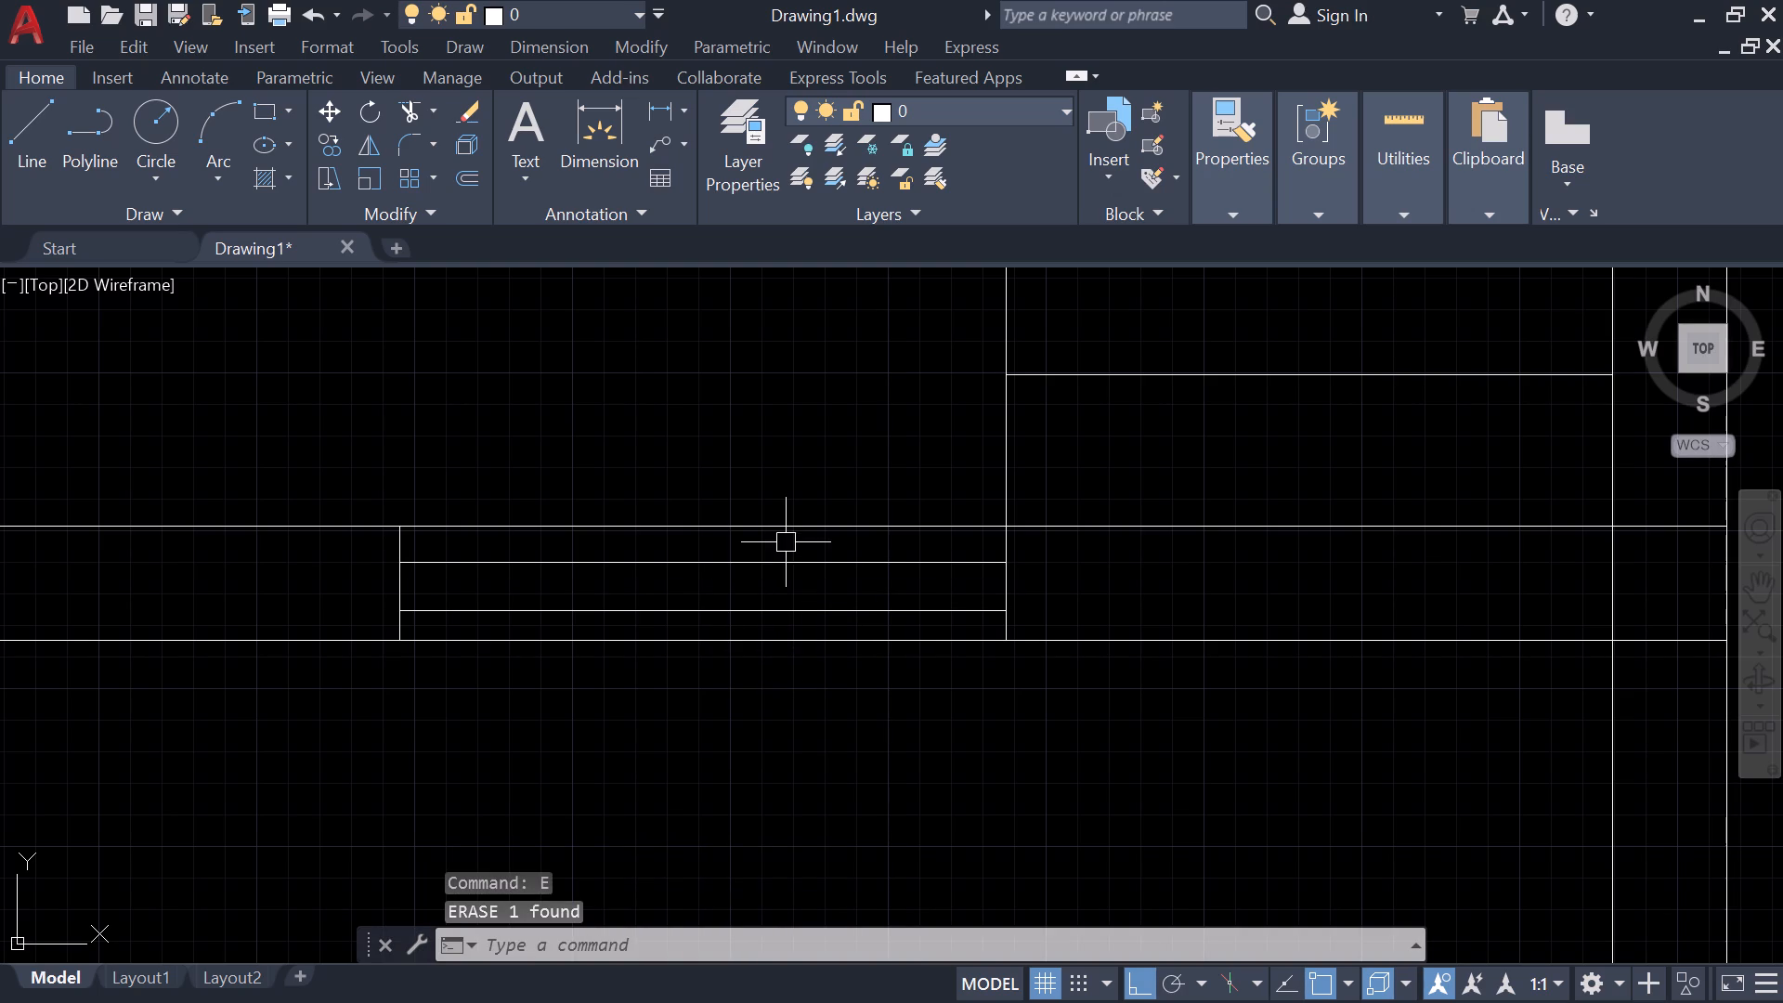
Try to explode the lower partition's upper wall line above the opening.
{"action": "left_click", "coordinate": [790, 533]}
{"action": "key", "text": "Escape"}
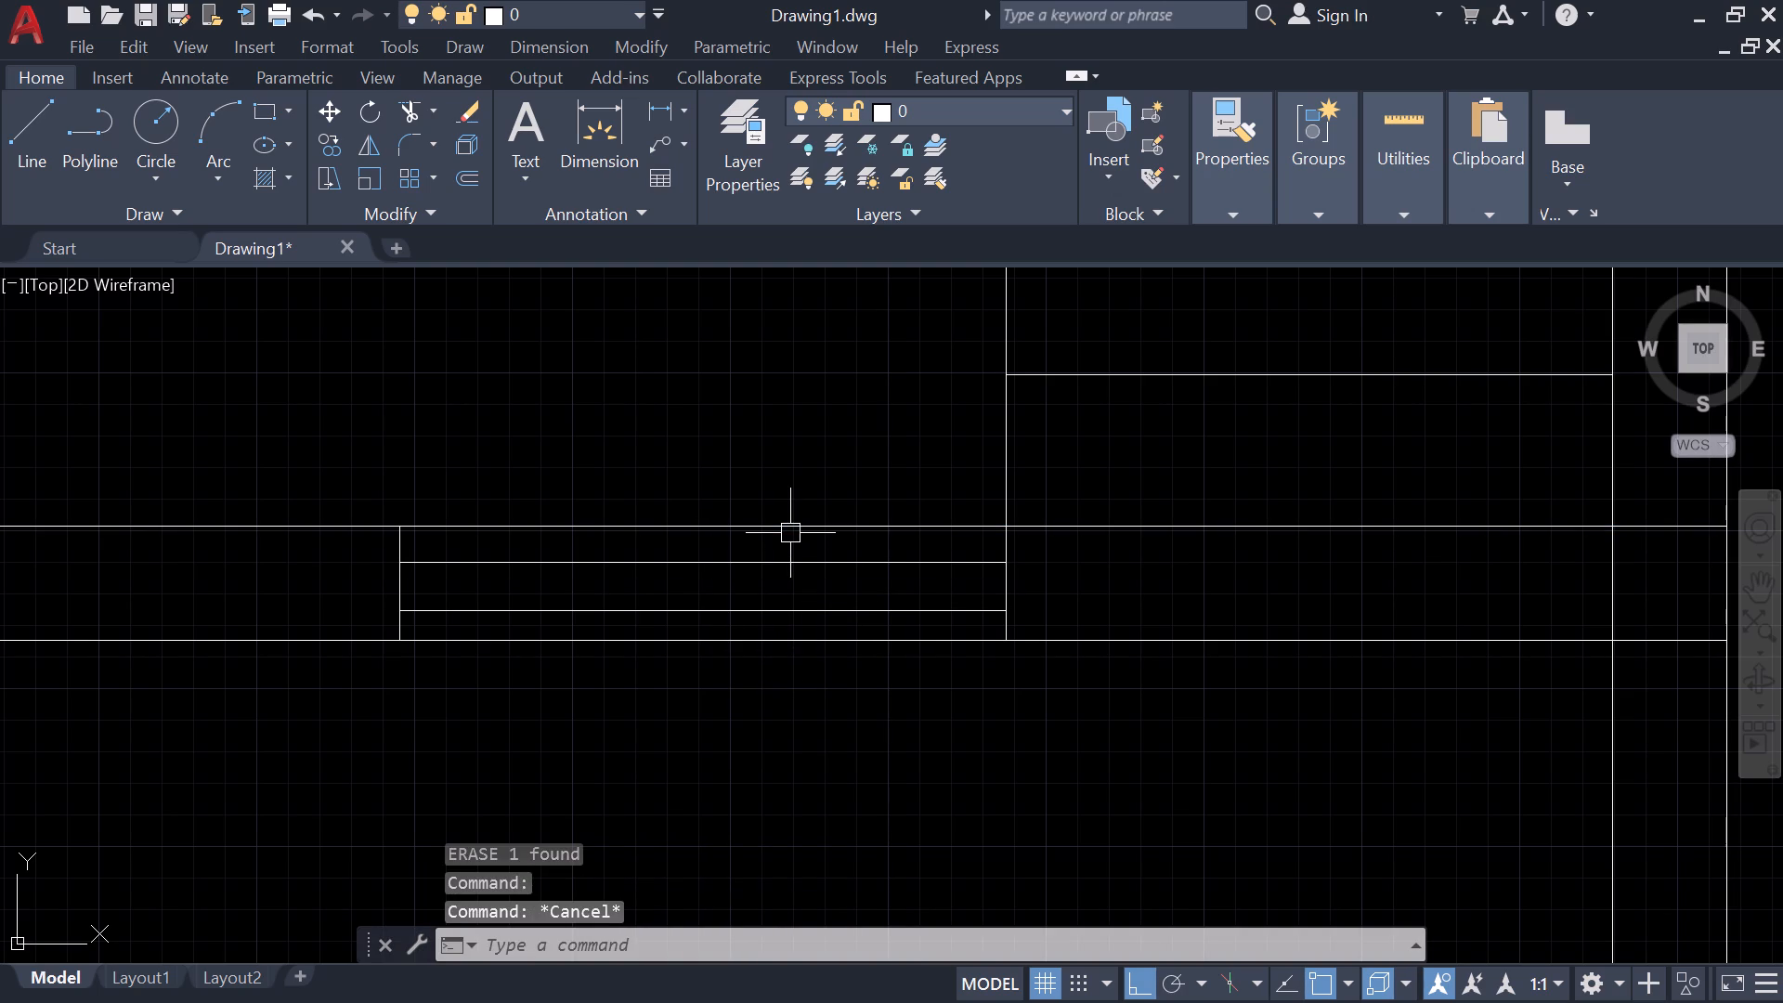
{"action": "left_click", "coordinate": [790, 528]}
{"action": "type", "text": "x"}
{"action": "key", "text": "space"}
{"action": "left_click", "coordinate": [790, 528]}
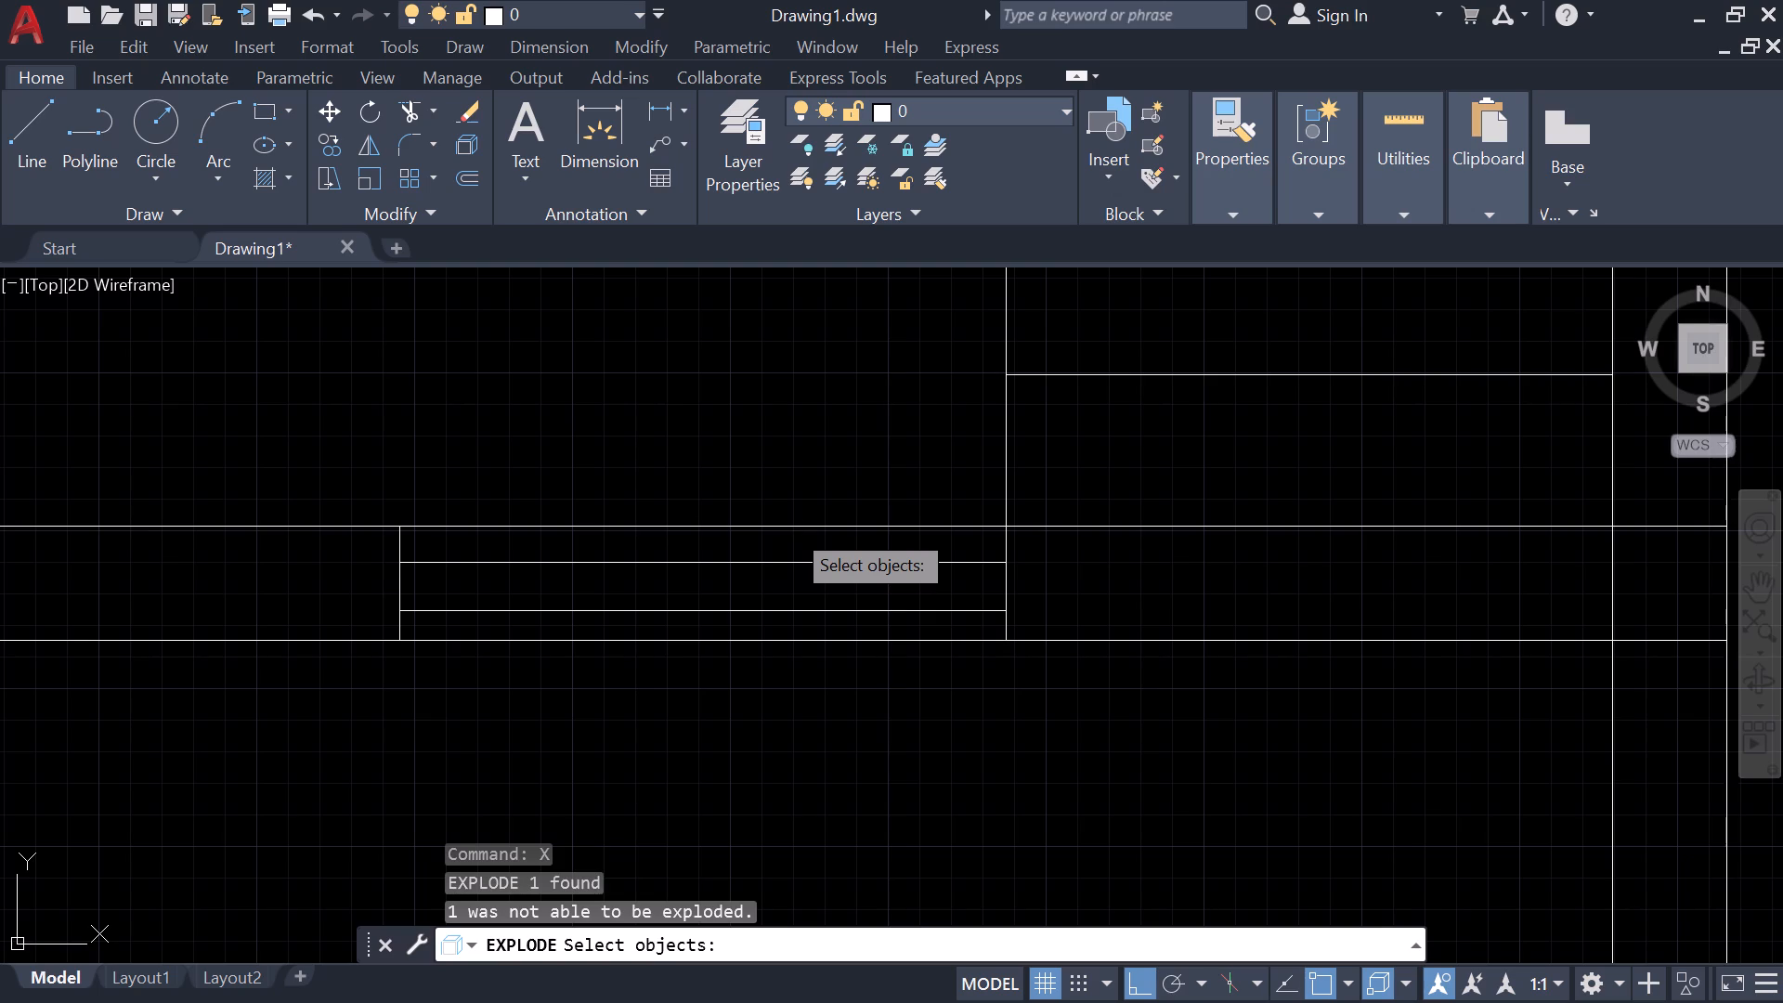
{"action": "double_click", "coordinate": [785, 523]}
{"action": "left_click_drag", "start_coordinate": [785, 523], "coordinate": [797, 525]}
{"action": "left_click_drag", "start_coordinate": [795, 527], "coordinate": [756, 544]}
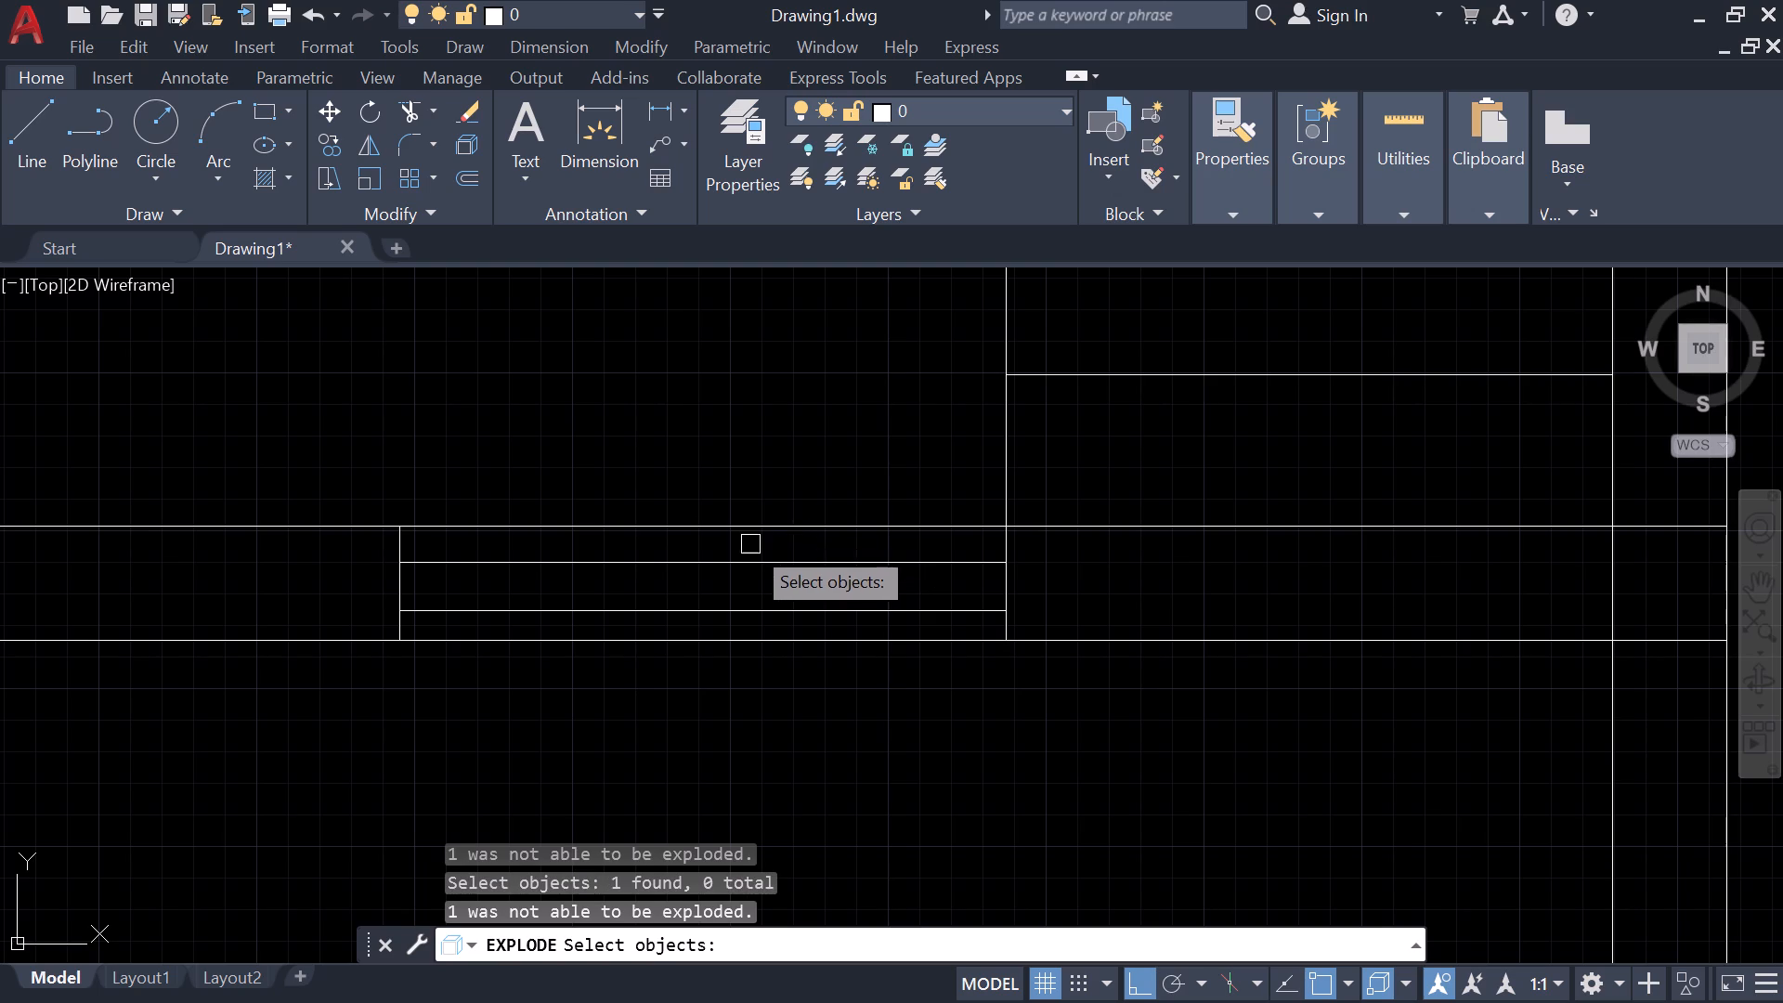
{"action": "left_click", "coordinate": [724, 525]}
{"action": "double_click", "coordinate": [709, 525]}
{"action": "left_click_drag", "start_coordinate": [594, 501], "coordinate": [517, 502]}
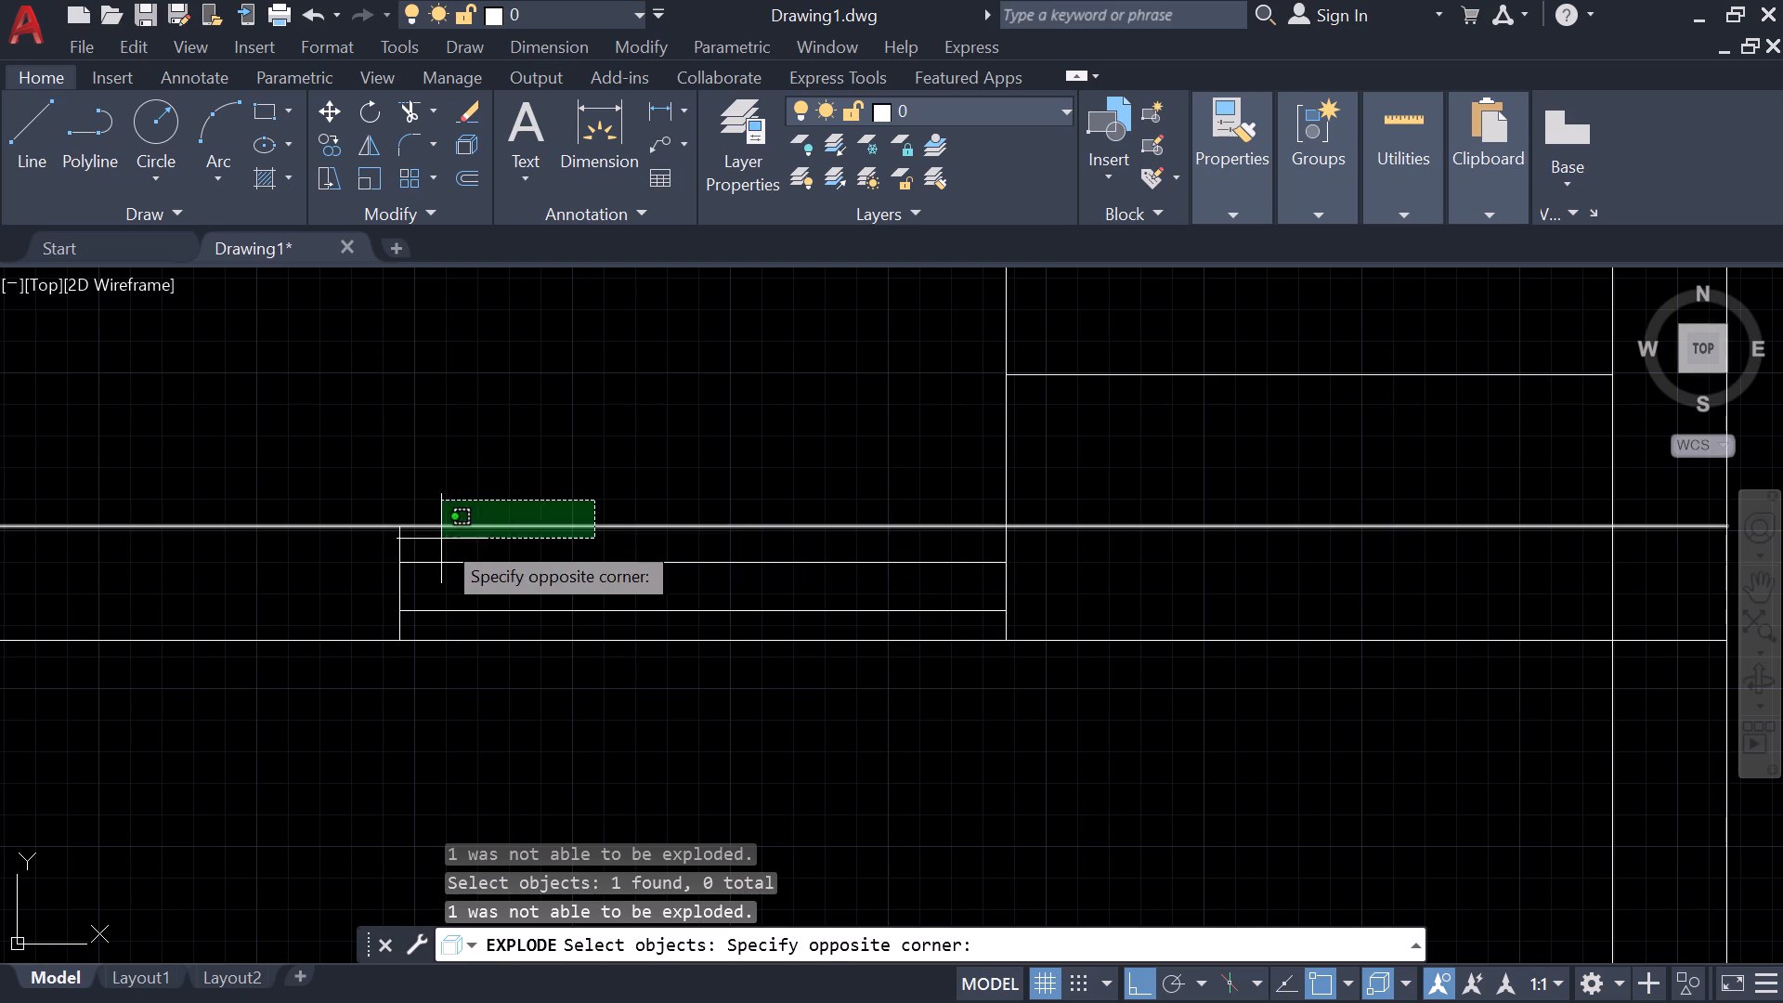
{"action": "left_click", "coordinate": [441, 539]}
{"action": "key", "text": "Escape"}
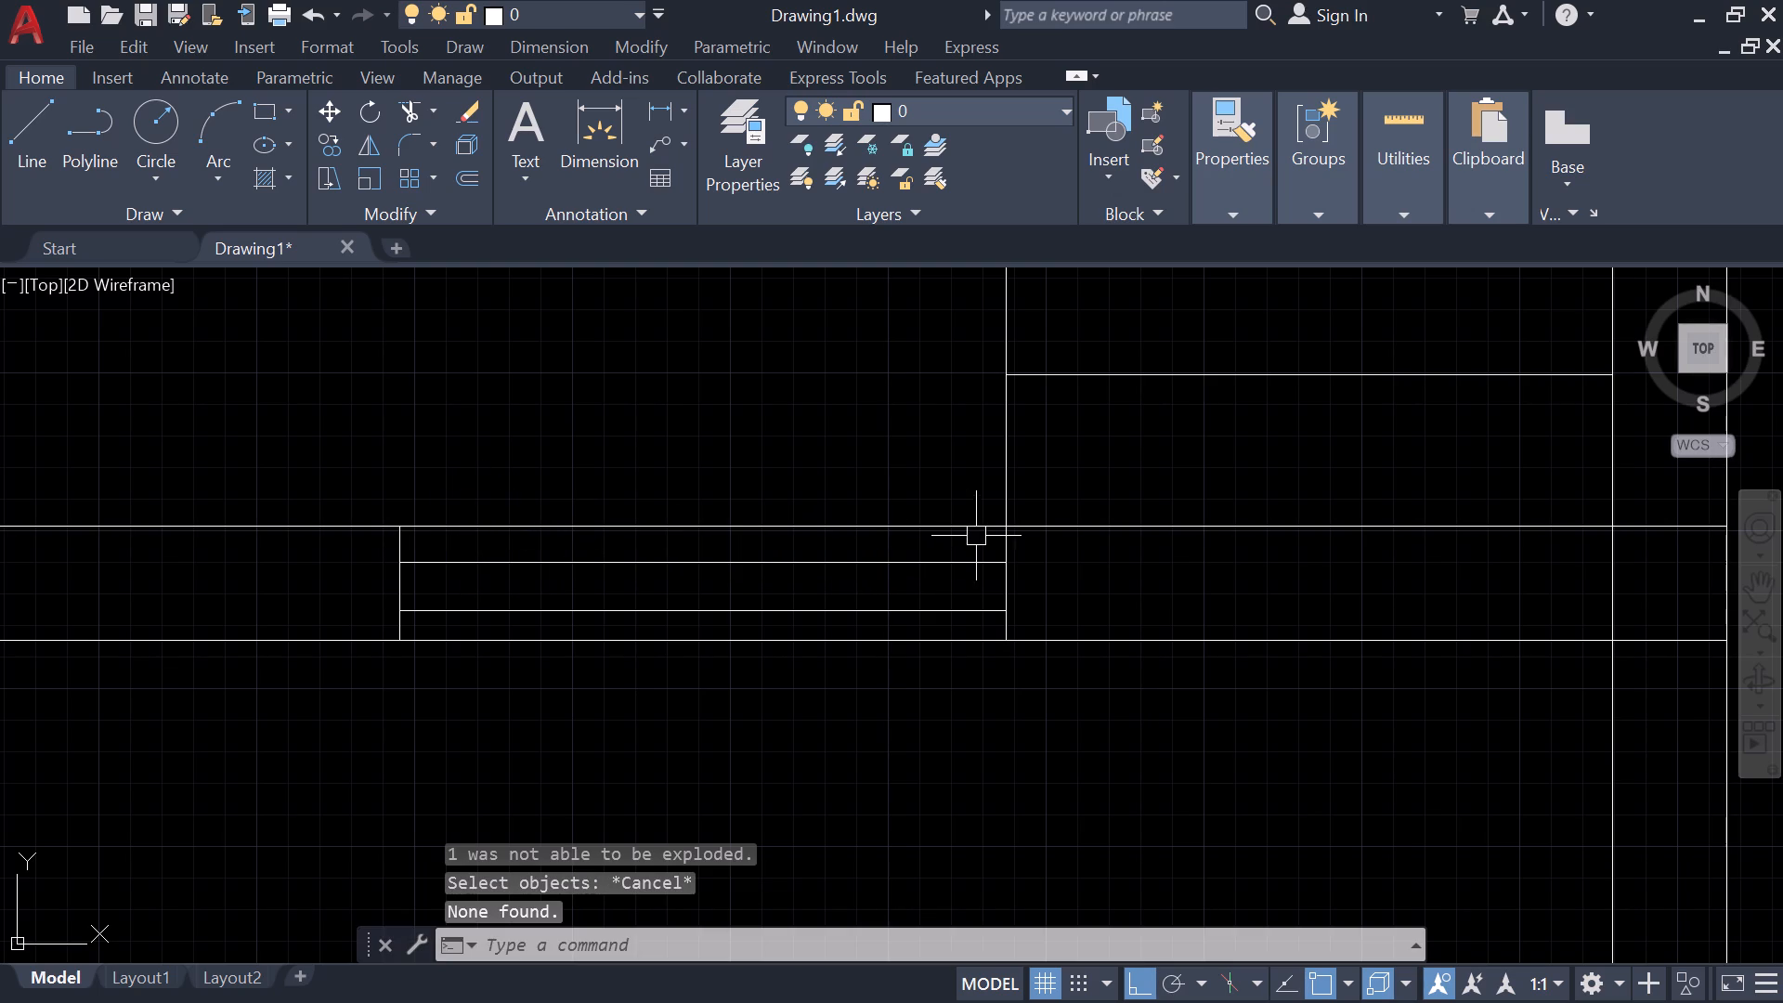
Draw a horizontal line about 4' long across the opening, between the upper wall line and the upper inner line.
{"action": "type", "text": "l"}
{"action": "key", "text": "space"}
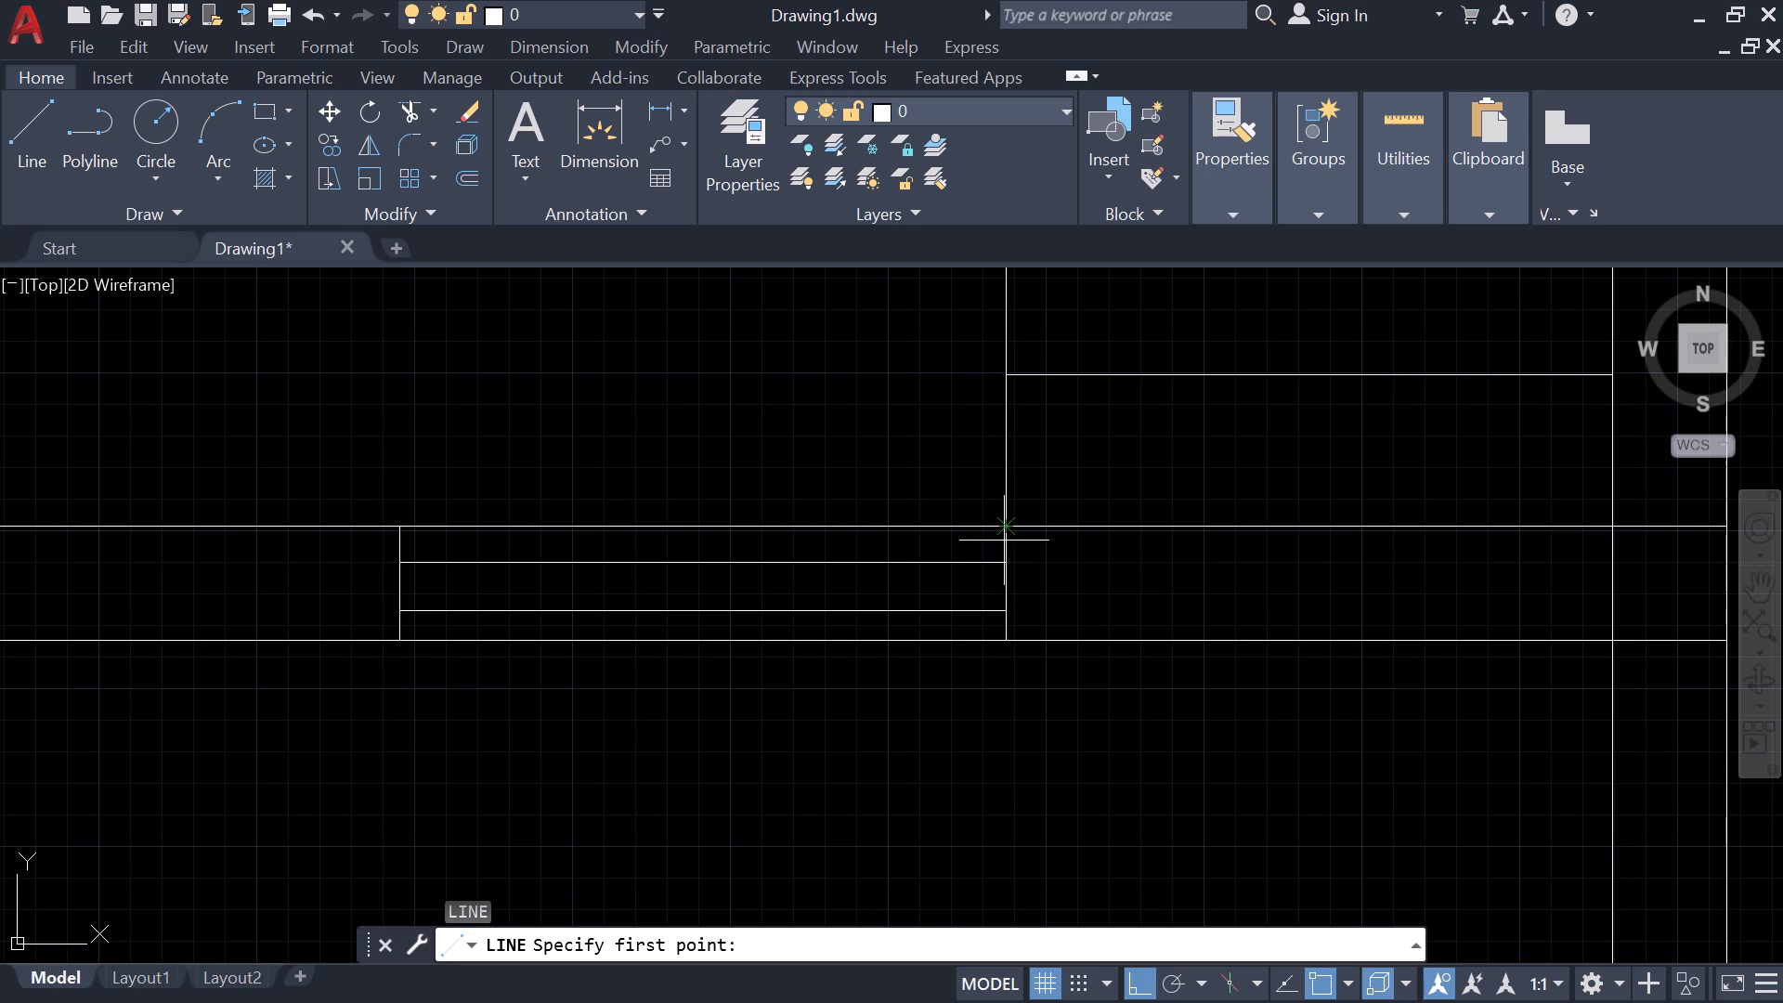
{"action": "scroll", "coordinate": [1000, 541], "scroll_direction": "up", "scroll_amount": 7}
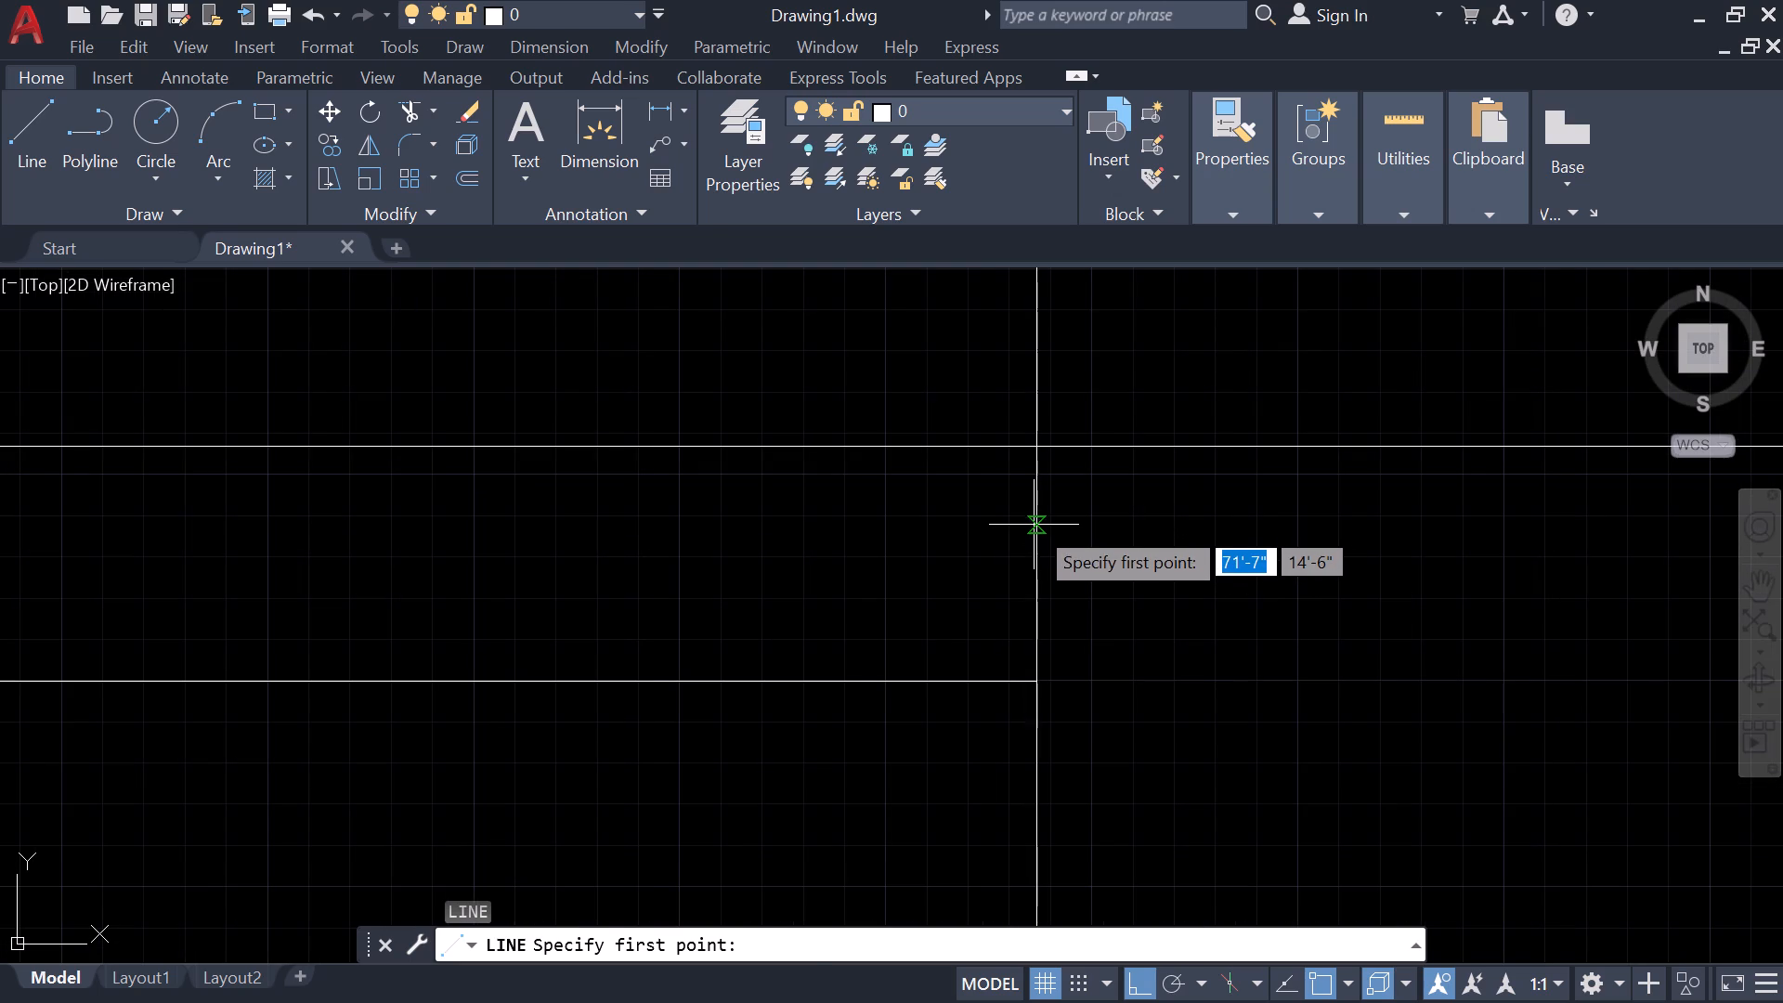
{"action": "left_click", "coordinate": [1034, 525]}
{"action": "scroll", "coordinate": [685, 554], "scroll_direction": "down", "scroll_amount": 3}
{"action": "scroll", "coordinate": [177, 565], "scroll_direction": "up", "scroll_amount": 1}
{"action": "middle_click_drag", "start_coordinate": [212, 574], "coordinate": [797, 537]}
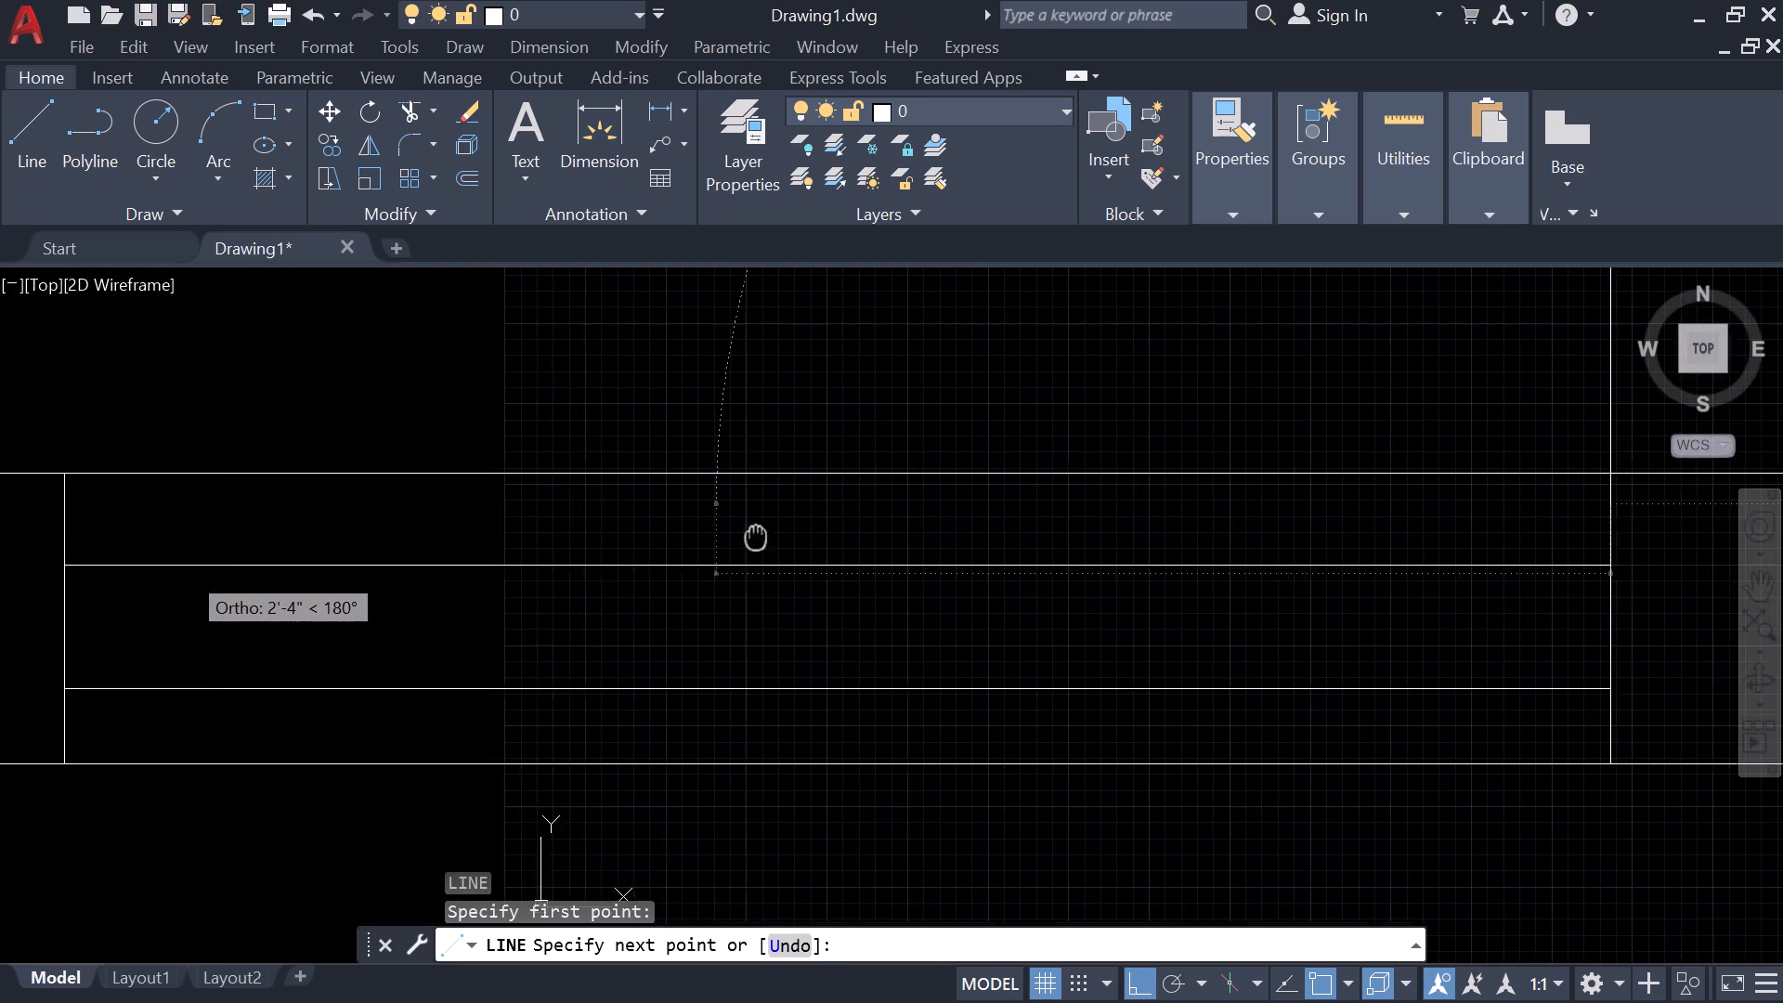
{"action": "middle_click_drag", "start_coordinate": [797, 537], "coordinate": [856, 537]}
{"action": "left_click", "coordinate": [184, 501]}
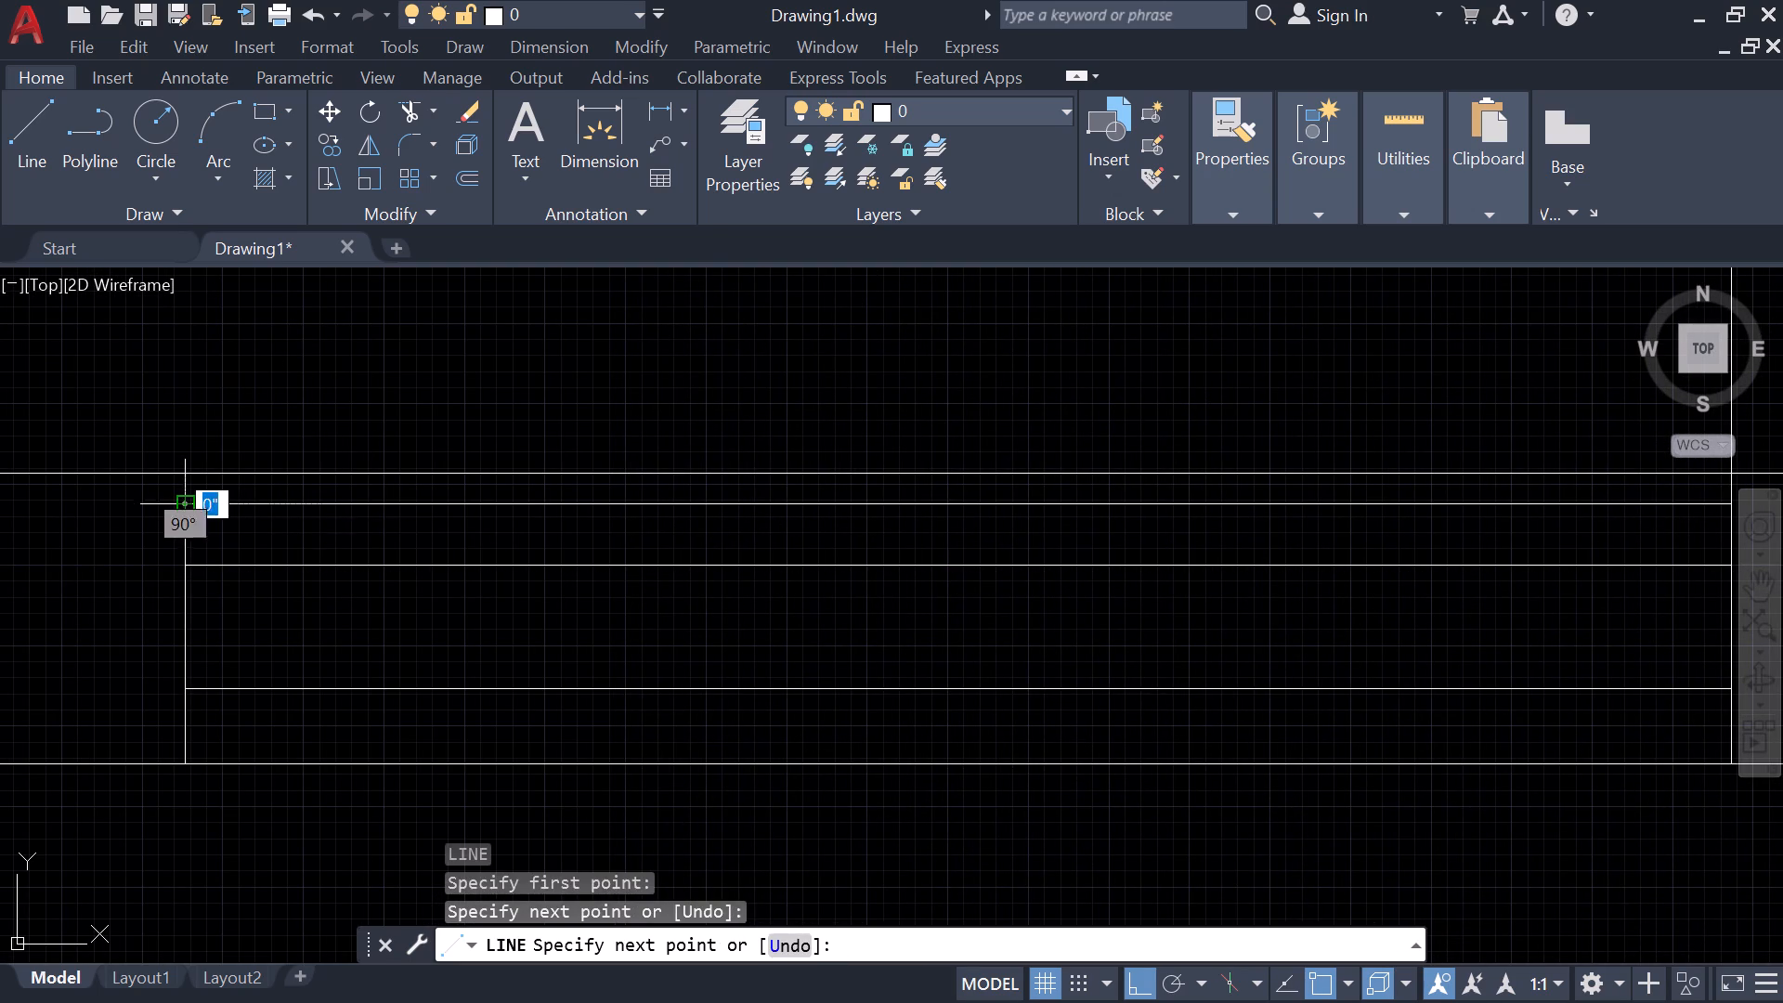
{"action": "key", "text": "Escape"}
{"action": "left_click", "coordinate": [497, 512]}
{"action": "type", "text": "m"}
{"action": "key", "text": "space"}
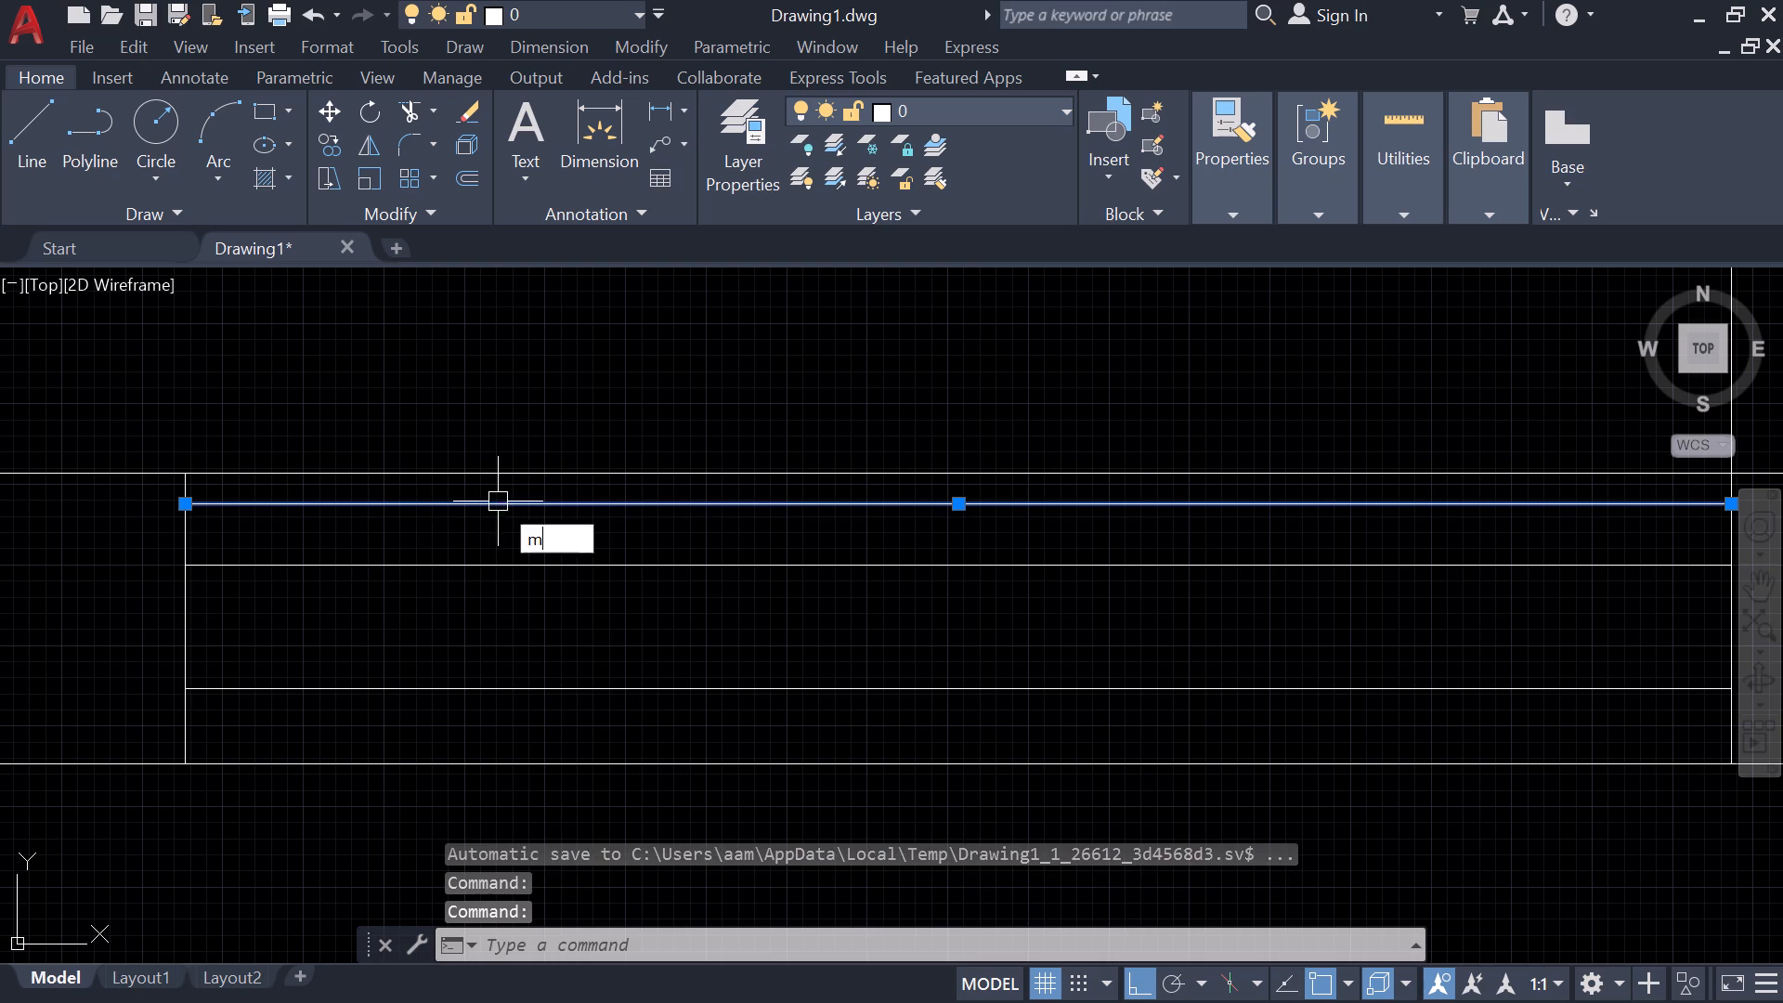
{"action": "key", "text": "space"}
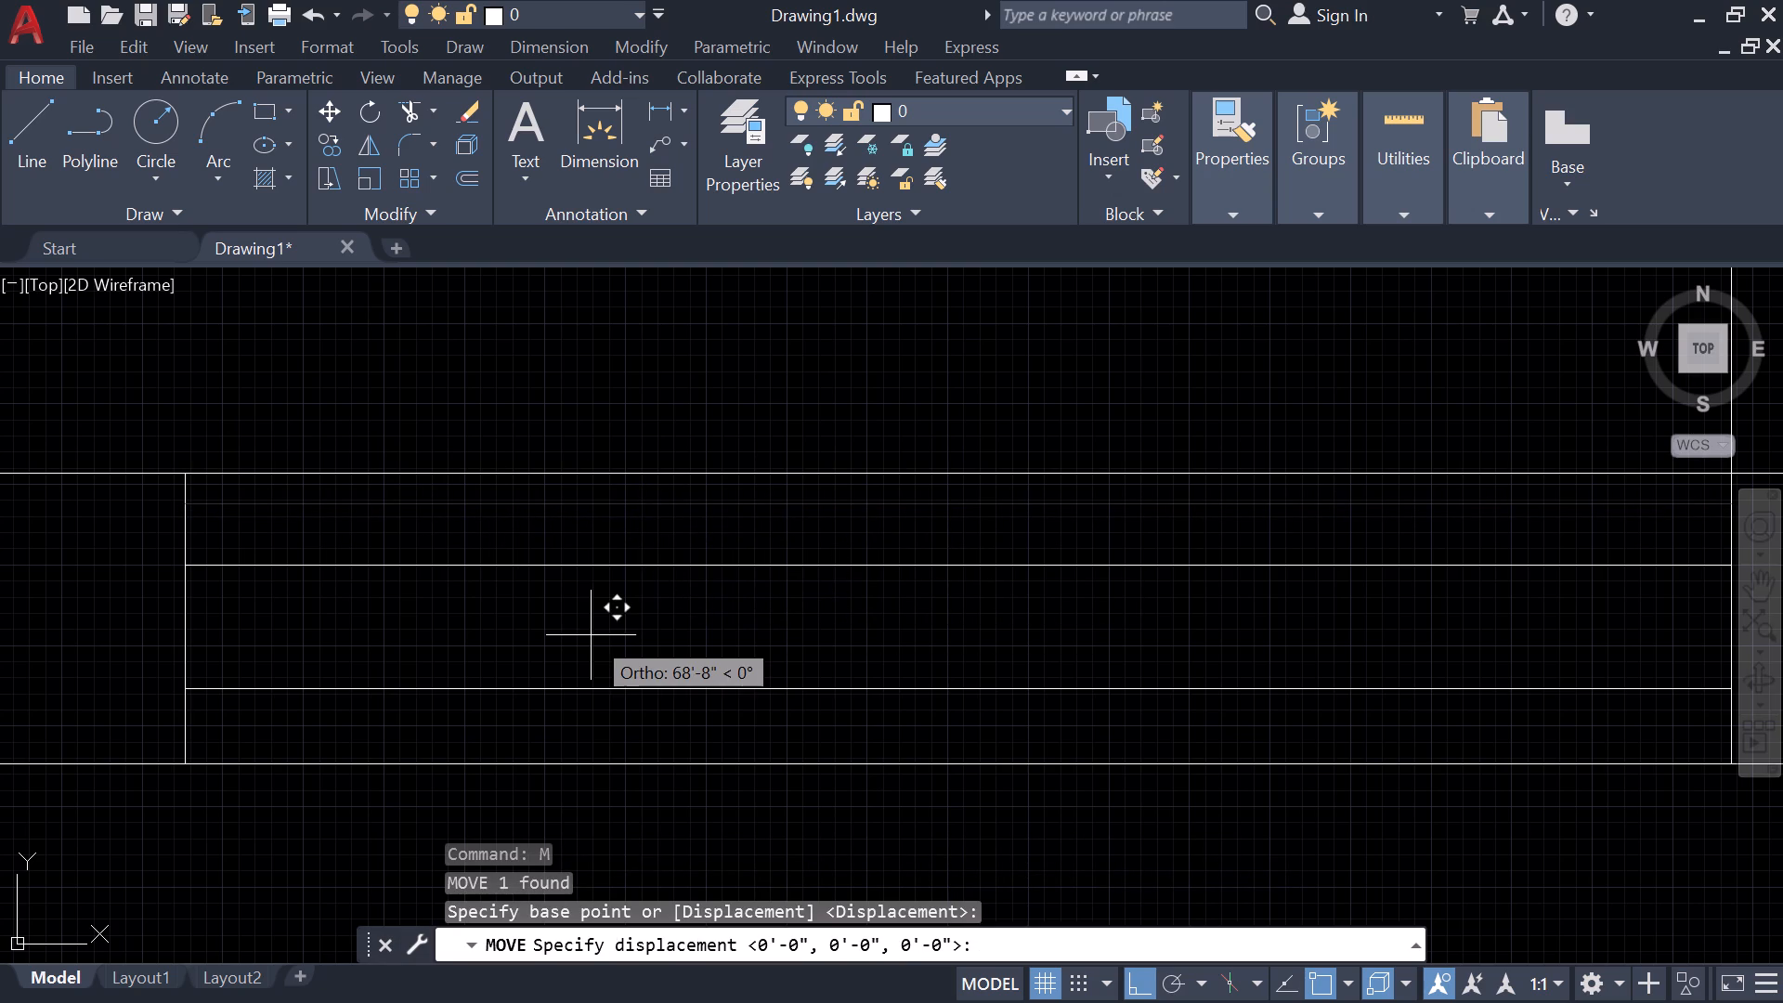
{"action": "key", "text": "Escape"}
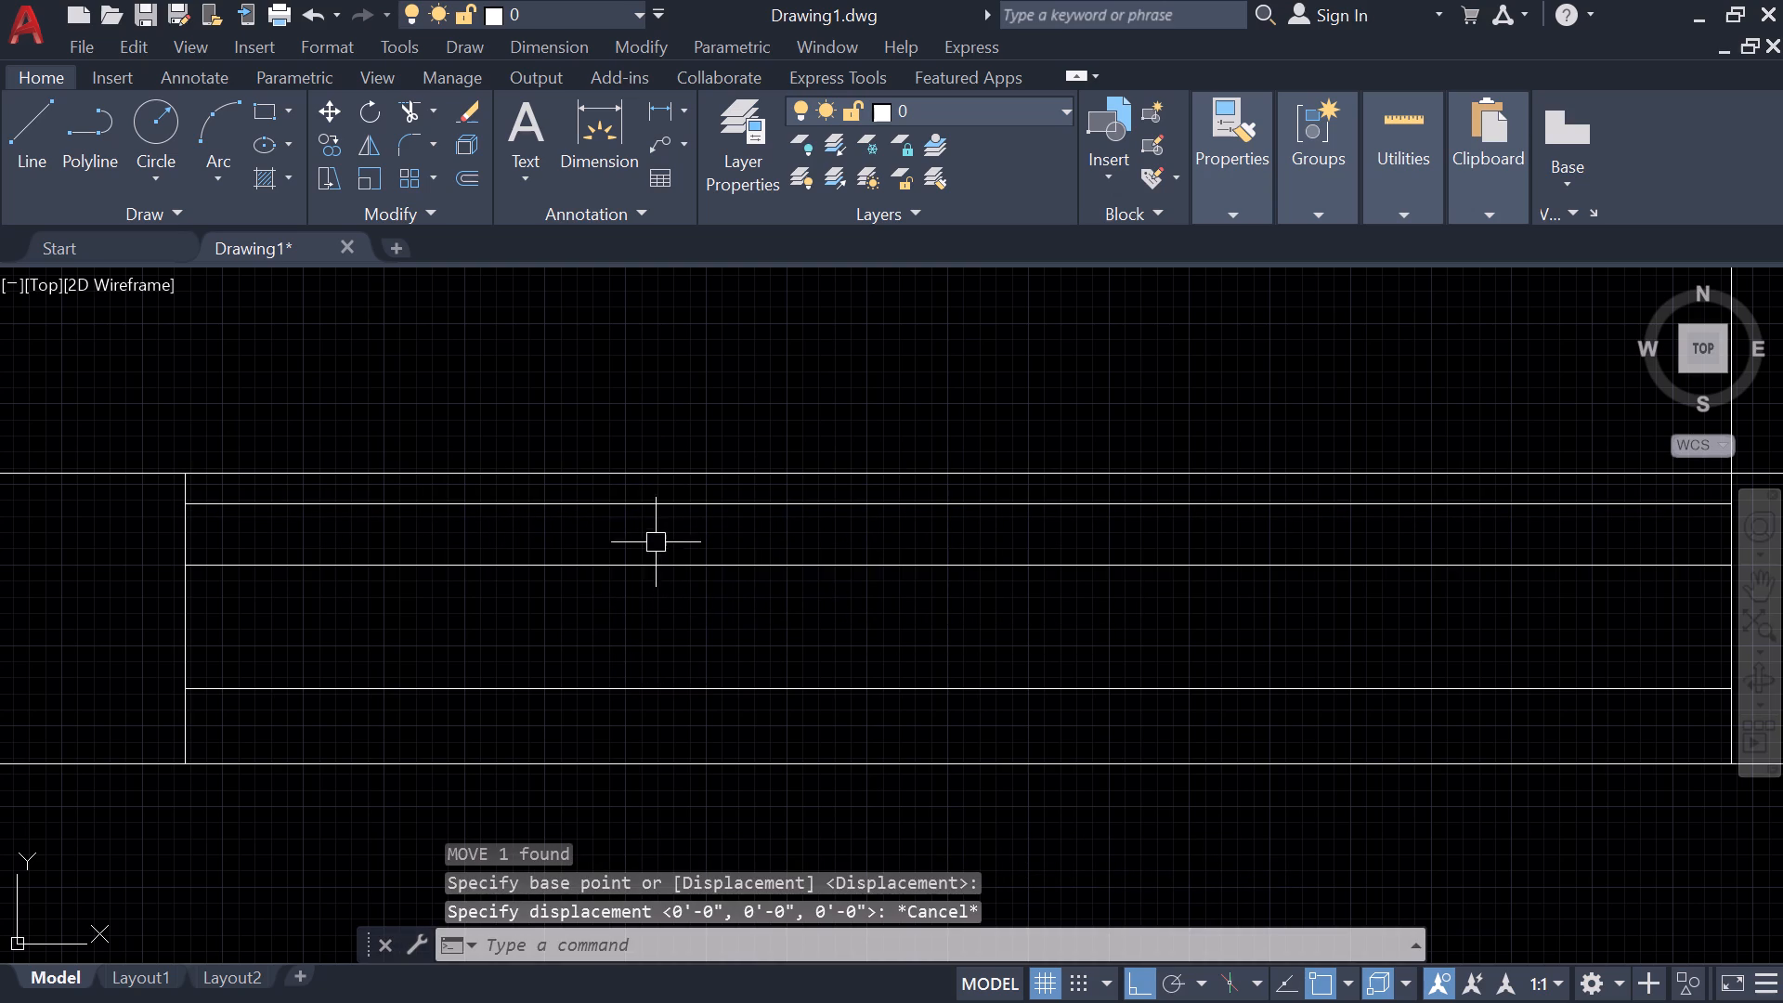
Mirror the topmost opening line about a horizontal axis through the short end segment's midpoint, keeping the source line.
{"action": "left_click", "coordinate": [650, 519]}
{"action": "left_click", "coordinate": [642, 500]}
{"action": "type", "text": "mi"}
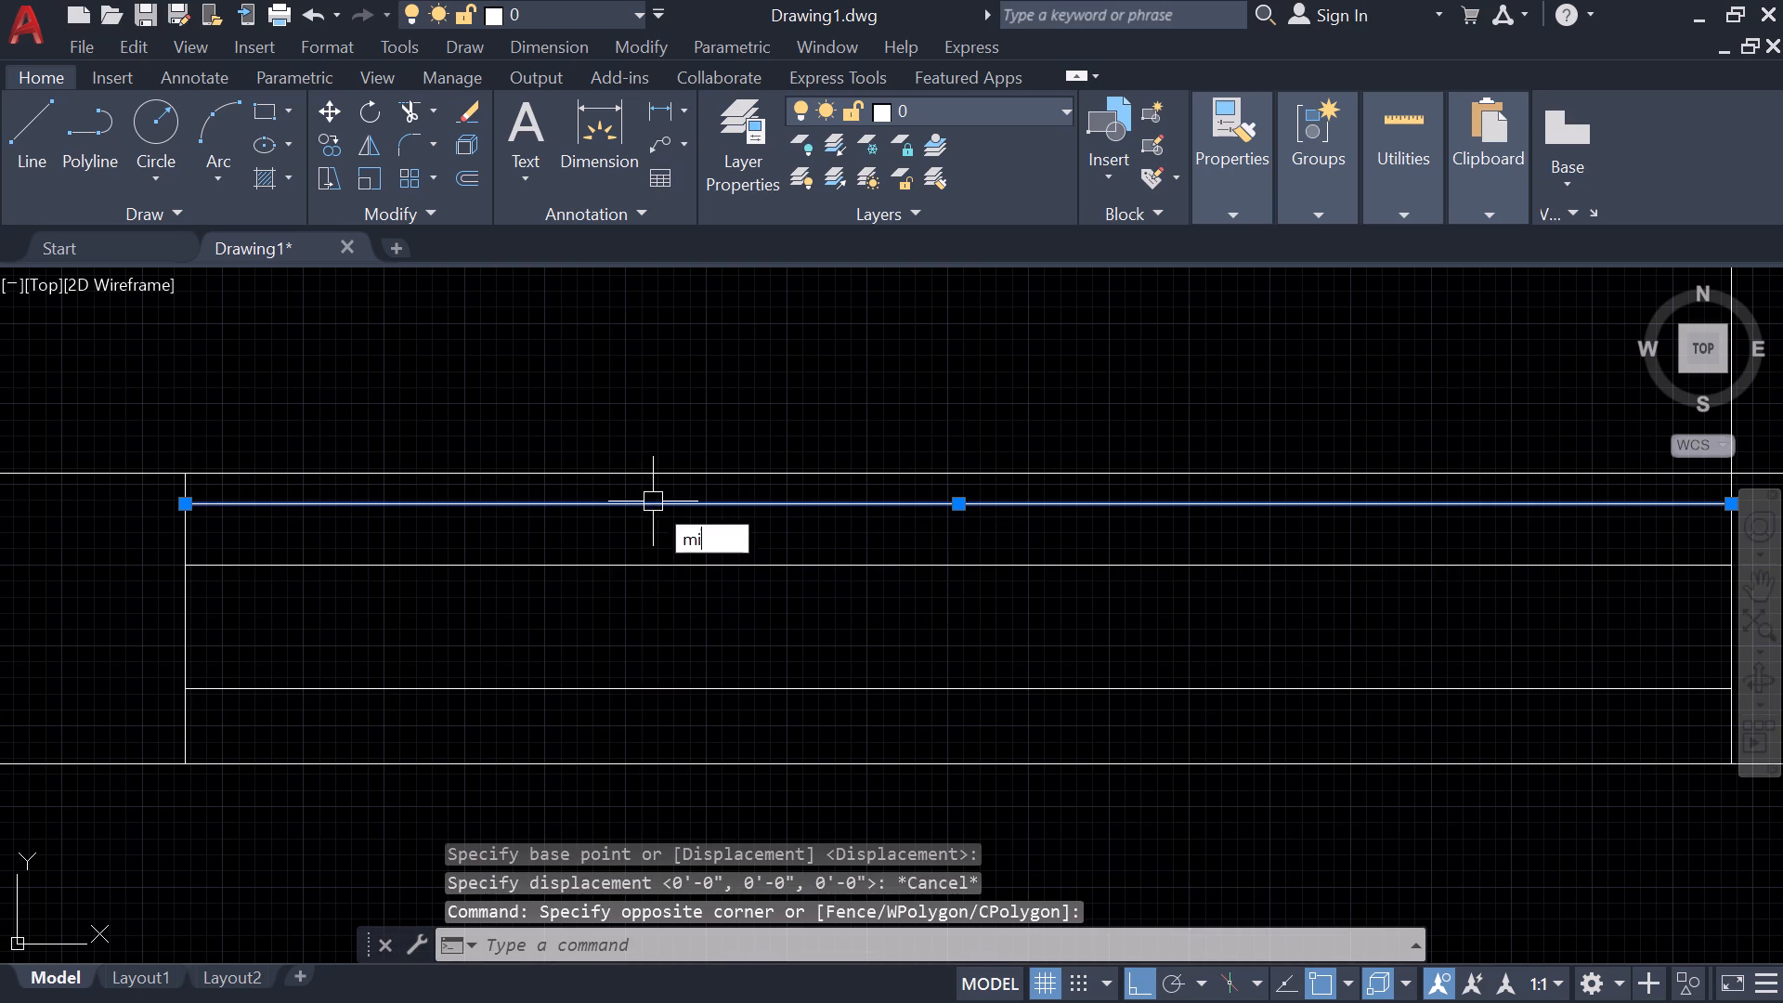
{"action": "key", "text": "space"}
{"action": "key", "text": "space"}
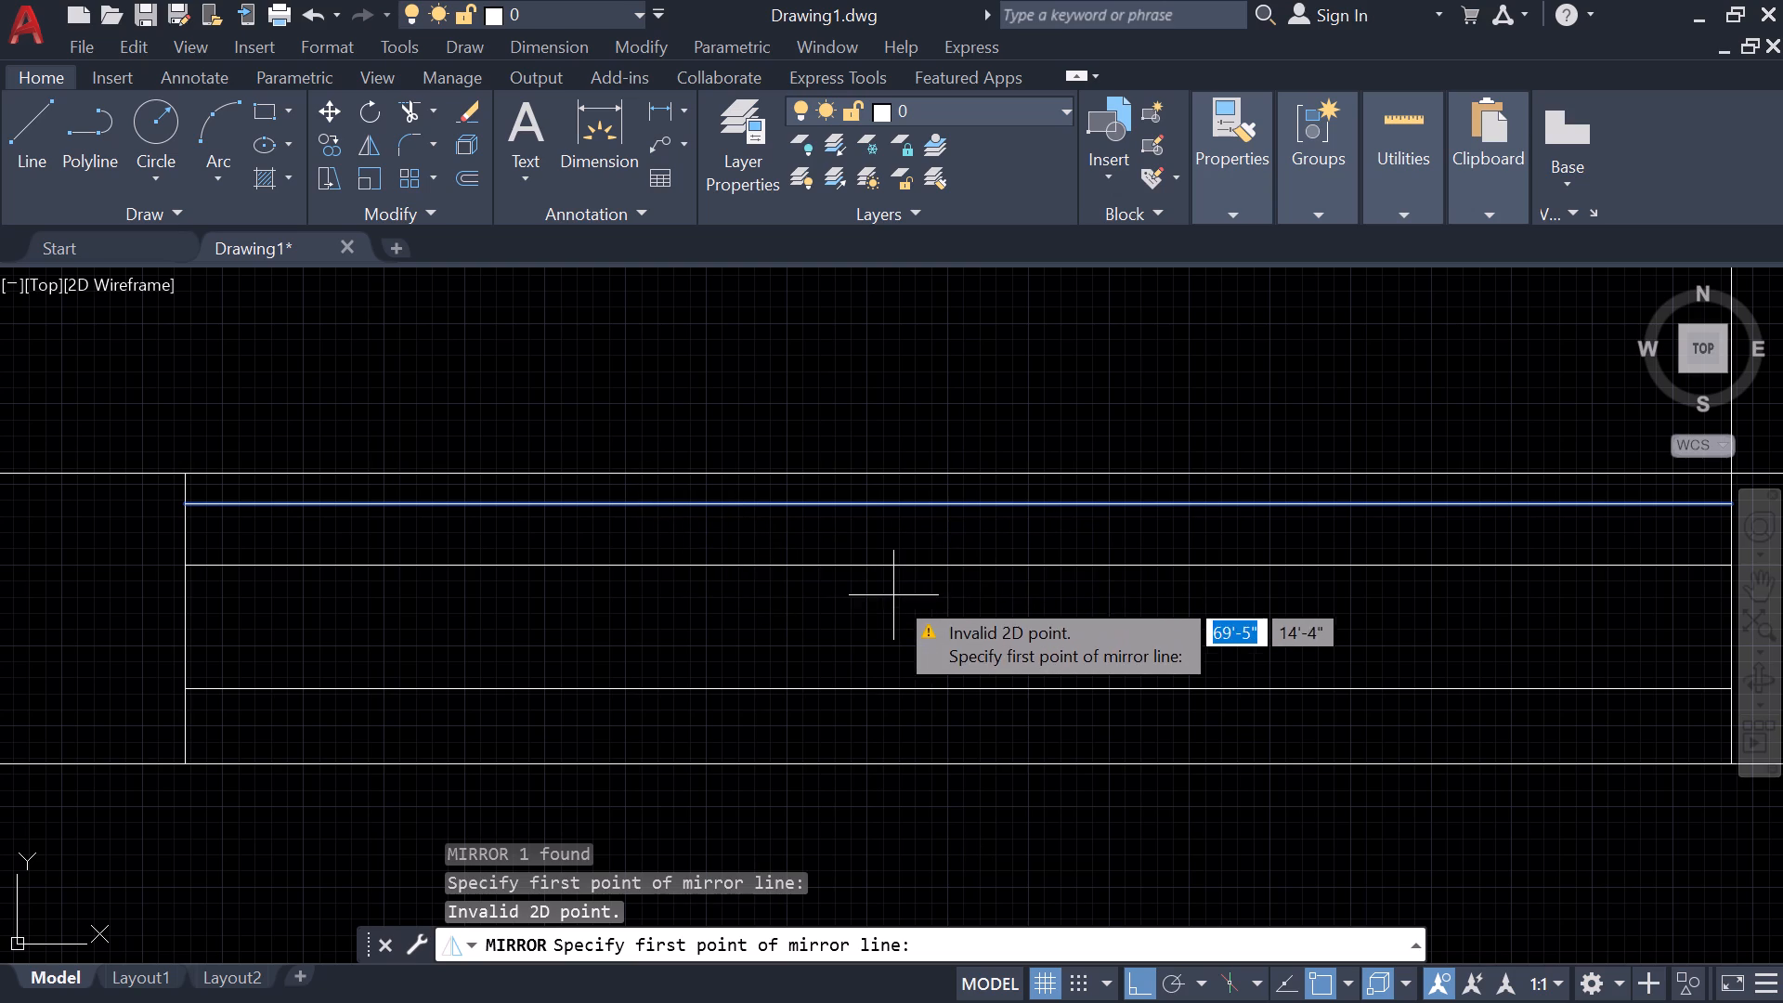
{"action": "key", "text": "Return"}
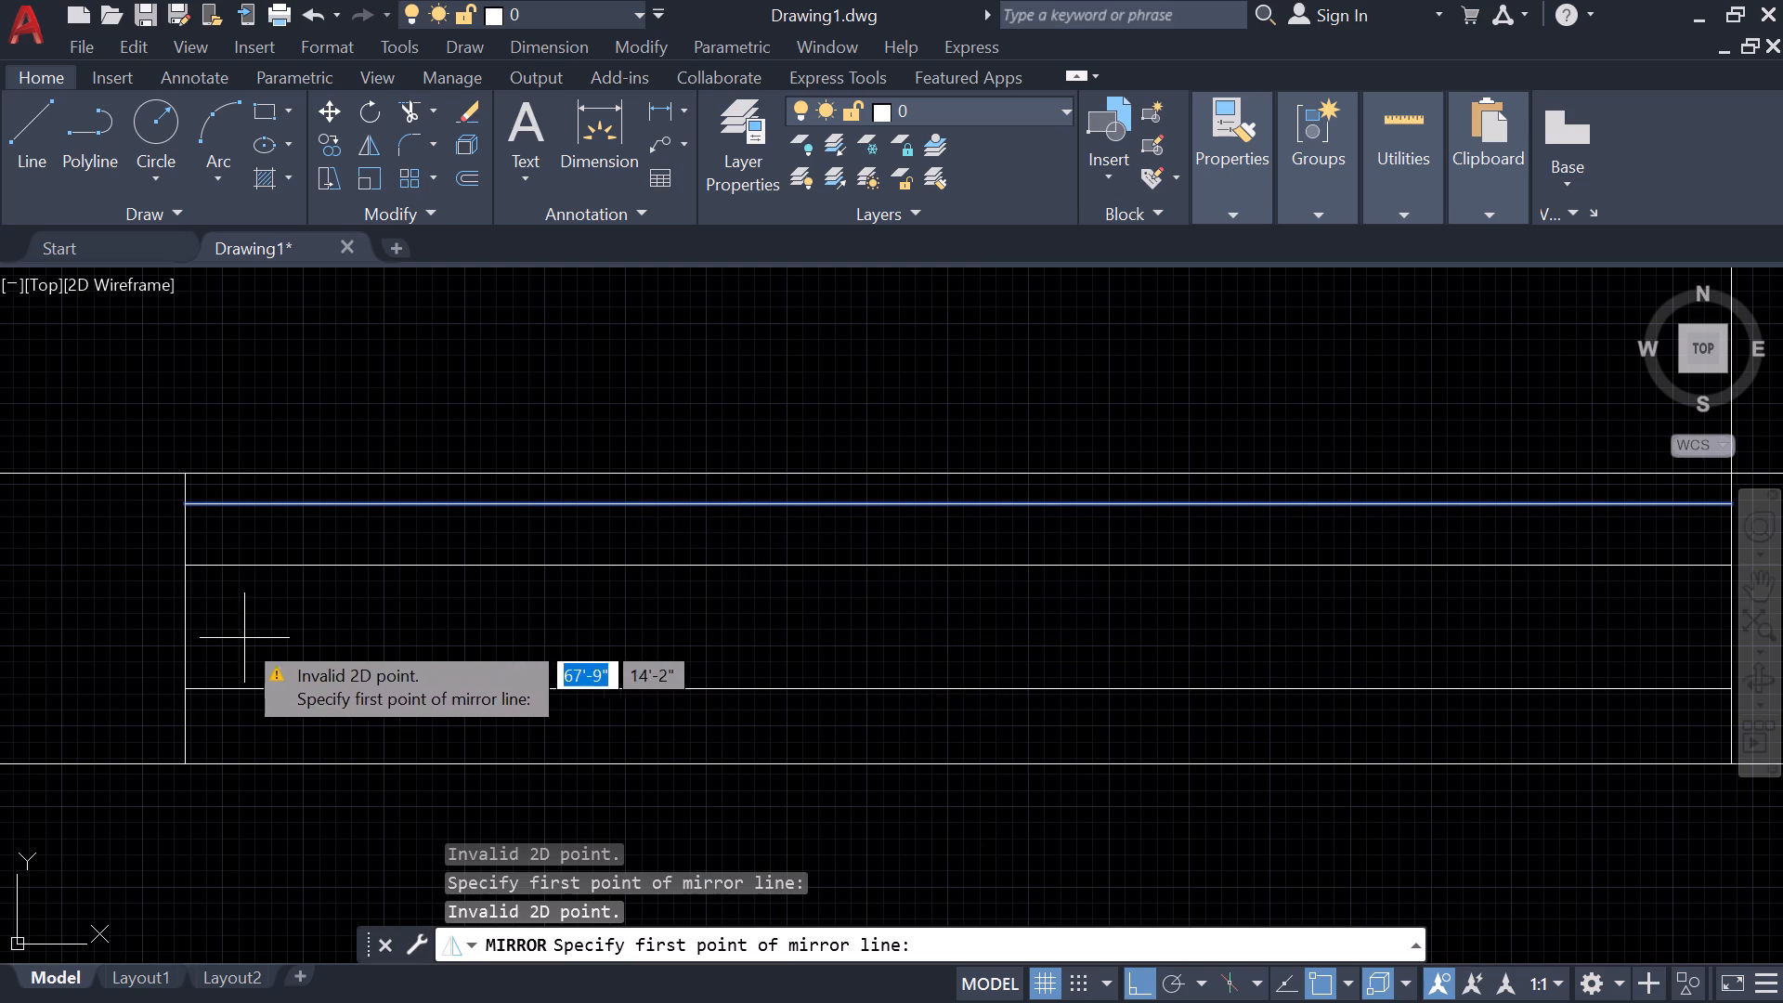
{"action": "left_click", "coordinate": [193, 612]}
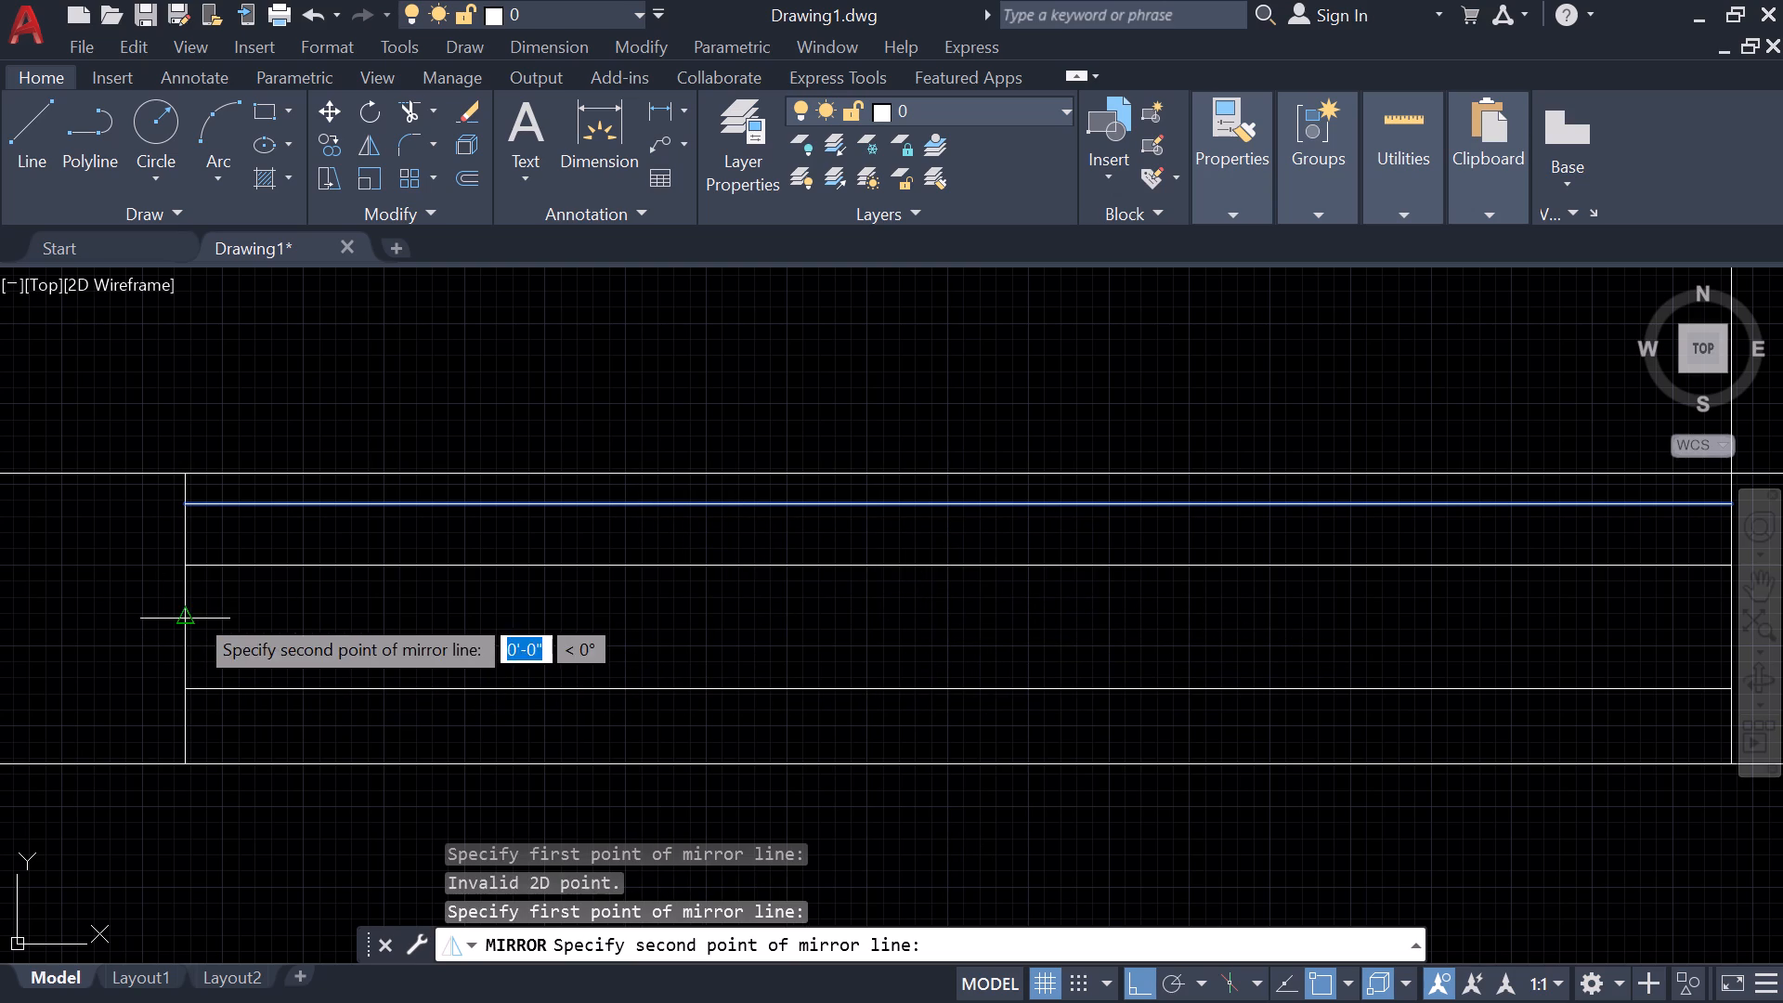
{"action": "left_click", "coordinate": [974, 609]}
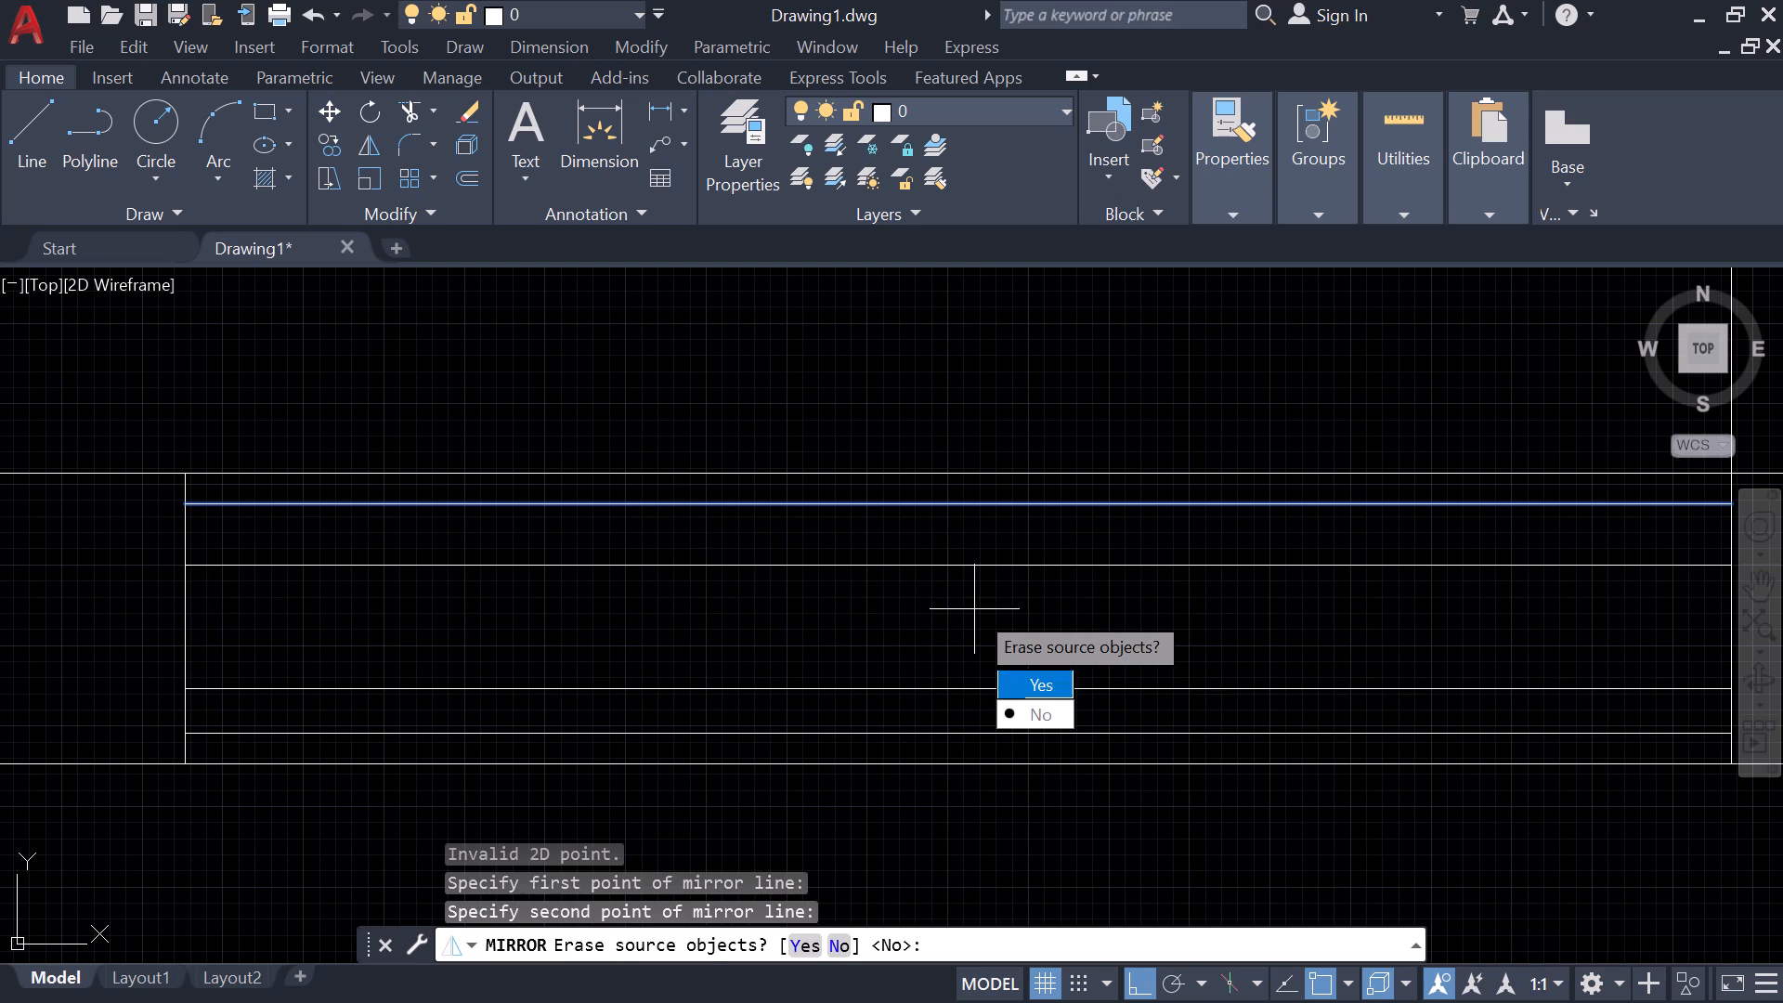
{"action": "left_click_drag", "start_coordinate": [1036, 720], "coordinate": [974, 609]}
{"action": "key", "text": "Escape"}
Trim the lower partition's upper and lower wall lines across the 4' opening.
{"action": "key", "text": "t"}
{"action": "key", "text": "r"}
{"action": "key", "text": "space"}
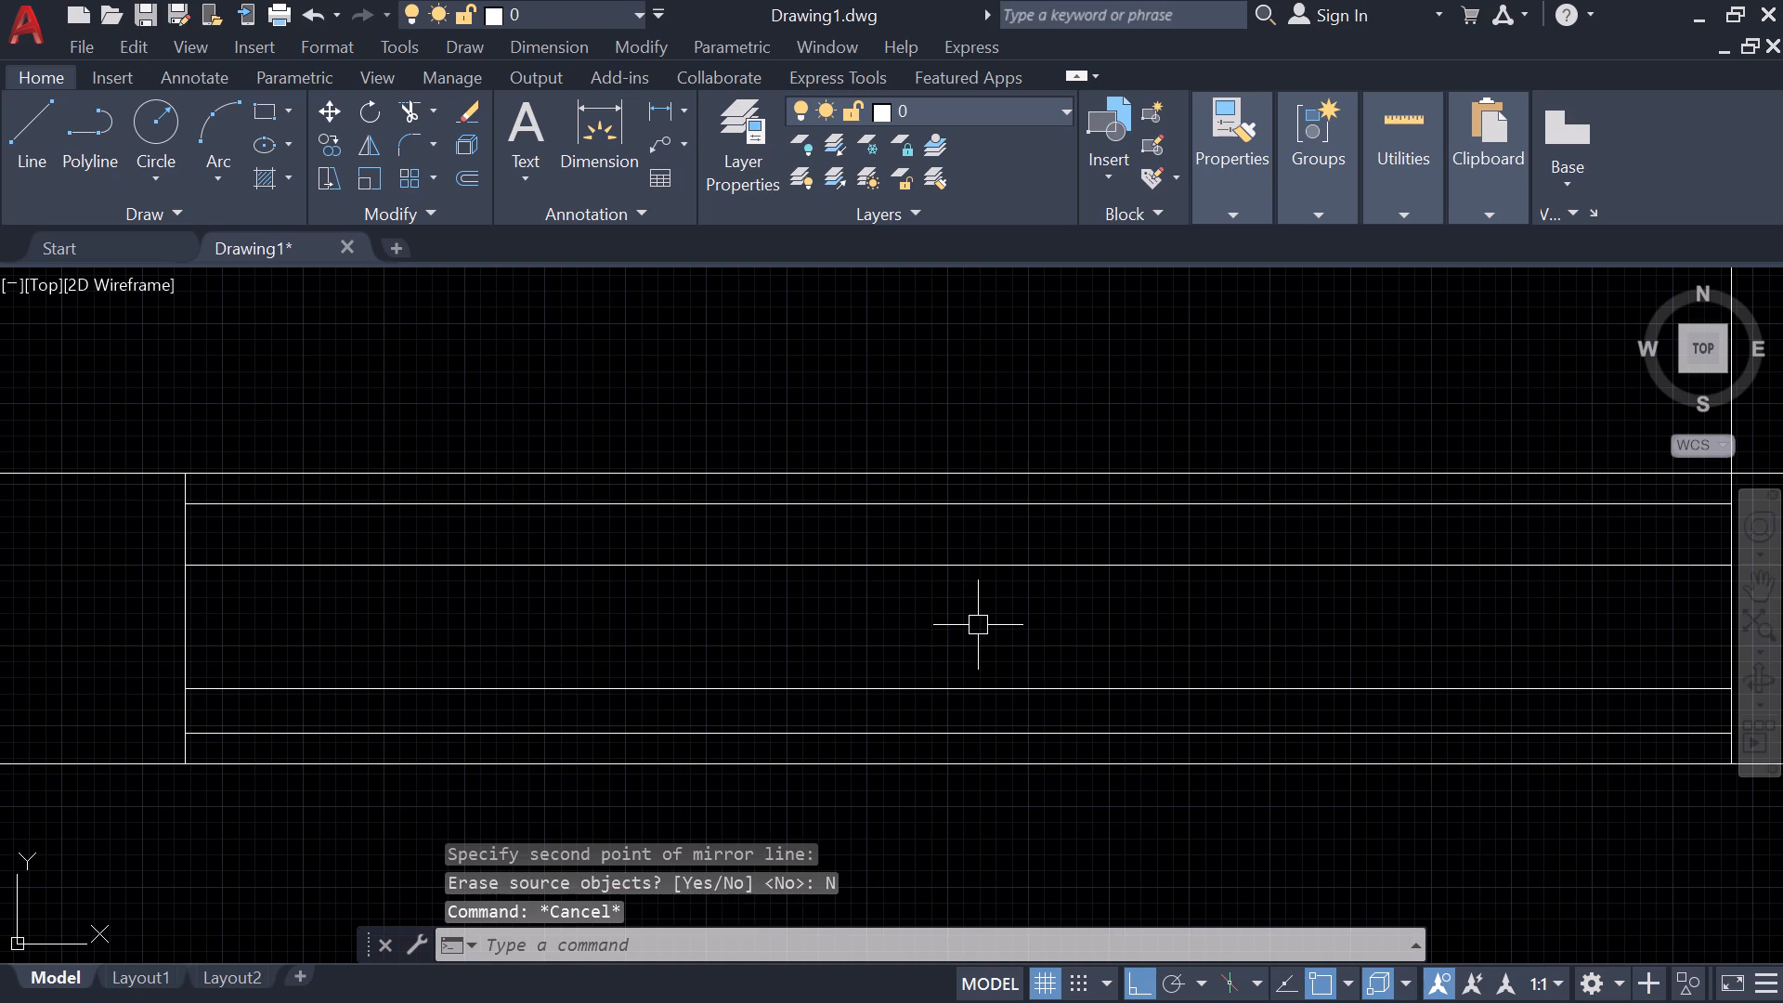
{"action": "left_click_drag", "start_coordinate": [997, 785], "coordinate": [989, 761]}
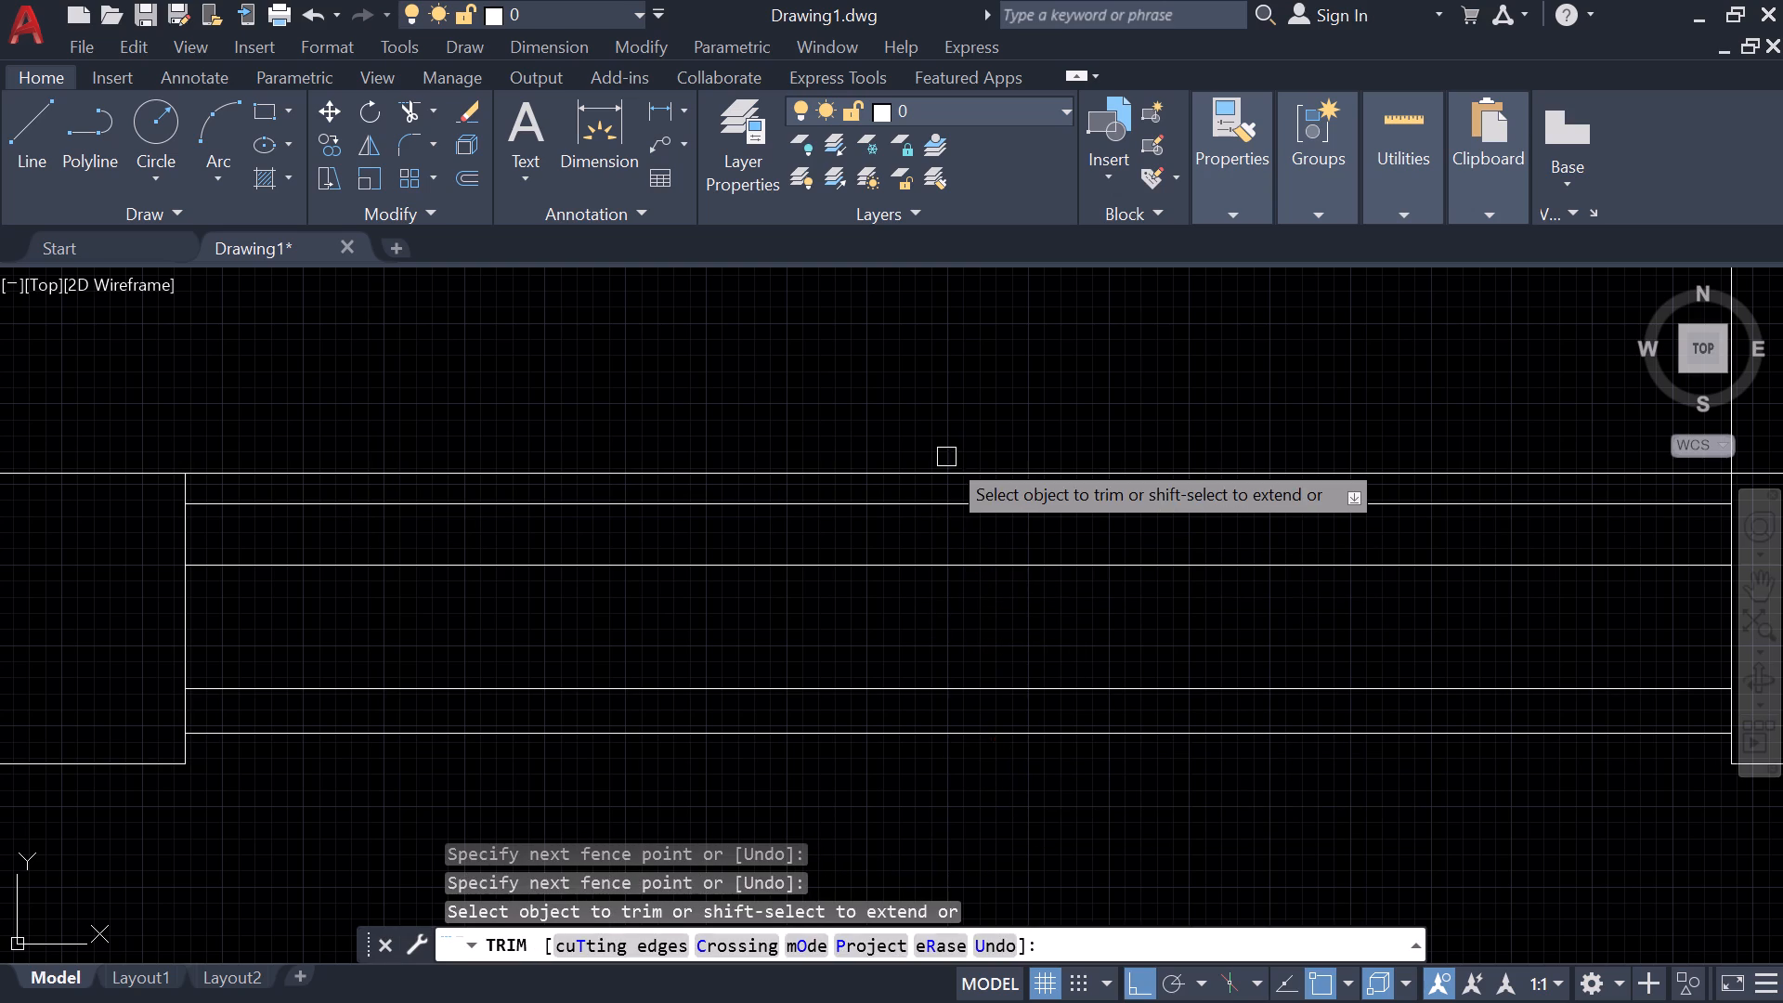
{"action": "left_click_drag", "start_coordinate": [946, 457], "coordinate": [946, 475]}
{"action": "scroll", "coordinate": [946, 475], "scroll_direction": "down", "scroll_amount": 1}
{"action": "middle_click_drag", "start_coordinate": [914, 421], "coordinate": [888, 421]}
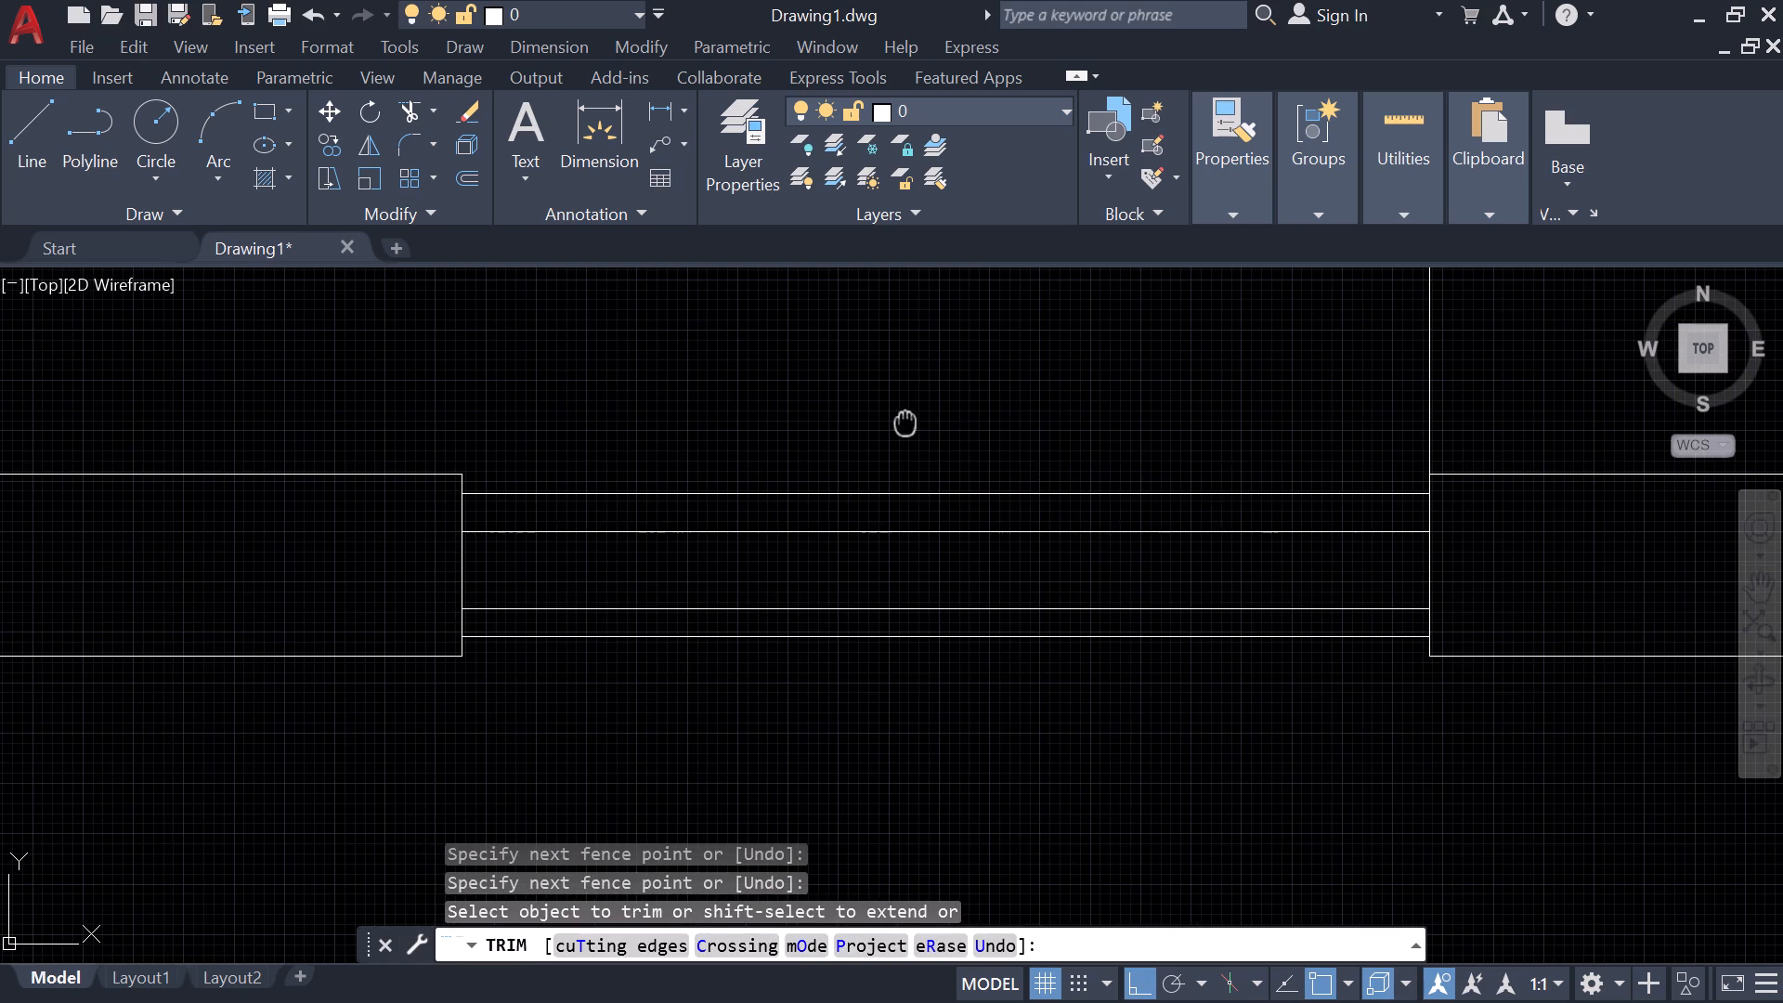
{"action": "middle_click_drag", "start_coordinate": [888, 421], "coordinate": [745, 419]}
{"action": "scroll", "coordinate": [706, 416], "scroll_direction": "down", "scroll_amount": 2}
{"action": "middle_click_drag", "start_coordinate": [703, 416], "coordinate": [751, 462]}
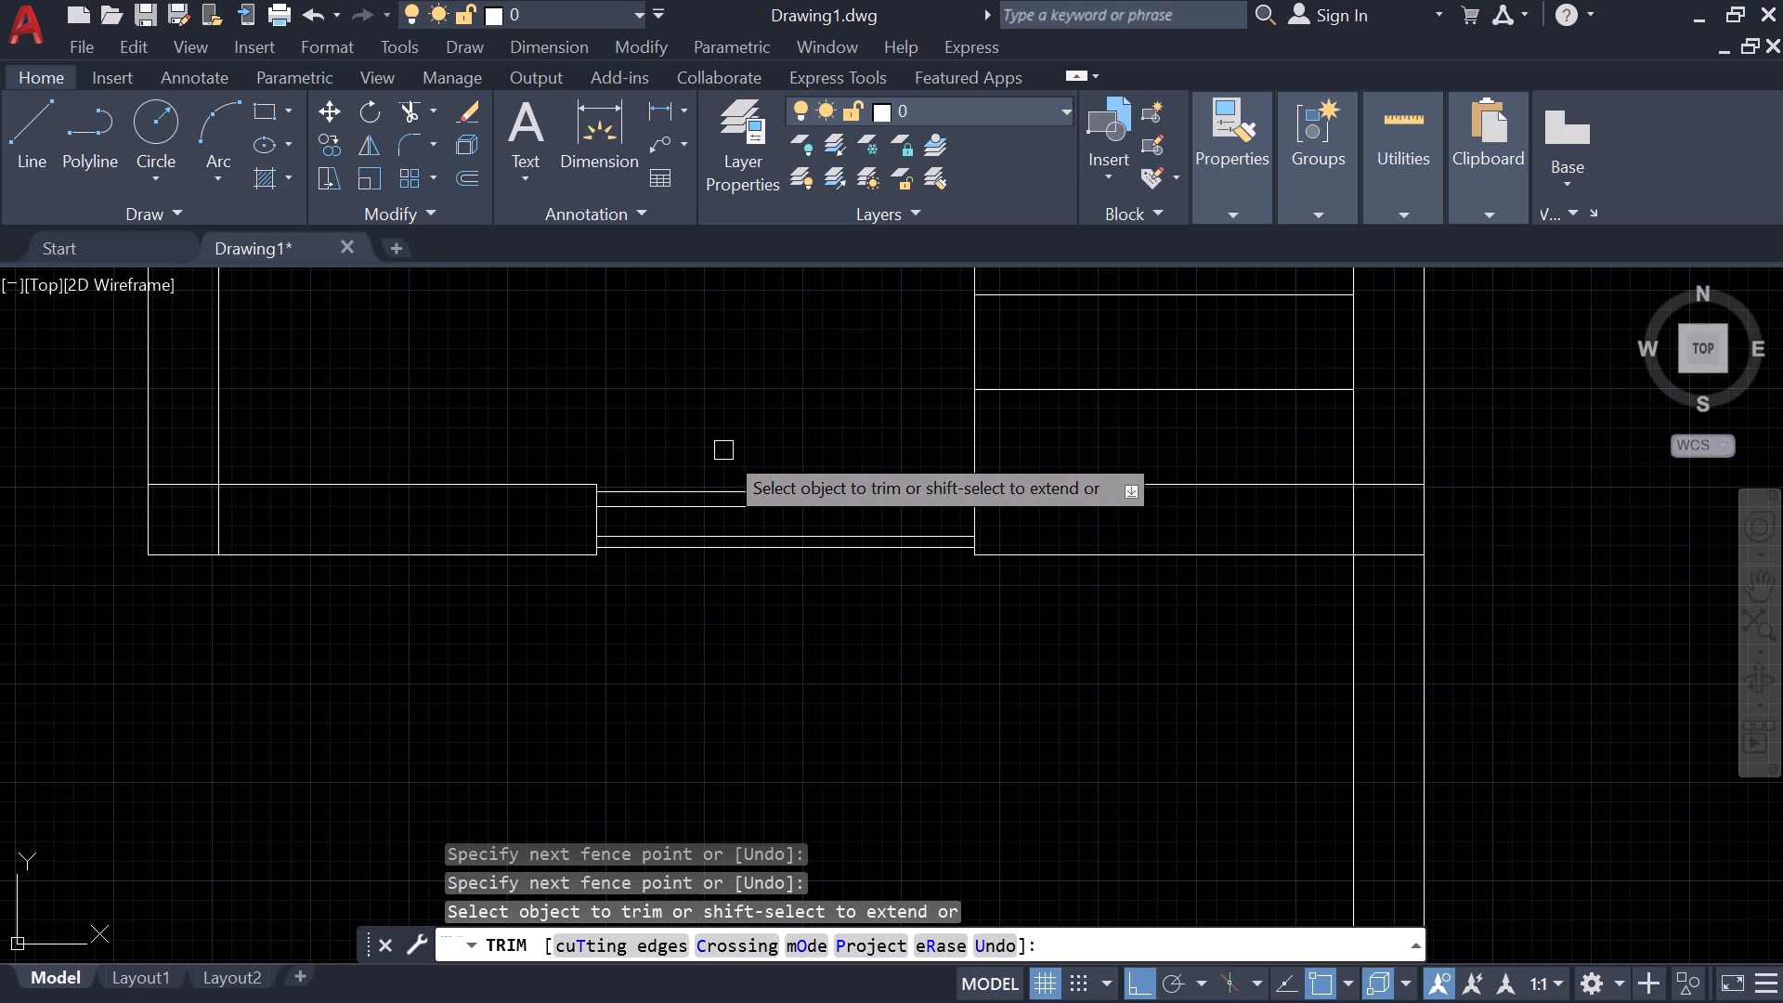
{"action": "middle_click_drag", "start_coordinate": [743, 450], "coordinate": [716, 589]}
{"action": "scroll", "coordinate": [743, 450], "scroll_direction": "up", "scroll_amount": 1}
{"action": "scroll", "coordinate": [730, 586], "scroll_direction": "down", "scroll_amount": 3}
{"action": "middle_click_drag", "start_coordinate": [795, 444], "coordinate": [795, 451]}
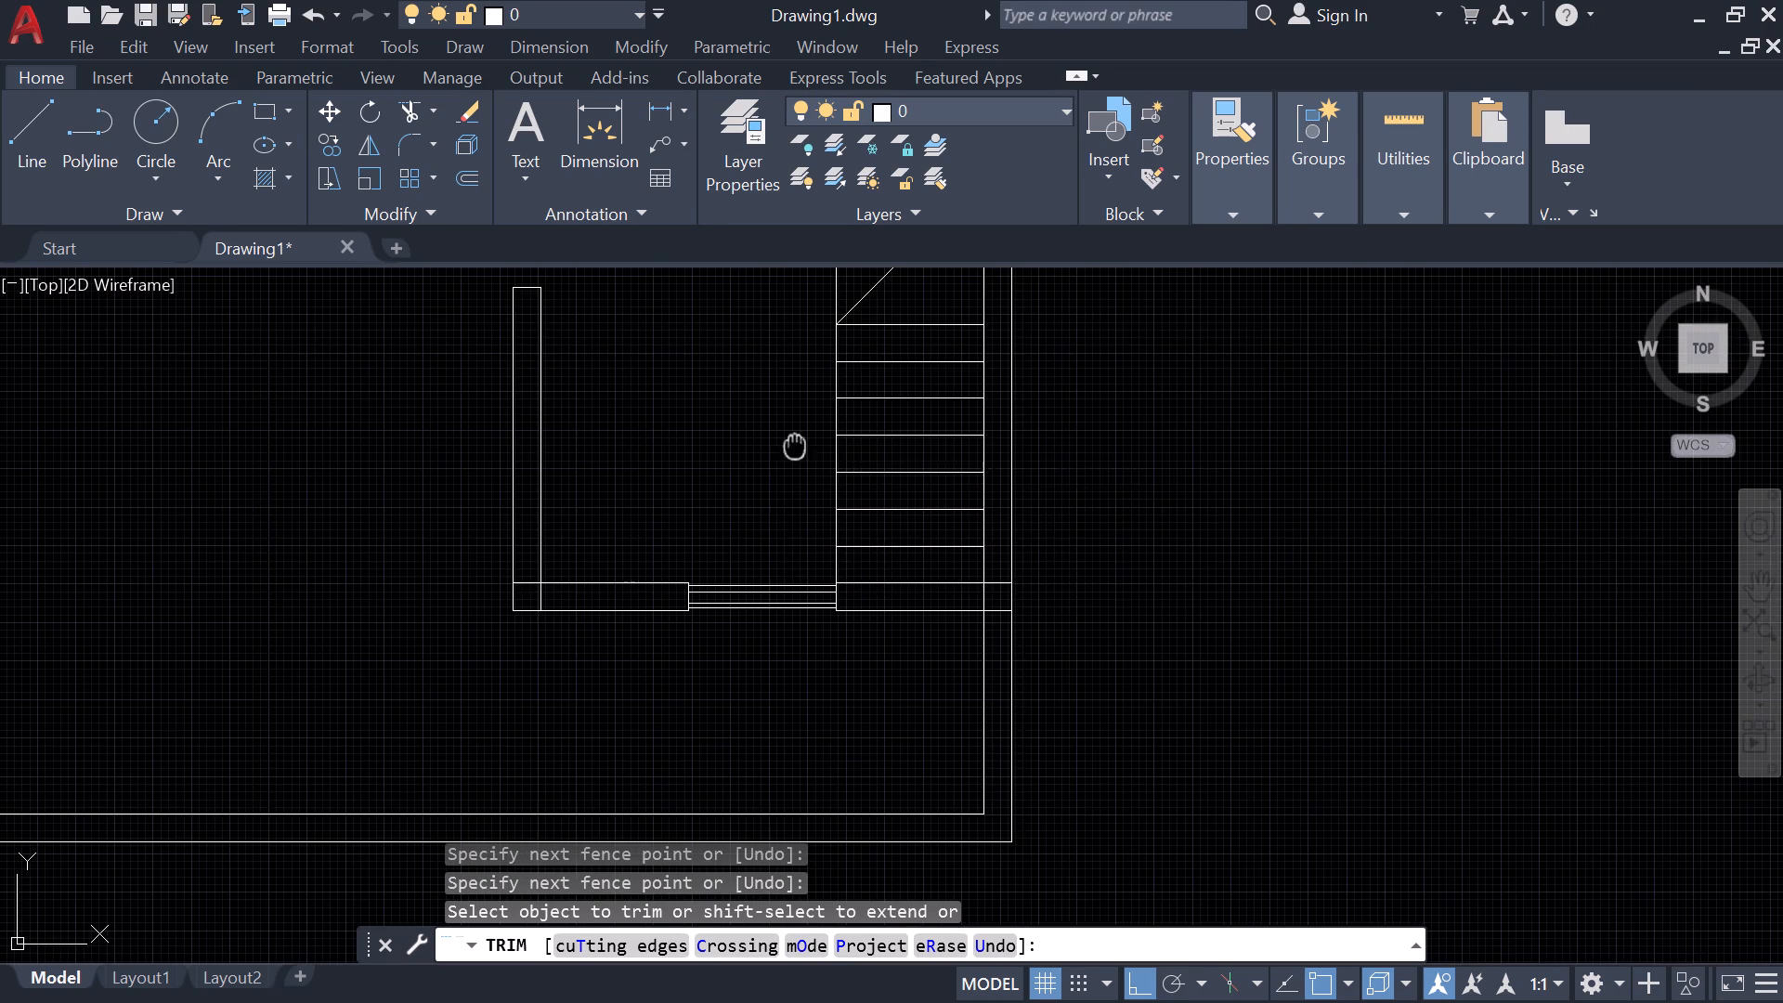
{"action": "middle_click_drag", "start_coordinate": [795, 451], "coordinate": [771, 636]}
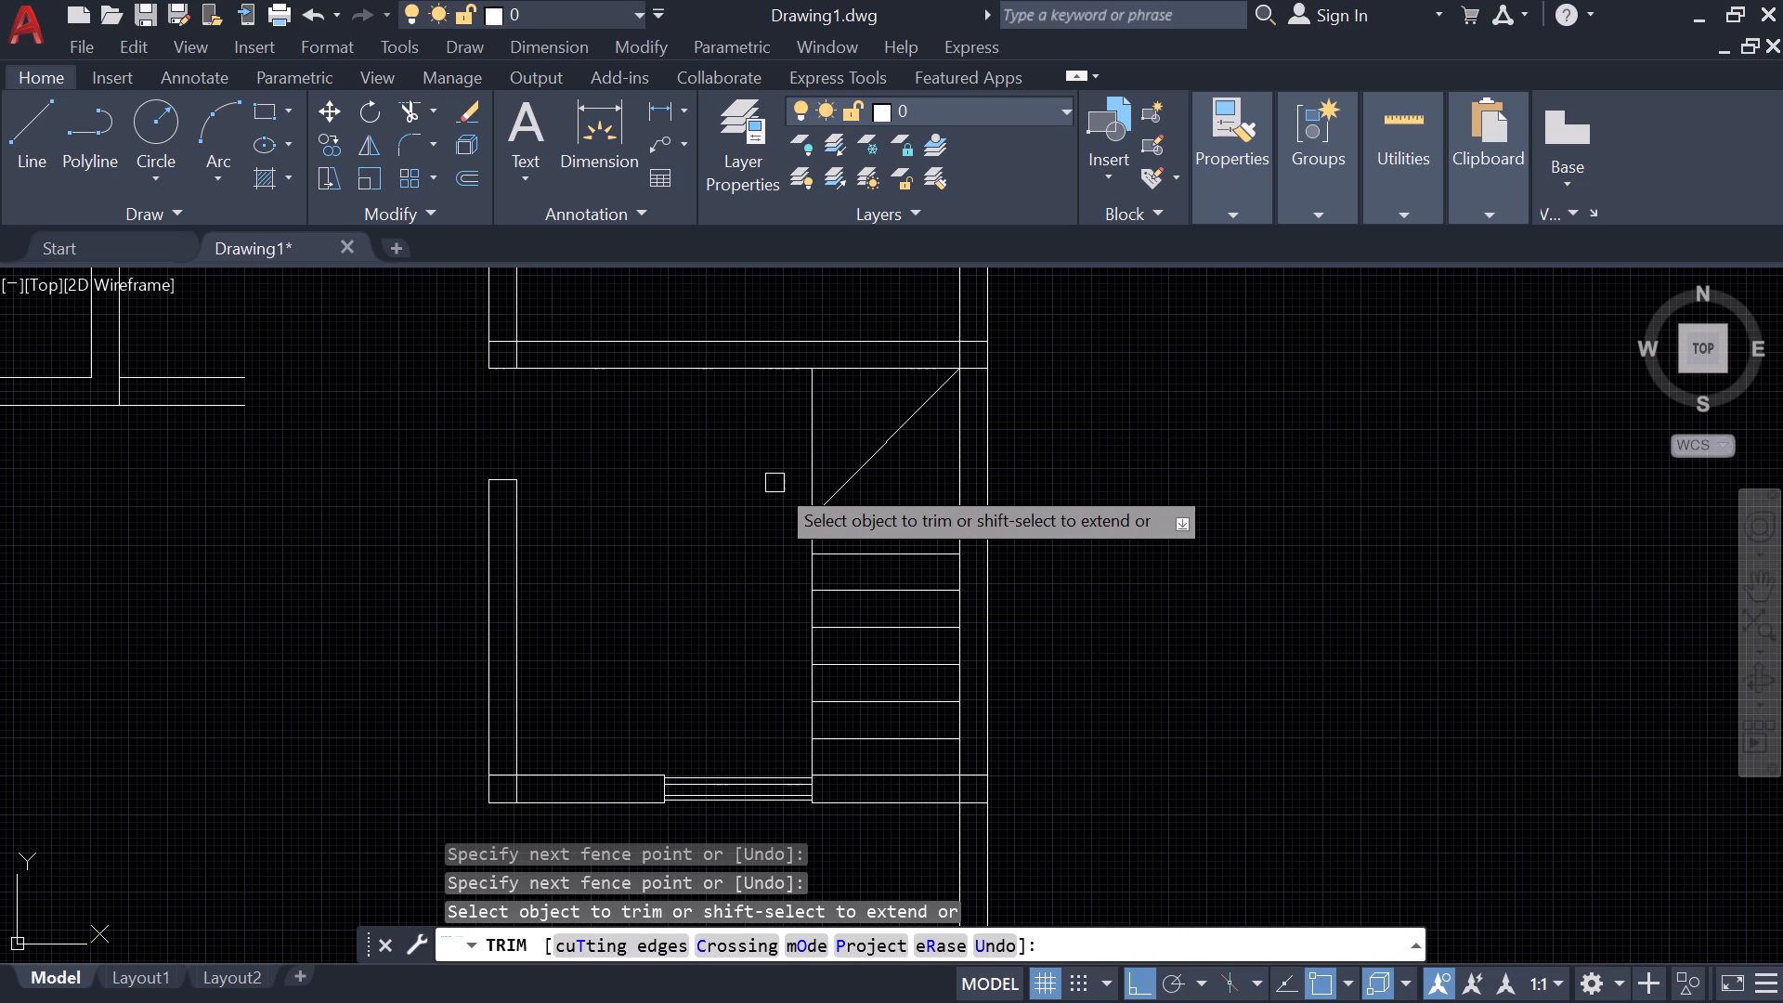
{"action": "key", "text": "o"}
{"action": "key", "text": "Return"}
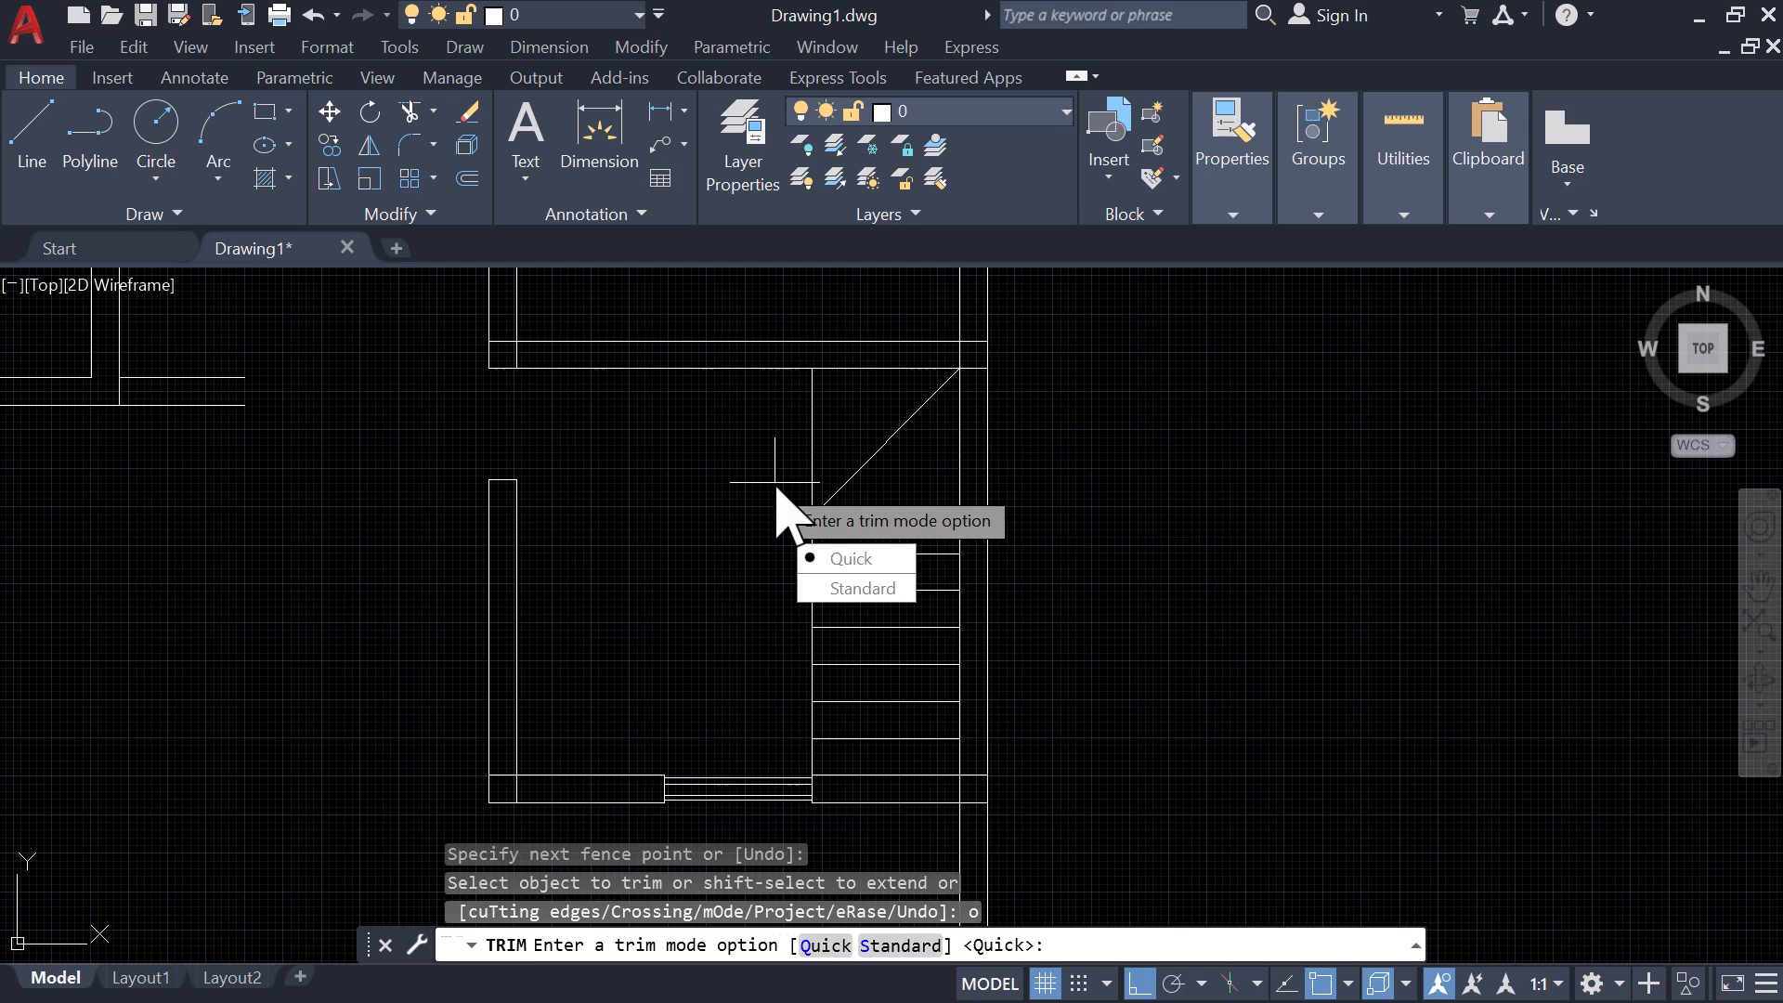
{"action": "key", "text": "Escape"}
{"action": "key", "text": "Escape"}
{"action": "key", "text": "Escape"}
Offset the lower line of the wall above the staircase 4' downward, toward the corner of the first stair step.
{"action": "key", "text": "o"}
{"action": "key", "text": "Return"}
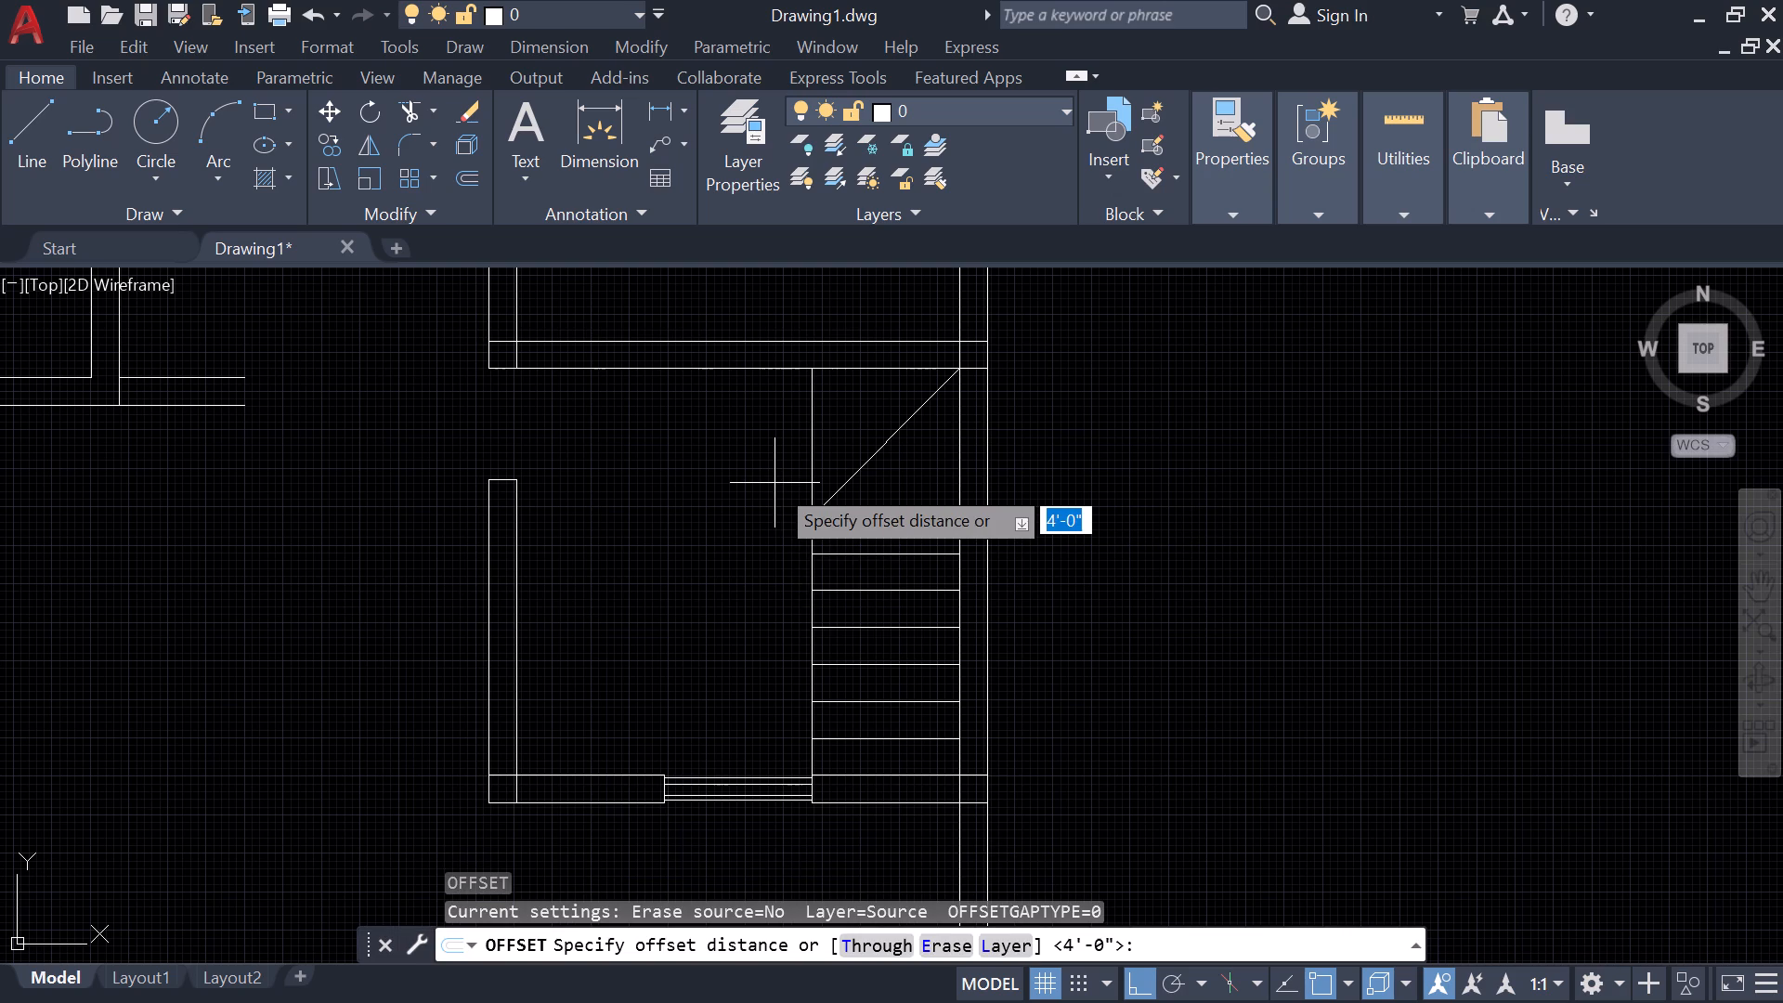
{"action": "key", "text": "space"}
{"action": "left_click", "coordinate": [745, 371]}
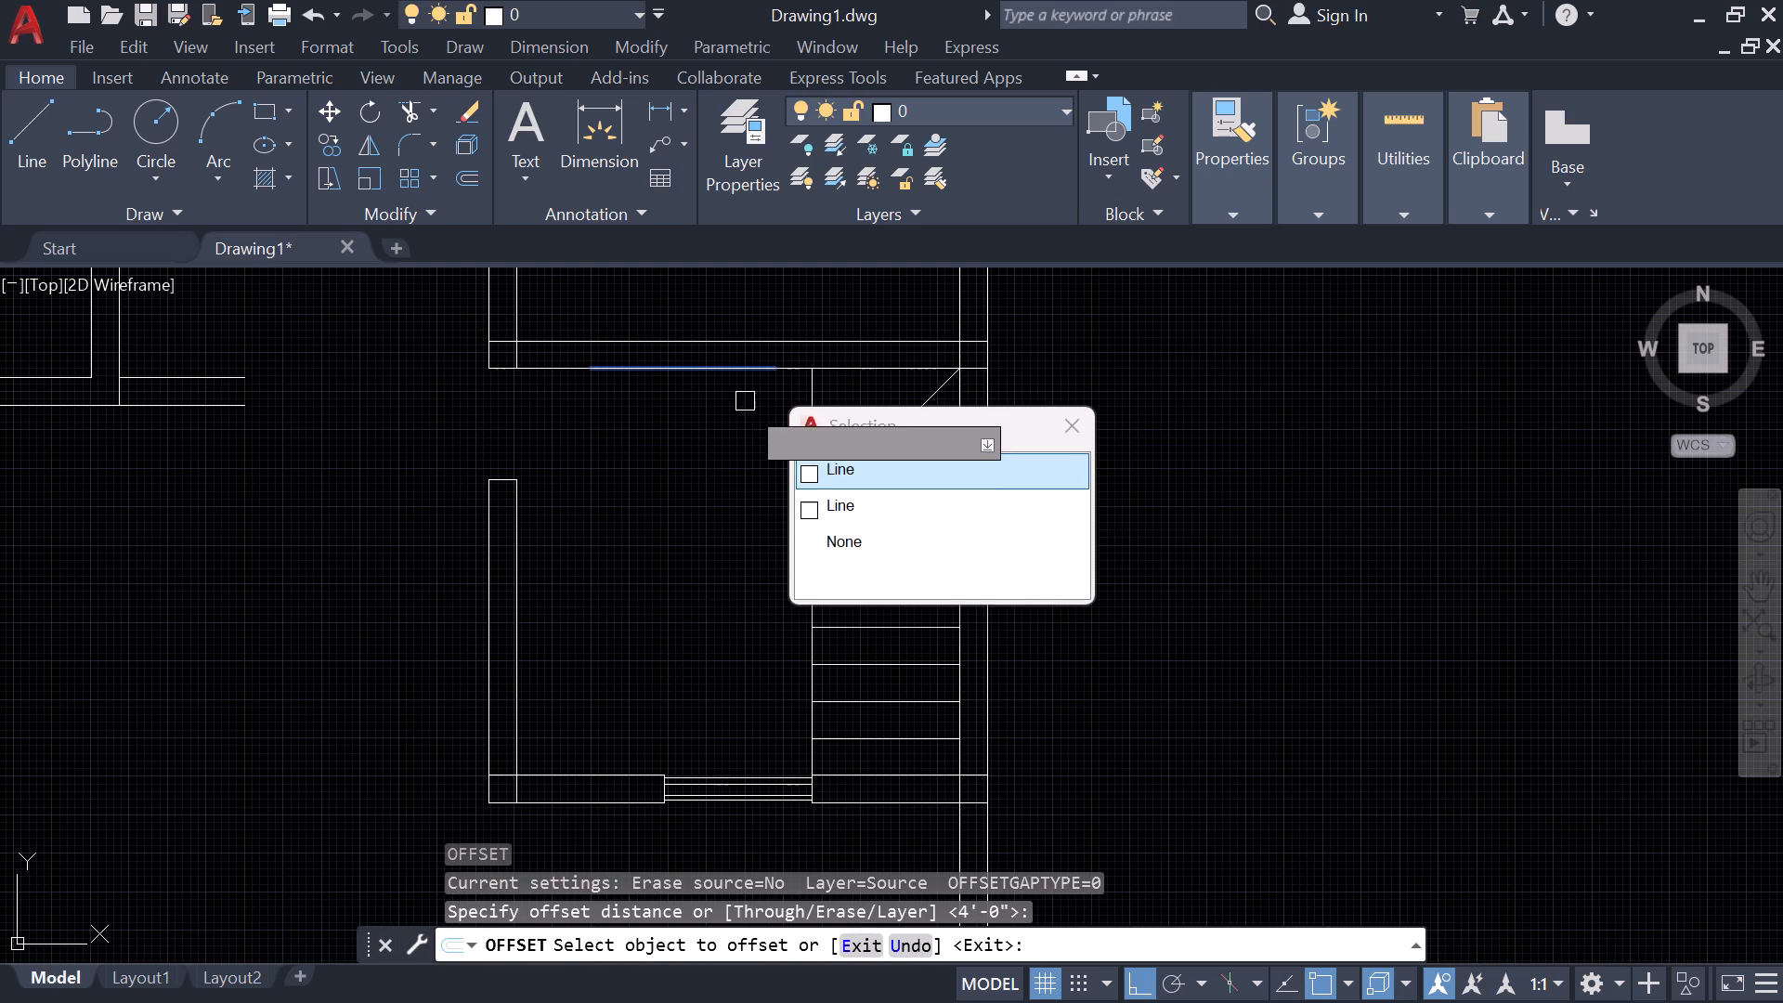
{"action": "left_click", "coordinate": [868, 473]}
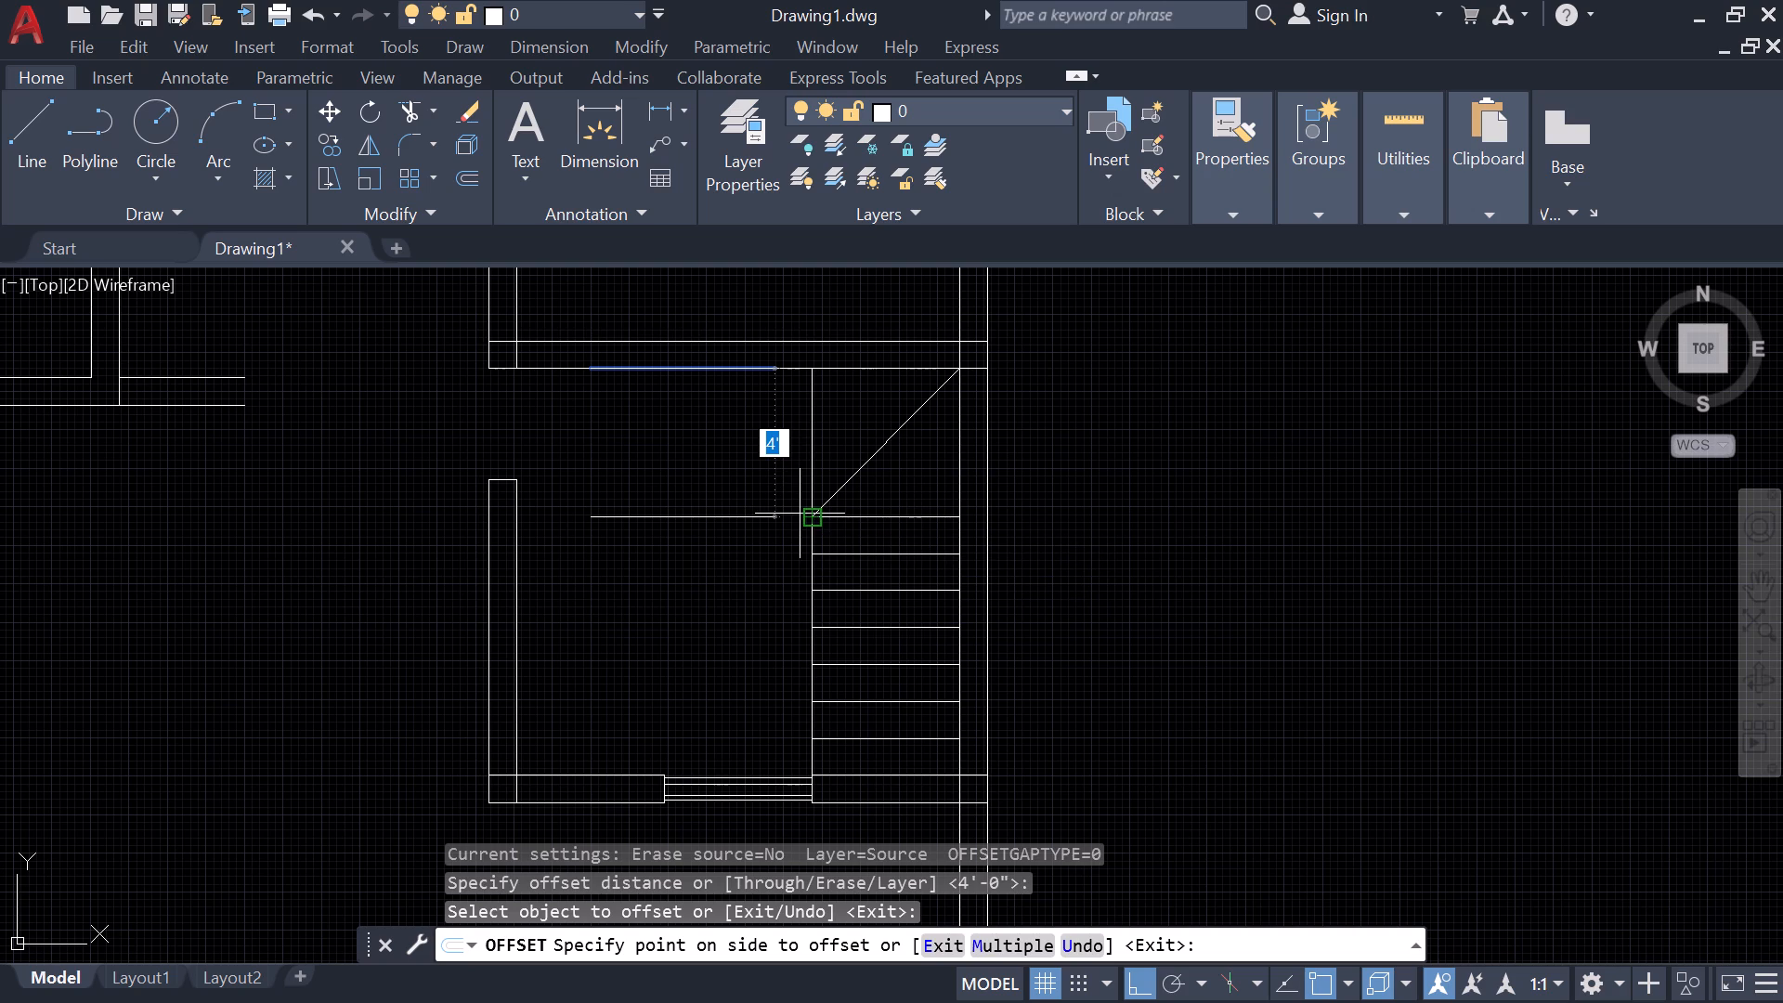
{"action": "left_click", "coordinate": [812, 514]}
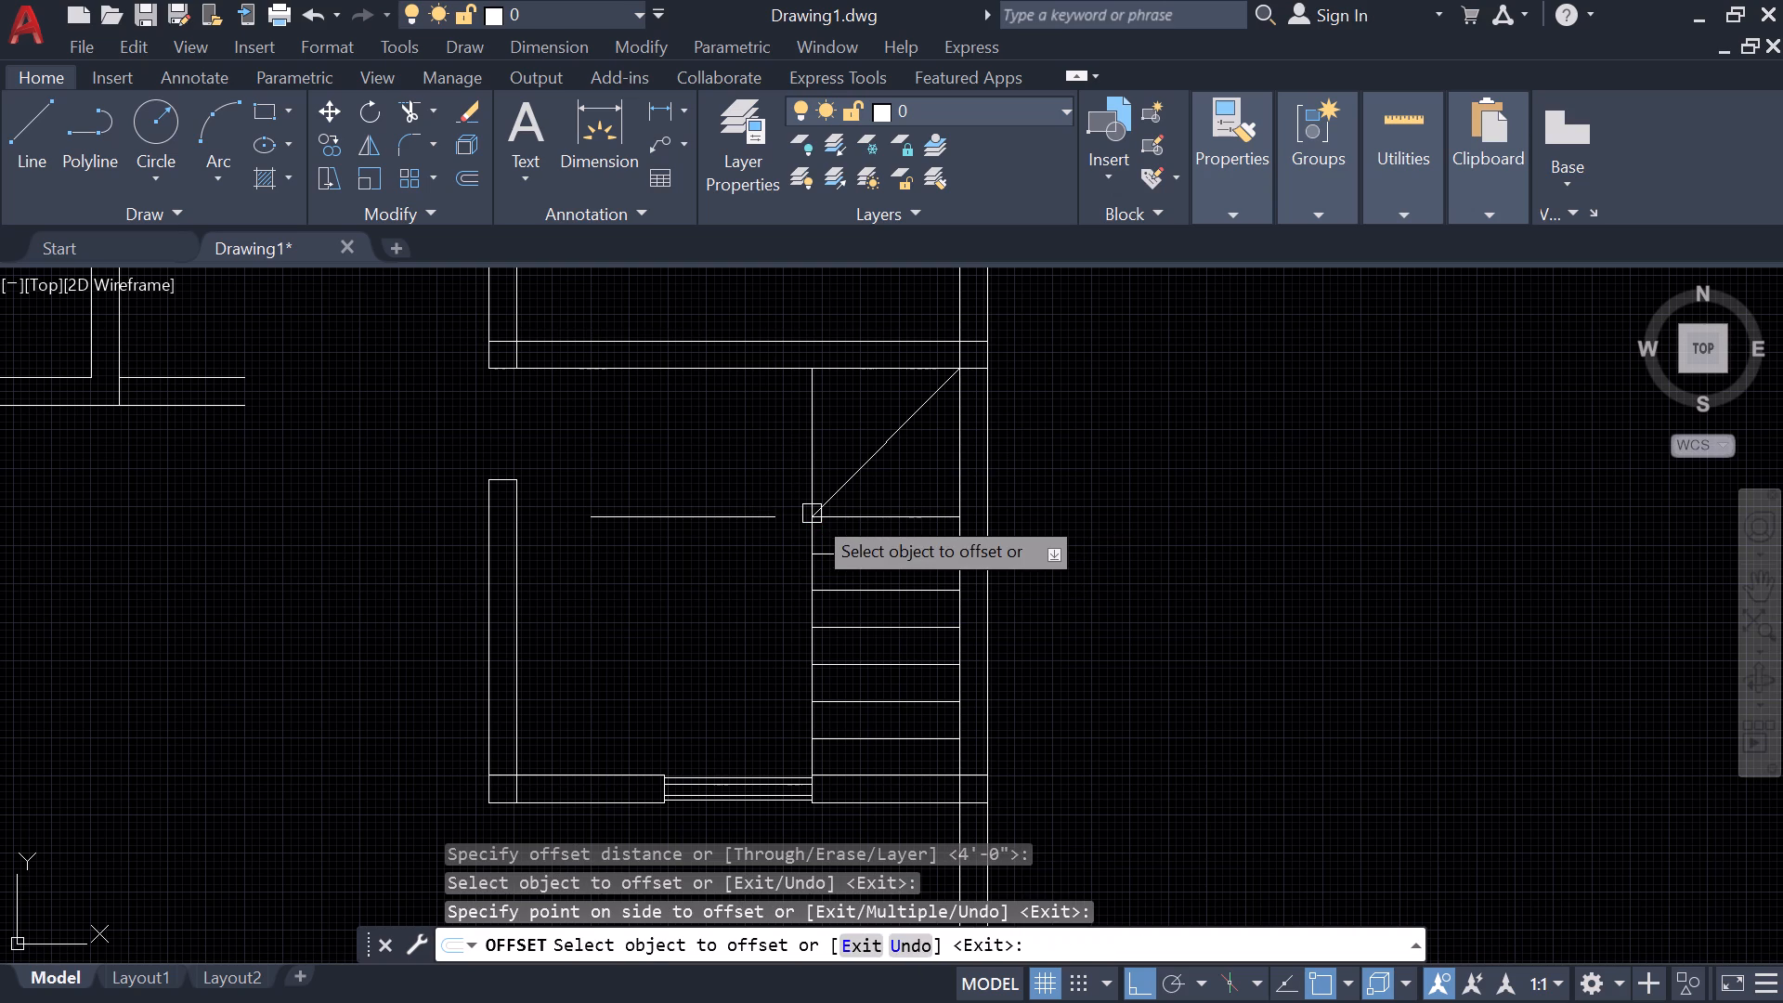
Extend the new horizontal offset line to the staircase's left edge line.
{"action": "type", "text": "ex"}
{"action": "key", "text": "space"}
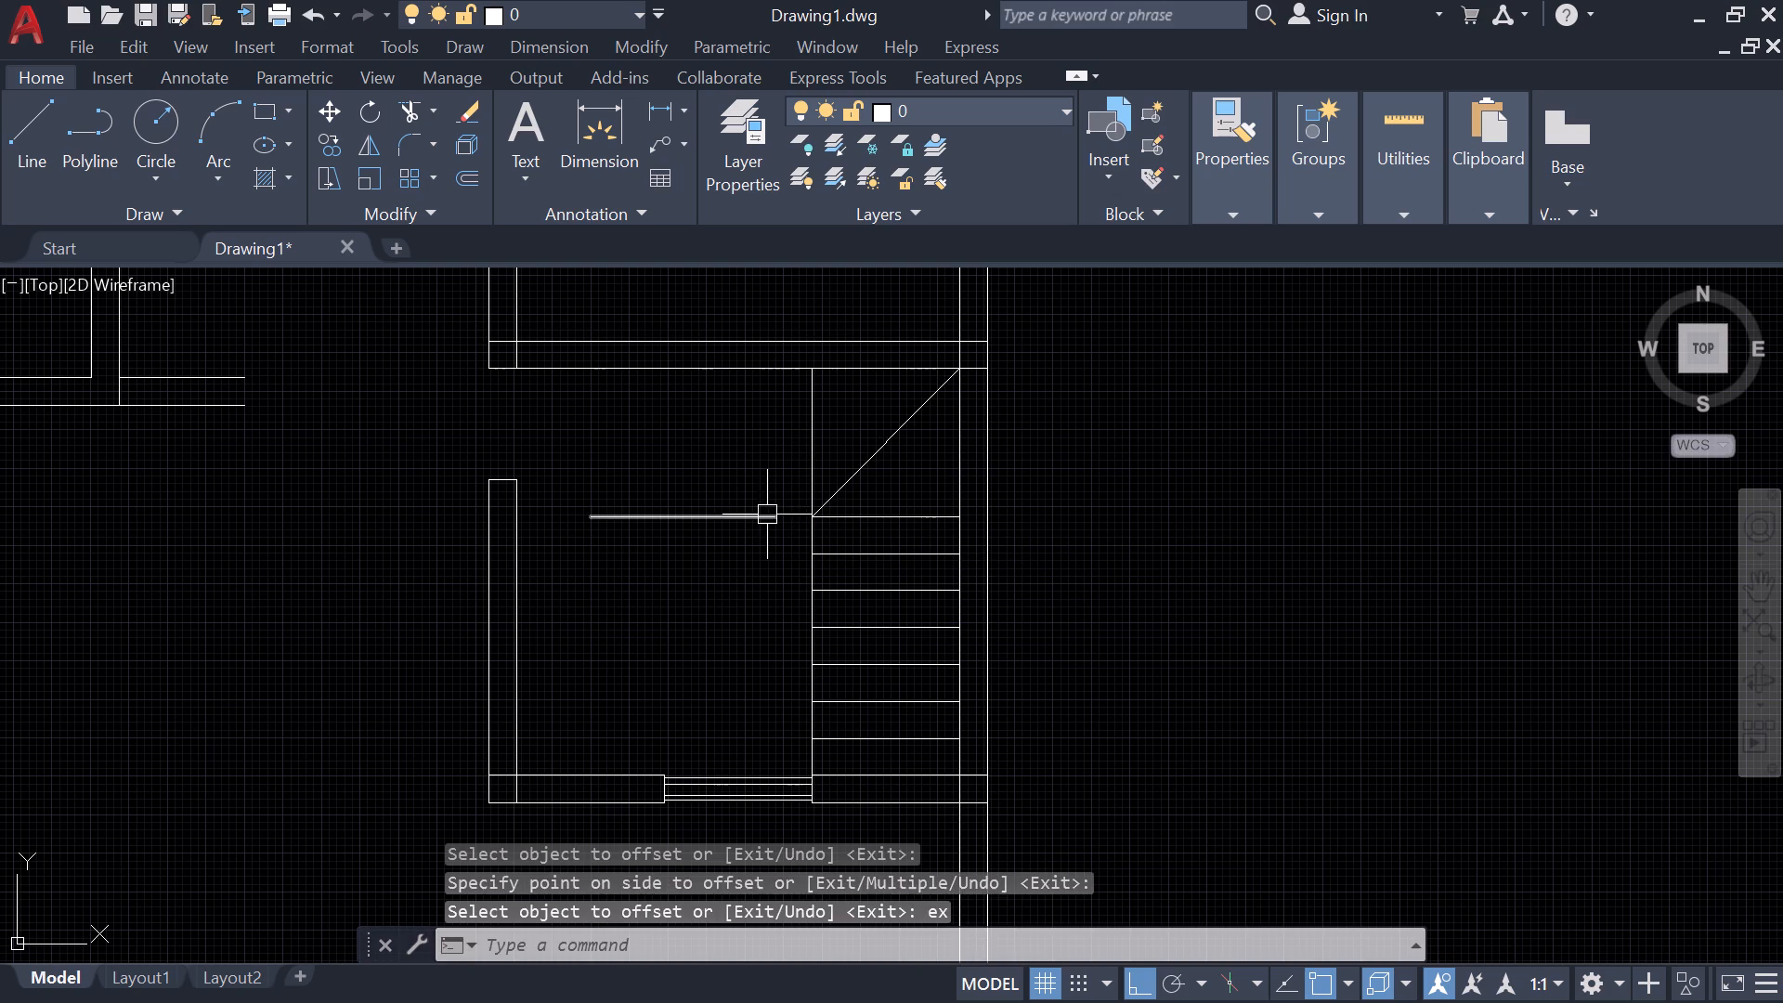
{"action": "key", "text": "Escape"}
{"action": "key", "text": "r"}
{"action": "key", "text": "BackSpace"}
{"action": "type", "text": "ex"}
{"action": "key", "text": "space"}
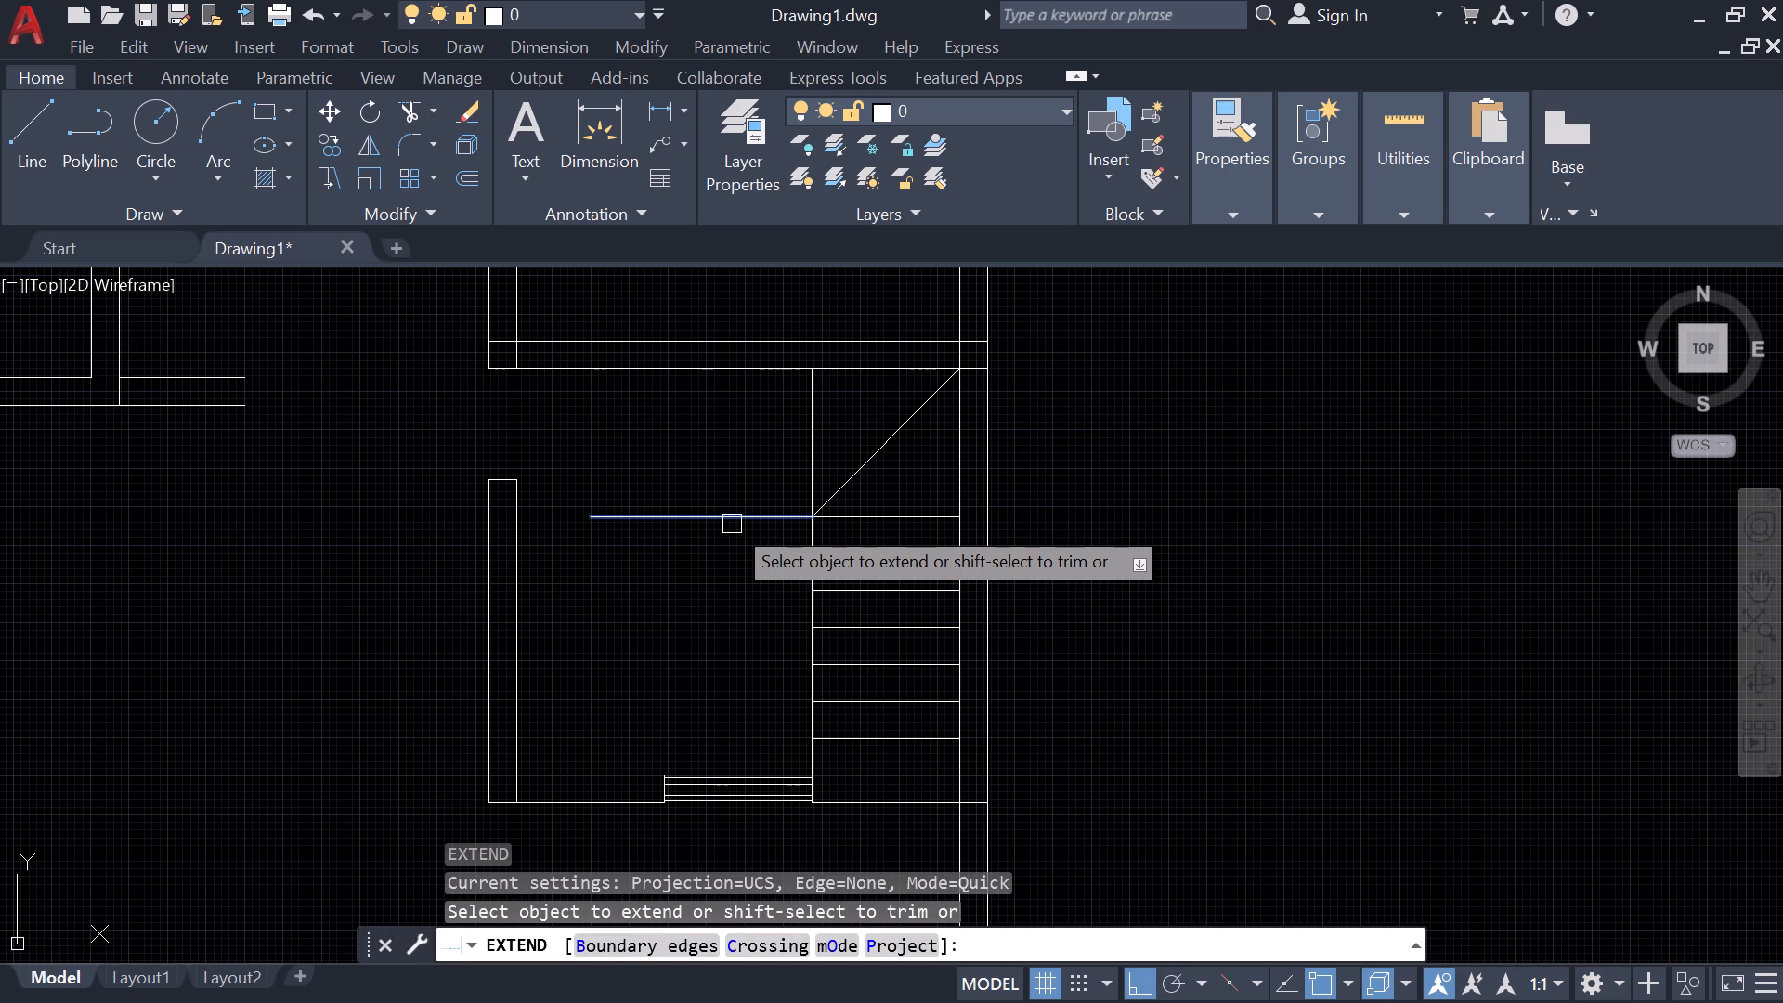
{"action": "left_click", "coordinate": [732, 524]}
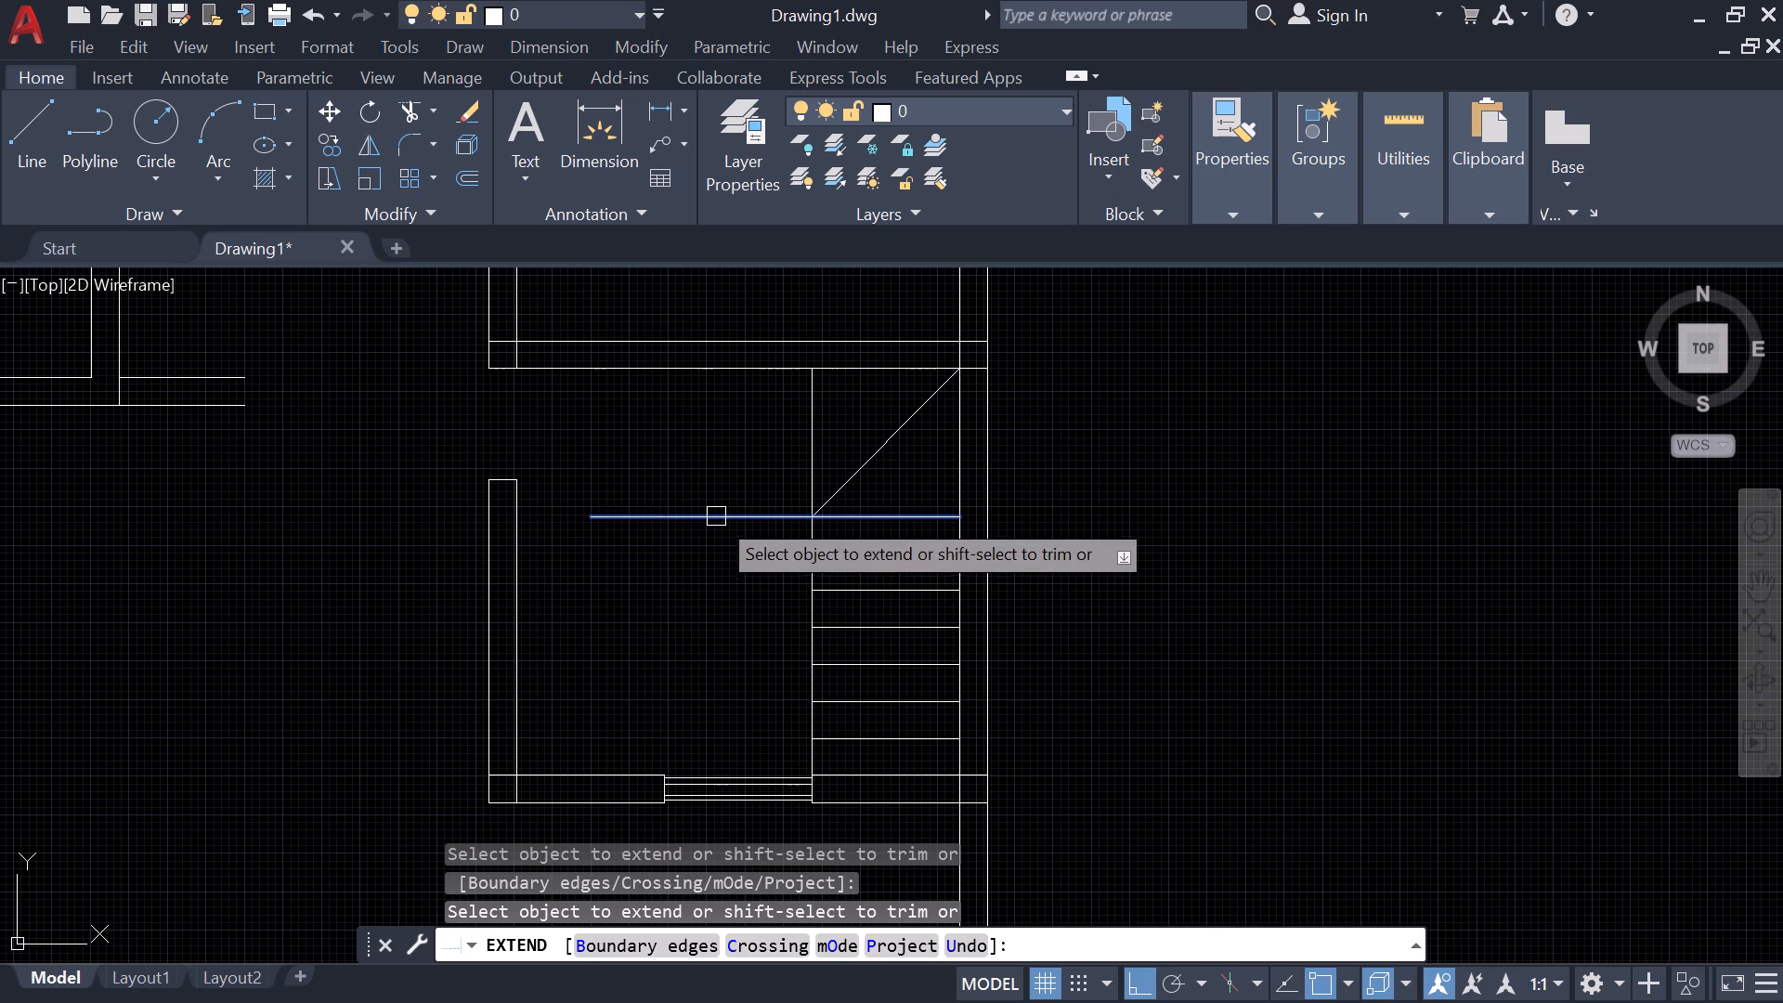
{"action": "key", "text": "Escape"}
Offset the extended horizontal line 3' downward.
{"action": "key", "text": "o"}
{"action": "key", "text": "Return"}
{"action": "key", "text": "space"}
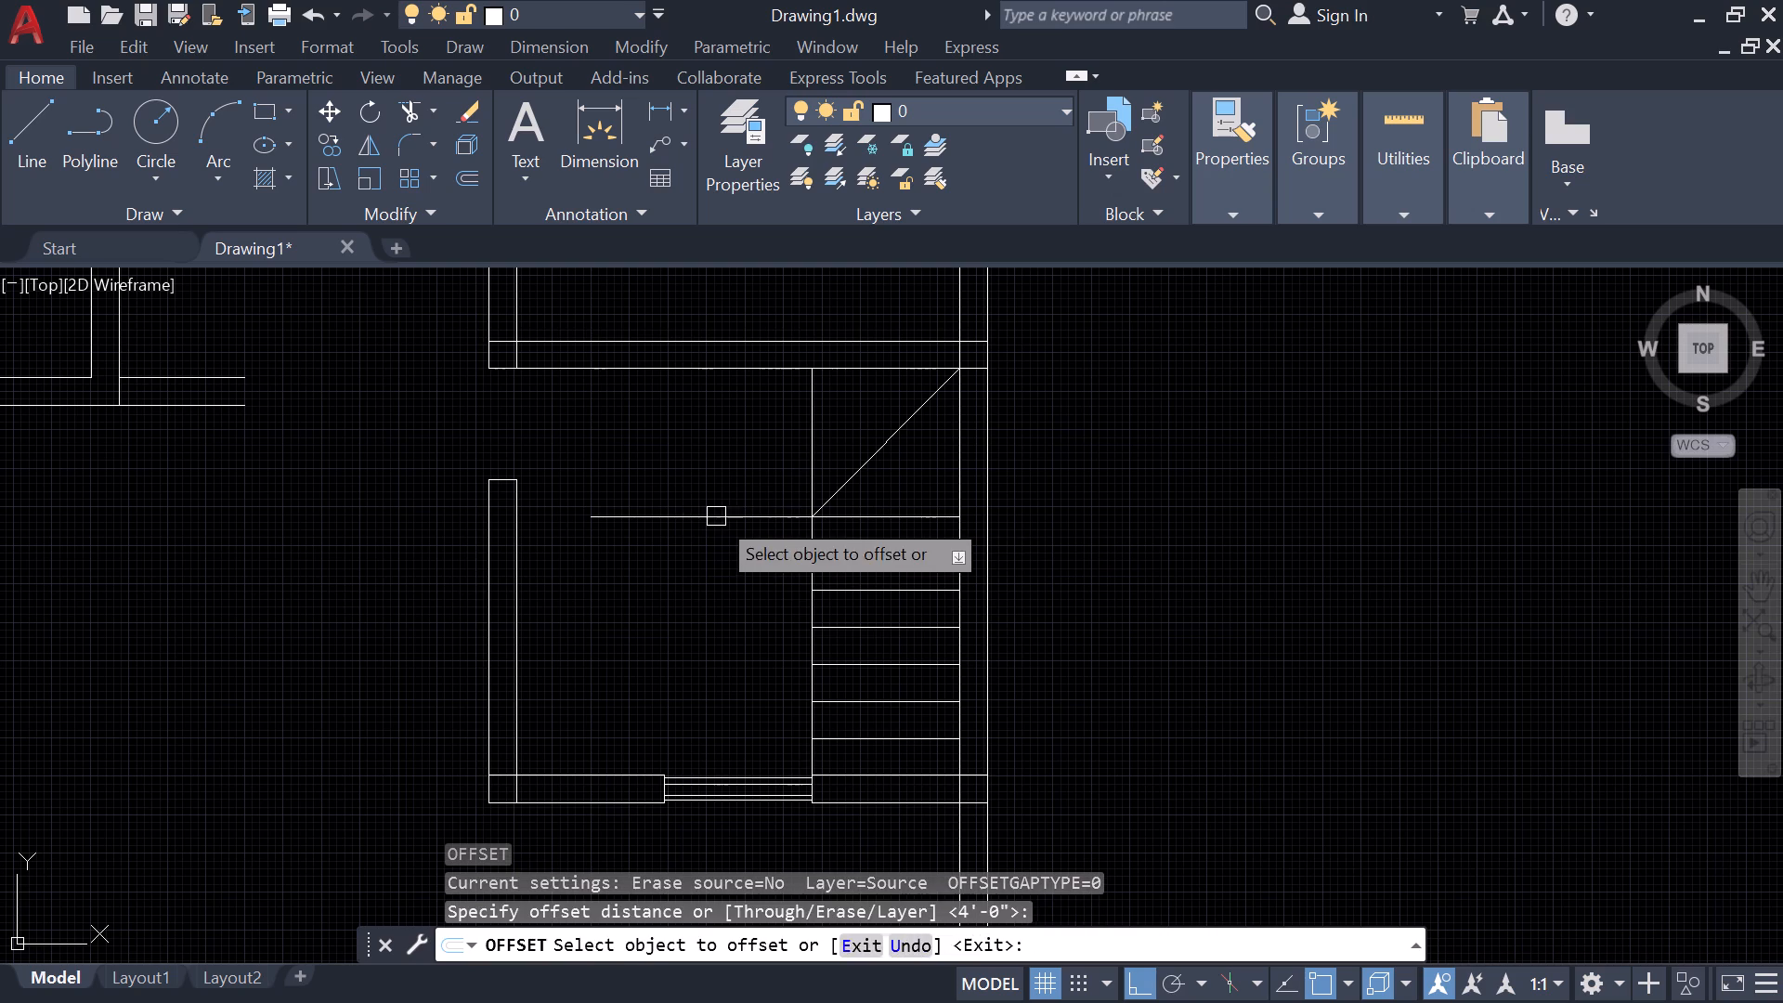
{"action": "left_click", "coordinate": [724, 514]}
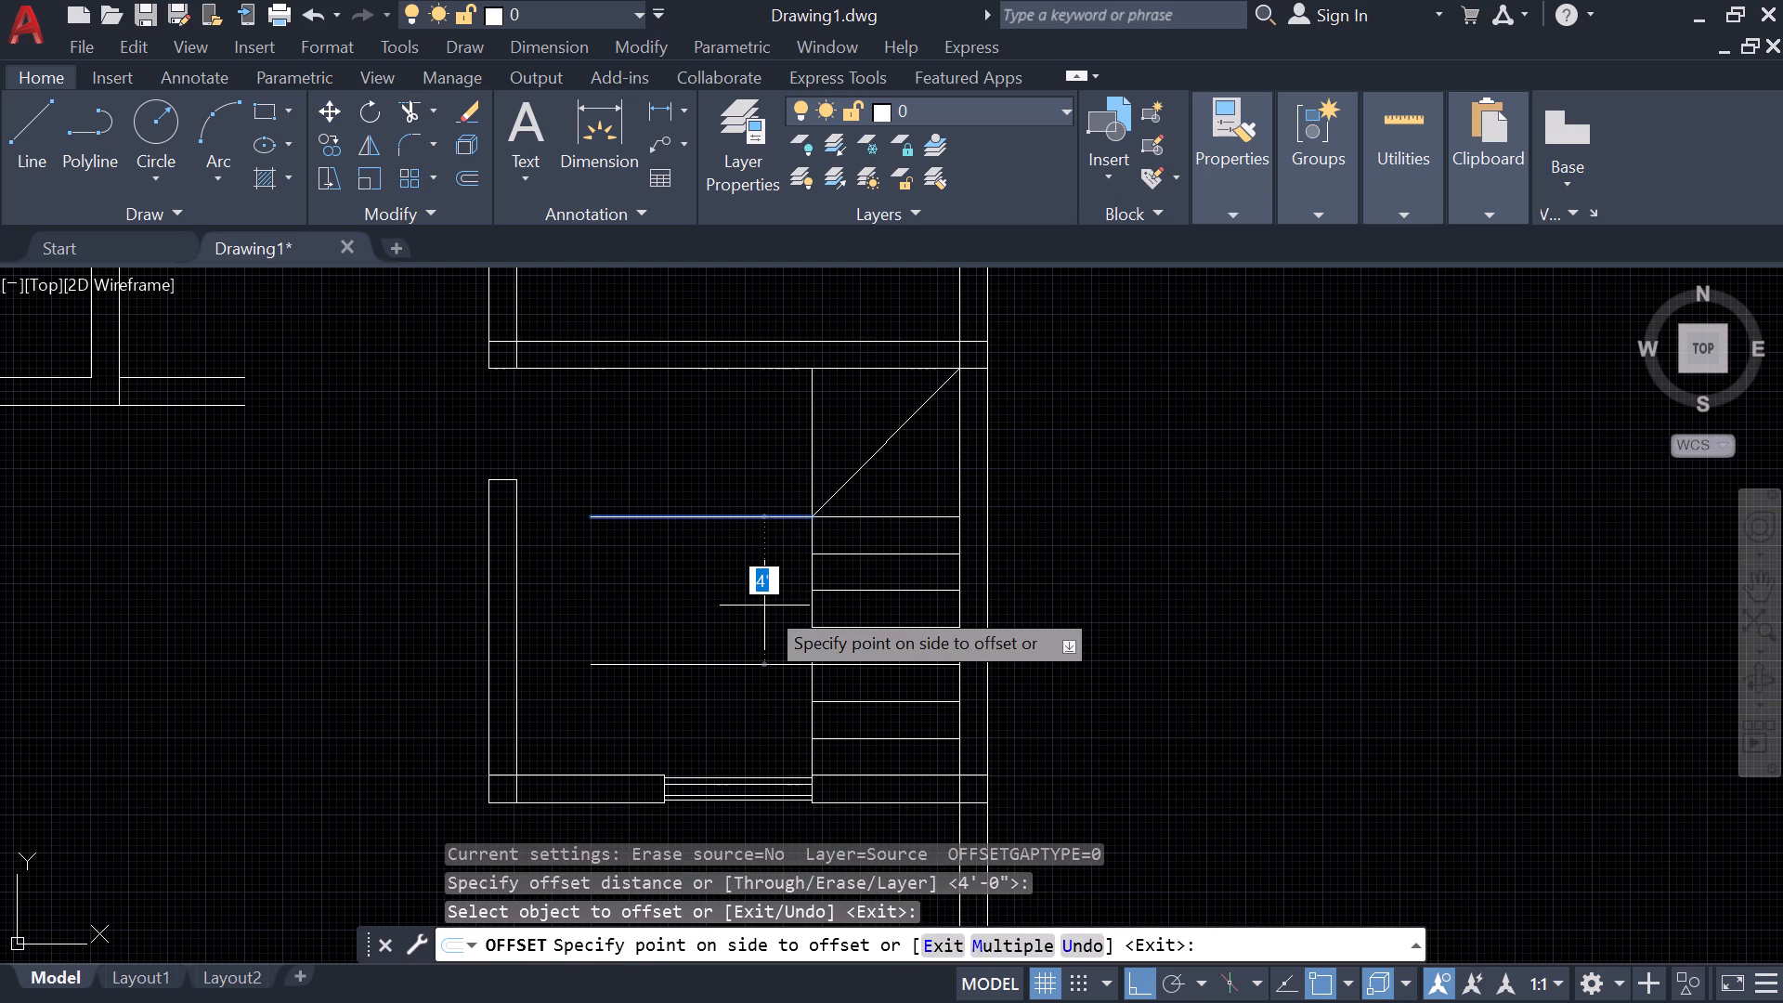
{"action": "type", "text": "3'"}
{"action": "key", "text": "Return"}
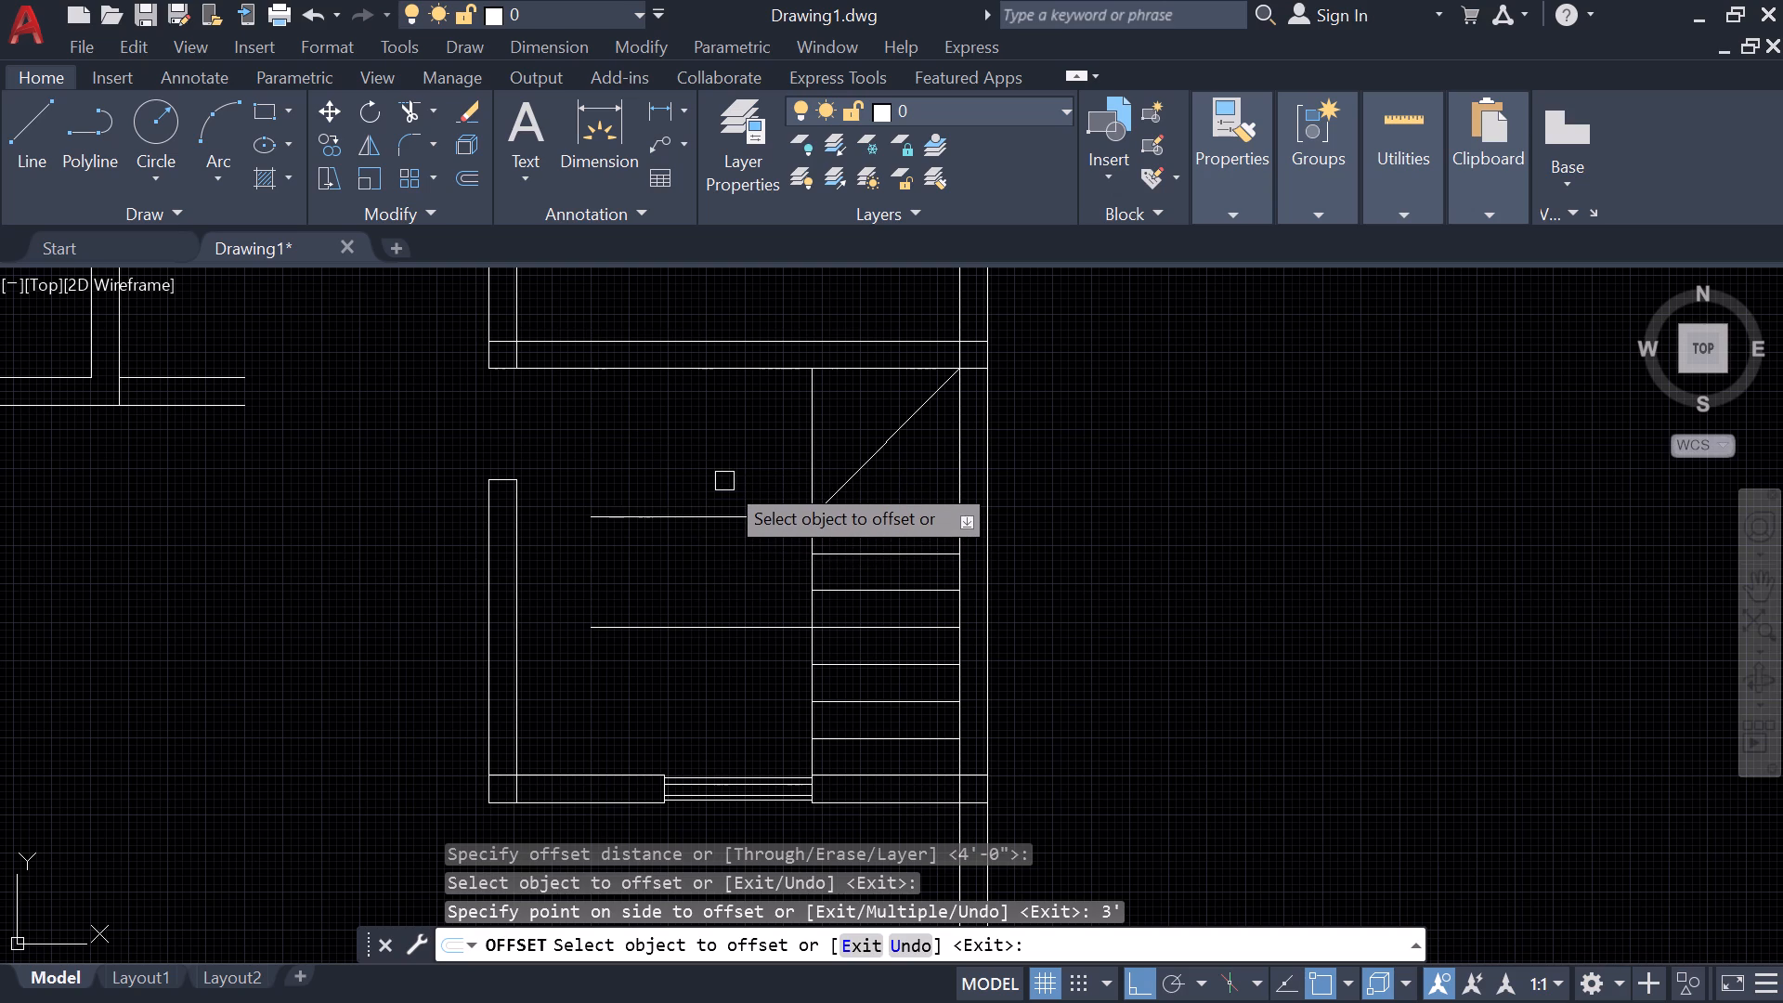
Offset the staircase's left edge line leftward three times at 1' spacing to form step lines.
{"action": "left_click", "coordinate": [807, 473]}
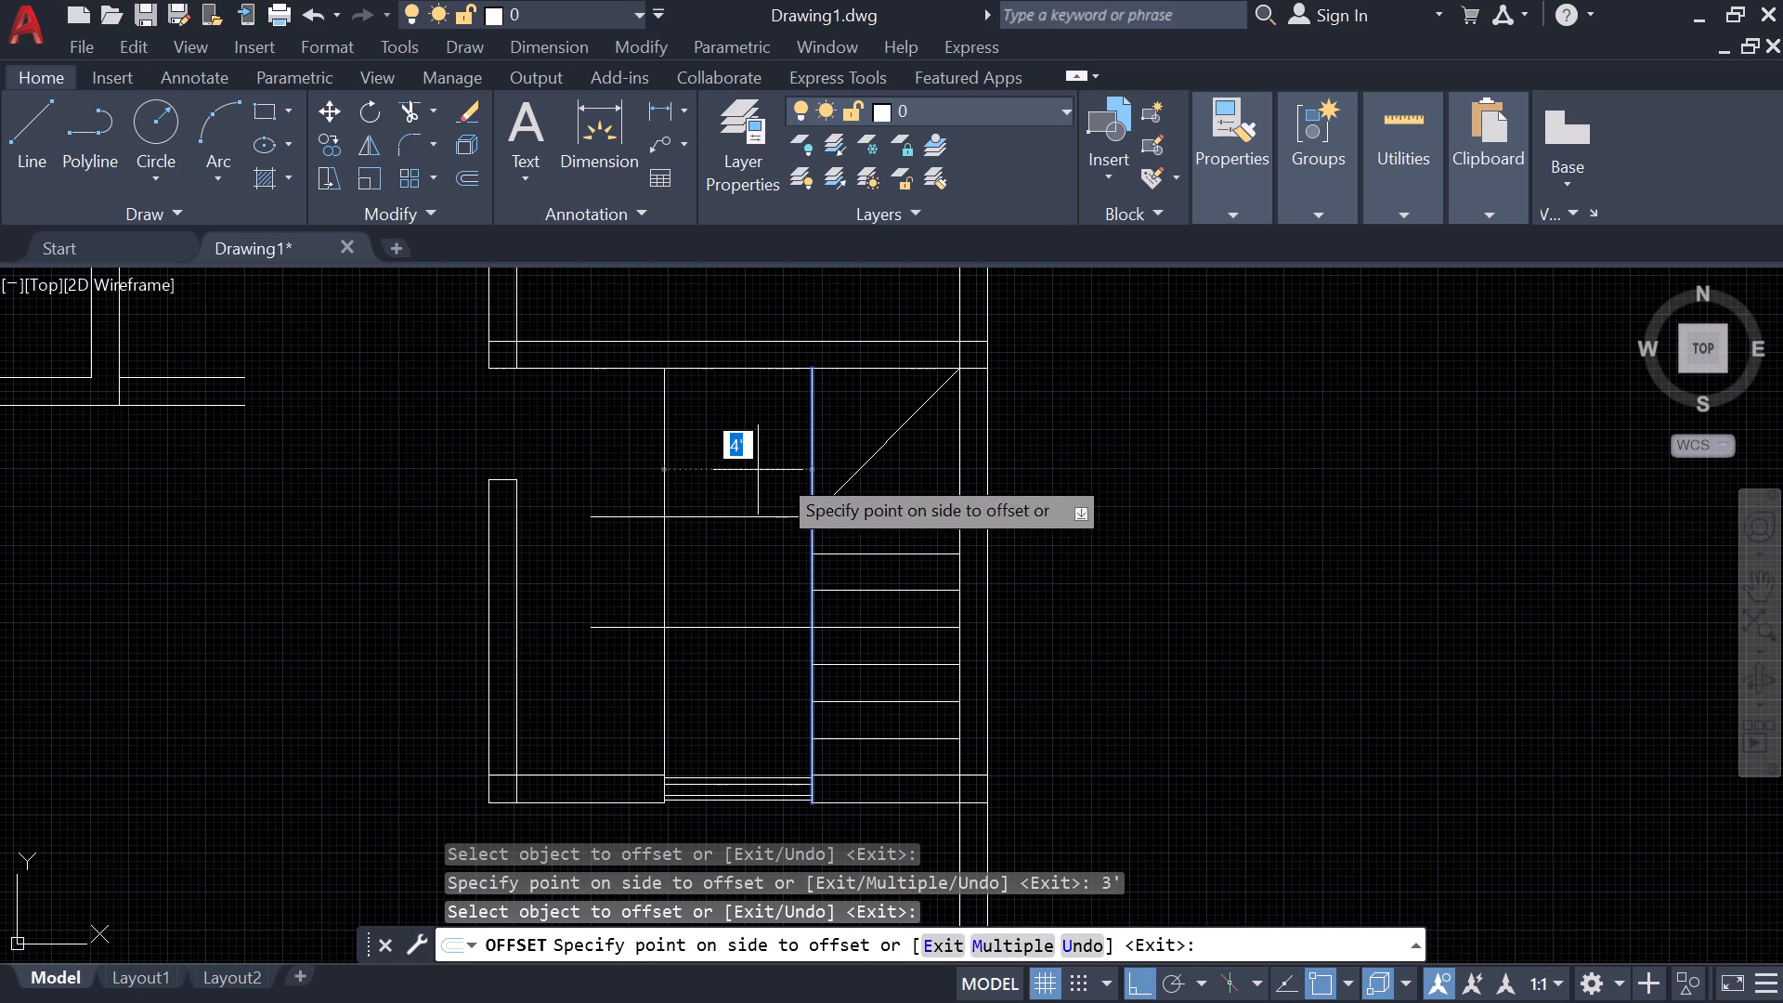
{"action": "type", "text": "1'"}
{"action": "key", "text": "Return"}
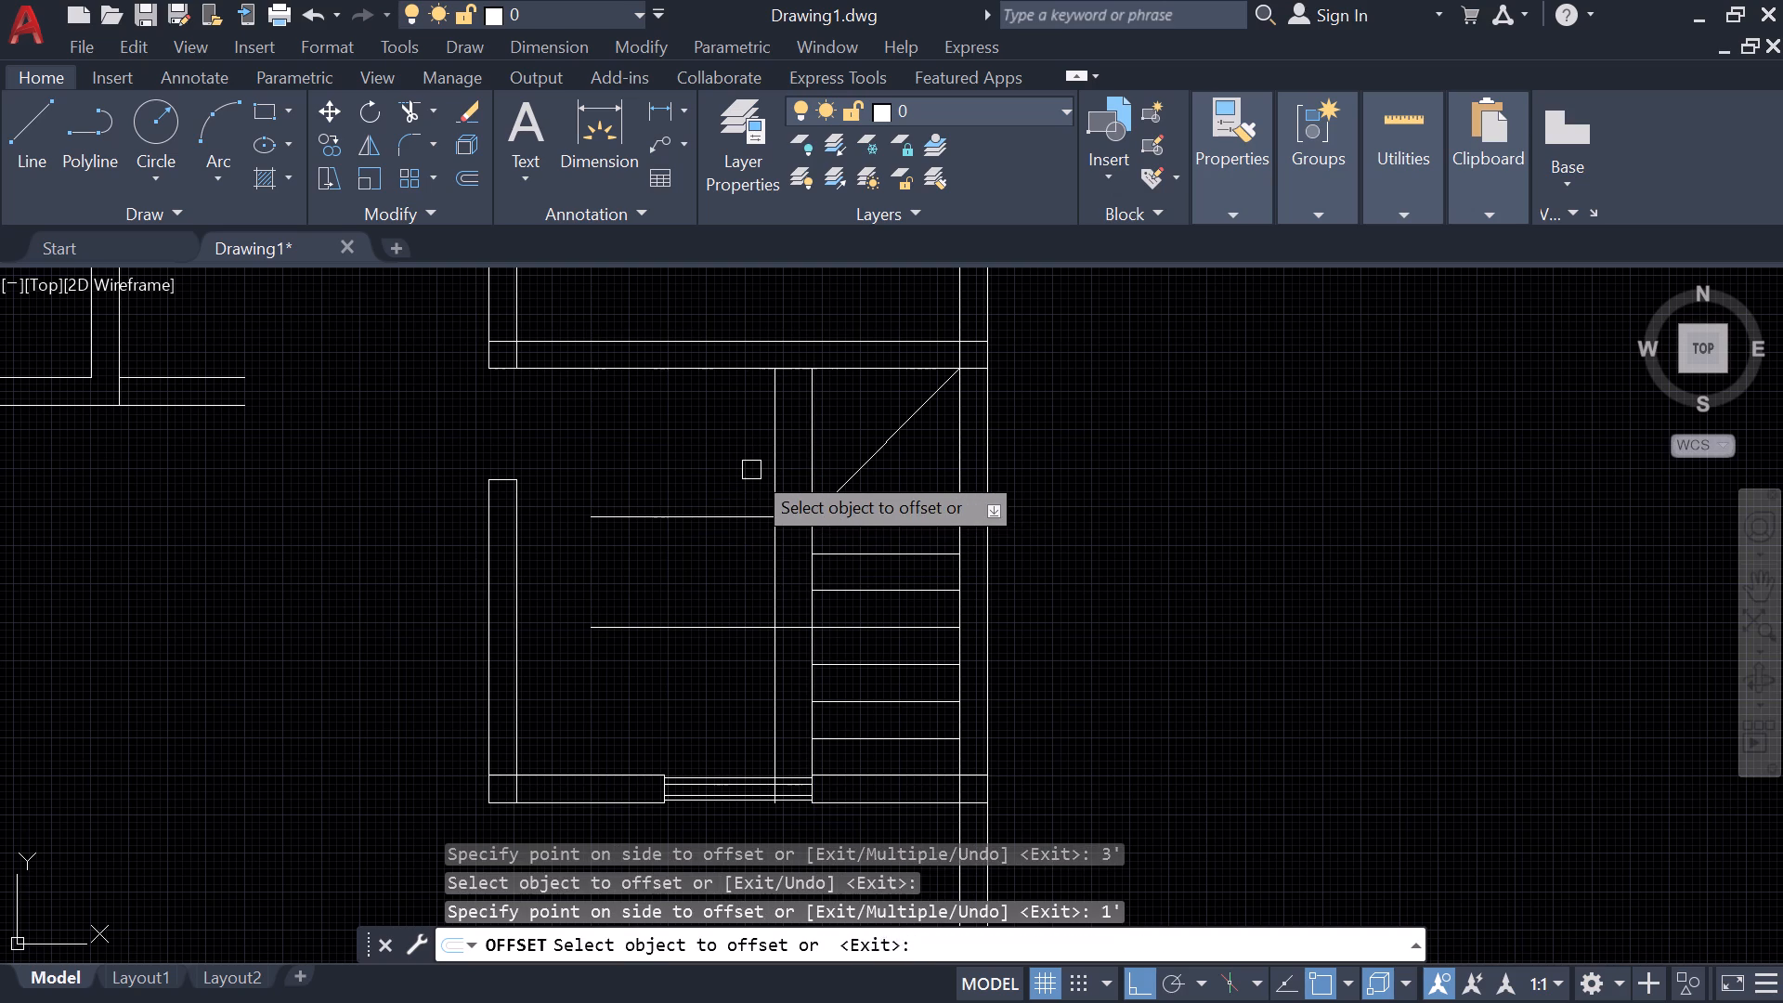
{"action": "left_click", "coordinate": [774, 470]}
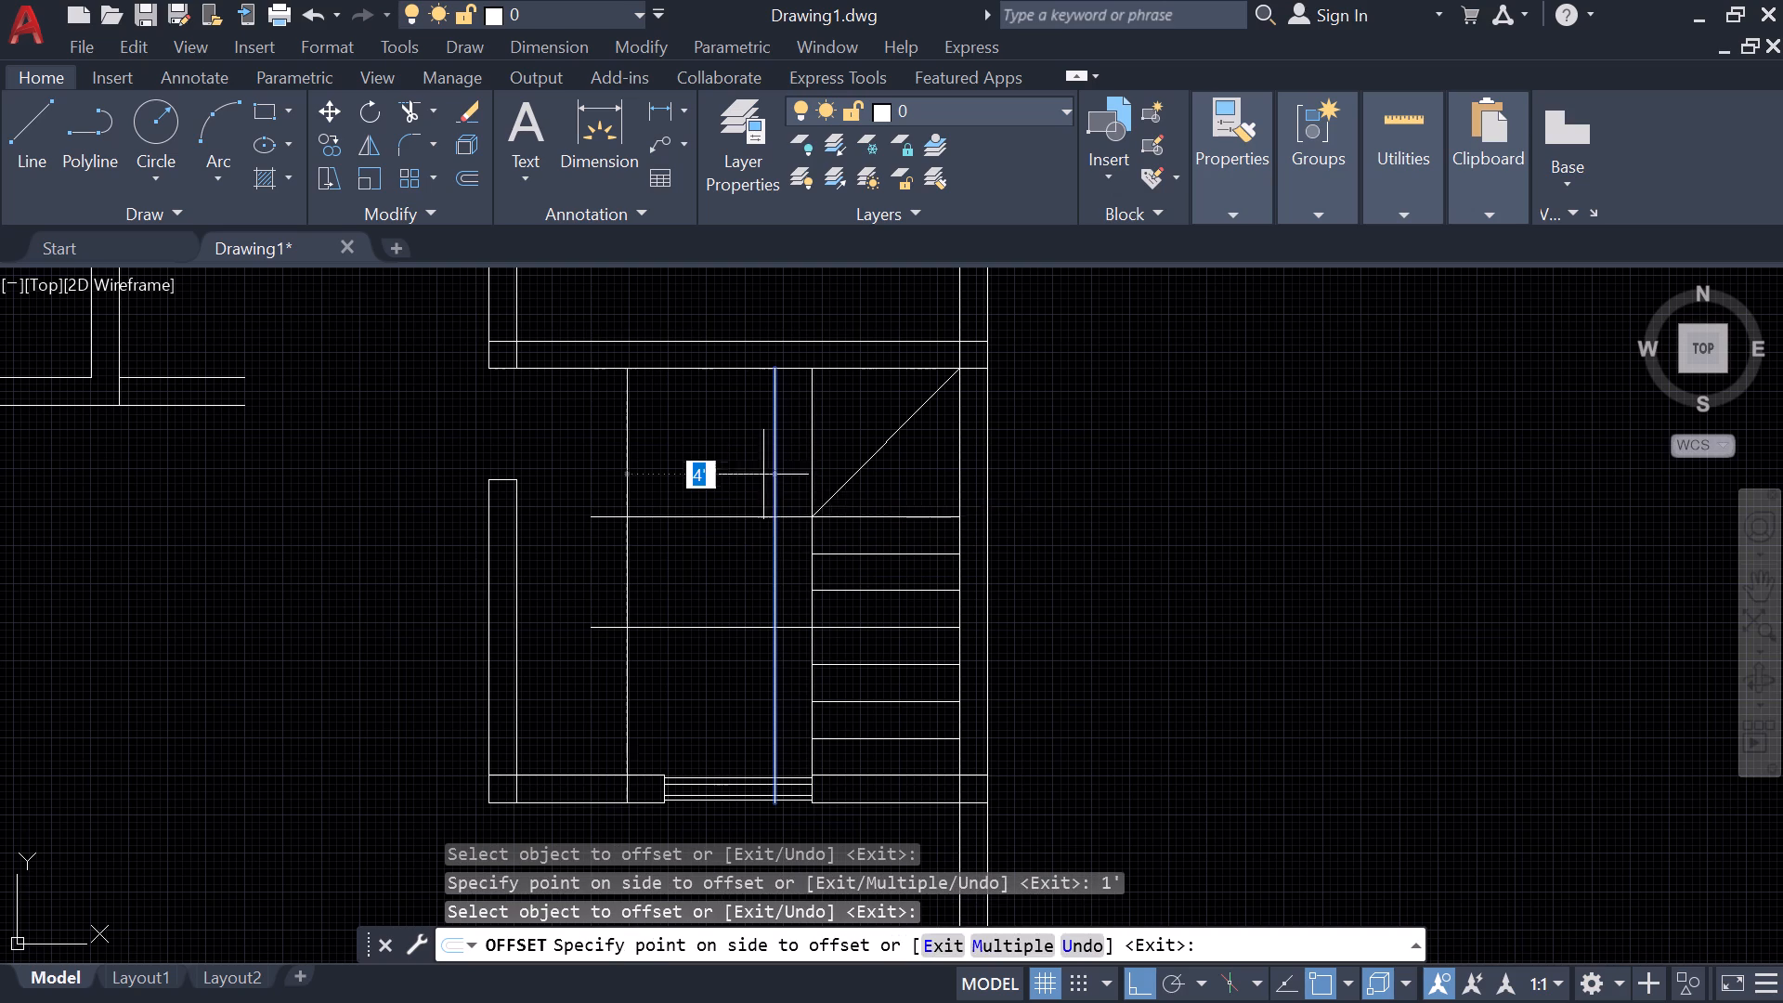
{"action": "type", "text": "1'"}
{"action": "key", "text": "Return"}
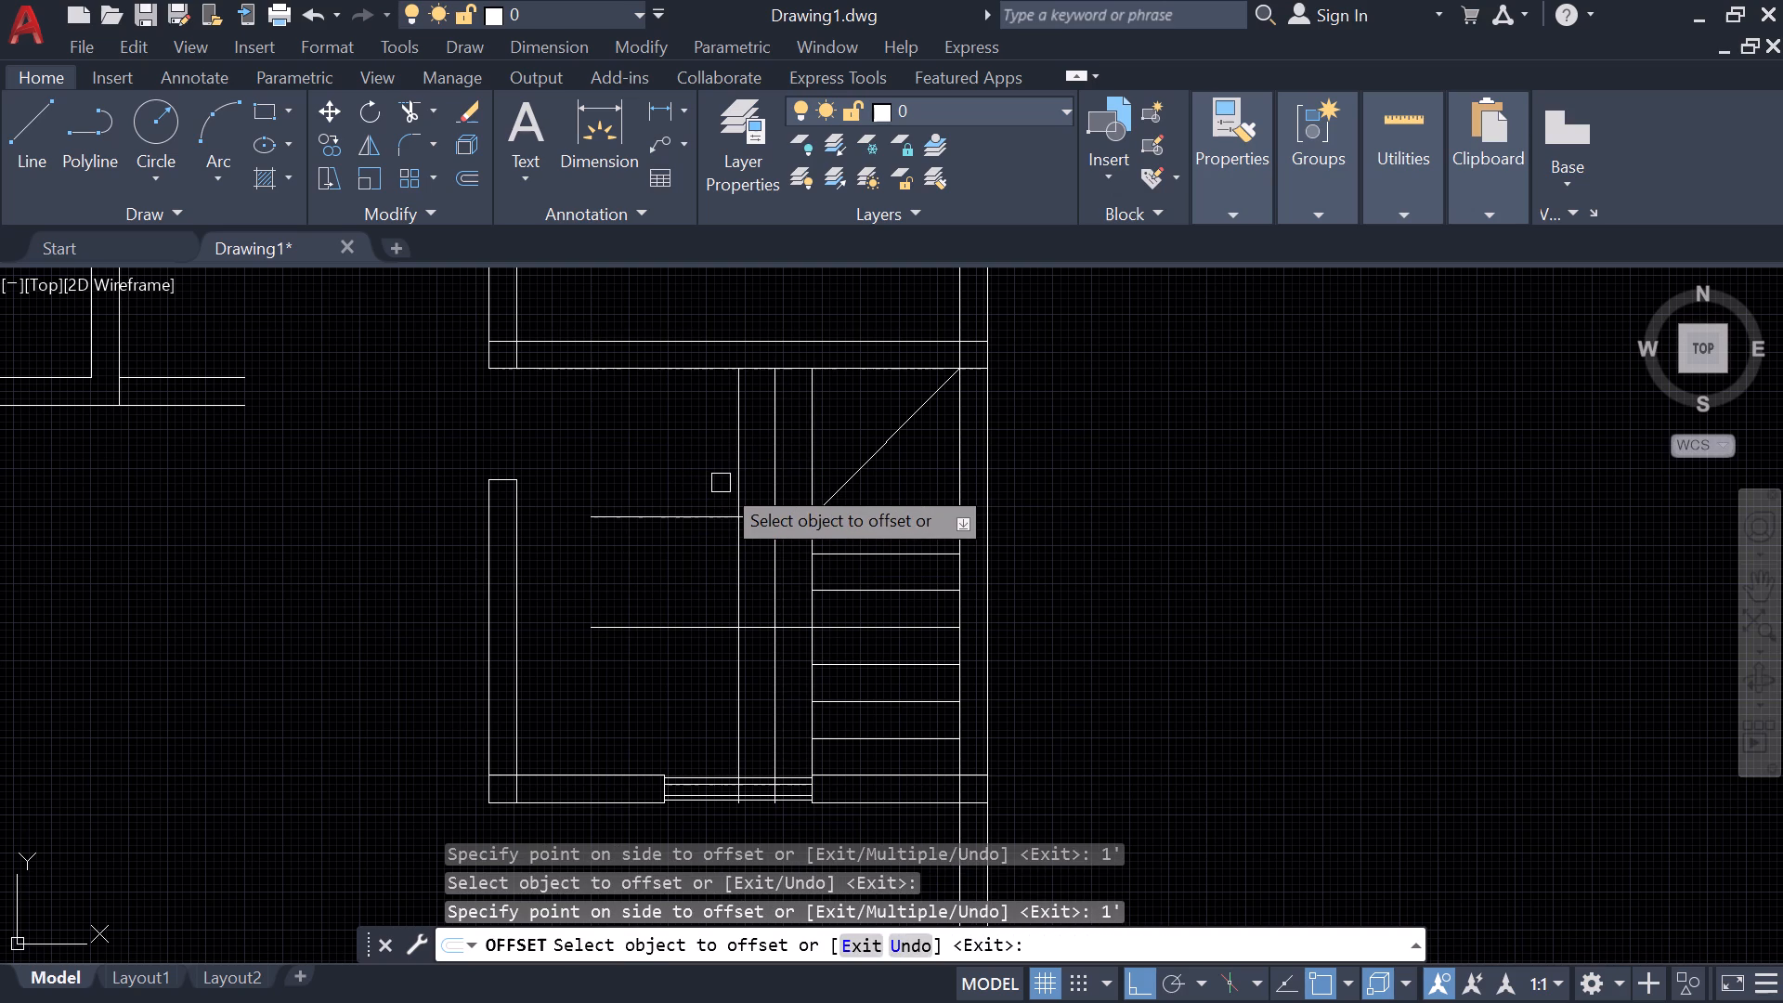
{"action": "left_click", "coordinate": [731, 491]}
{"action": "type", "text": "1'"}
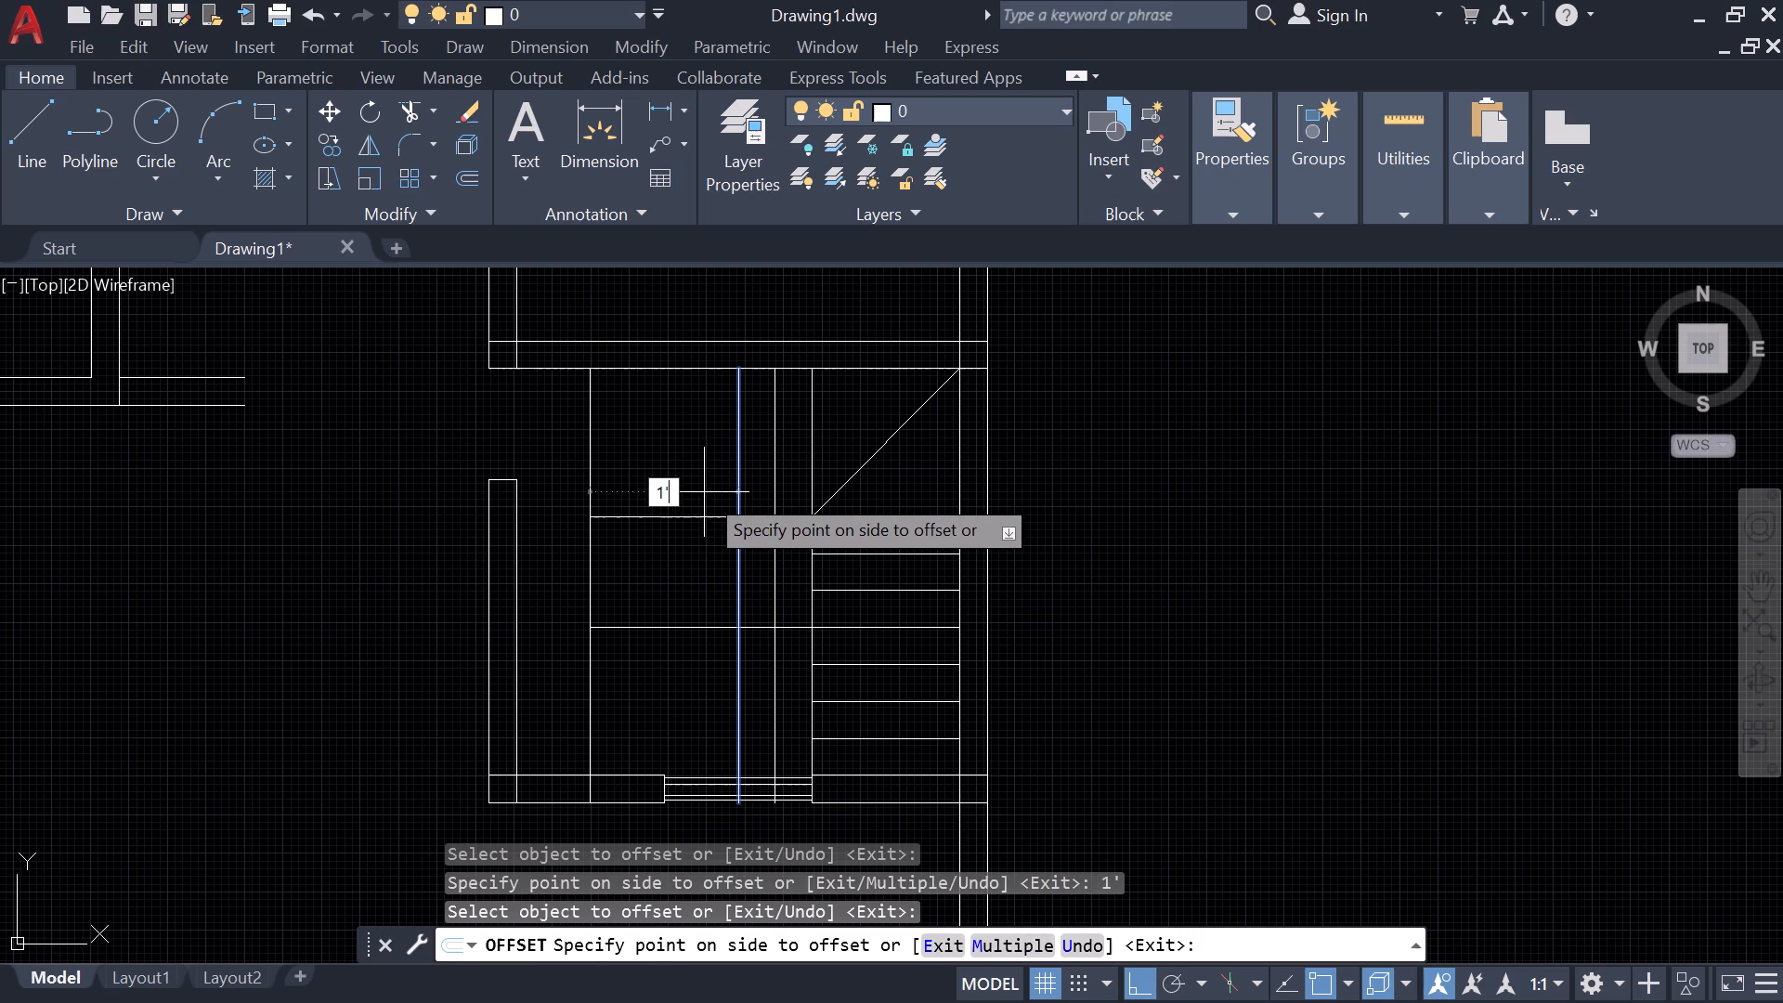
{"action": "key", "text": "Return"}
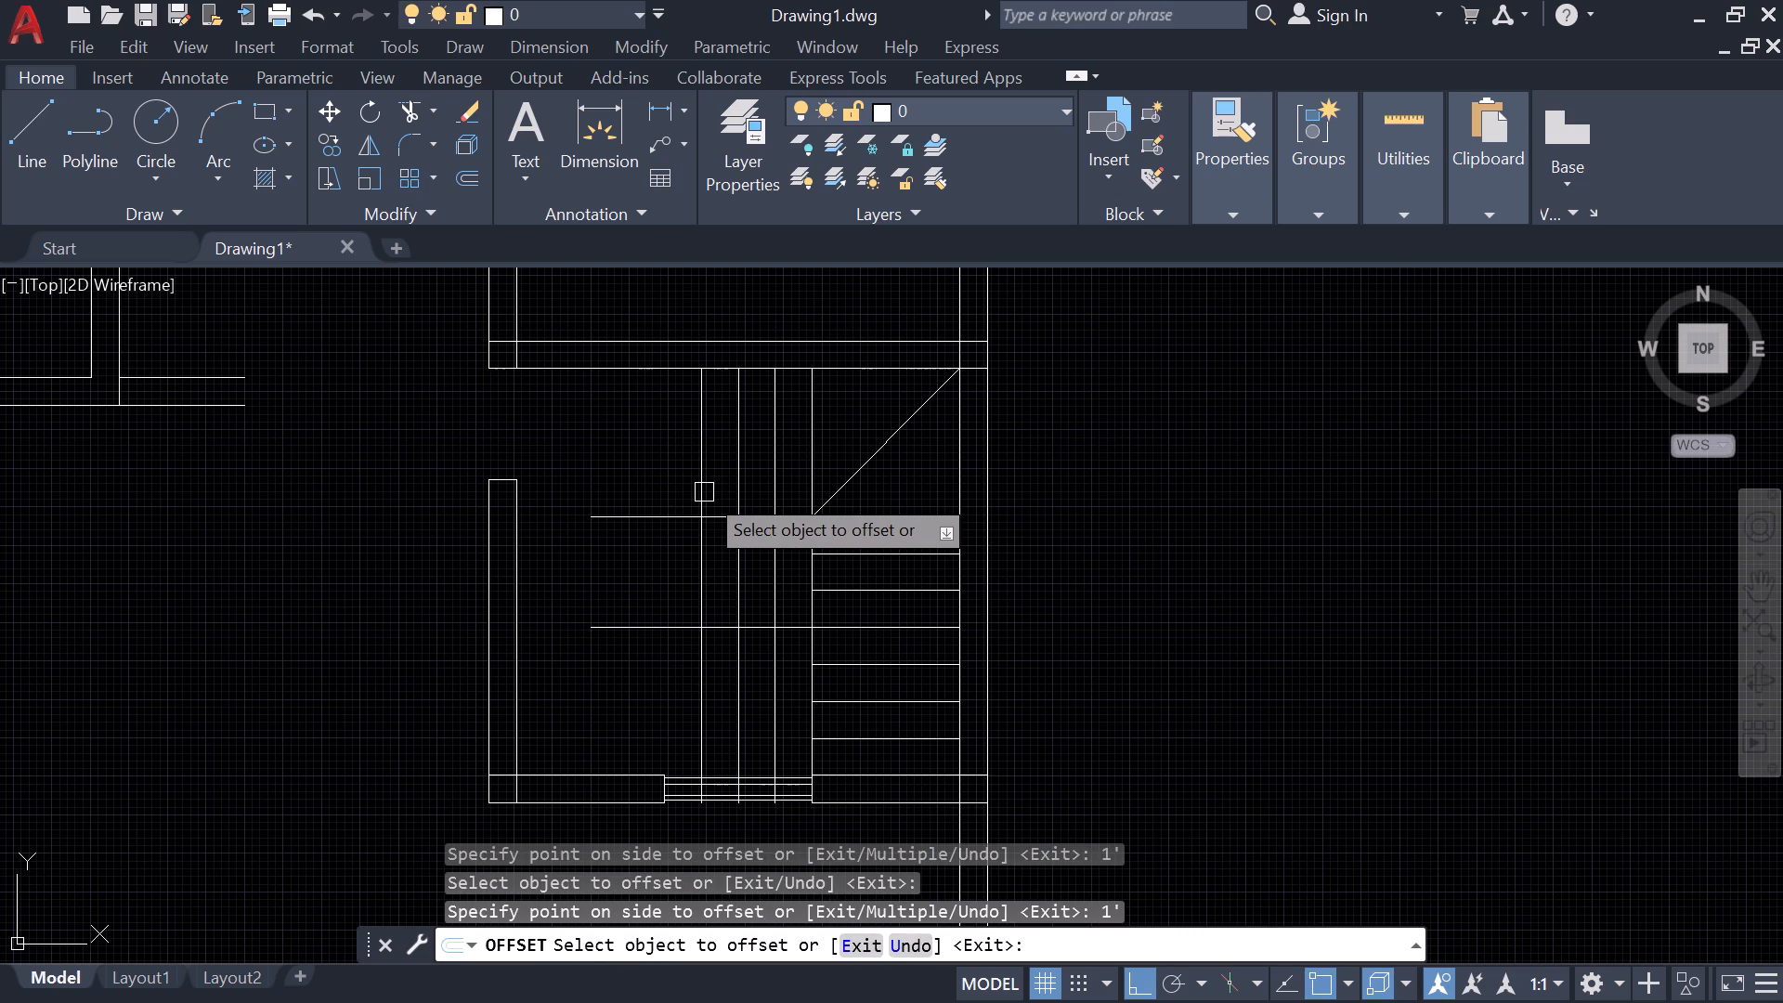
{"action": "key", "text": "t"}
{"action": "key", "text": "Escape"}
Trim the three vertical step lines below the lower horizontal stair line.
{"action": "type", "text": "tr"}
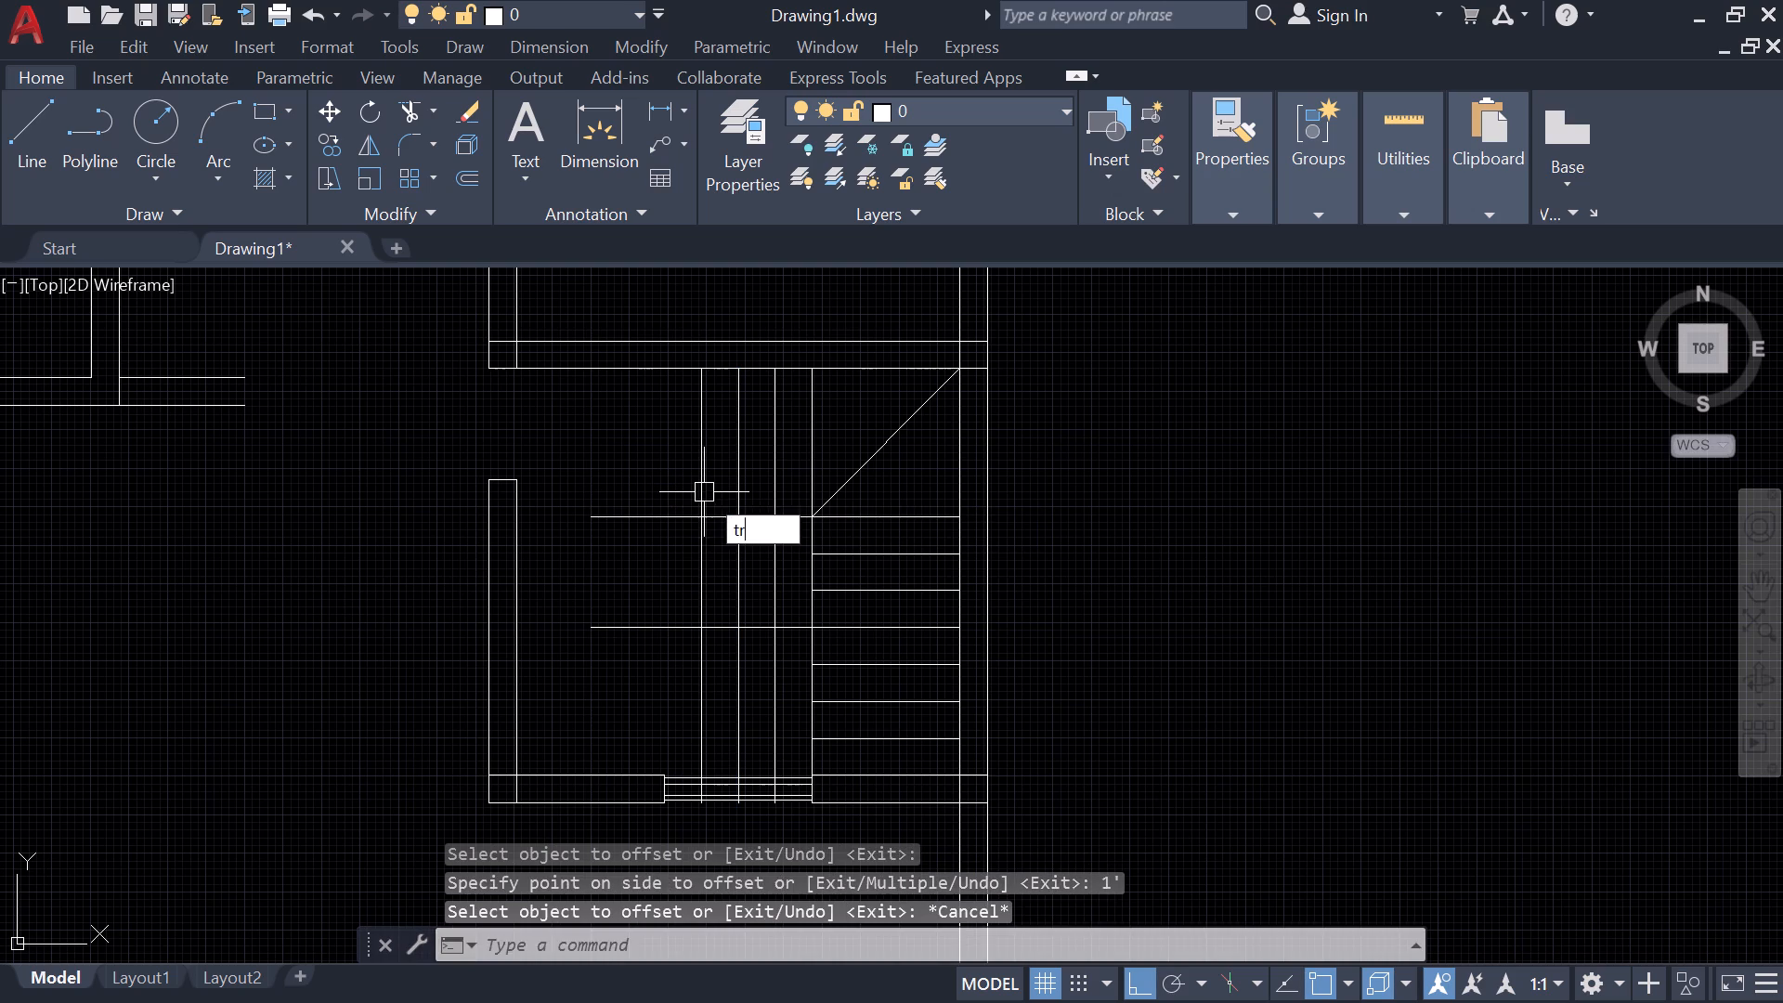
{"action": "key", "text": "space"}
{"action": "left_click_drag", "start_coordinate": [682, 678], "coordinate": [787, 678]}
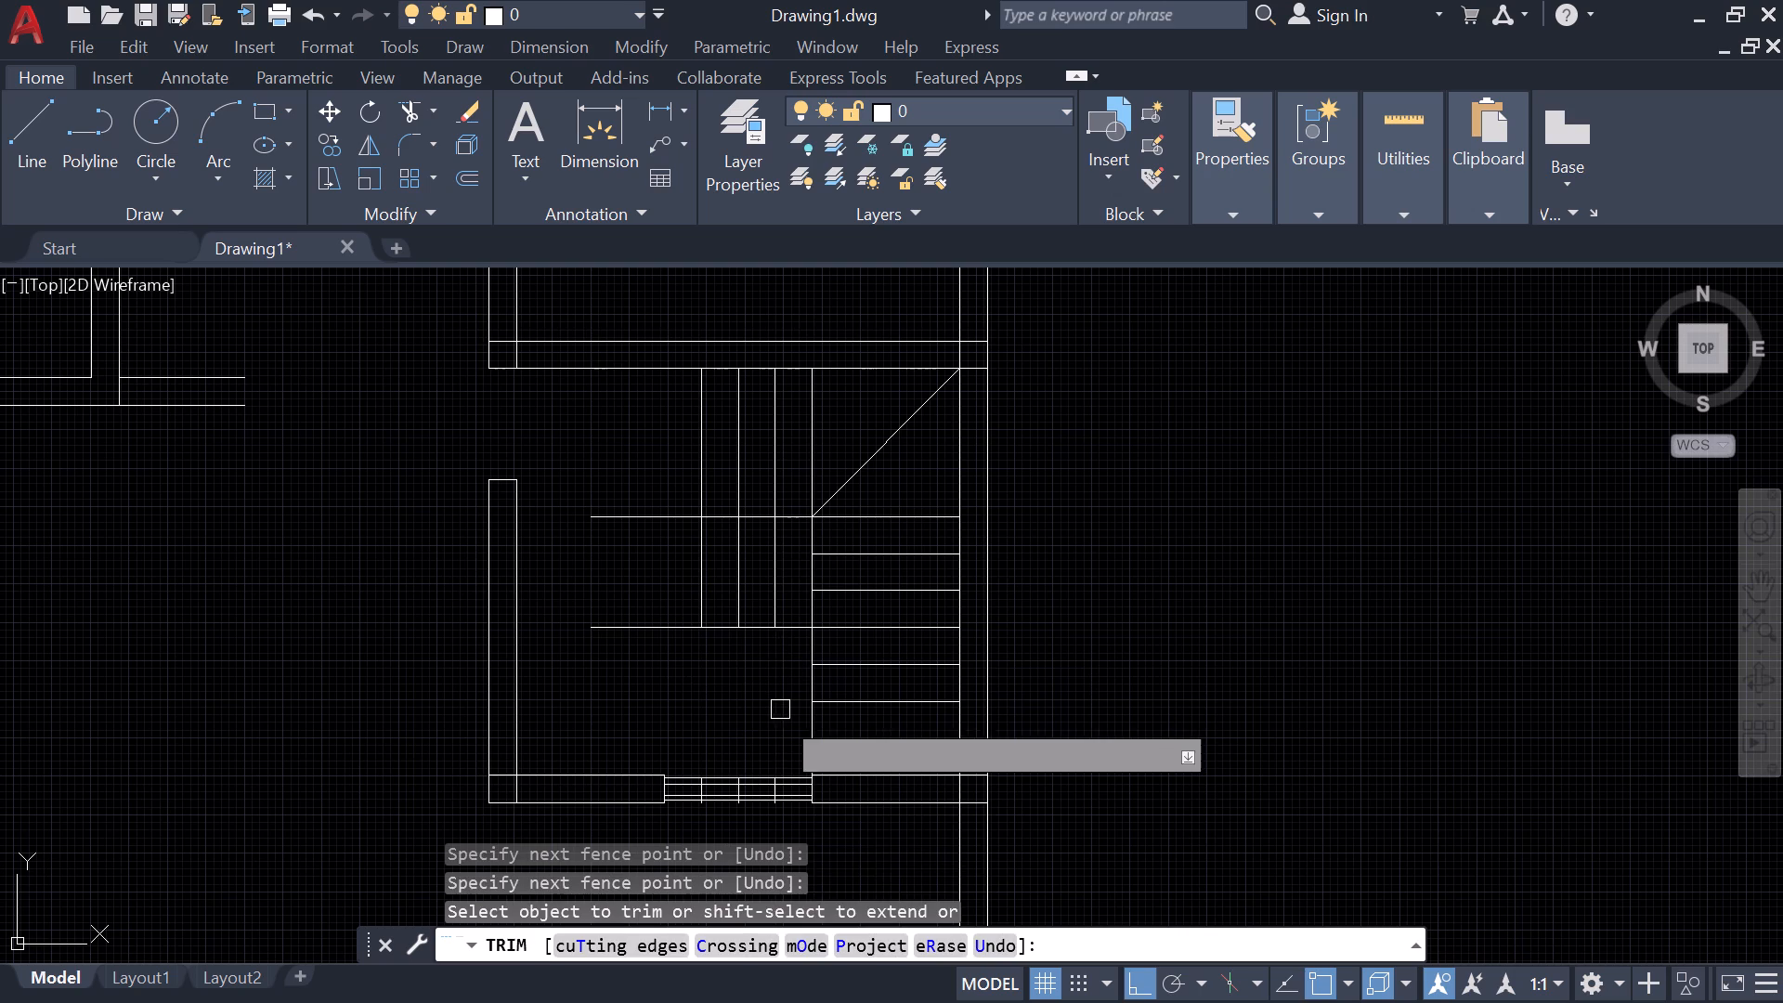
Remove the leftover pieces of the three vertical step lines inside the 4' opening in the lower partition.
{"action": "scroll", "coordinate": [782, 792], "scroll_direction": "up", "scroll_amount": 6}
{"action": "left_click_drag", "start_coordinate": [706, 780], "coordinate": [600, 776]}
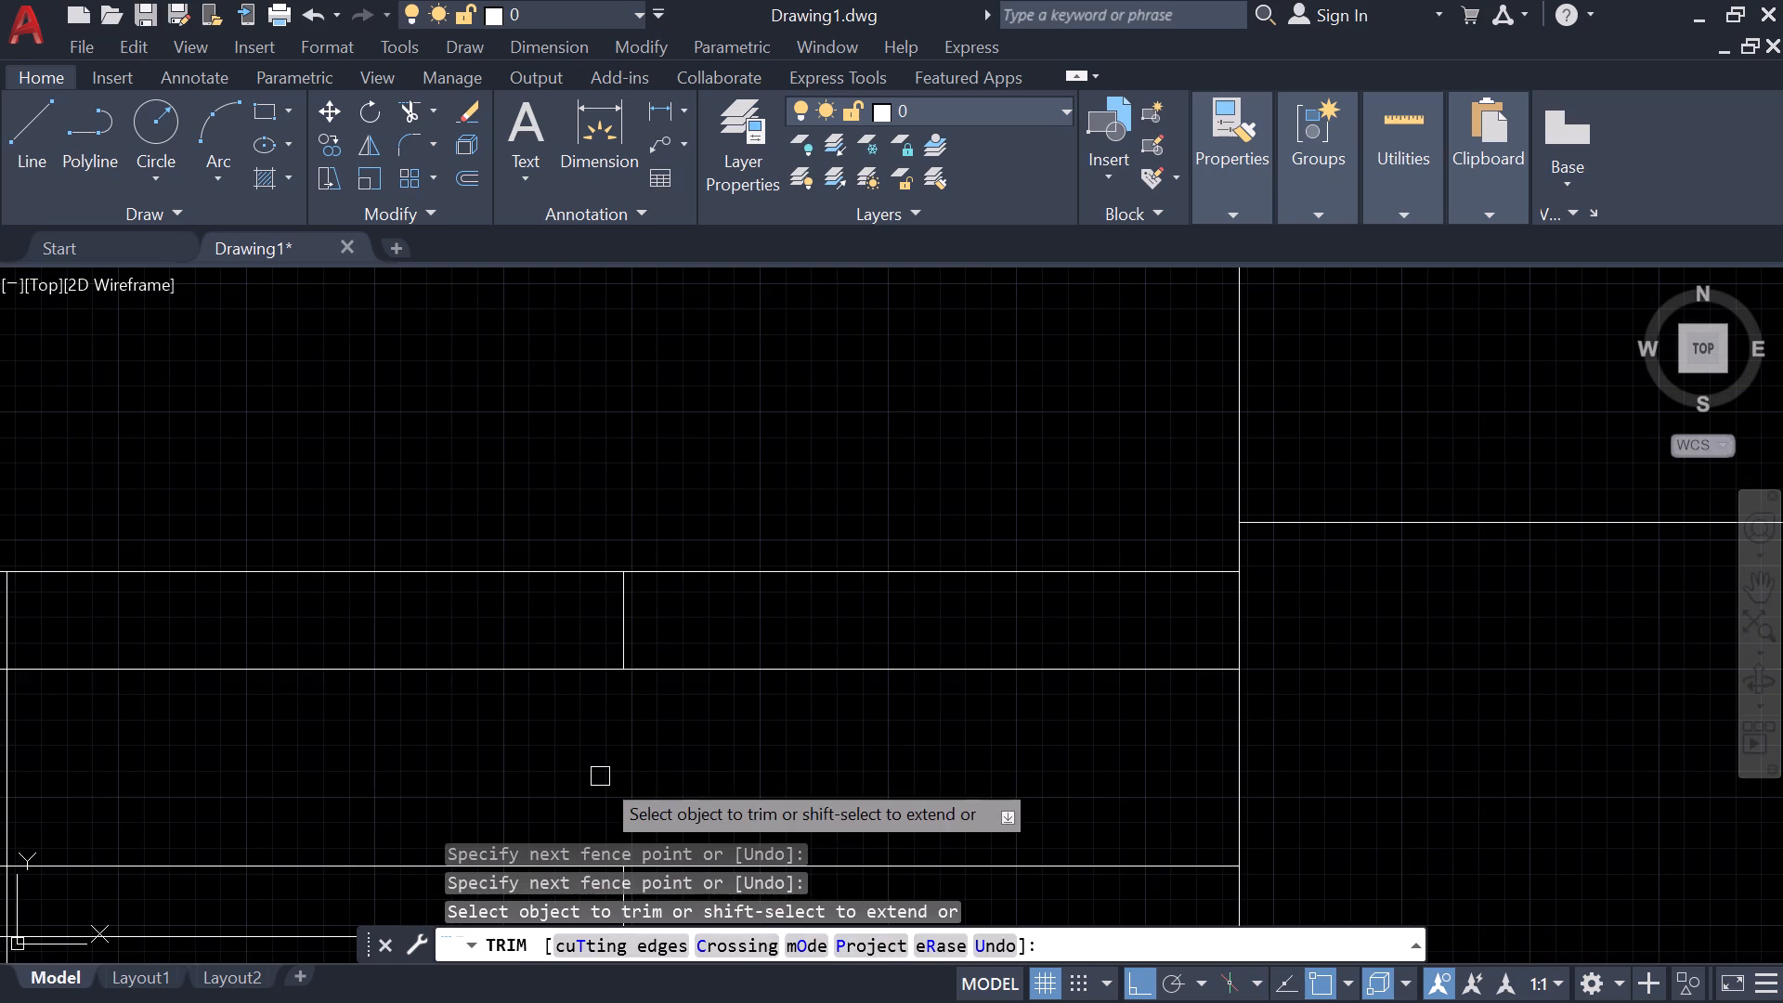
{"action": "left_click", "coordinate": [626, 642]}
{"action": "scroll", "coordinate": [626, 644], "scroll_direction": "down", "scroll_amount": 2}
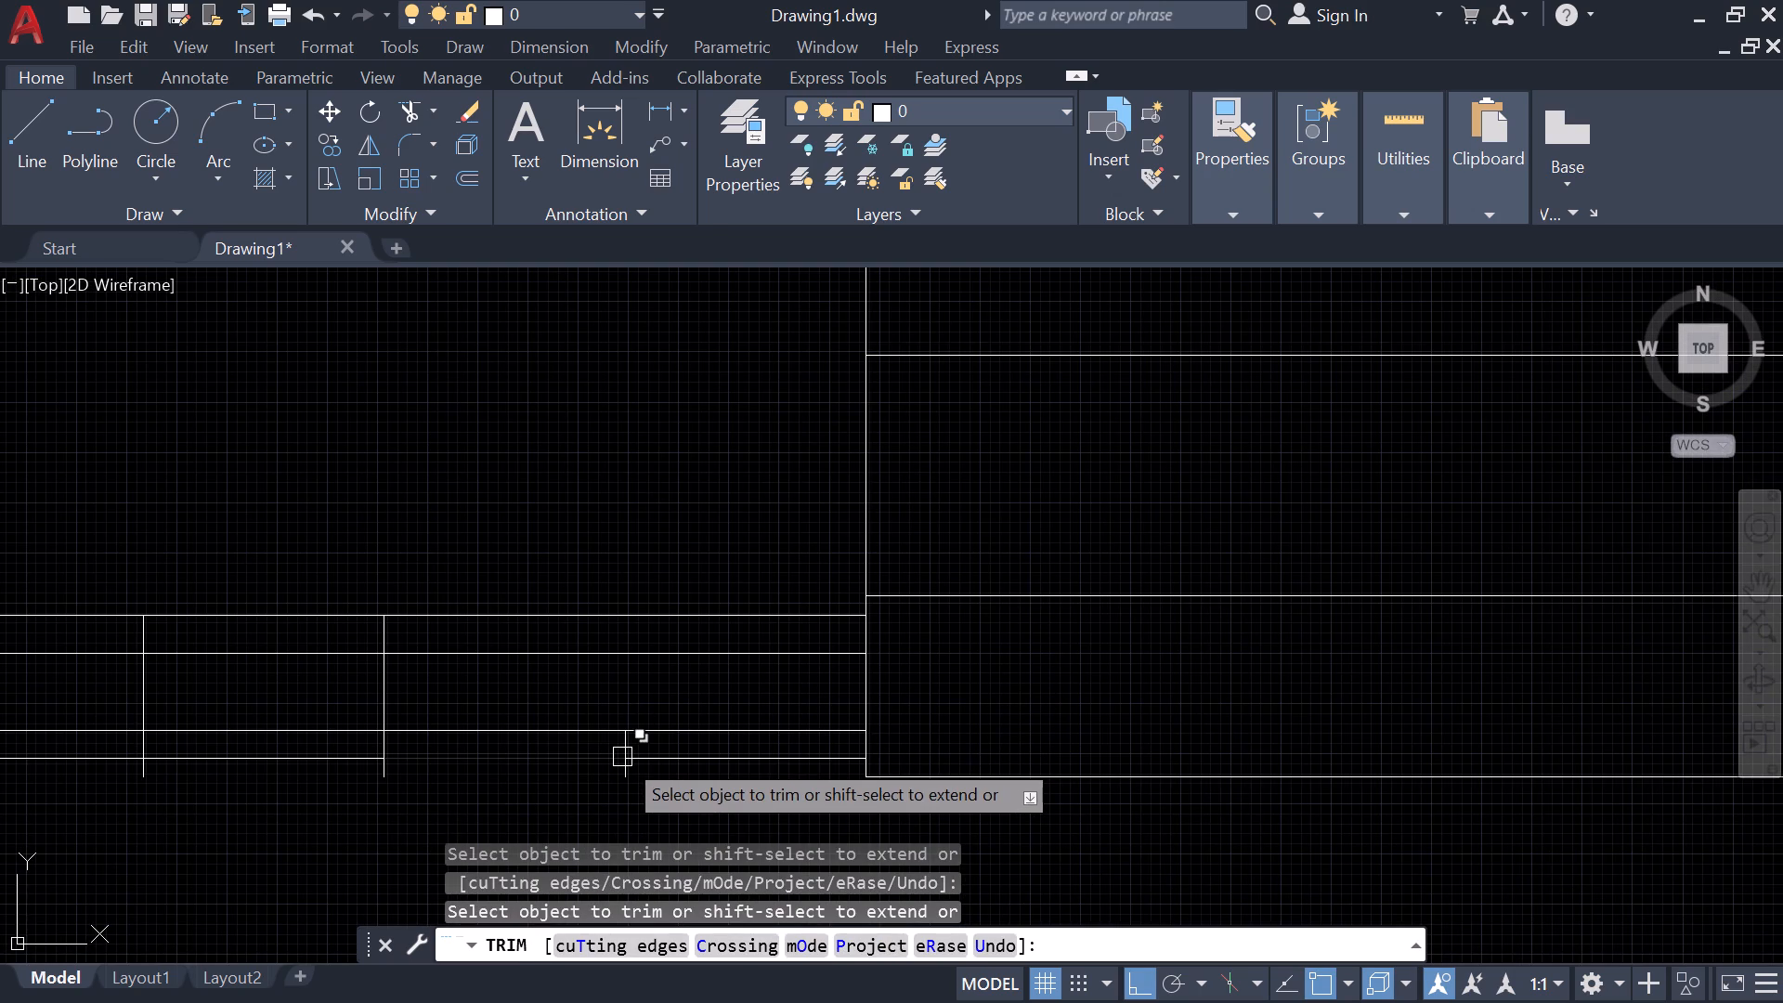
{"action": "scroll", "coordinate": [623, 751], "scroll_direction": "up", "scroll_amount": 5}
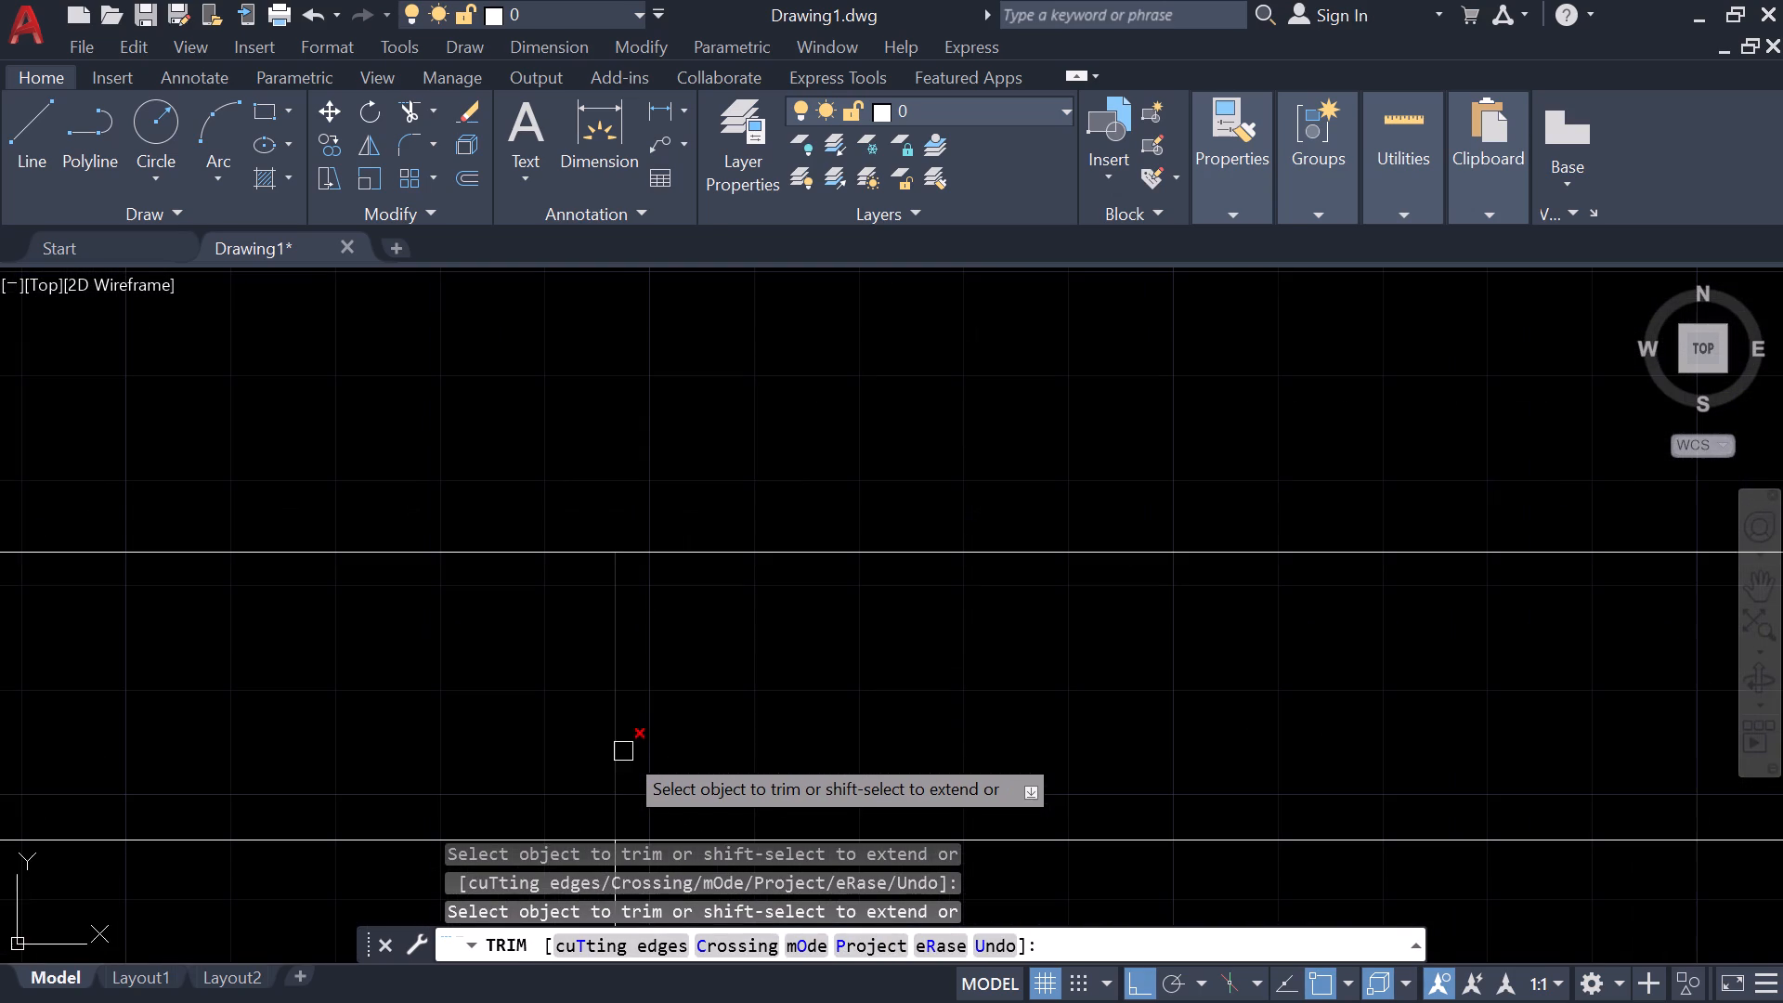
{"action": "left_click", "coordinate": [619, 748]}
{"action": "scroll", "coordinate": [619, 748], "scroll_direction": "down", "scroll_amount": 4}
{"action": "left_click", "coordinate": [614, 782]}
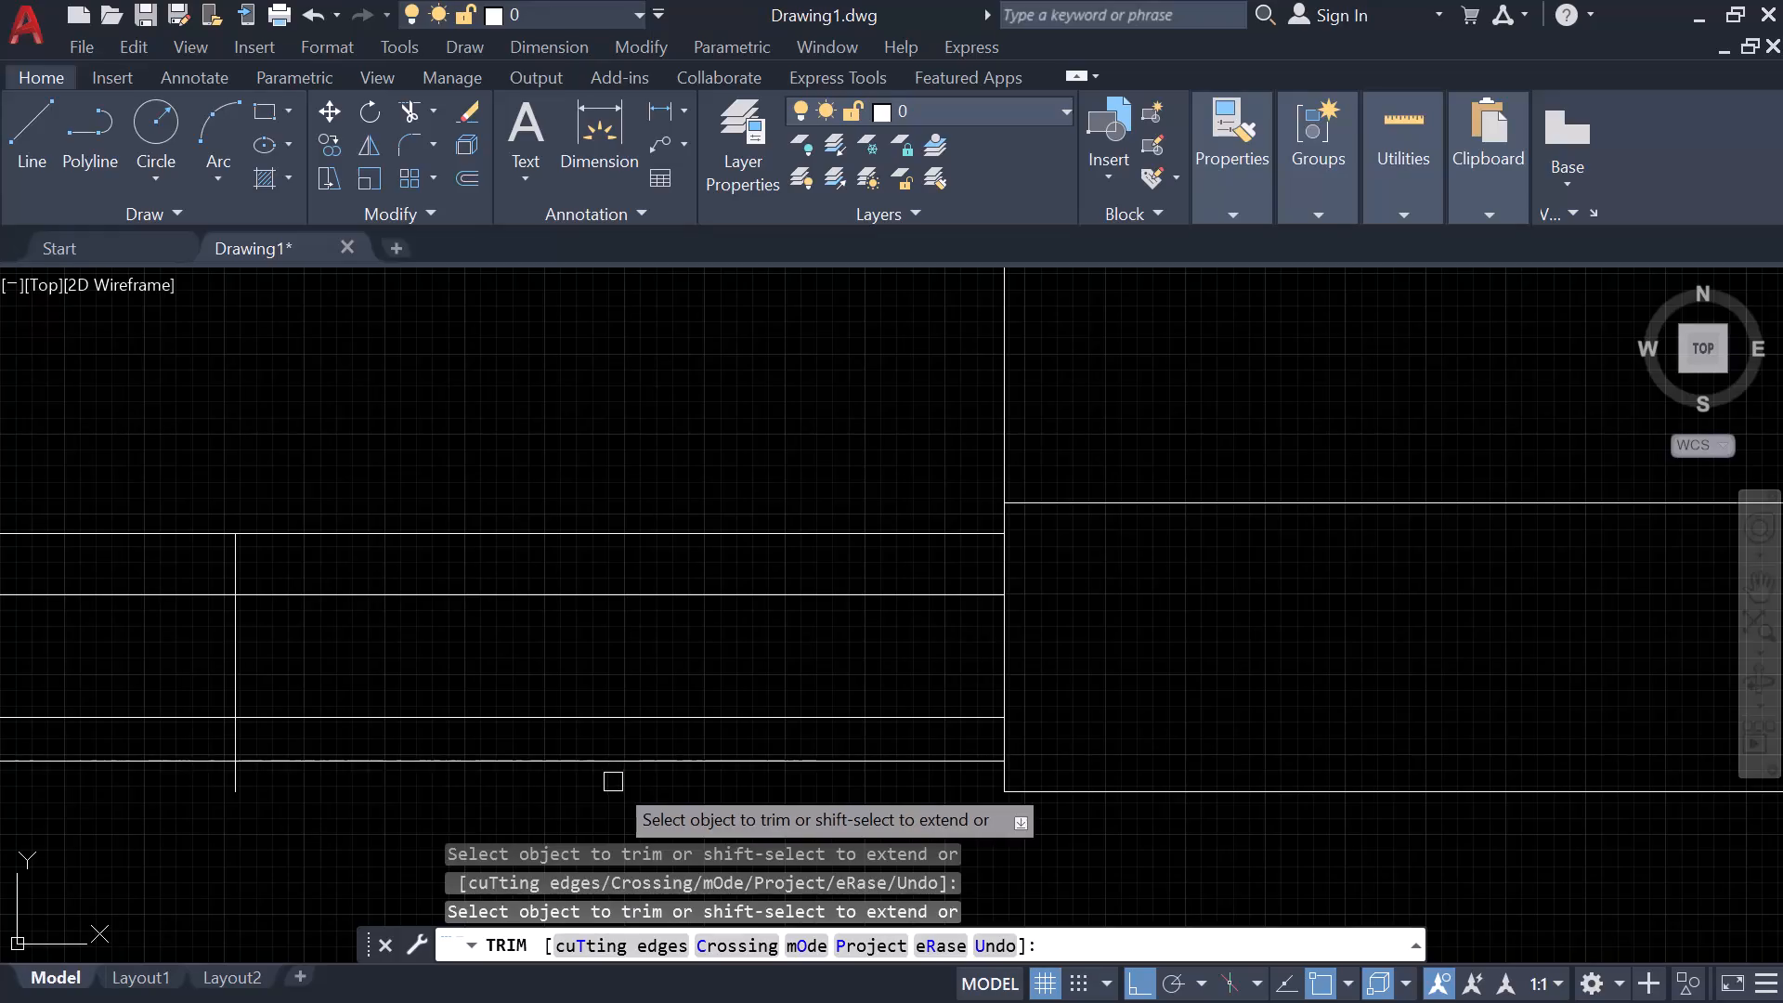
{"action": "middle_click_drag", "start_coordinate": [231, 791], "coordinate": [674, 768]}
{"action": "scroll", "coordinate": [675, 768], "scroll_direction": "up", "scroll_amount": 1}
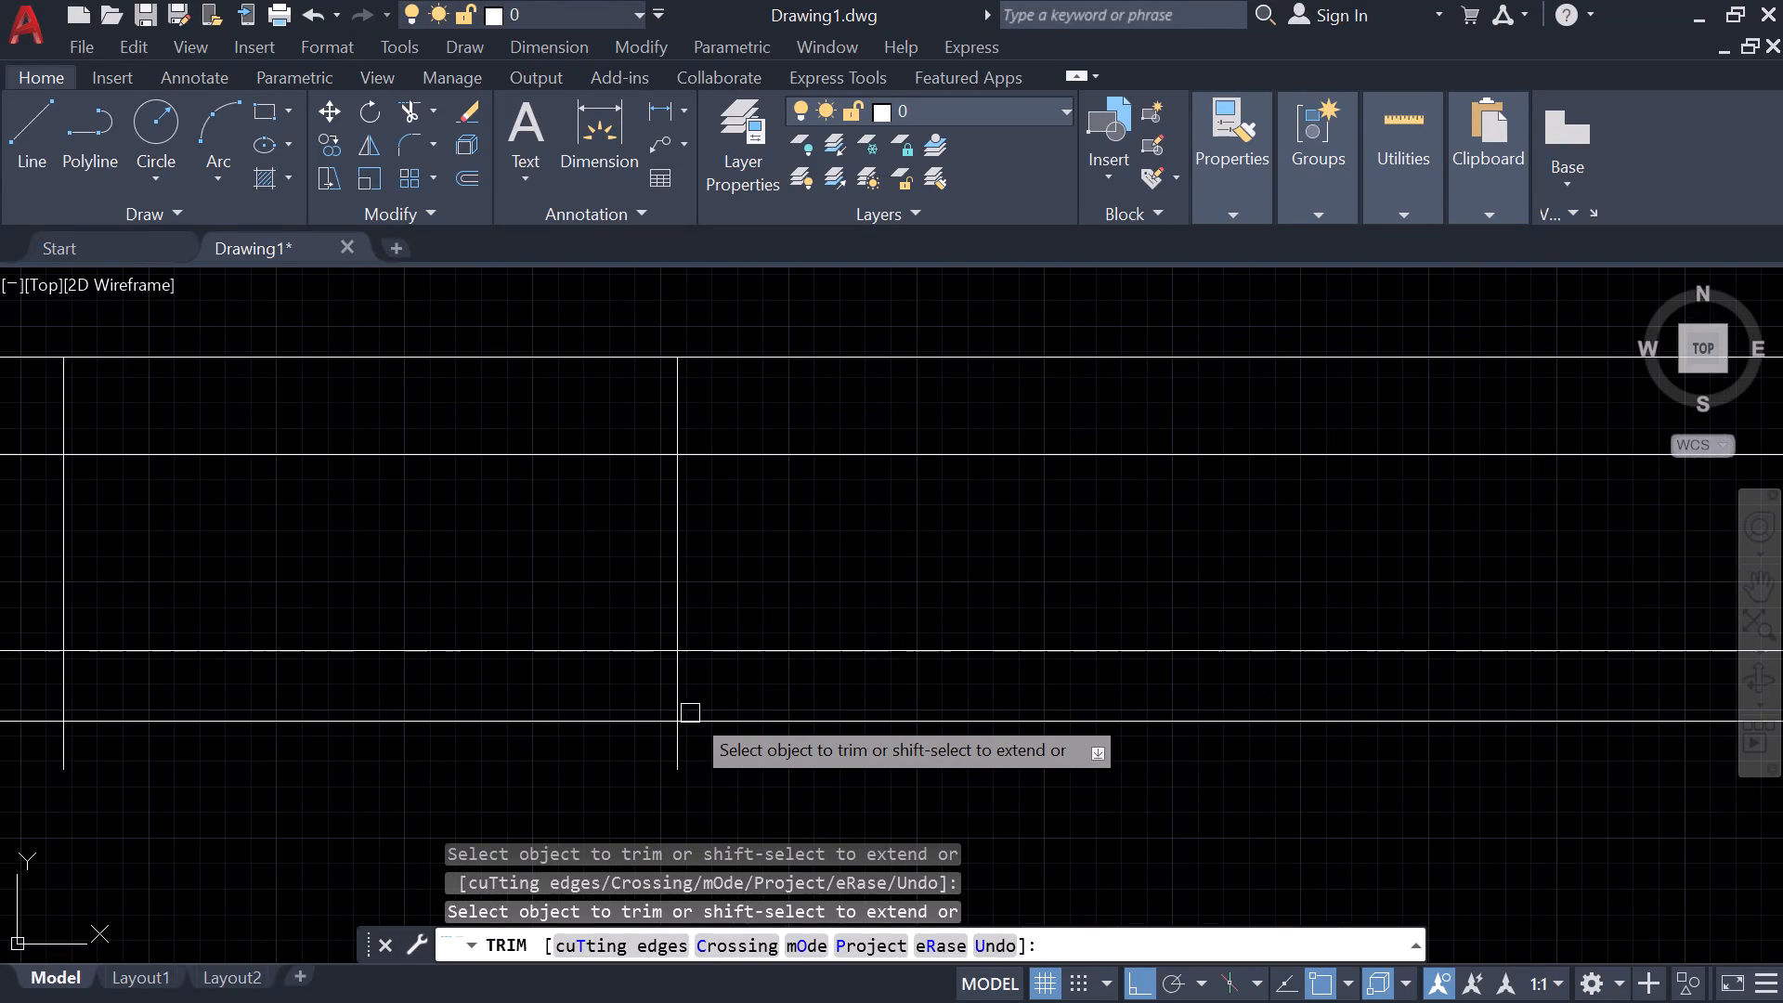
{"action": "left_click", "coordinate": [685, 697]}
{"action": "left_click", "coordinate": [685, 754]}
{"action": "left_click", "coordinate": [671, 573]}
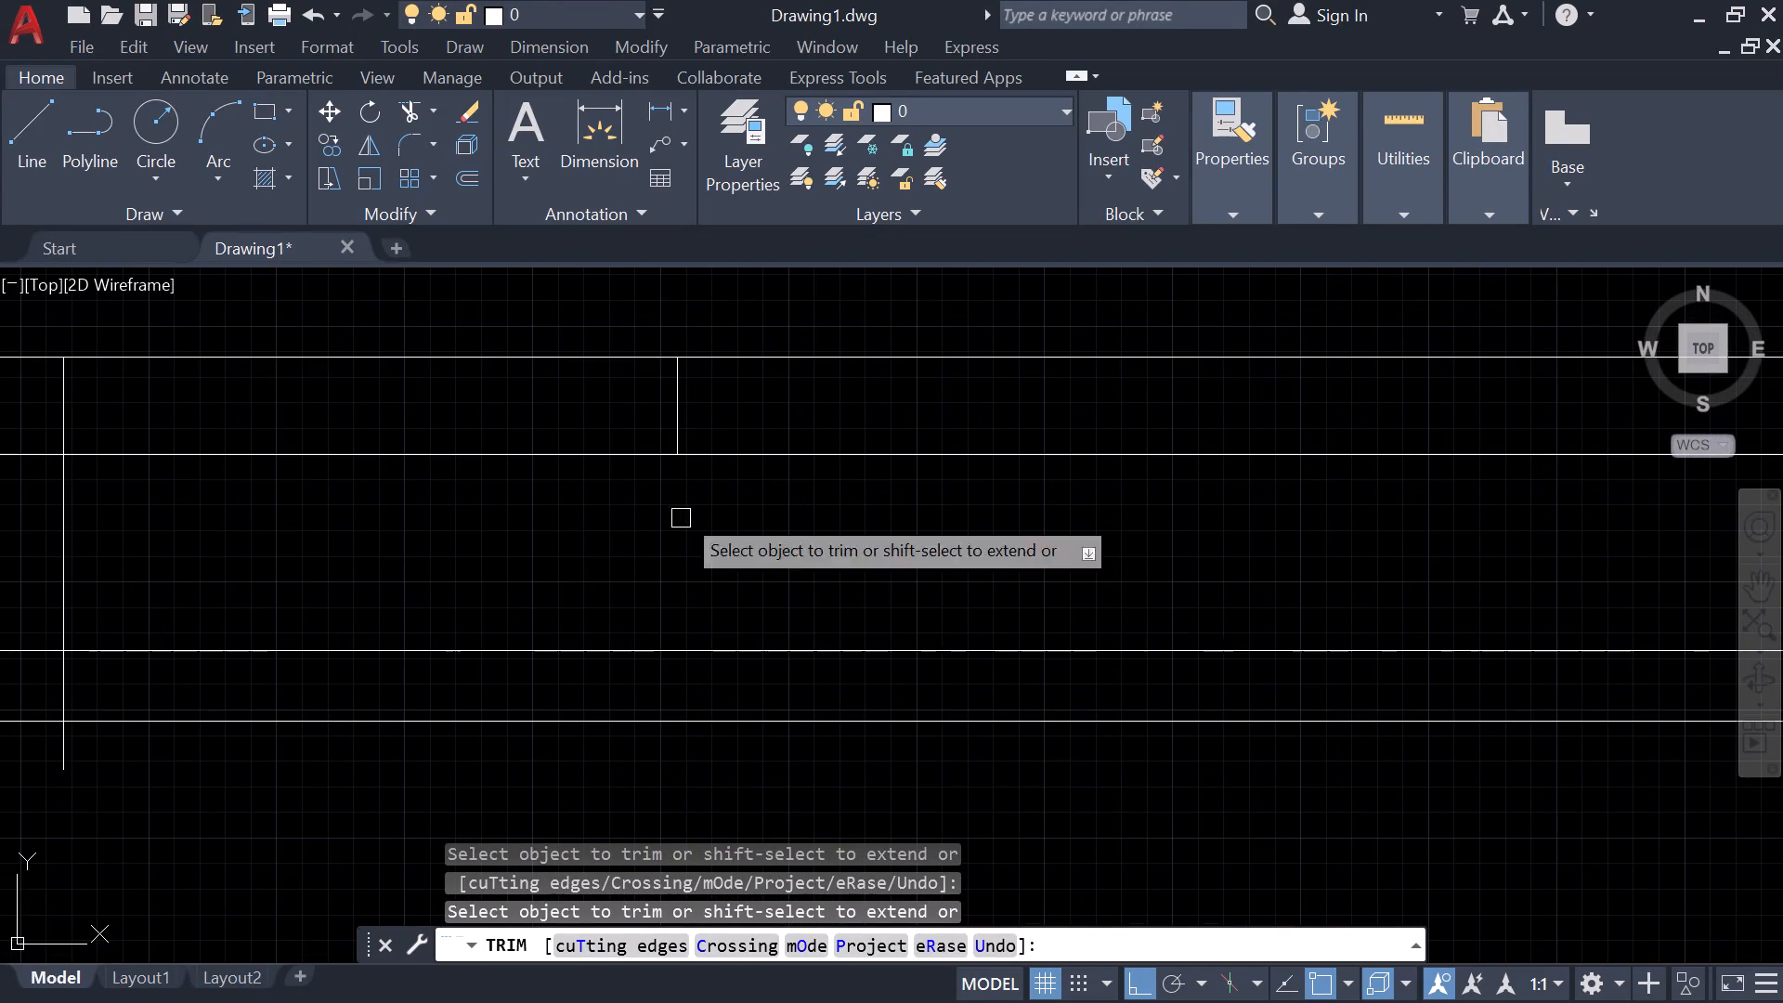
{"action": "left_click", "coordinate": [678, 415]}
{"action": "scroll", "coordinate": [591, 462], "scroll_direction": "down", "scroll_amount": 2}
{"action": "scroll", "coordinate": [383, 508], "scroll_direction": "up", "scroll_amount": 2}
{"action": "left_click", "coordinate": [376, 508]}
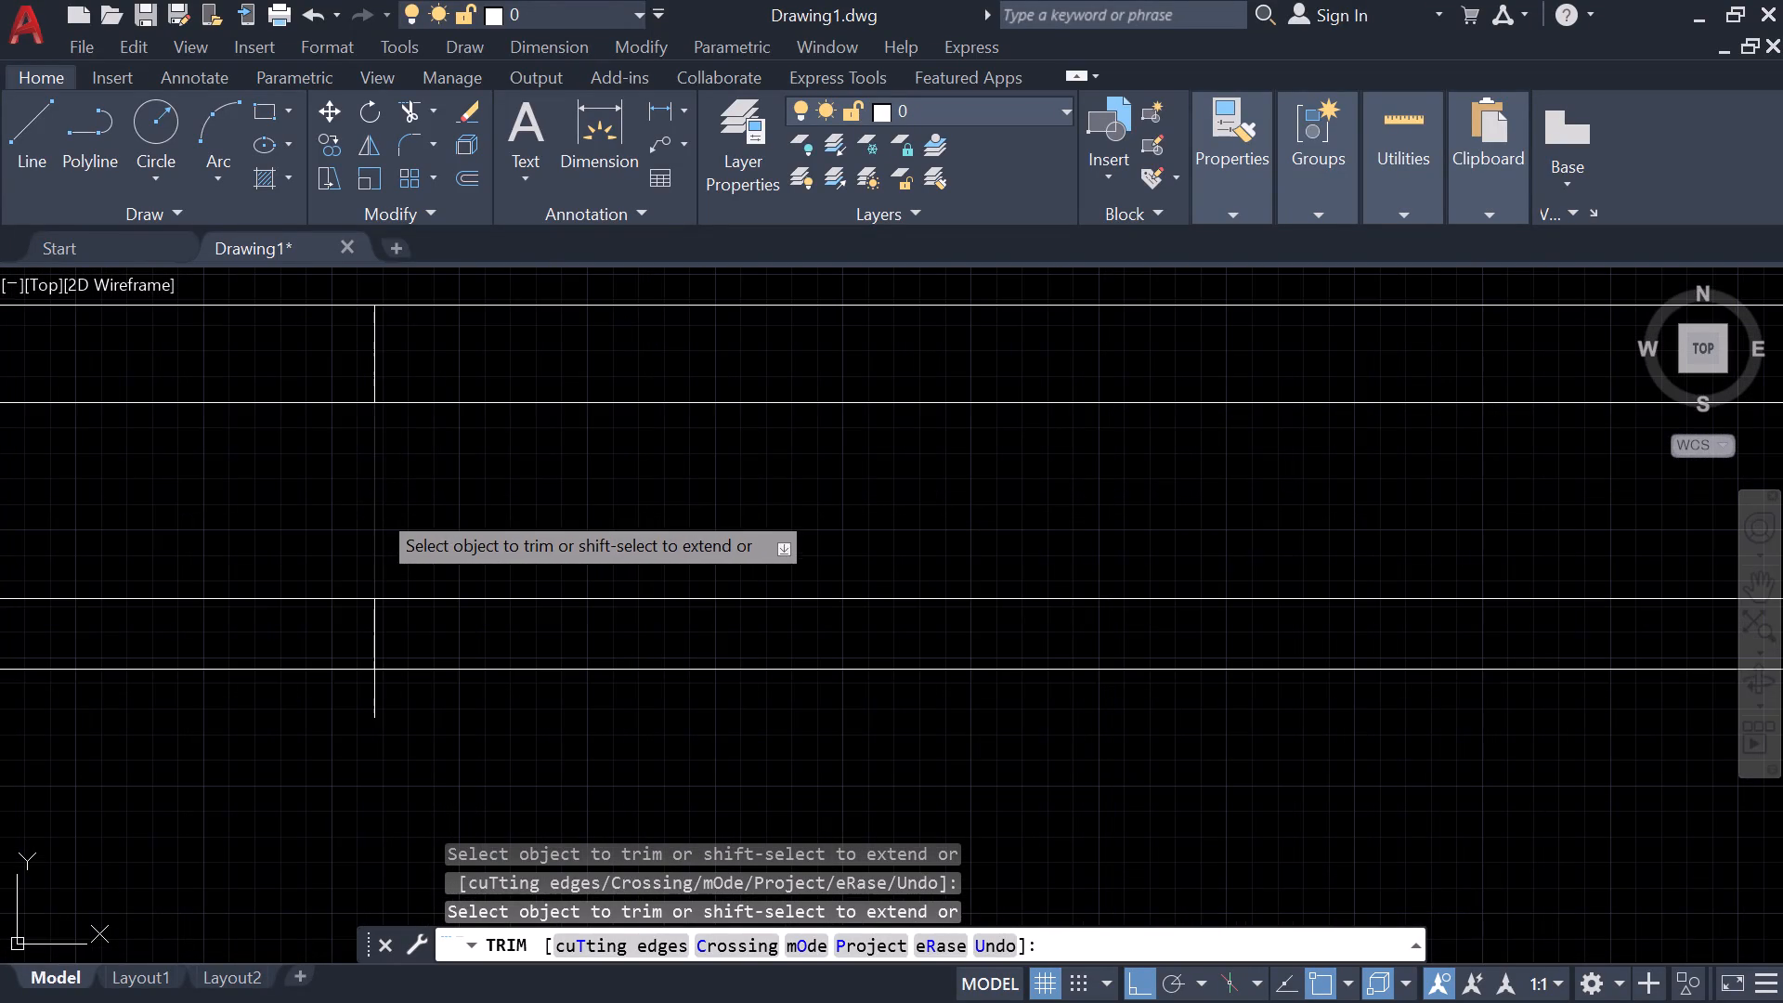
{"action": "left_click", "coordinate": [370, 359]}
{"action": "left_click", "coordinate": [382, 717]}
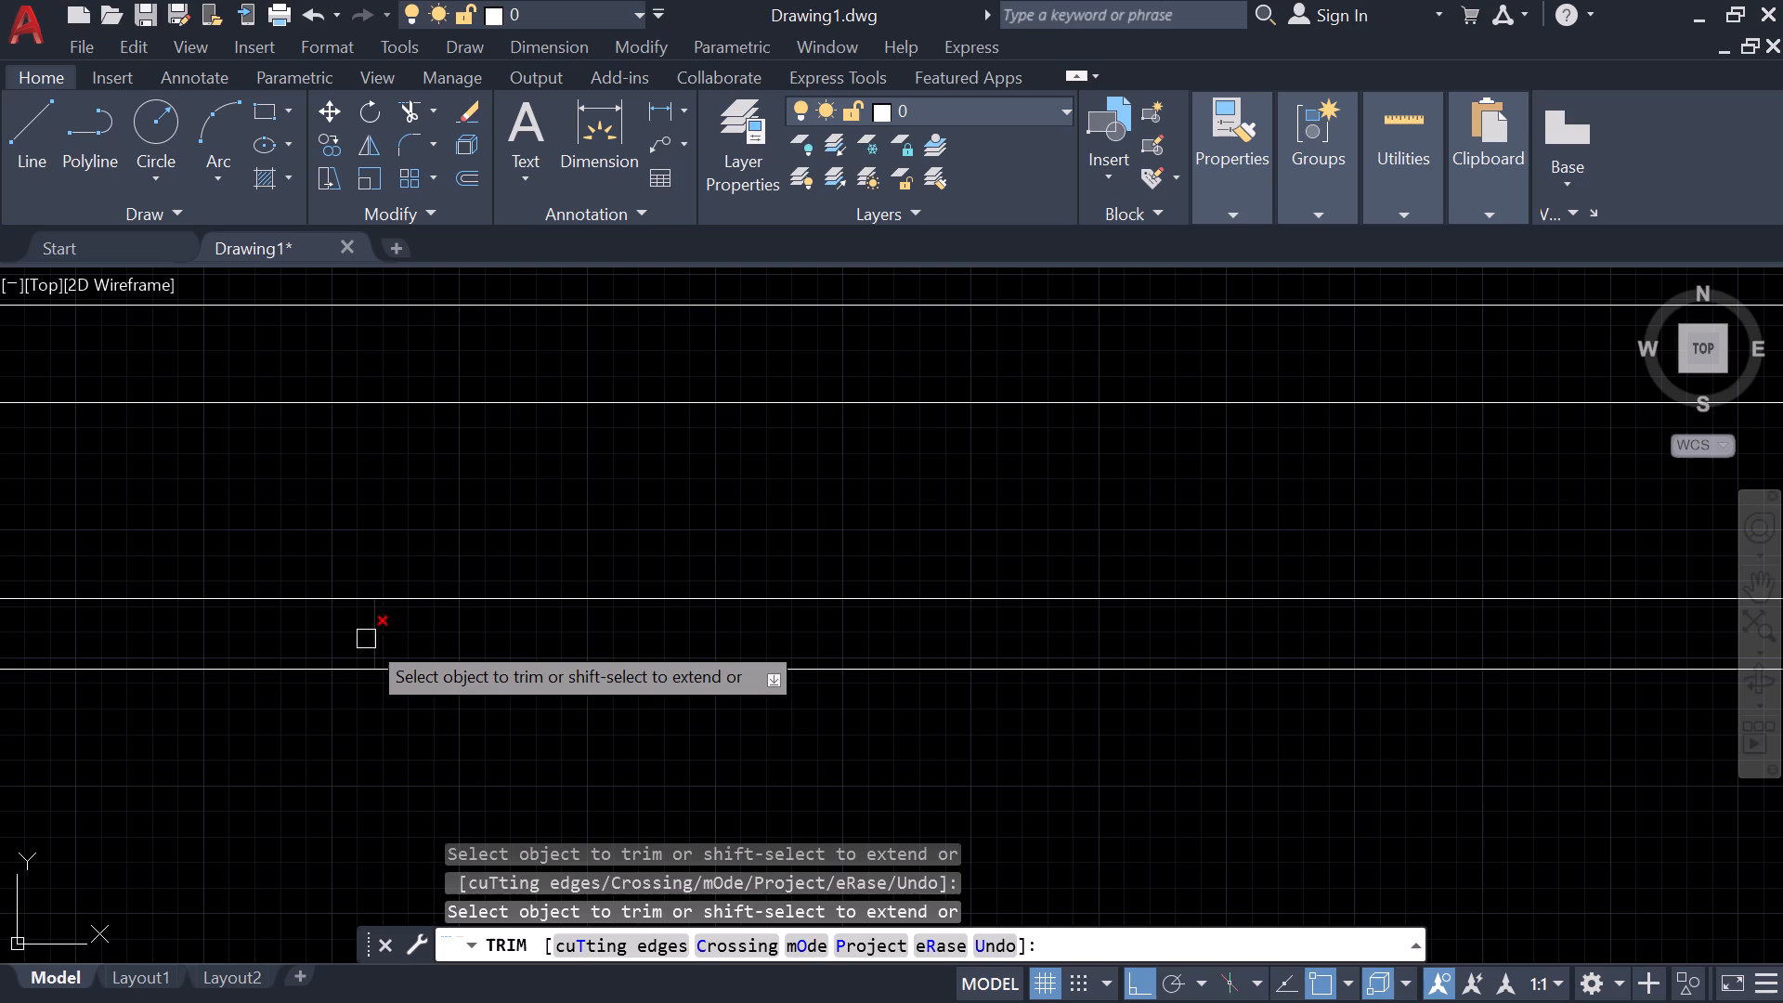
{"action": "left_click", "coordinate": [366, 639]}
Extend the lower horizontal stair line leftward to the inner face of the vertical partition wall.
{"action": "scroll", "coordinate": [384, 628], "scroll_direction": "down", "scroll_amount": 3}
{"action": "middle_click_drag", "start_coordinate": [394, 510], "coordinate": [400, 702]}
{"action": "scroll", "coordinate": [401, 725], "scroll_direction": "down", "scroll_amount": 2}
{"action": "middle_click_drag", "start_coordinate": [360, 573], "coordinate": [397, 620]}
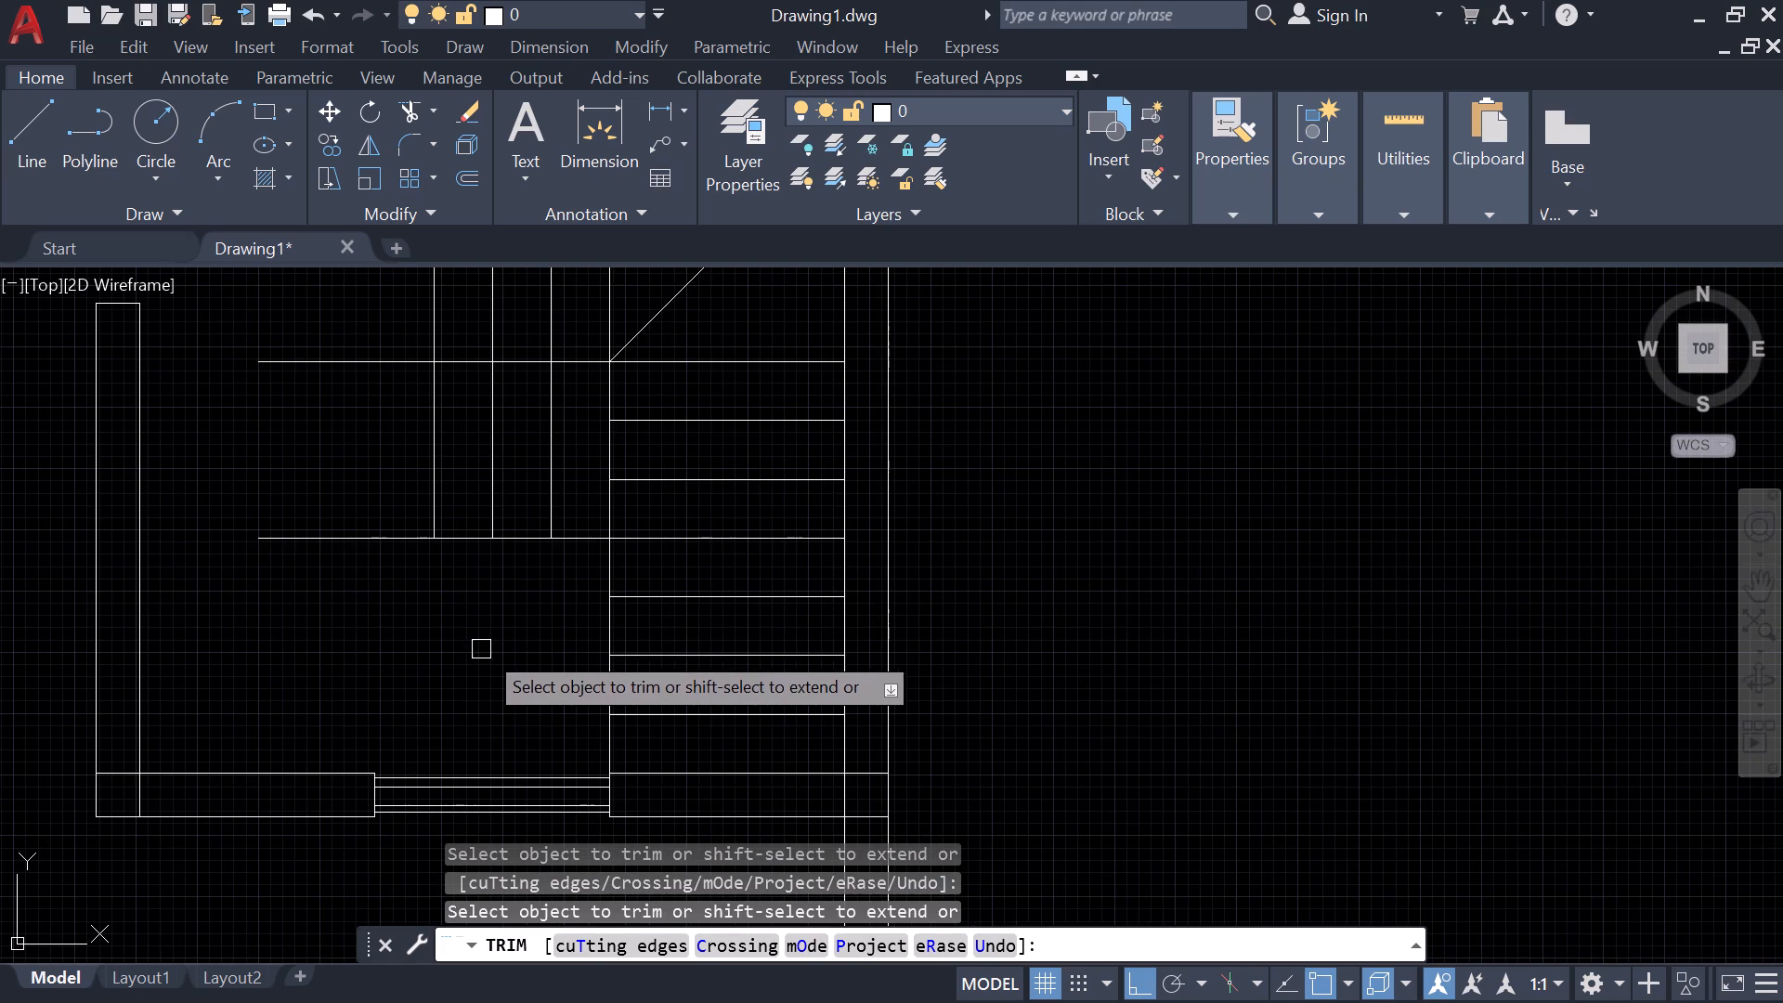
{"action": "key", "text": "Escape"}
{"action": "type", "text": "ex"}
{"action": "key", "text": "space"}
{"action": "left_click", "coordinate": [304, 544]}
{"action": "key", "text": "Escape"}
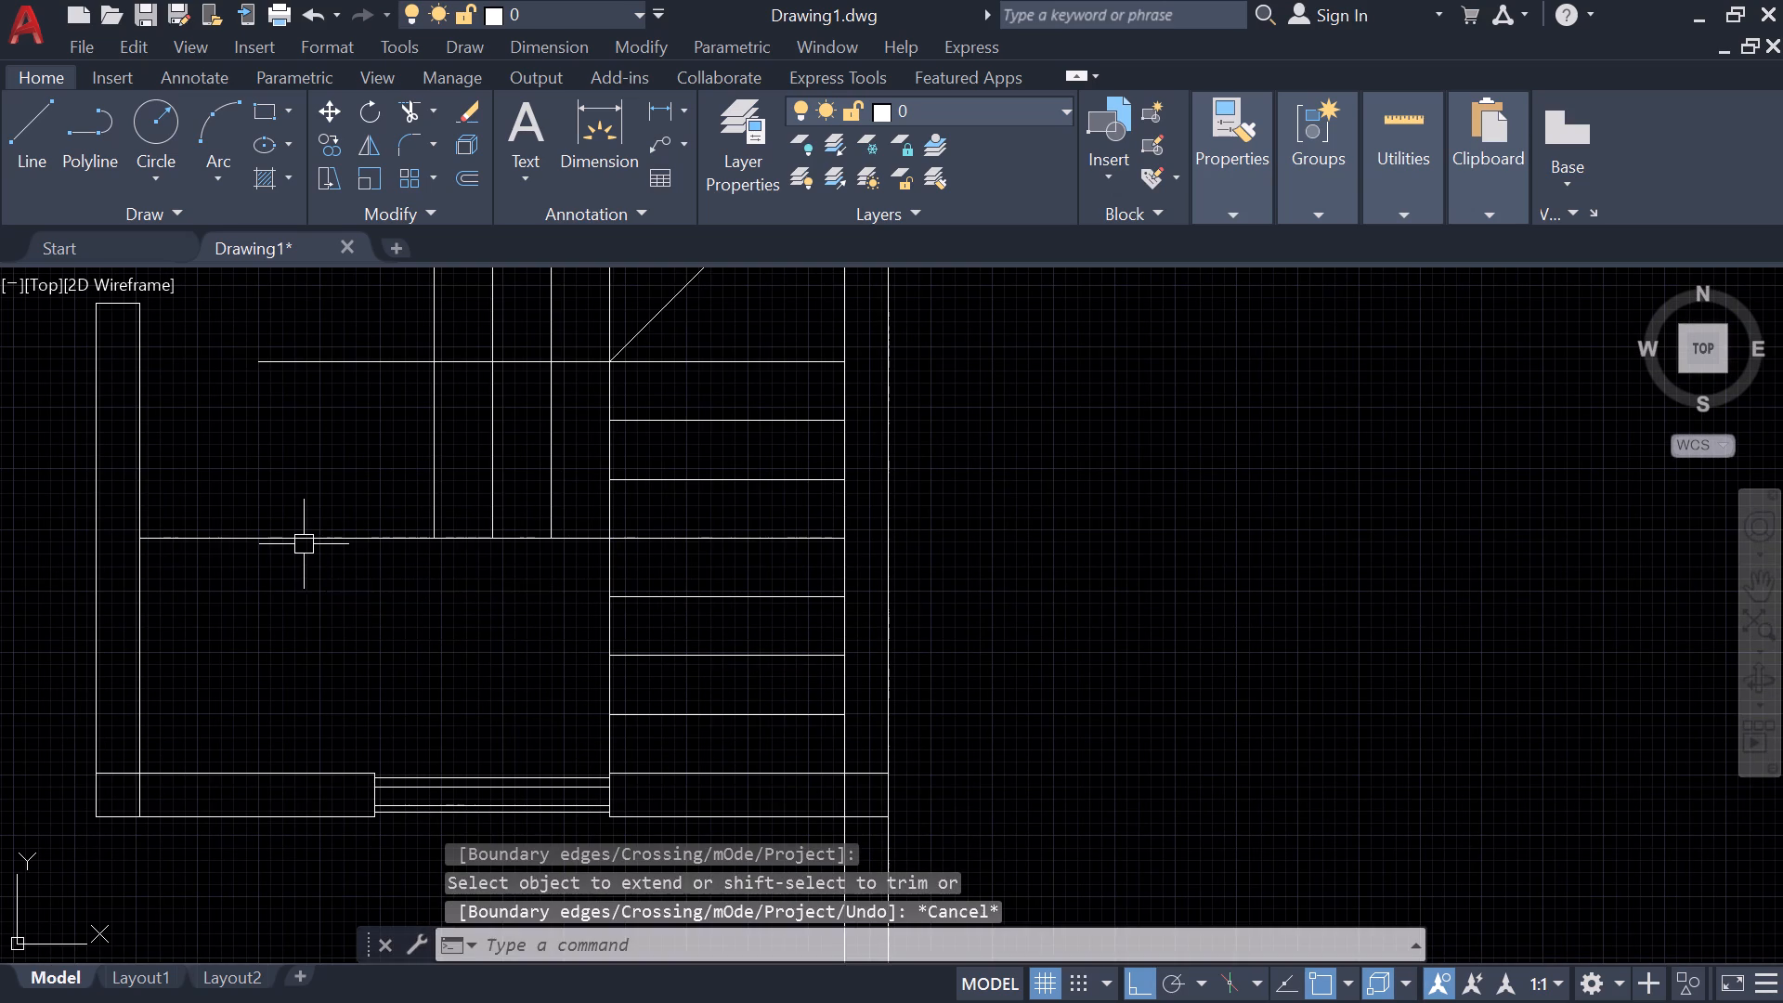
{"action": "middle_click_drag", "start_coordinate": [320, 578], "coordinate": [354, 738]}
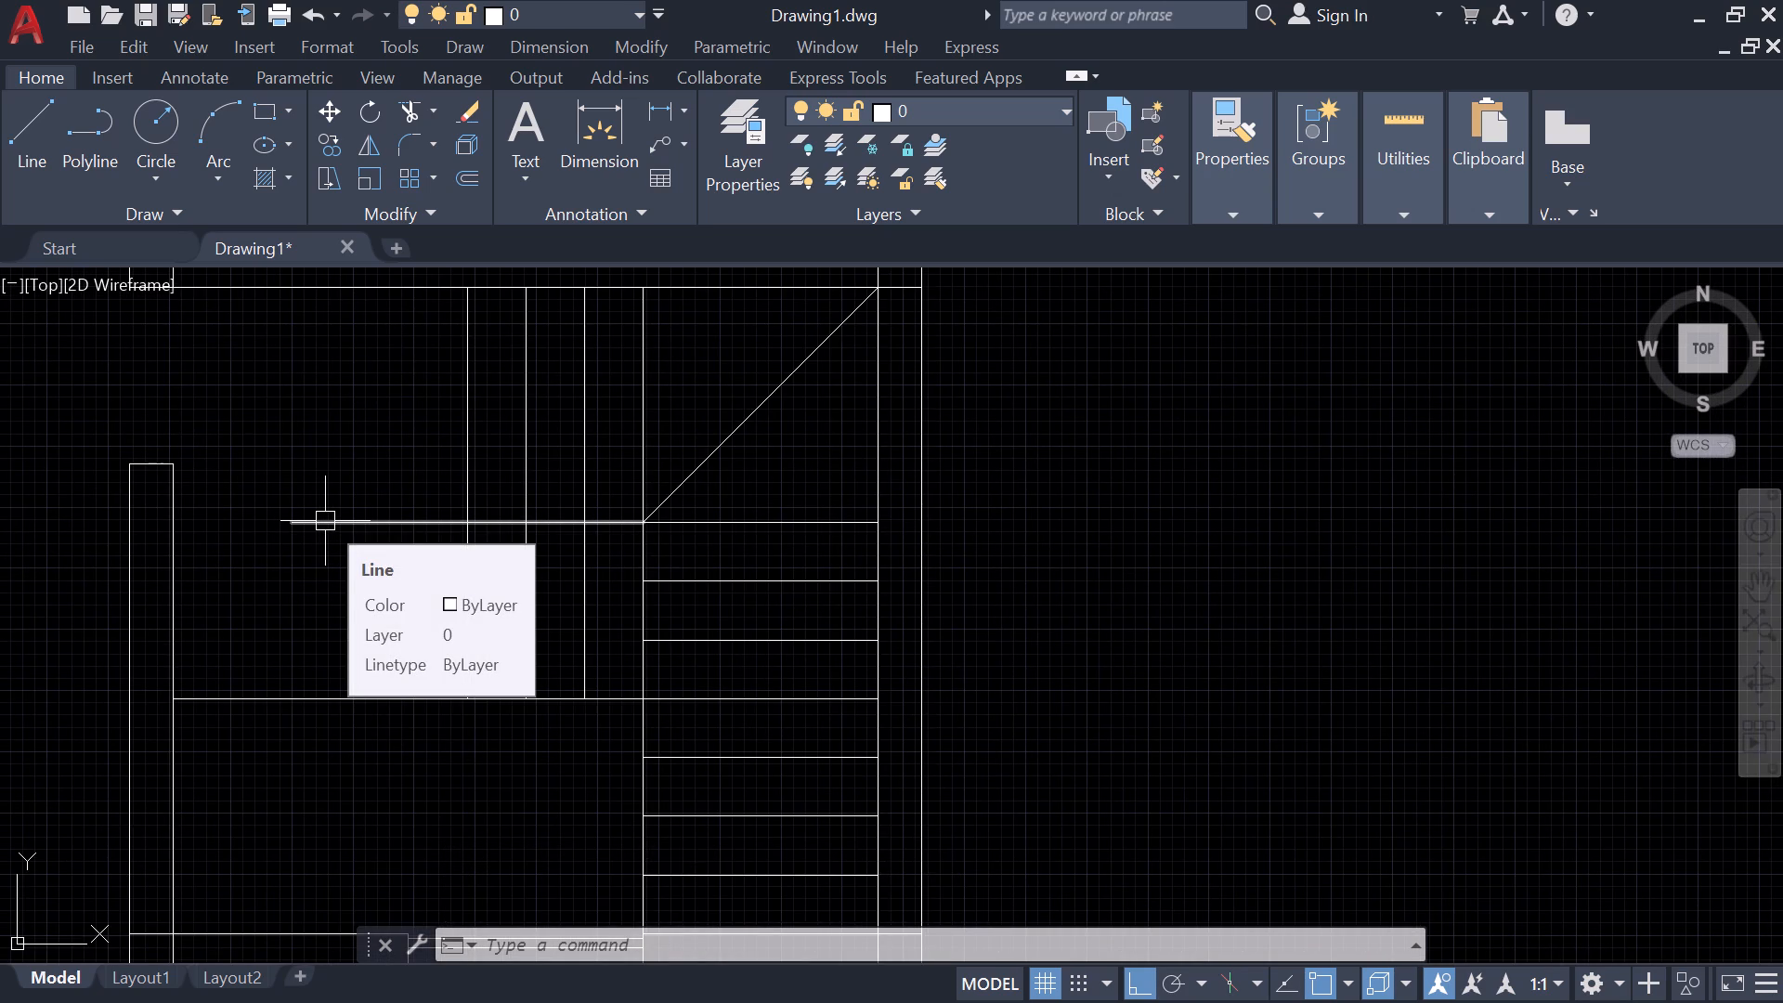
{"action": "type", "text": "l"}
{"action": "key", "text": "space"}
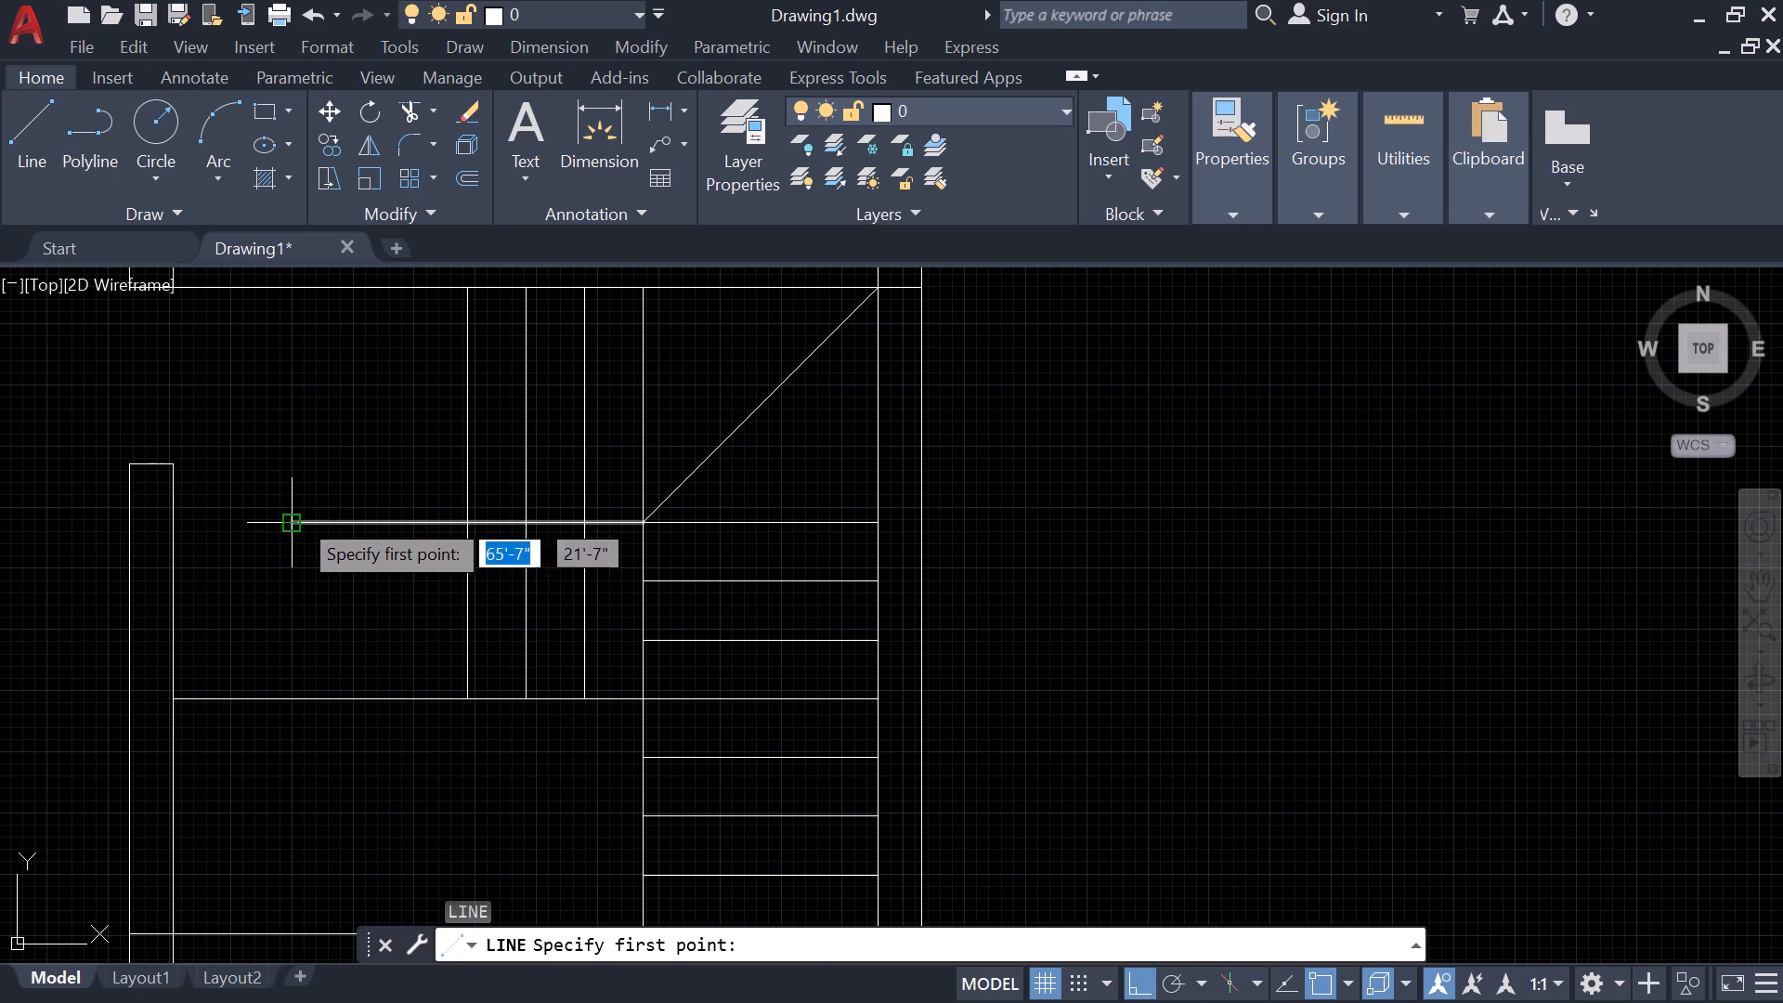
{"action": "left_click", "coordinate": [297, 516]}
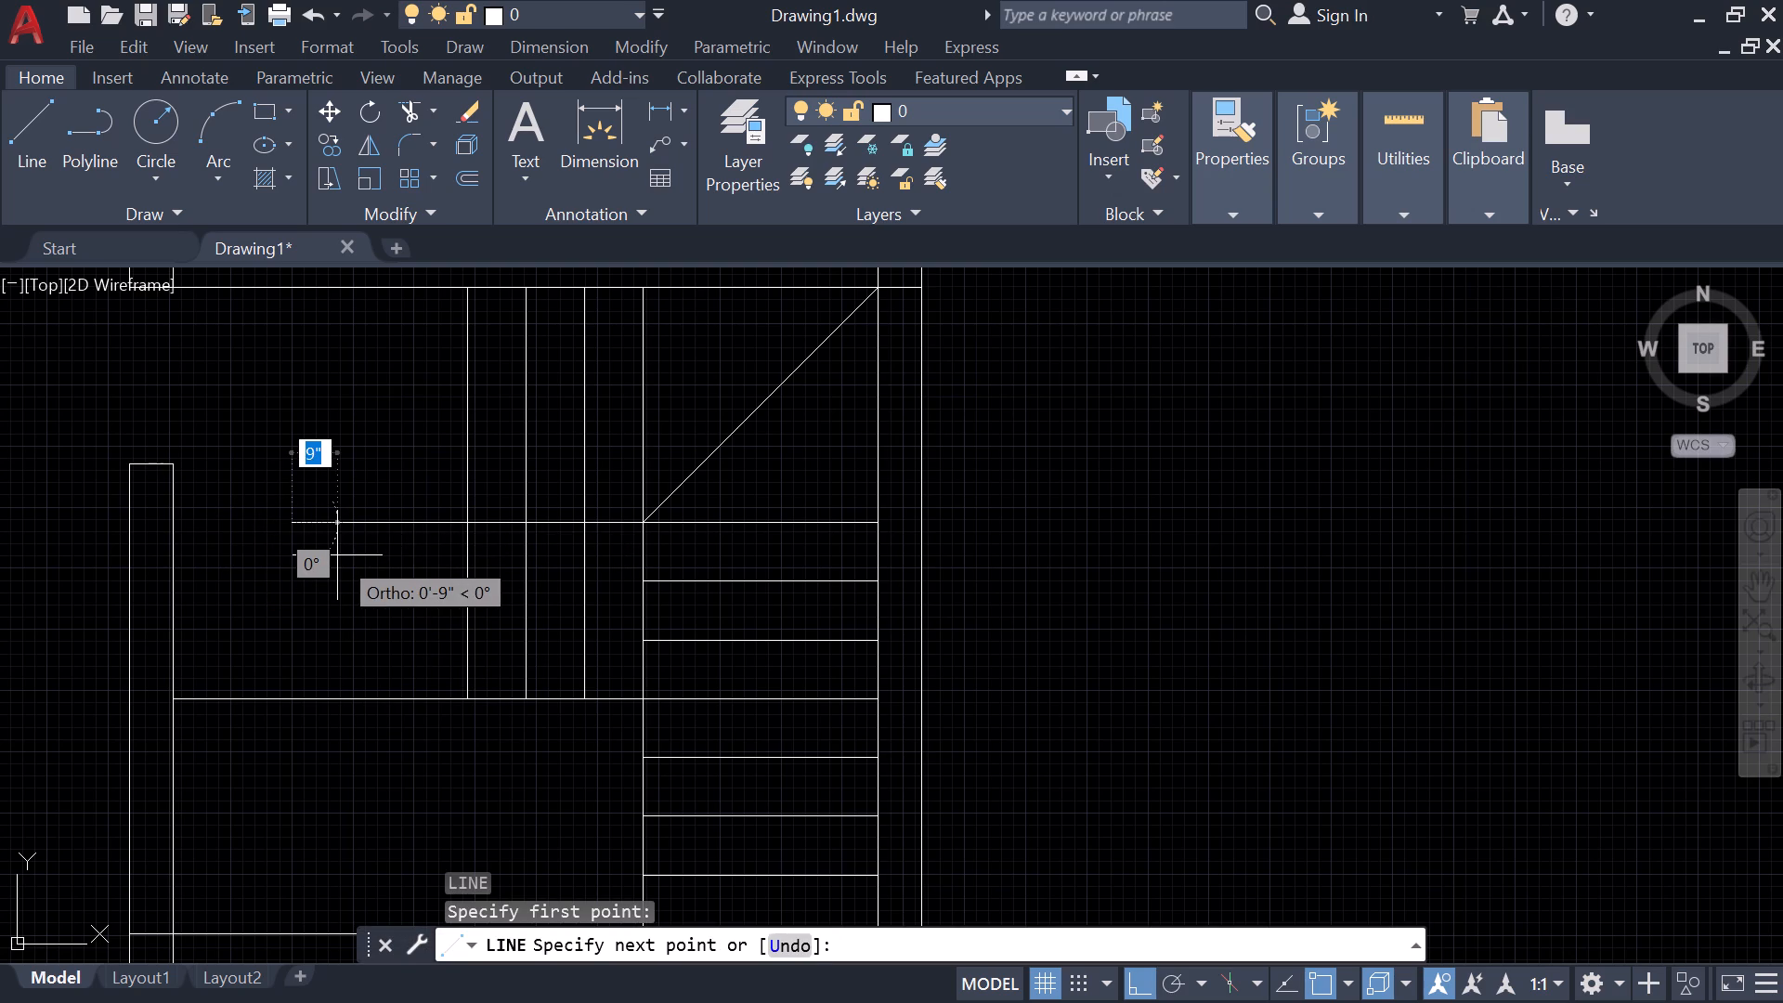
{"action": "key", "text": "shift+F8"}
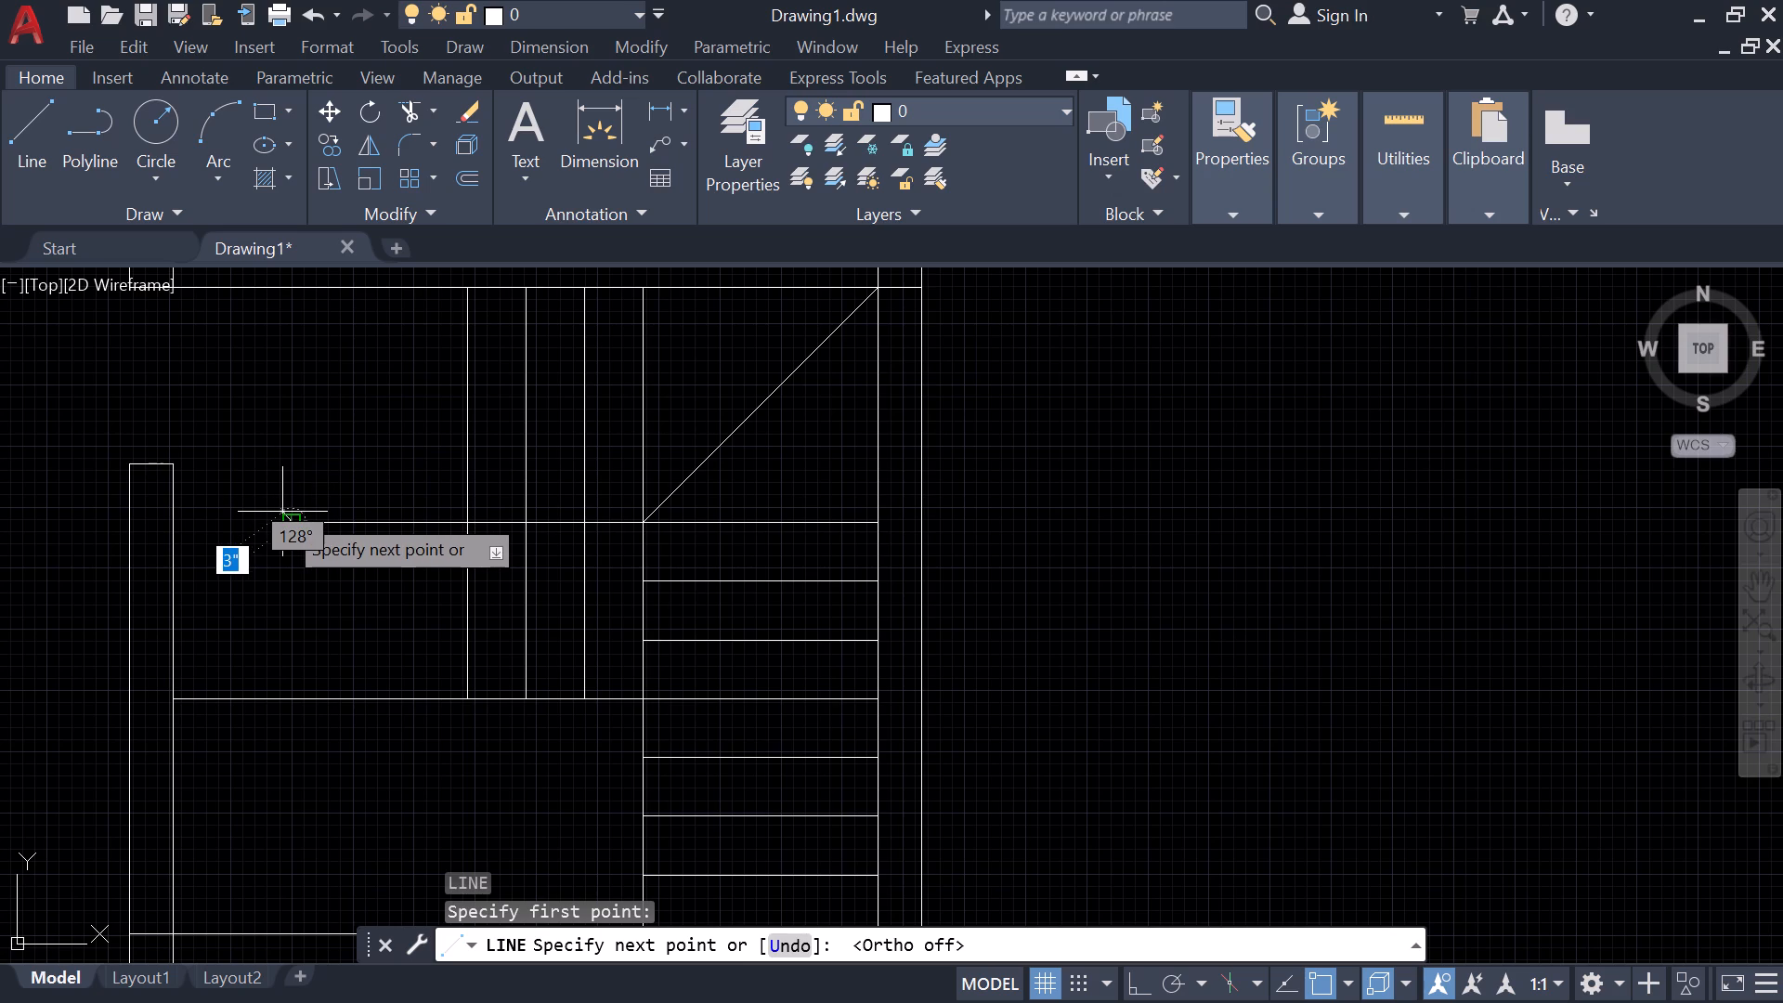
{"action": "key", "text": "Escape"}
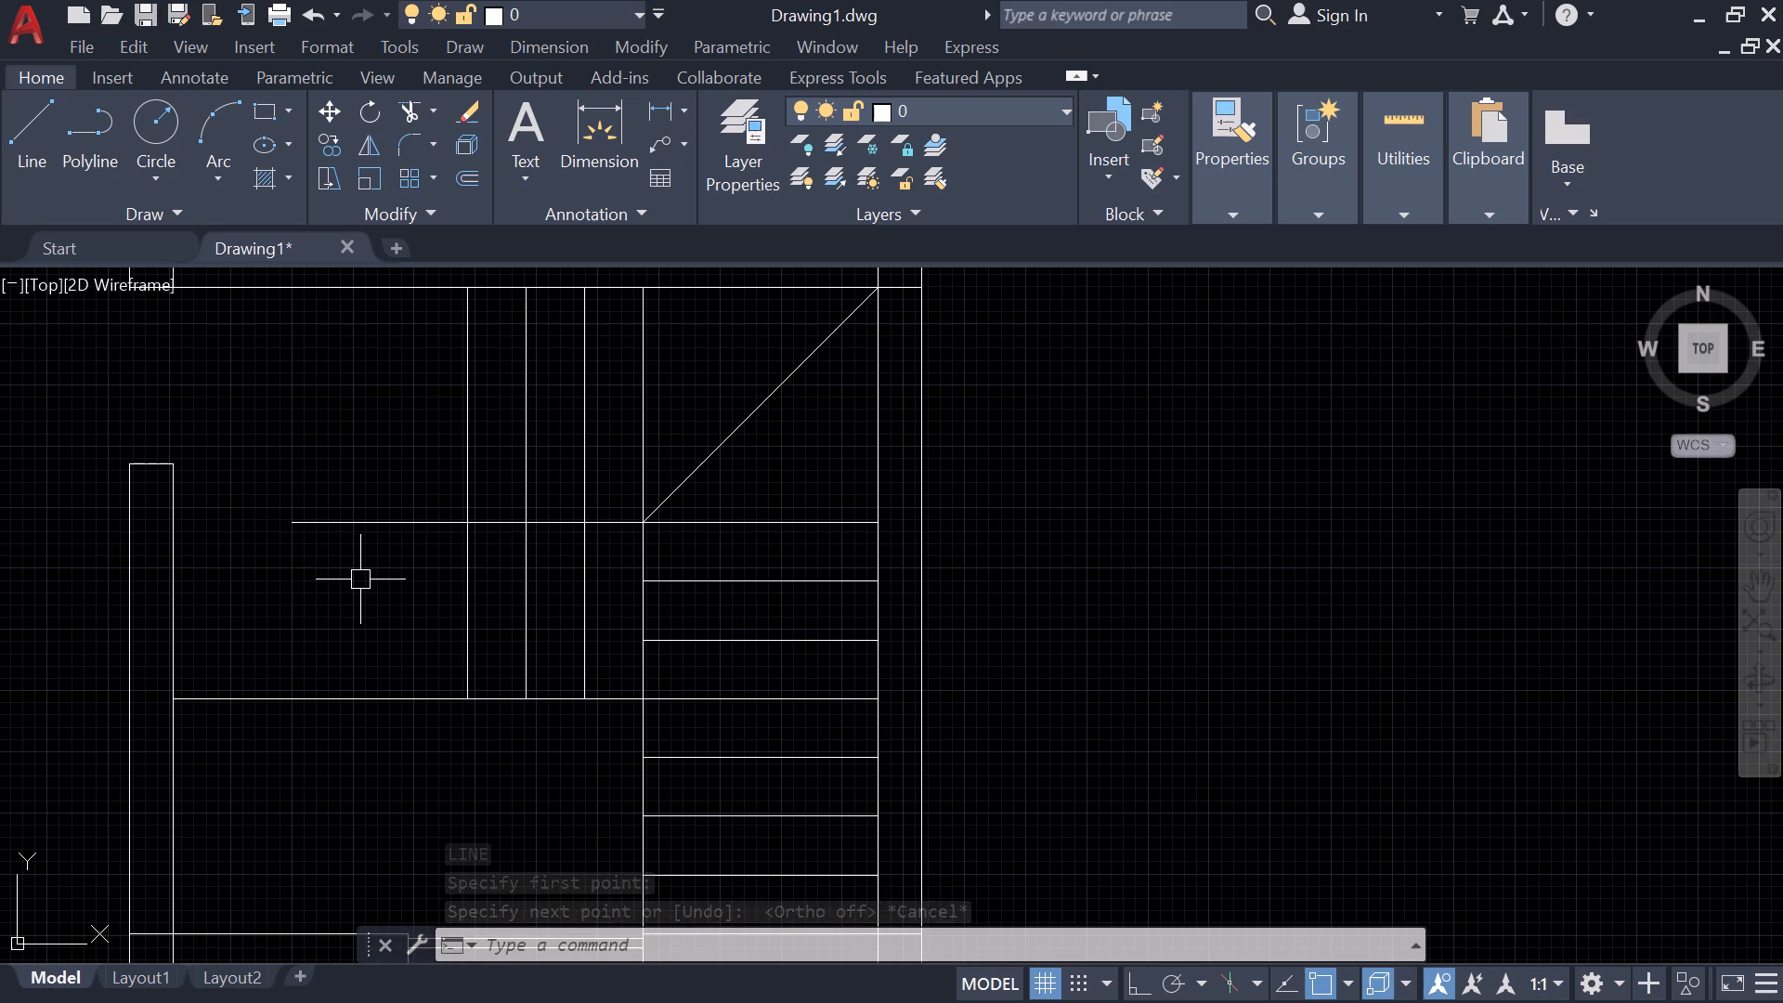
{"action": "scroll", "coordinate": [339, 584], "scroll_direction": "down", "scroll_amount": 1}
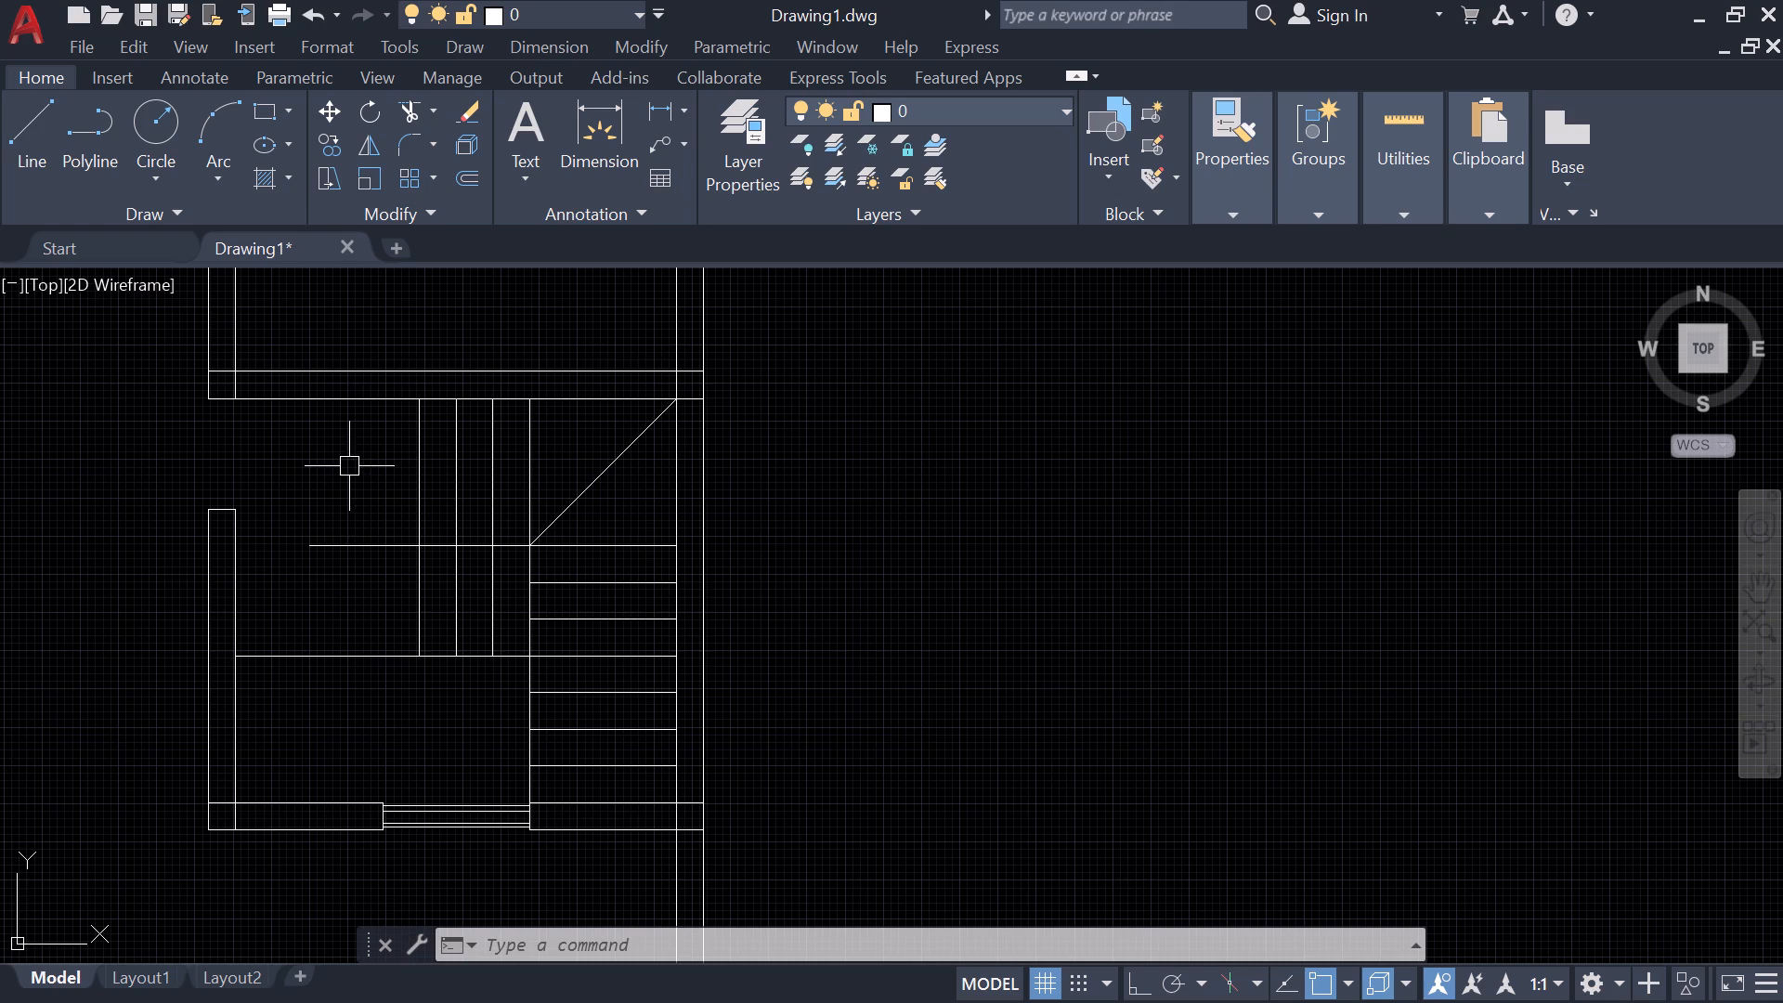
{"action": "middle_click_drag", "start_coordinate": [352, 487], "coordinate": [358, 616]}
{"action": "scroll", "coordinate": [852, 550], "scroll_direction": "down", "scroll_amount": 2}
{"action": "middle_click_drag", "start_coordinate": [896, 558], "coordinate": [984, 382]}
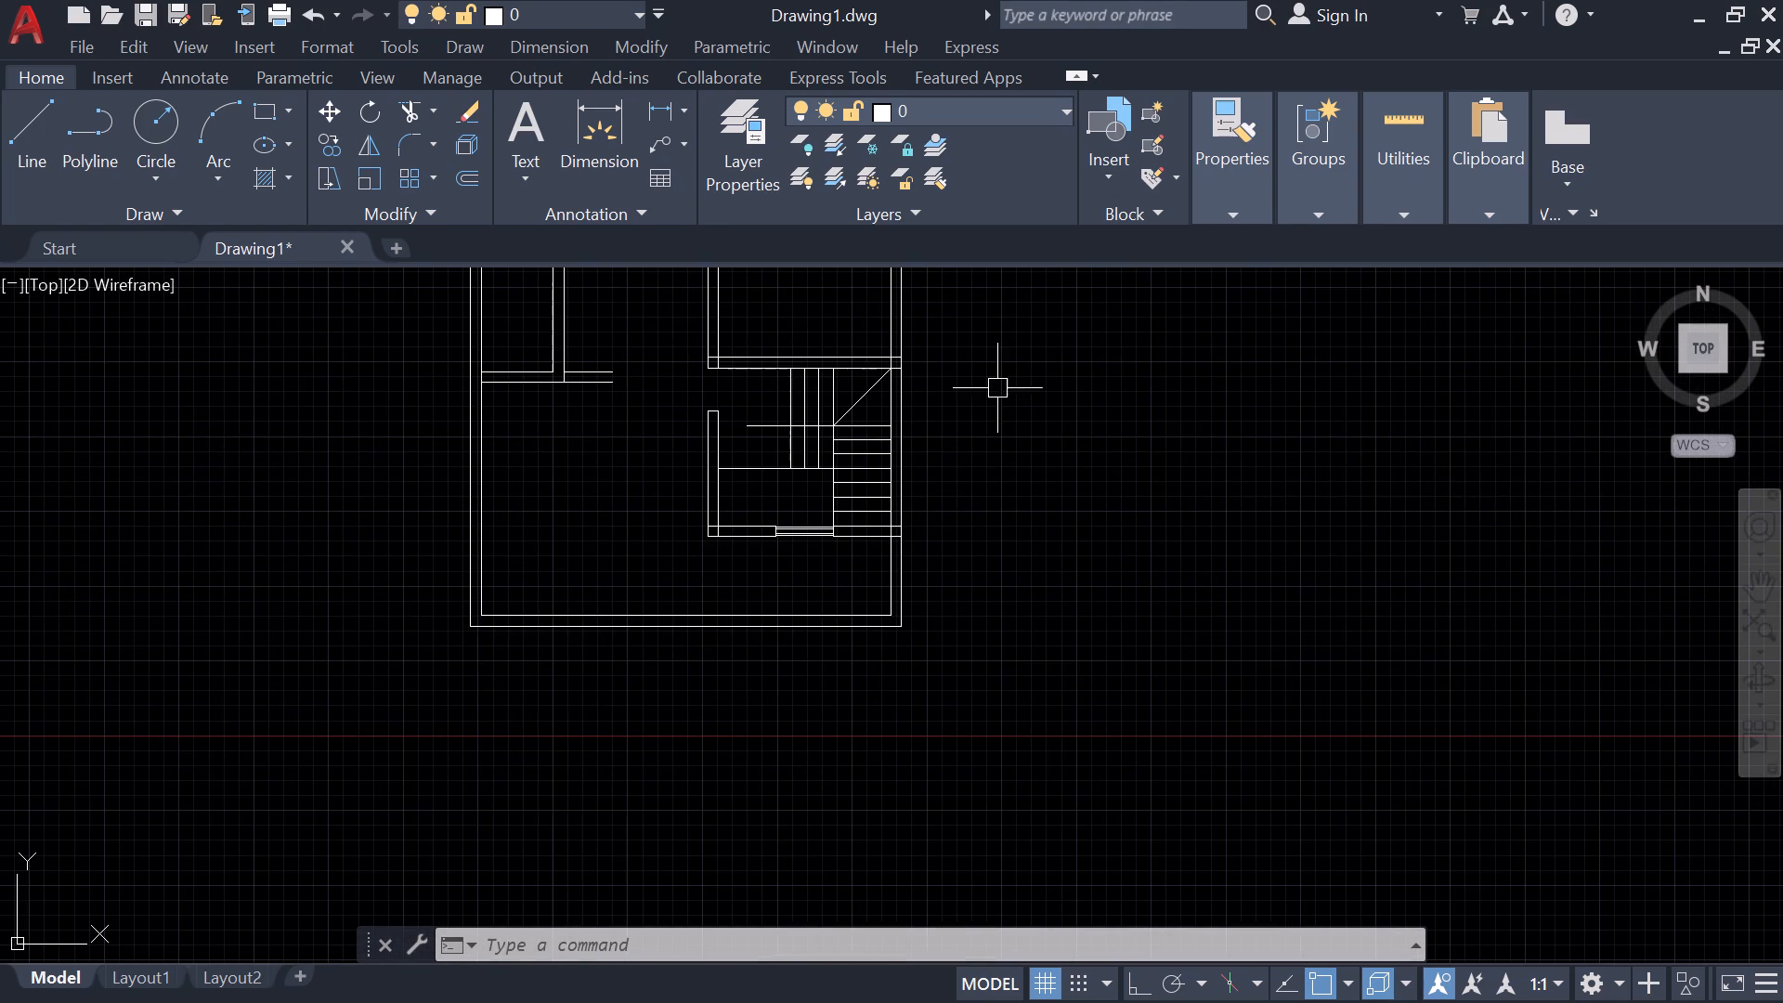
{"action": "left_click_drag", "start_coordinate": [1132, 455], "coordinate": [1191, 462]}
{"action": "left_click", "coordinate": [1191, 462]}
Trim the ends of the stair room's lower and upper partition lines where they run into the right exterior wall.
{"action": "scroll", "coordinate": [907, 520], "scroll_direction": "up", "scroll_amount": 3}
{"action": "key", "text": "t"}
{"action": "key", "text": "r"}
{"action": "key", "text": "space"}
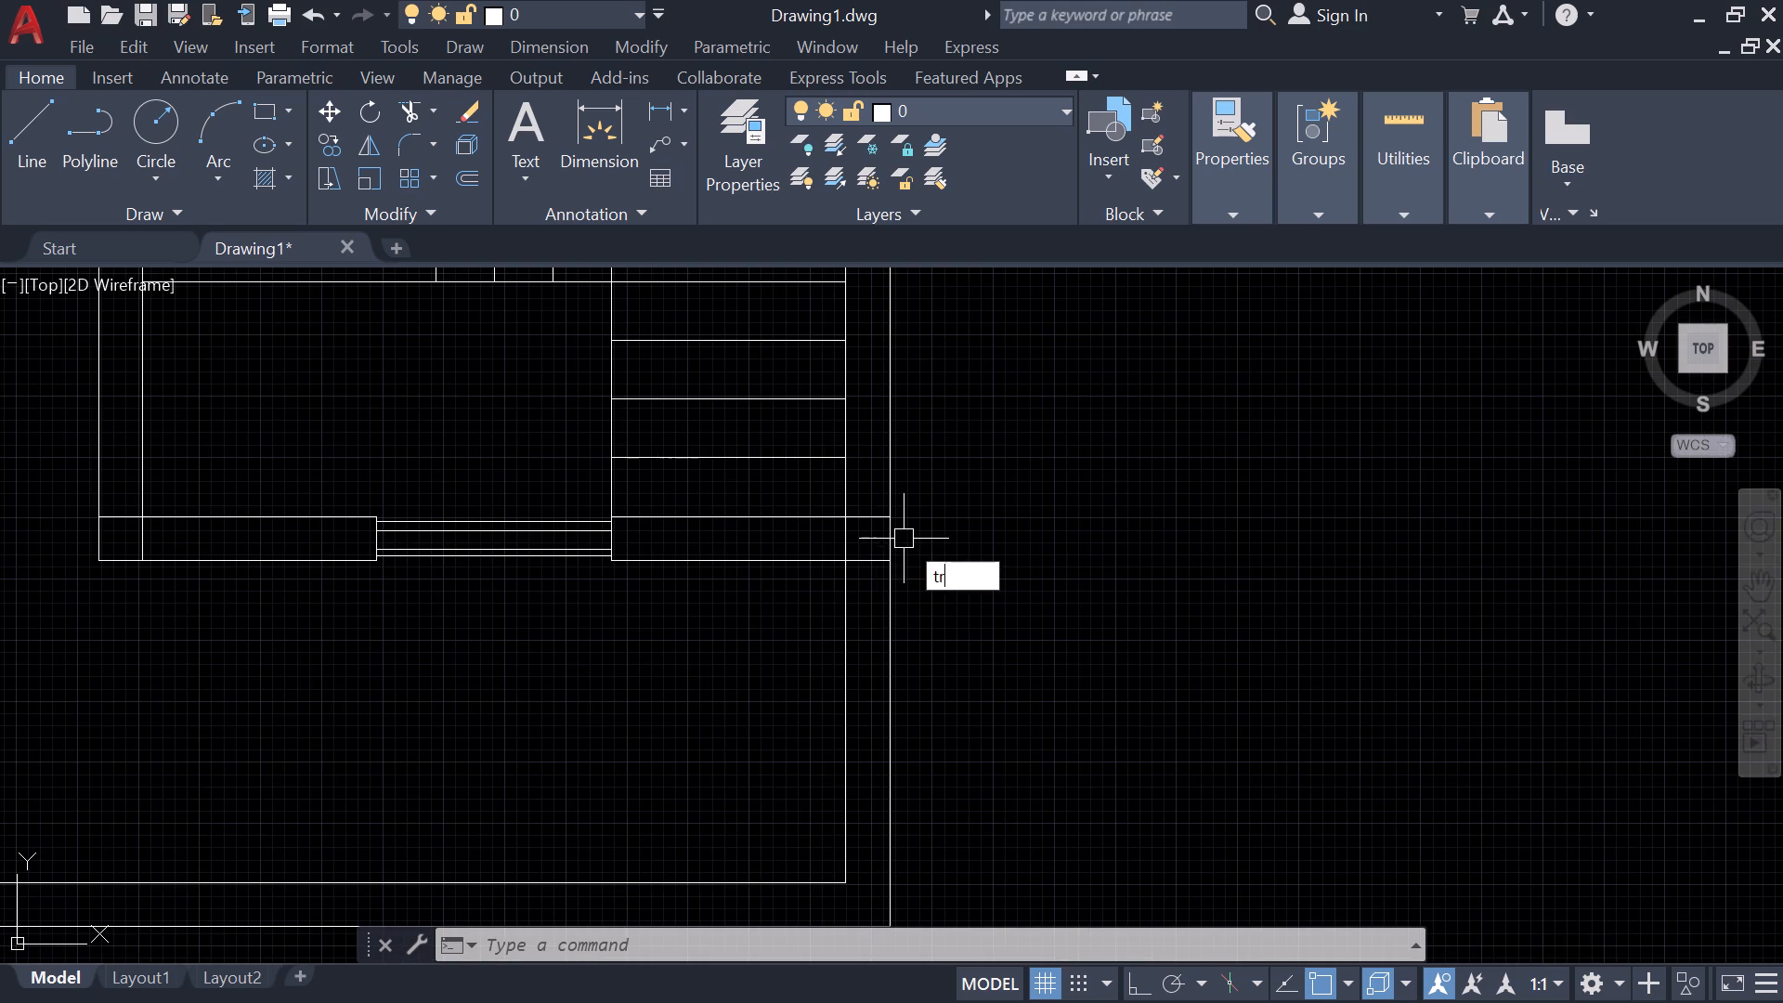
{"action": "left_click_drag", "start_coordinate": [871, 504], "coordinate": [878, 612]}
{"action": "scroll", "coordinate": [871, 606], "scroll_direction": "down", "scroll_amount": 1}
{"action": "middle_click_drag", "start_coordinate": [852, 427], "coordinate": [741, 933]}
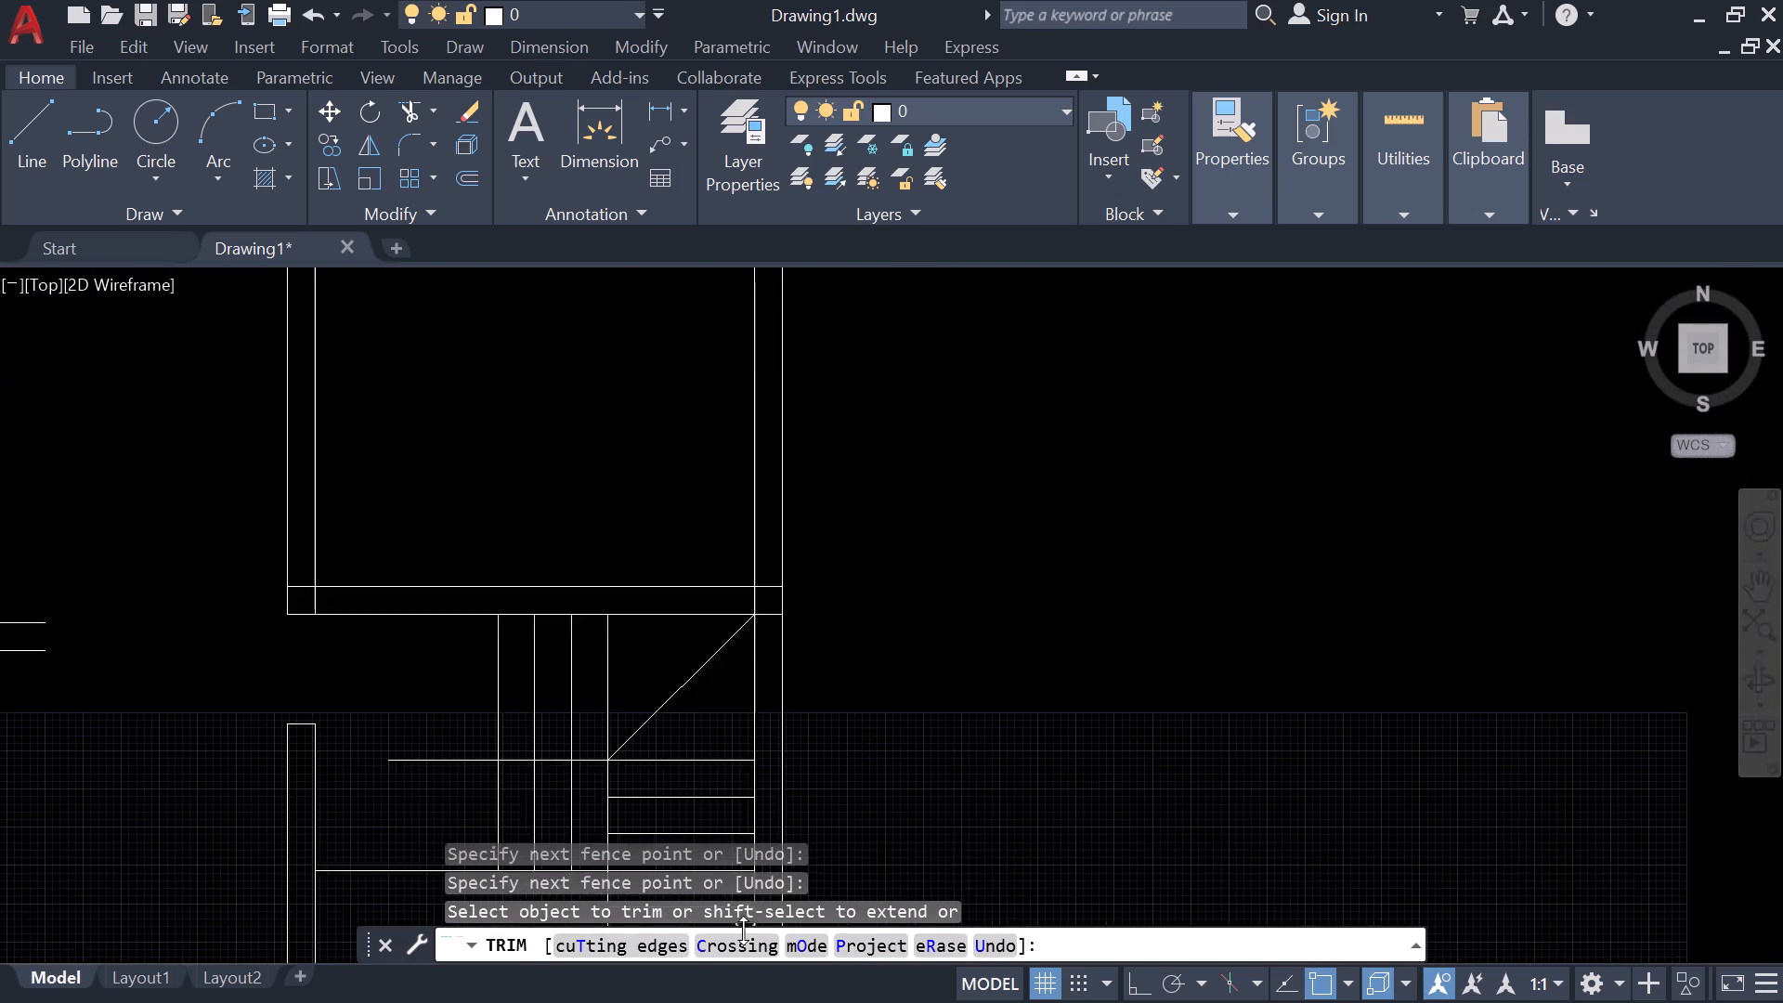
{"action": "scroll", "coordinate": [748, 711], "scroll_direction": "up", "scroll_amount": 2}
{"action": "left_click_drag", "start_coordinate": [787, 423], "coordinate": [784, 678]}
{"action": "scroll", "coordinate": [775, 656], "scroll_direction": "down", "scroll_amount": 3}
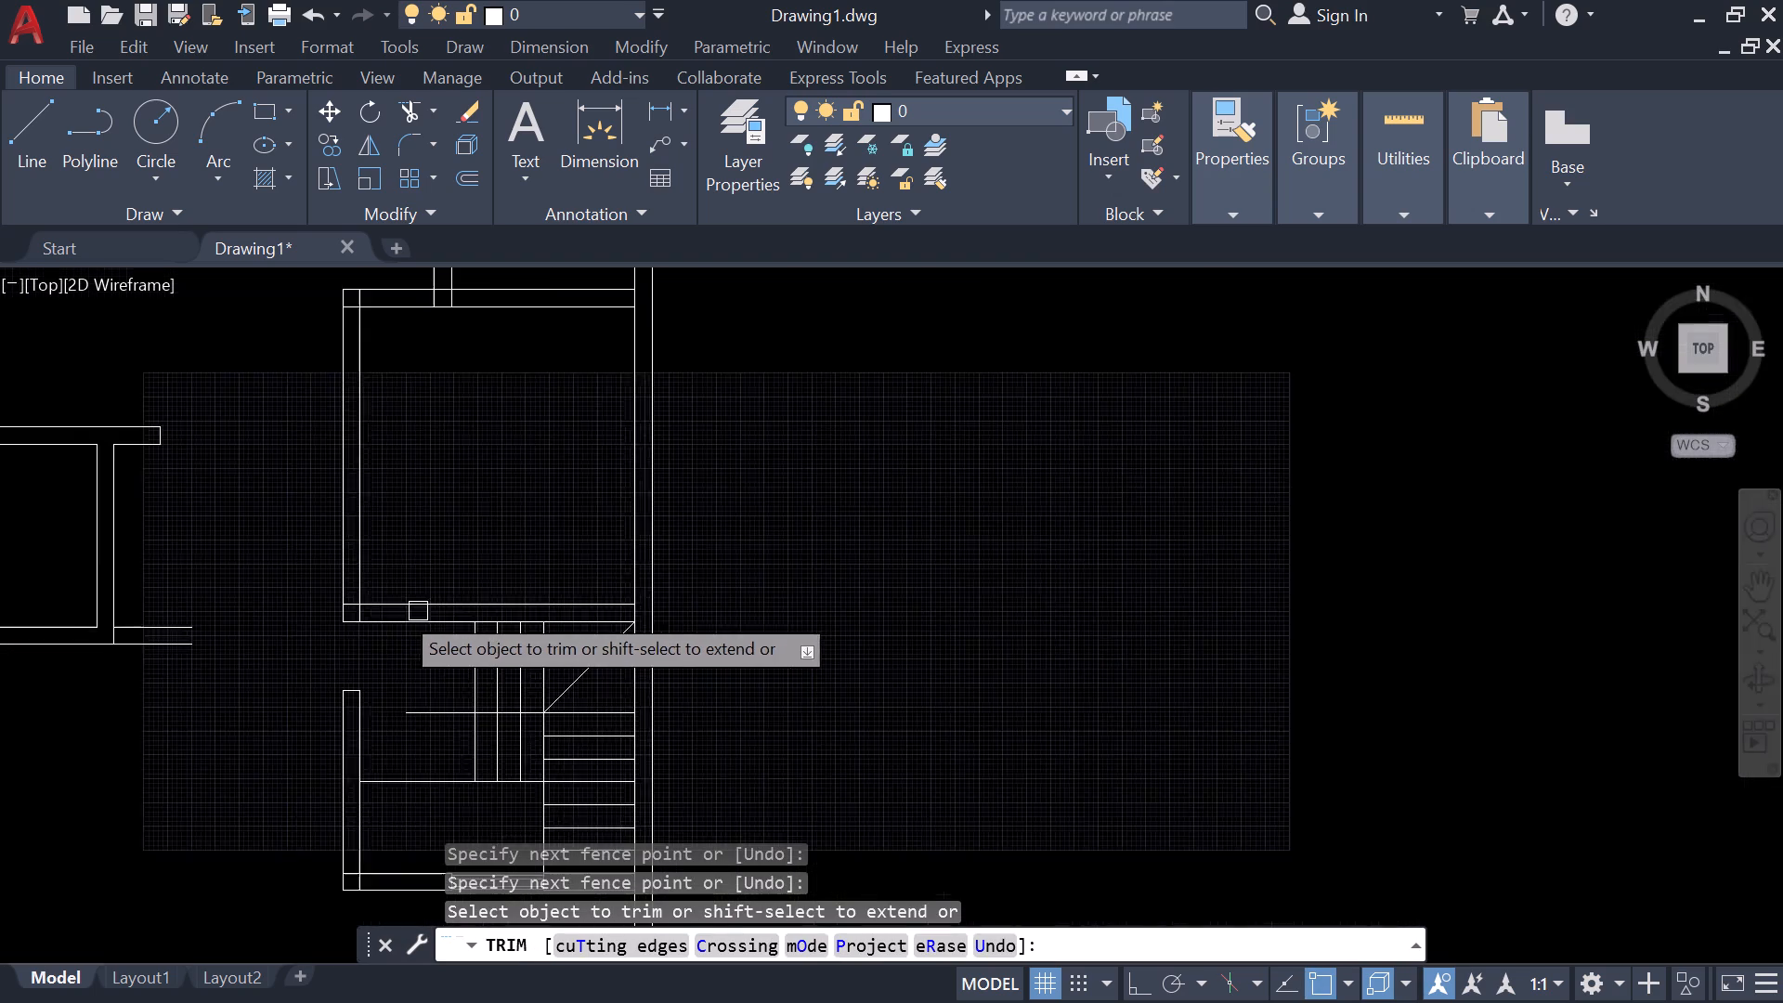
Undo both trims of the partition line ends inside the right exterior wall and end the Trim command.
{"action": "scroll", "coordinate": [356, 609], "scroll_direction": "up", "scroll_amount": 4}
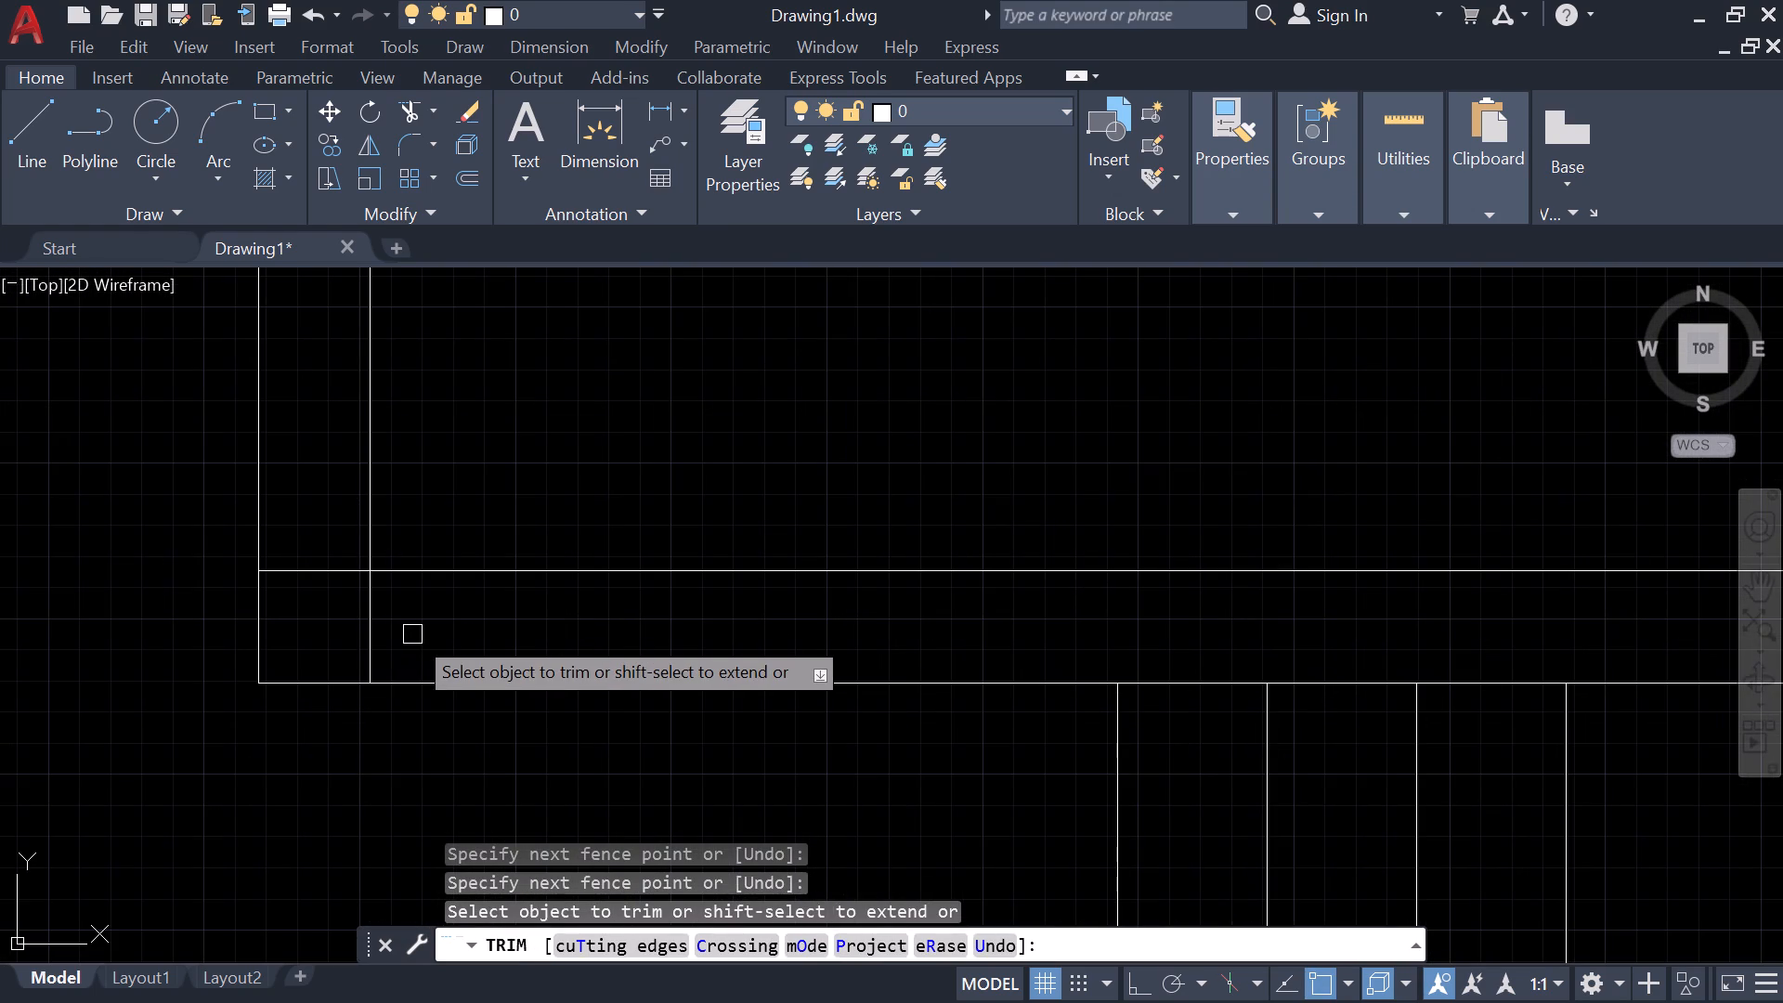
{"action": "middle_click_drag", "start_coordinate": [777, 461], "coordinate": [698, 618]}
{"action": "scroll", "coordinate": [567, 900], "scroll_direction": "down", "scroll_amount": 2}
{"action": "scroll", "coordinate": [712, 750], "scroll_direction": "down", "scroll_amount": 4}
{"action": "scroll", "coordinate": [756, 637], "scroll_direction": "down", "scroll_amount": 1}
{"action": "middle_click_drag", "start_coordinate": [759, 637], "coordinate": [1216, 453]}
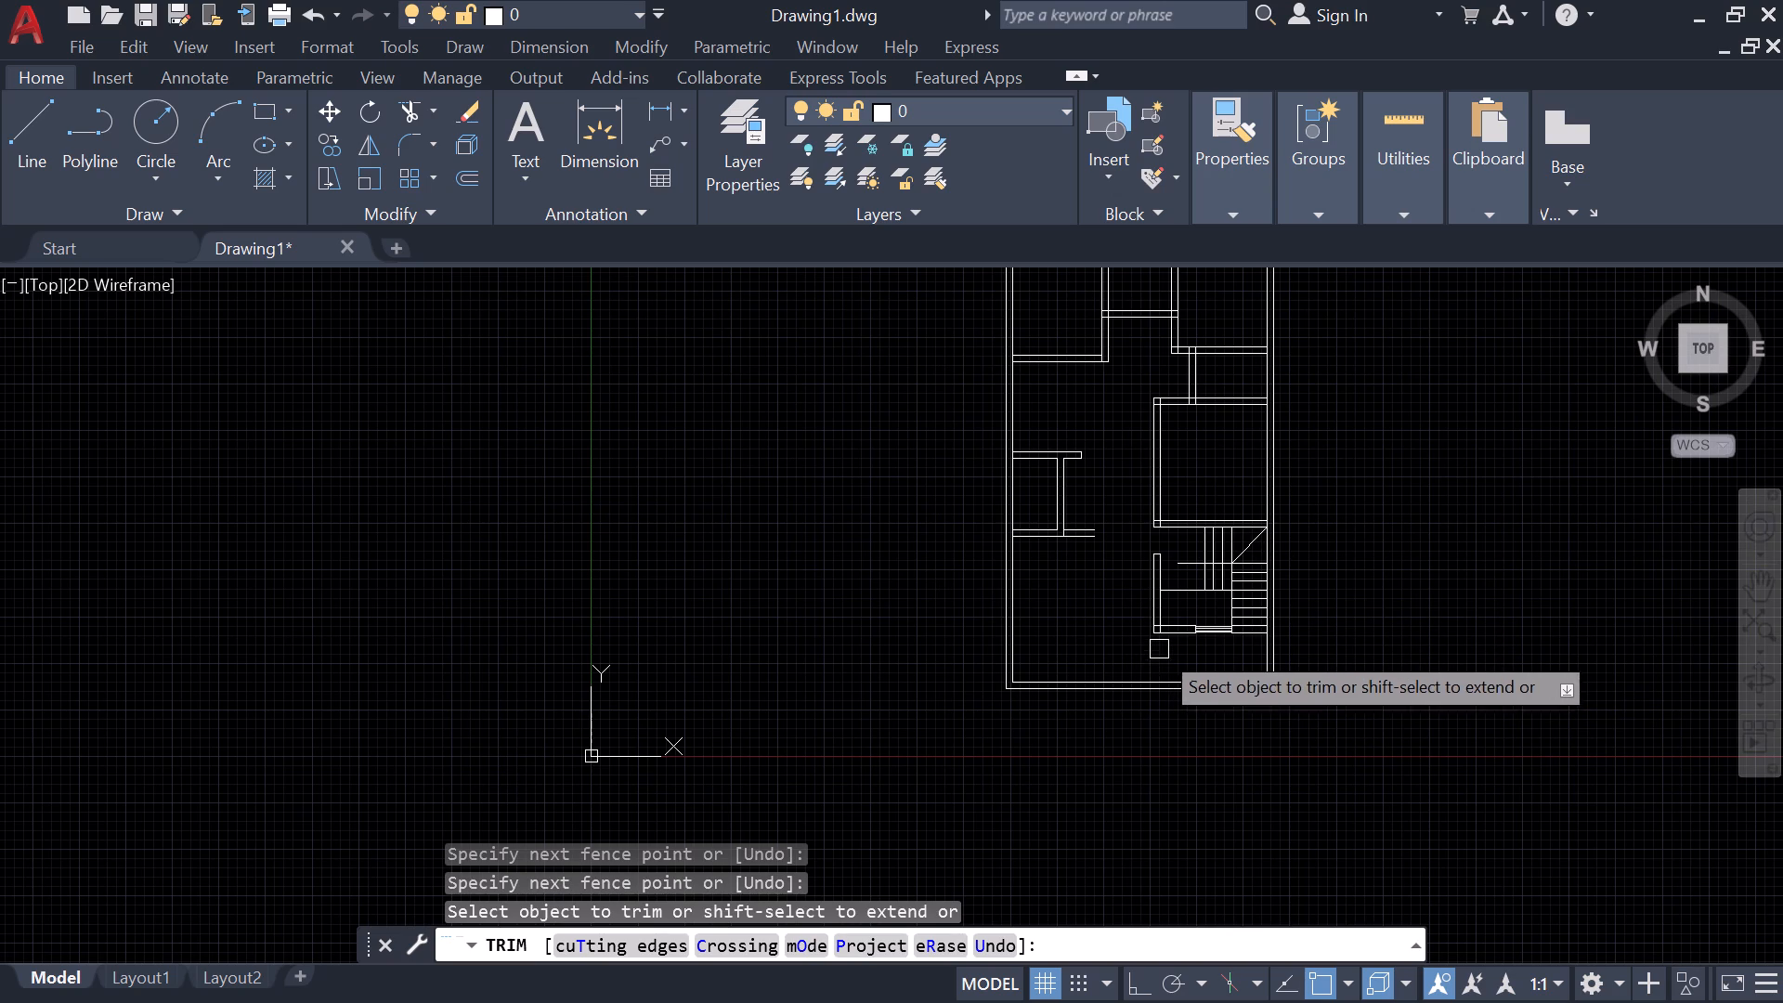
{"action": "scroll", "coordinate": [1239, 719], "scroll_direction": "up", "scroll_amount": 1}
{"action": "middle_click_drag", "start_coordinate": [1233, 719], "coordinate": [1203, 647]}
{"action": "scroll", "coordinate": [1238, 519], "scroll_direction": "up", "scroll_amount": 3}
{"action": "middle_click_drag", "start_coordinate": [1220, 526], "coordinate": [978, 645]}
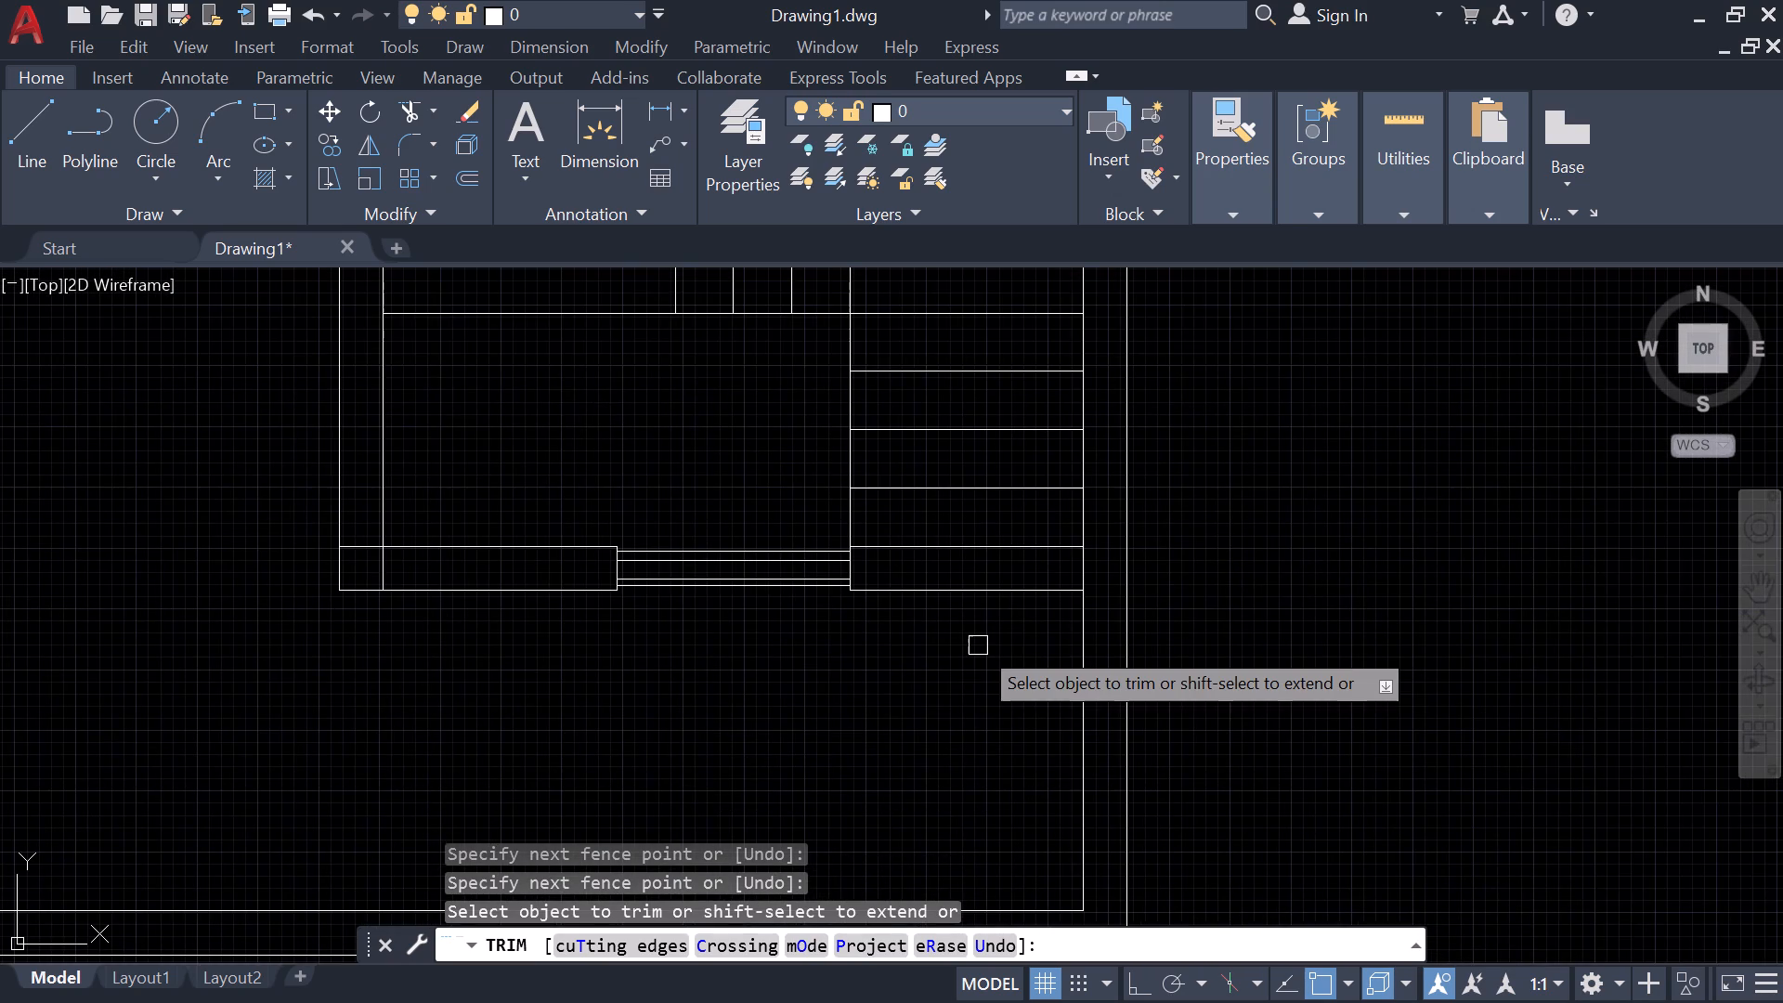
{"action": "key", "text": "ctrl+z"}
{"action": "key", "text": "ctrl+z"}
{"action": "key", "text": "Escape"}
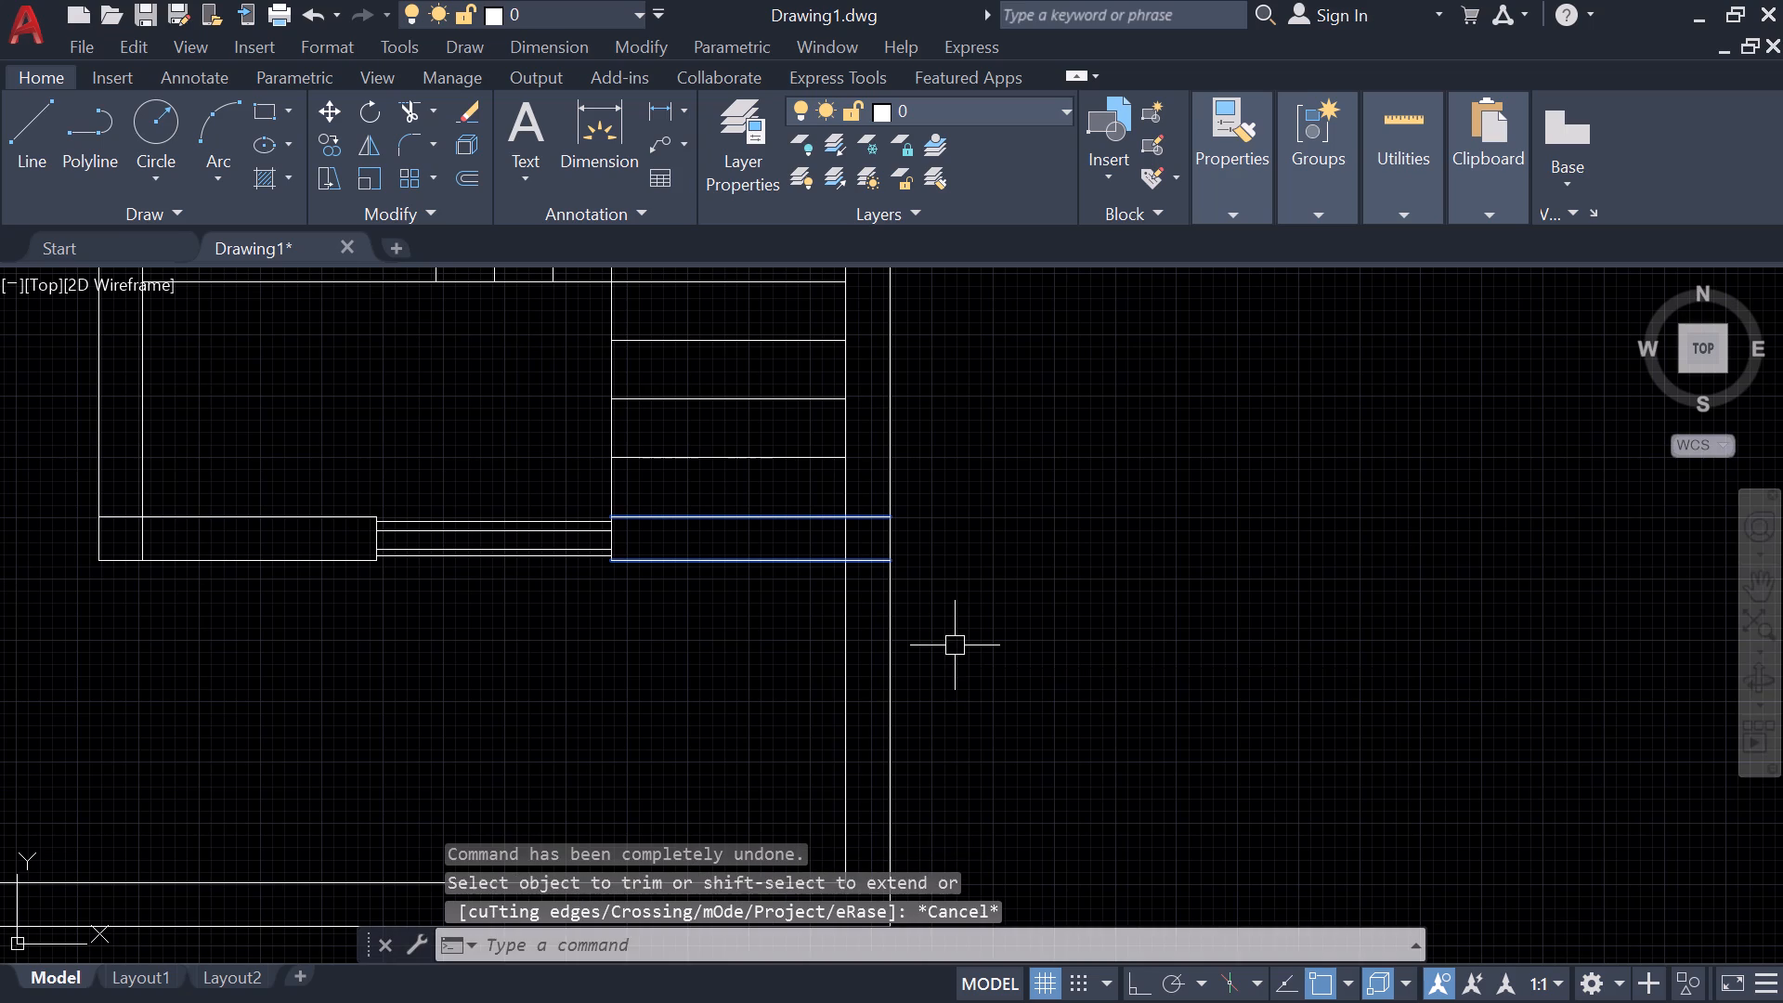
Trim both lines of the right exterior wall below the stair room's lower partition, including the short leftover stub of the inner line.
{"action": "type", "text": "tr"}
{"action": "key", "text": "space"}
{"action": "left_click_drag", "start_coordinate": [795, 622], "coordinate": [1022, 645]}
{"action": "scroll", "coordinate": [942, 690], "scroll_direction": "down", "scroll_amount": 1}
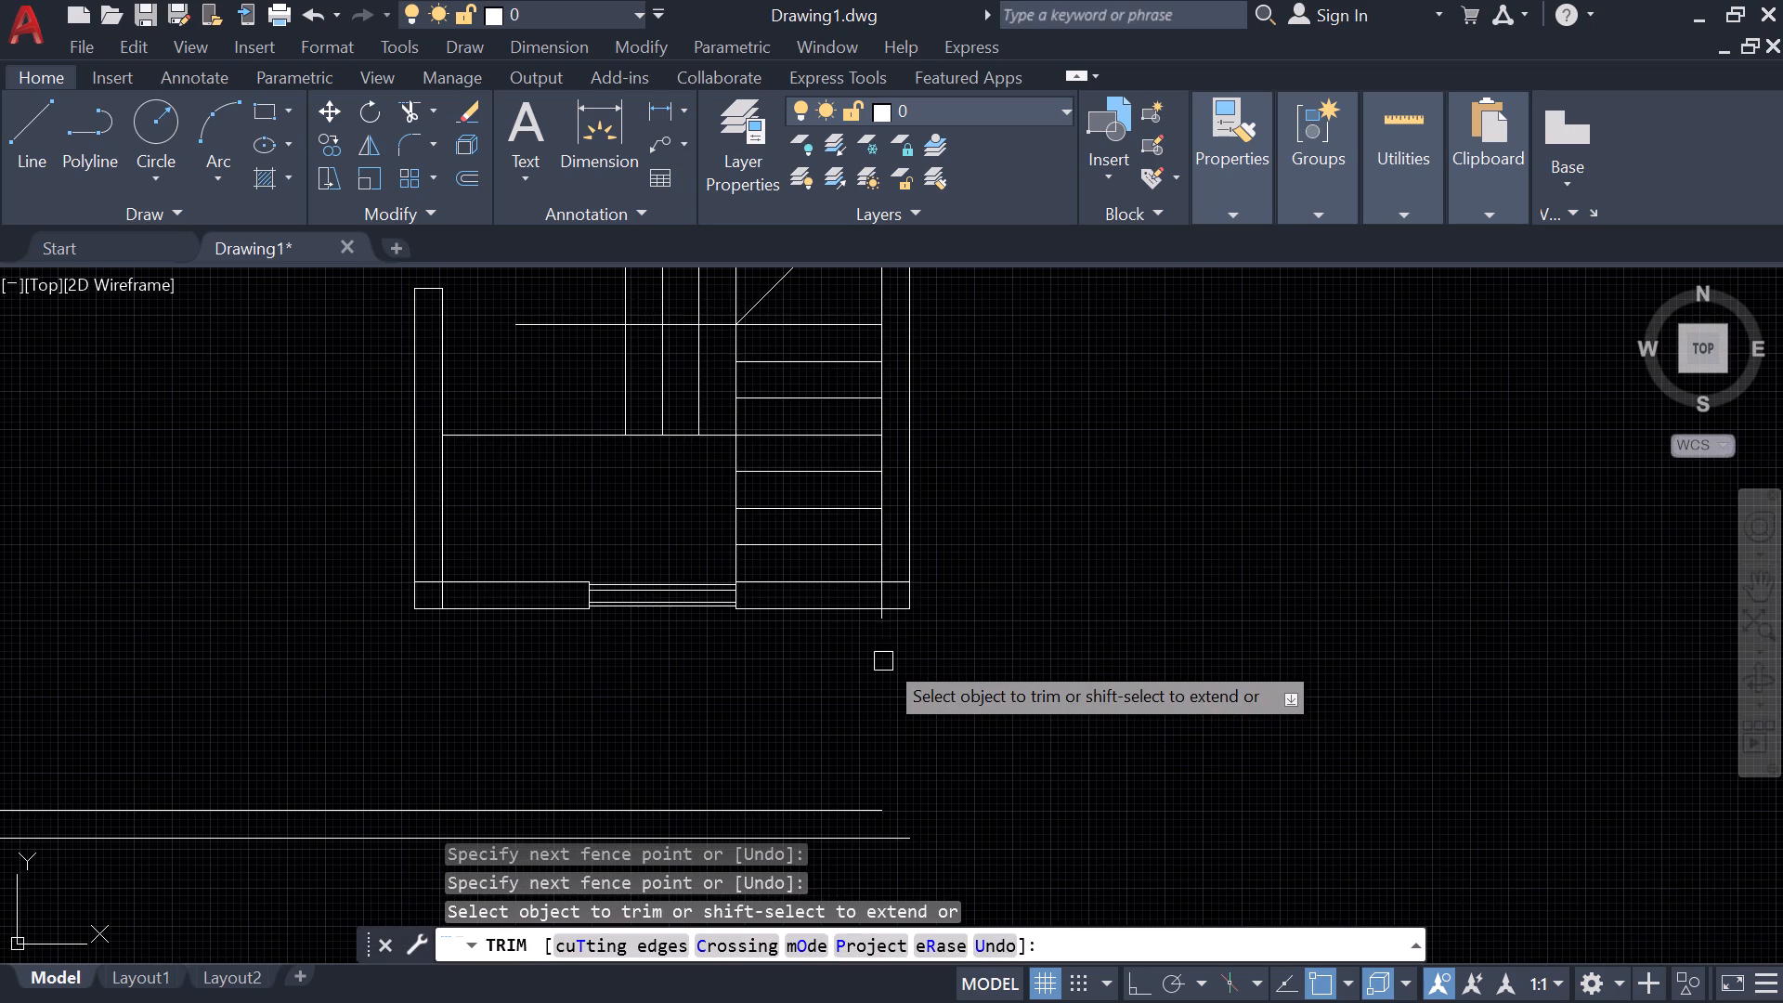
{"action": "scroll", "coordinate": [884, 622], "scroll_direction": "up", "scroll_amount": 2}
{"action": "left_click", "coordinate": [875, 613]}
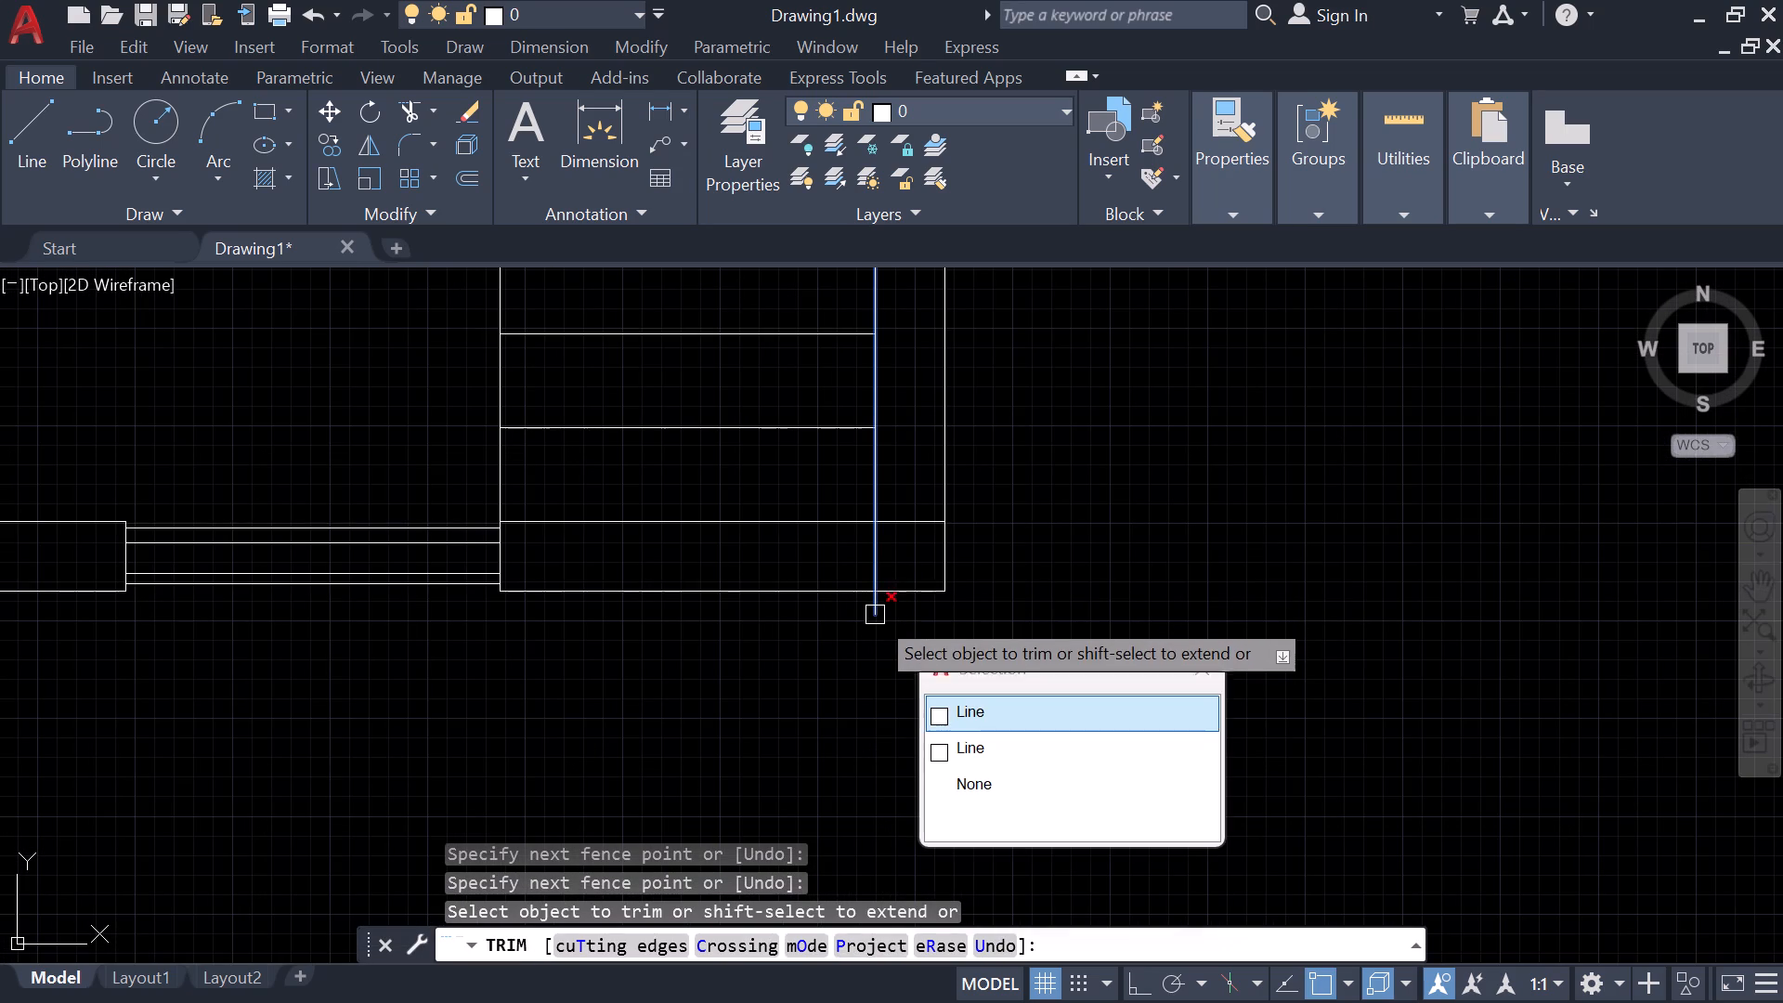
{"action": "key", "text": "Escape"}
{"action": "left_click_drag", "start_coordinate": [908, 621], "coordinate": [885, 619]}
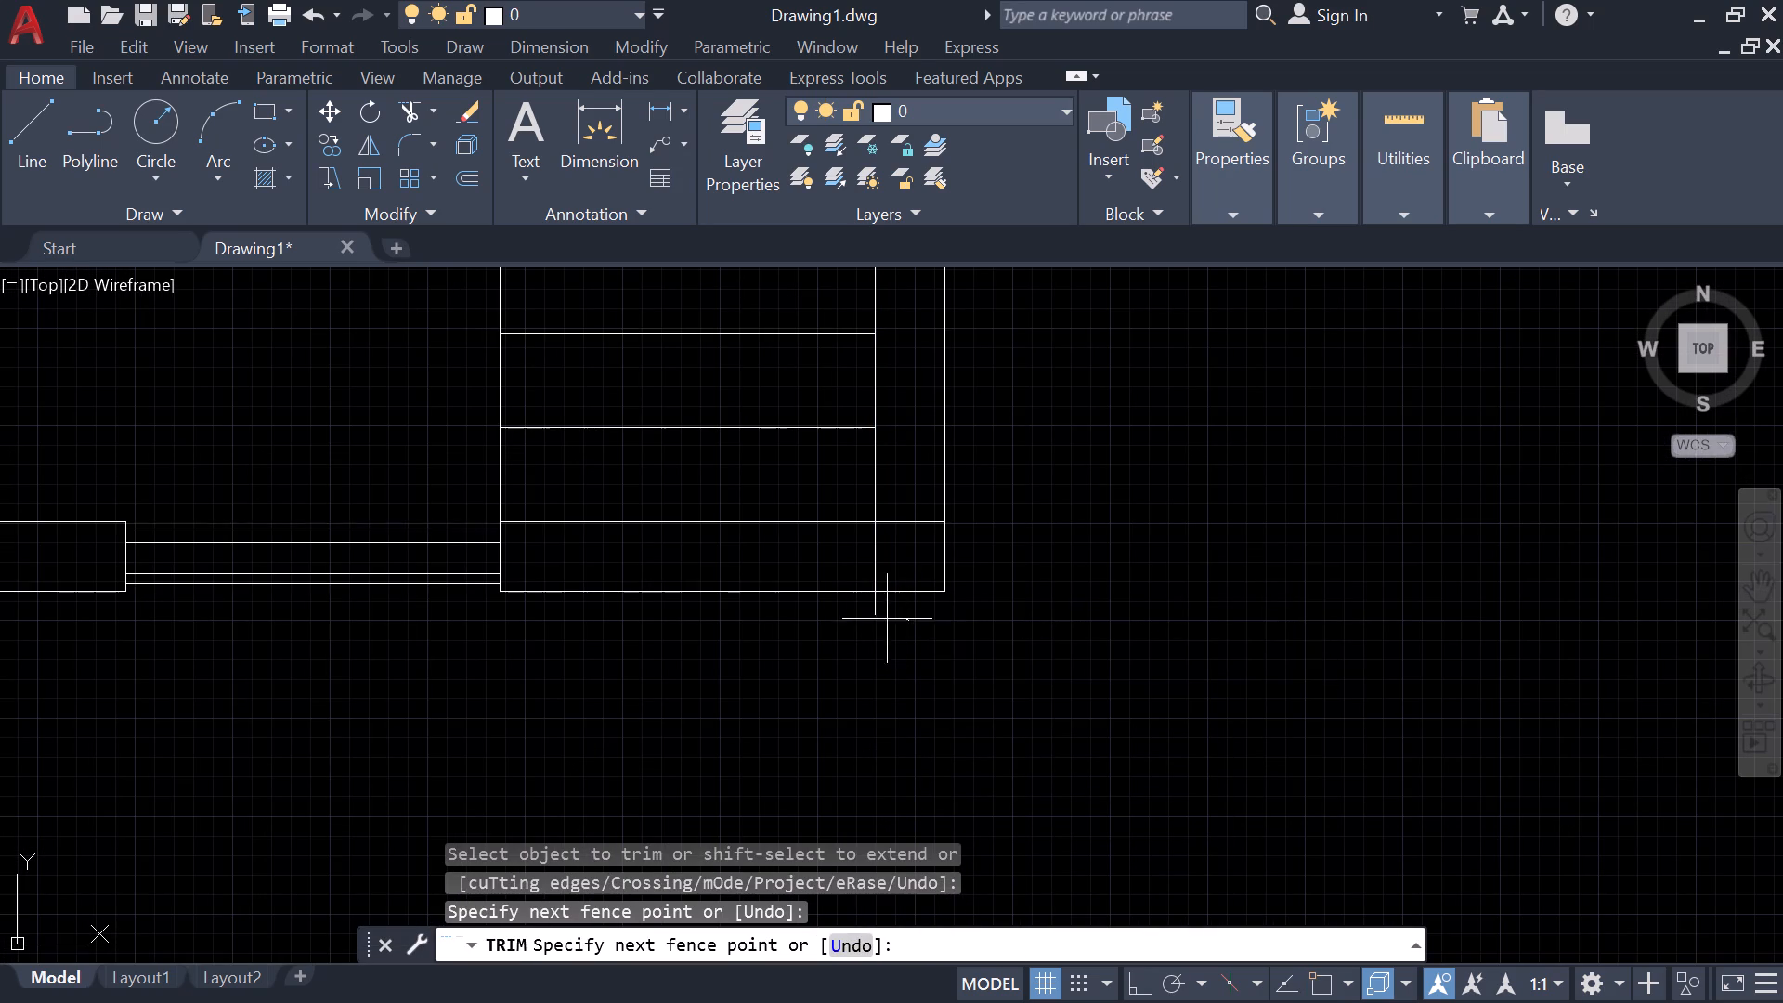
{"action": "left_click_drag", "start_coordinate": [885, 619], "coordinate": [941, 601]}
{"action": "scroll", "coordinate": [935, 628], "scroll_direction": "down", "scroll_amount": 1}
{"action": "scroll", "coordinate": [880, 715], "scroll_direction": "down", "scroll_amount": 1}
{"action": "middle_click_drag", "start_coordinate": [877, 725], "coordinate": [1157, 568]}
{"action": "scroll", "coordinate": [1117, 595], "scroll_direction": "down", "scroll_amount": 1}
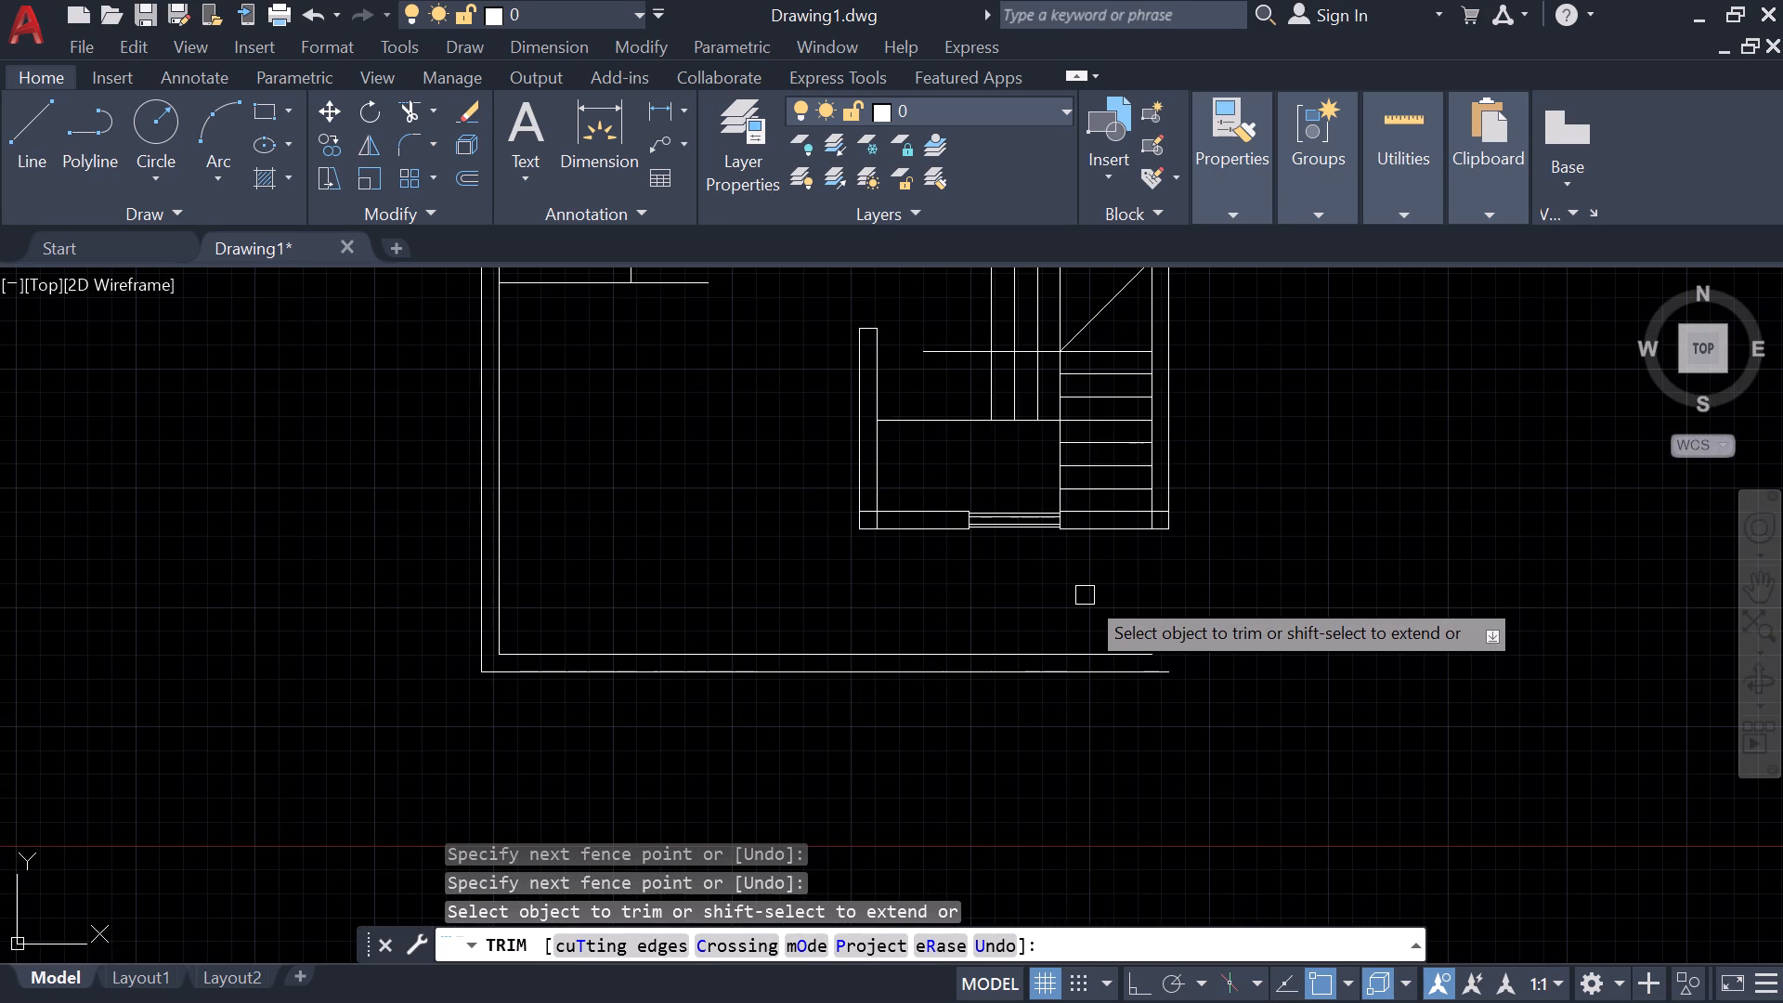
{"action": "key", "text": "Escape"}
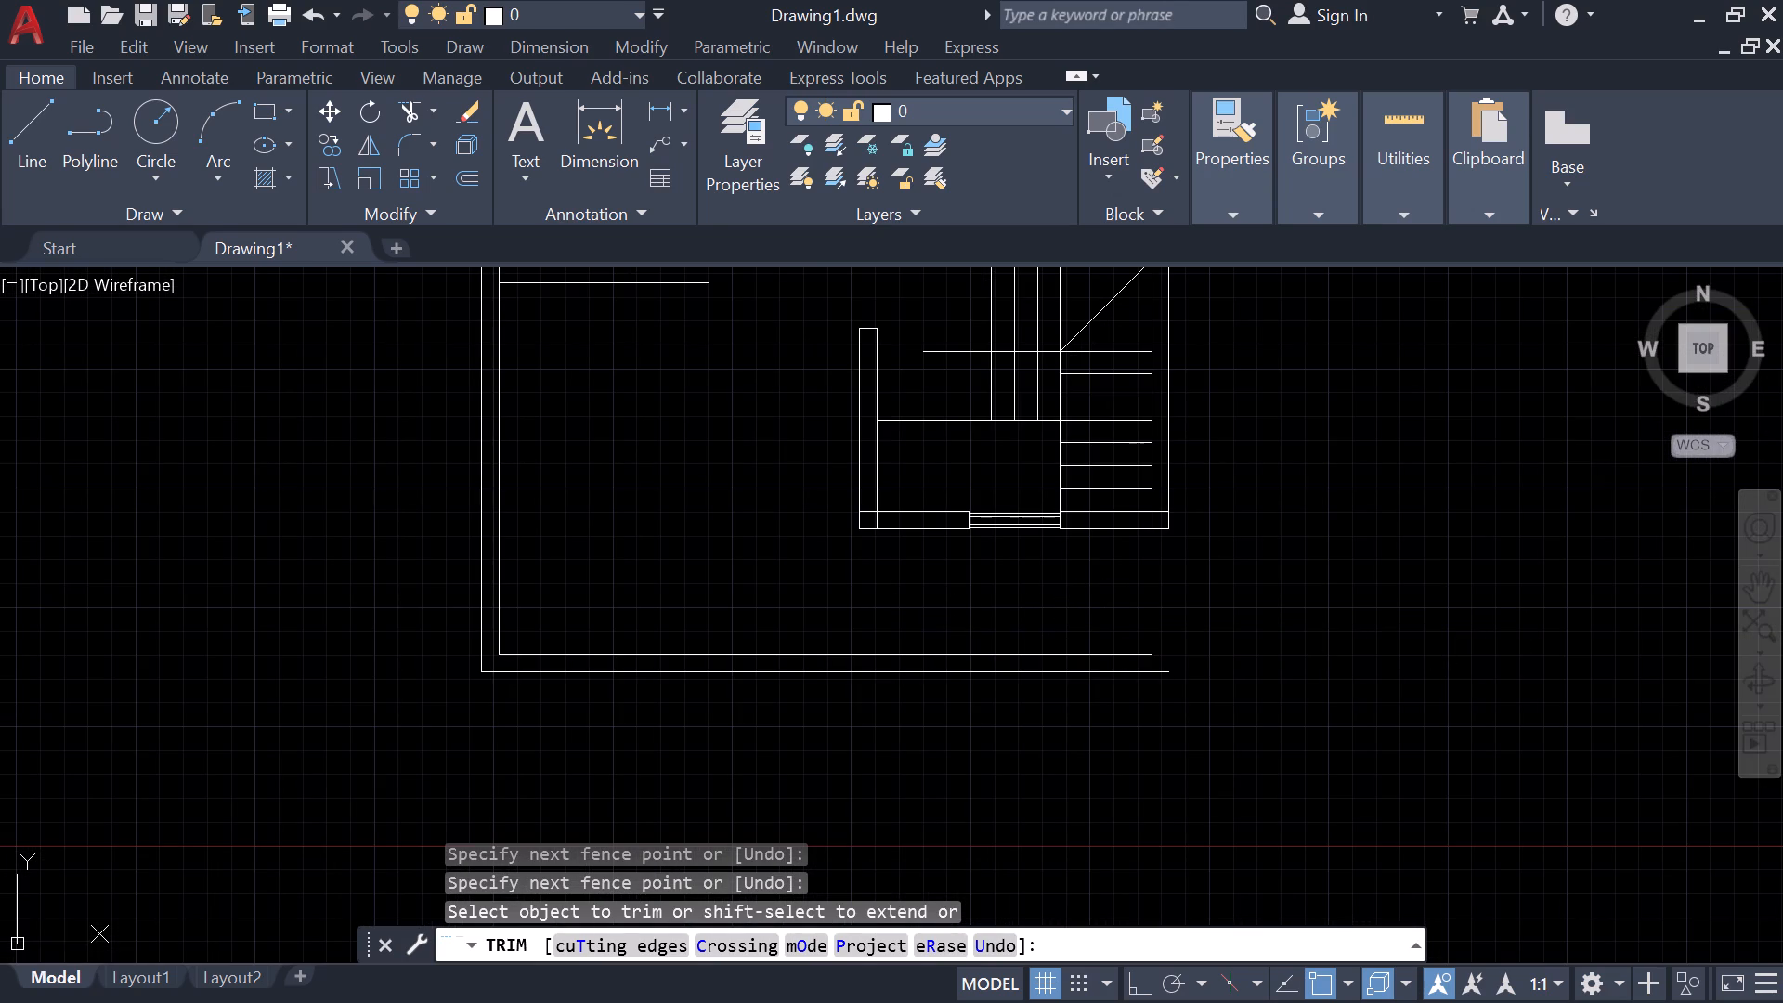
Extend both lines of the vertical partition beside the stairs down to the outer line of the bottom exterior wall.
{"action": "type", "text": "ex"}
{"action": "key", "text": "space"}
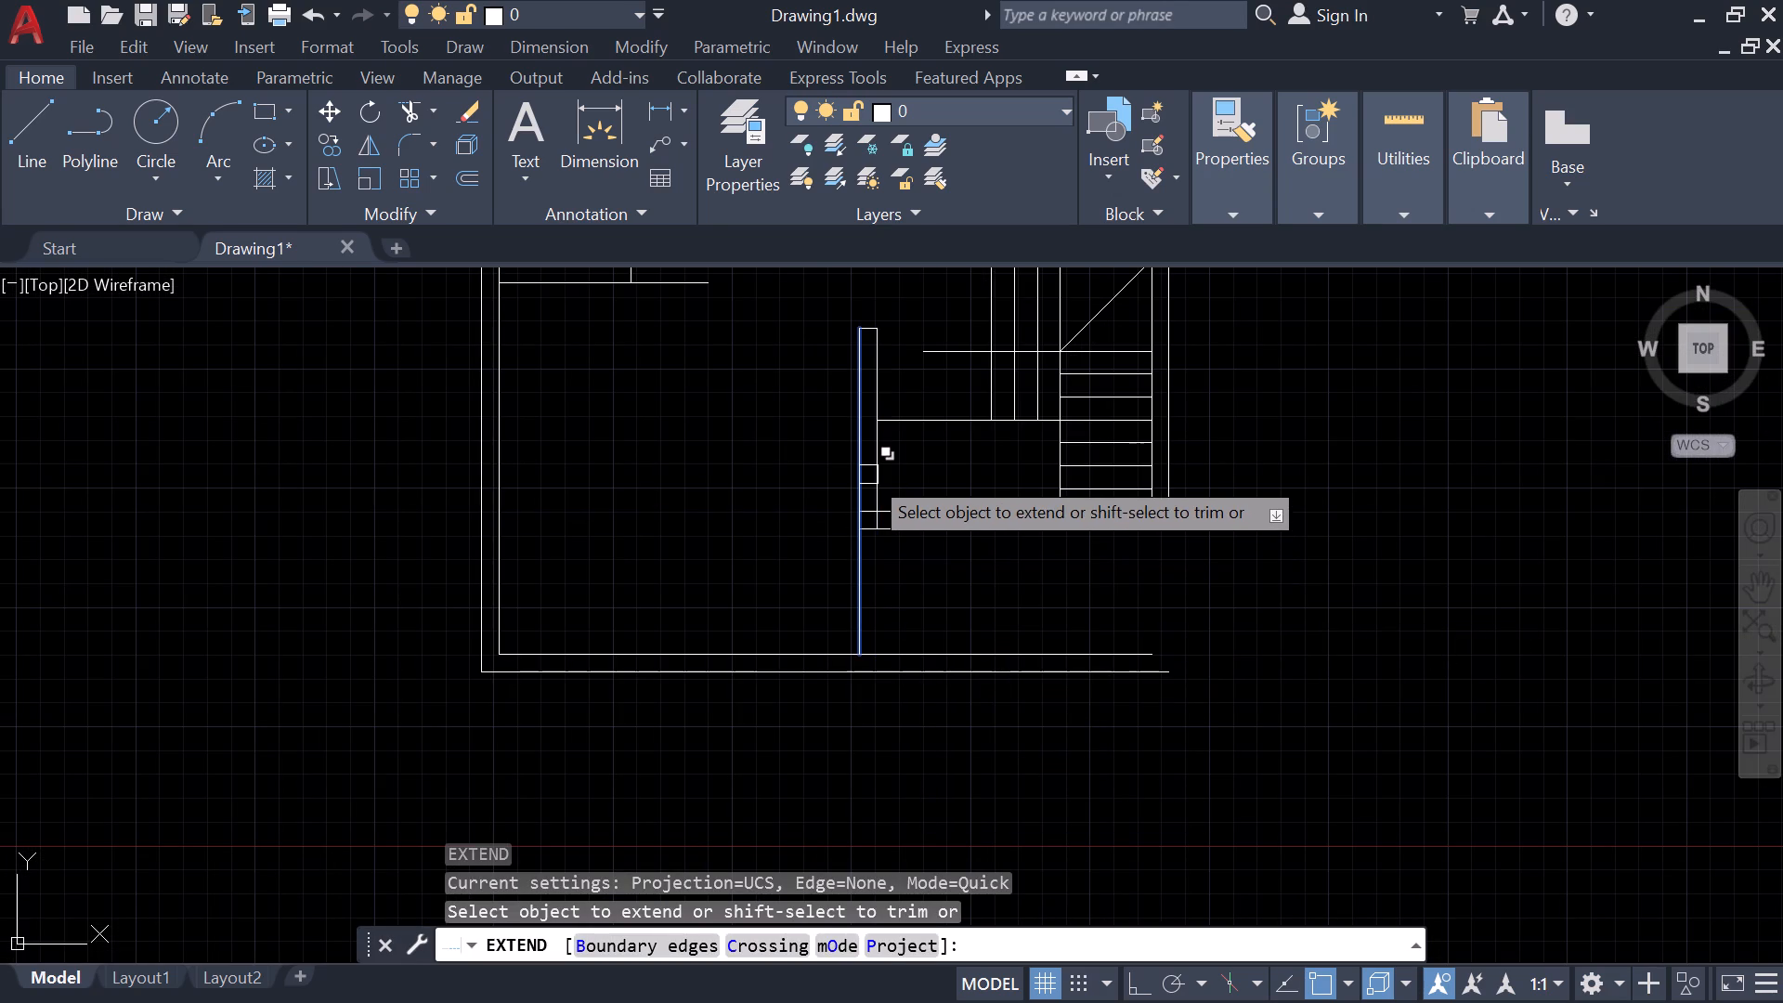
{"action": "left_click", "coordinate": [868, 475]}
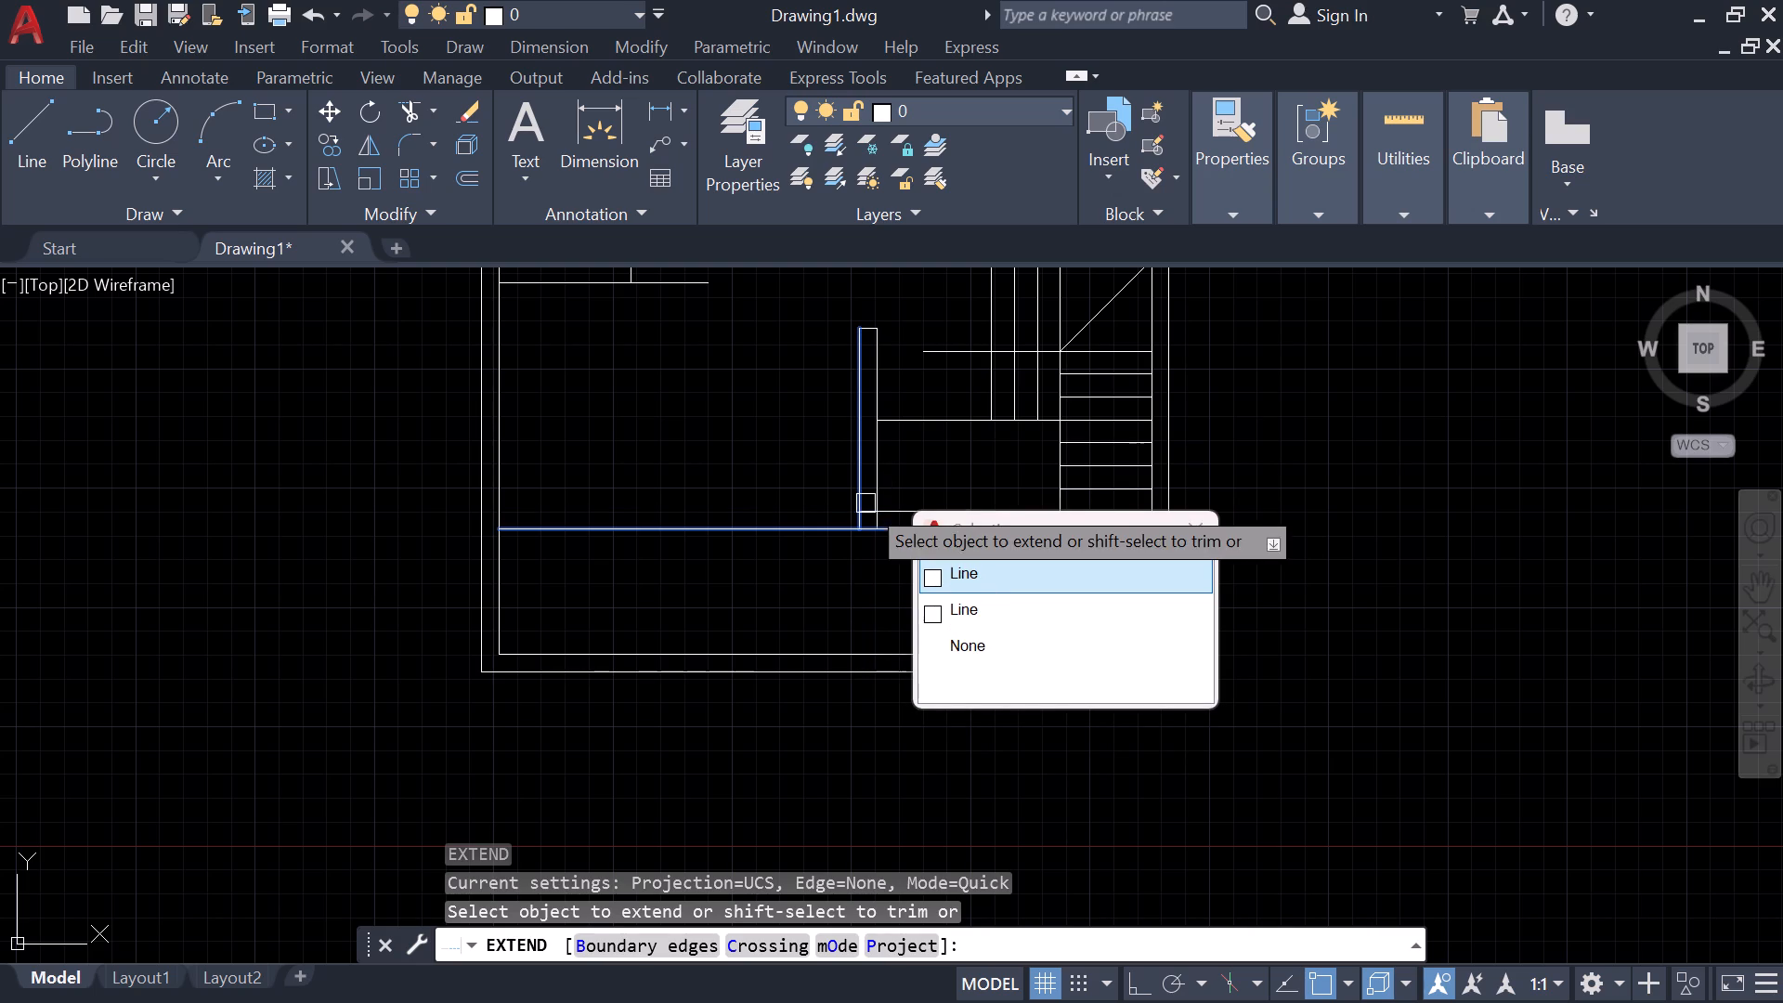
{"action": "left_click", "coordinate": [937, 575]}
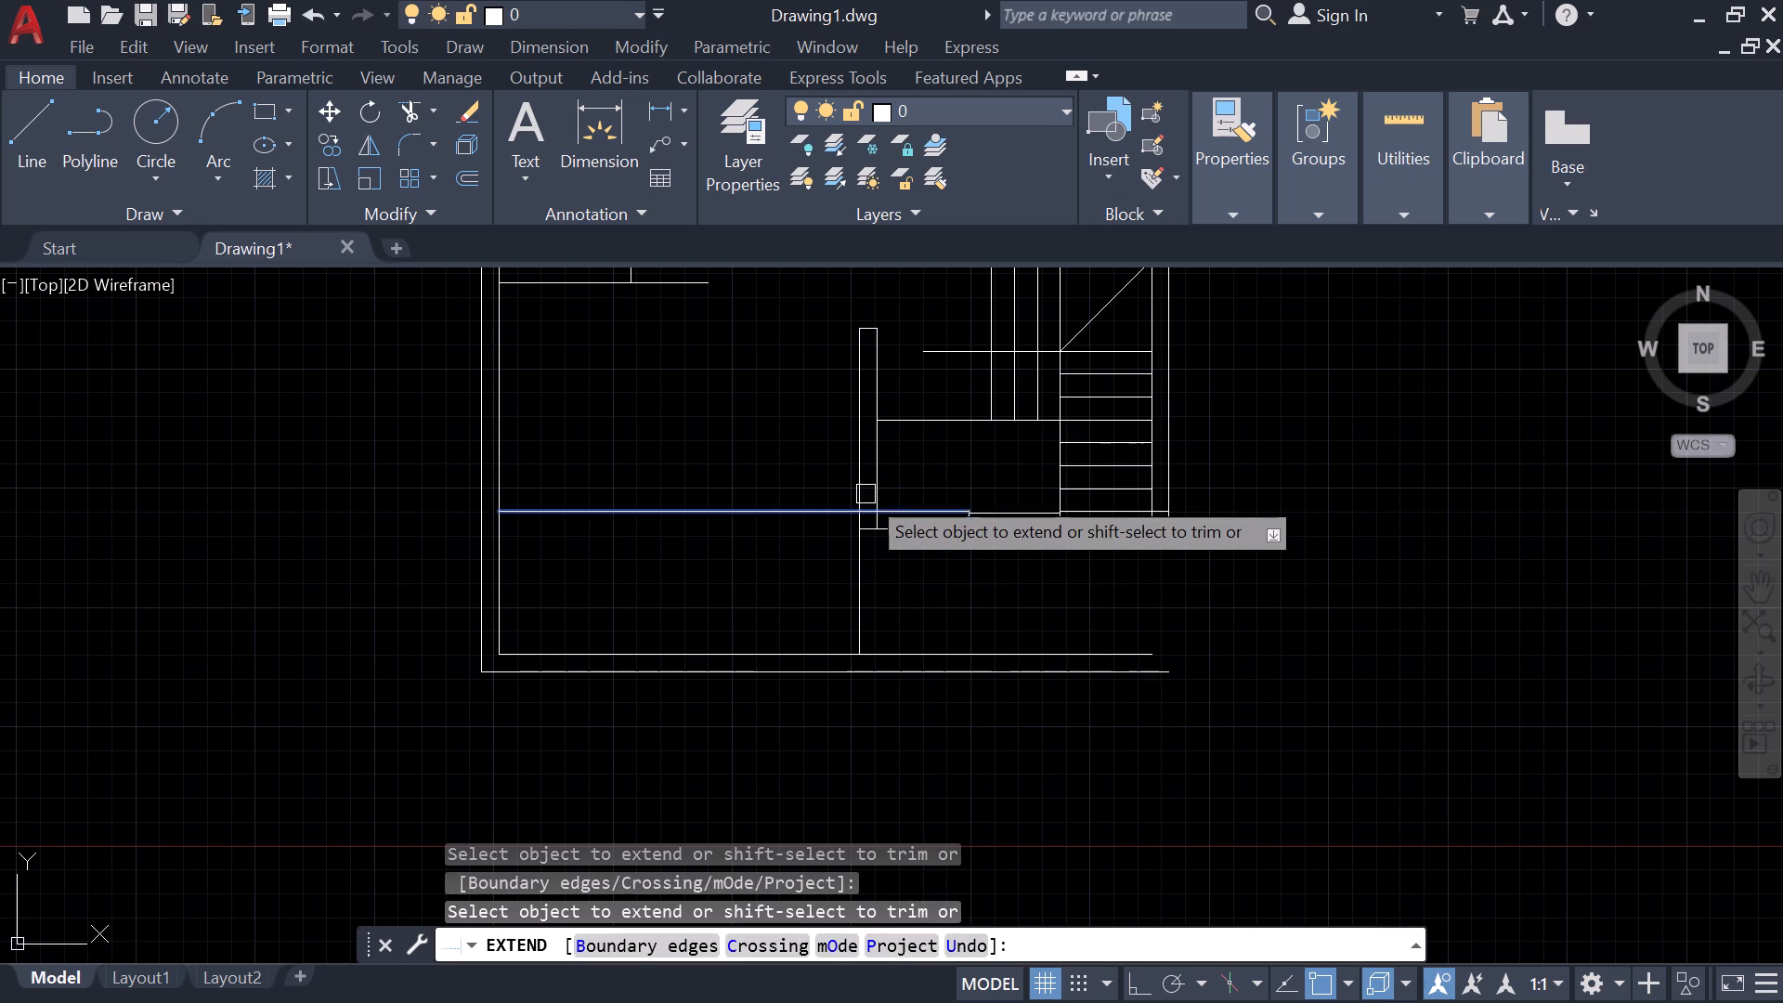
{"action": "left_click", "coordinate": [877, 484]}
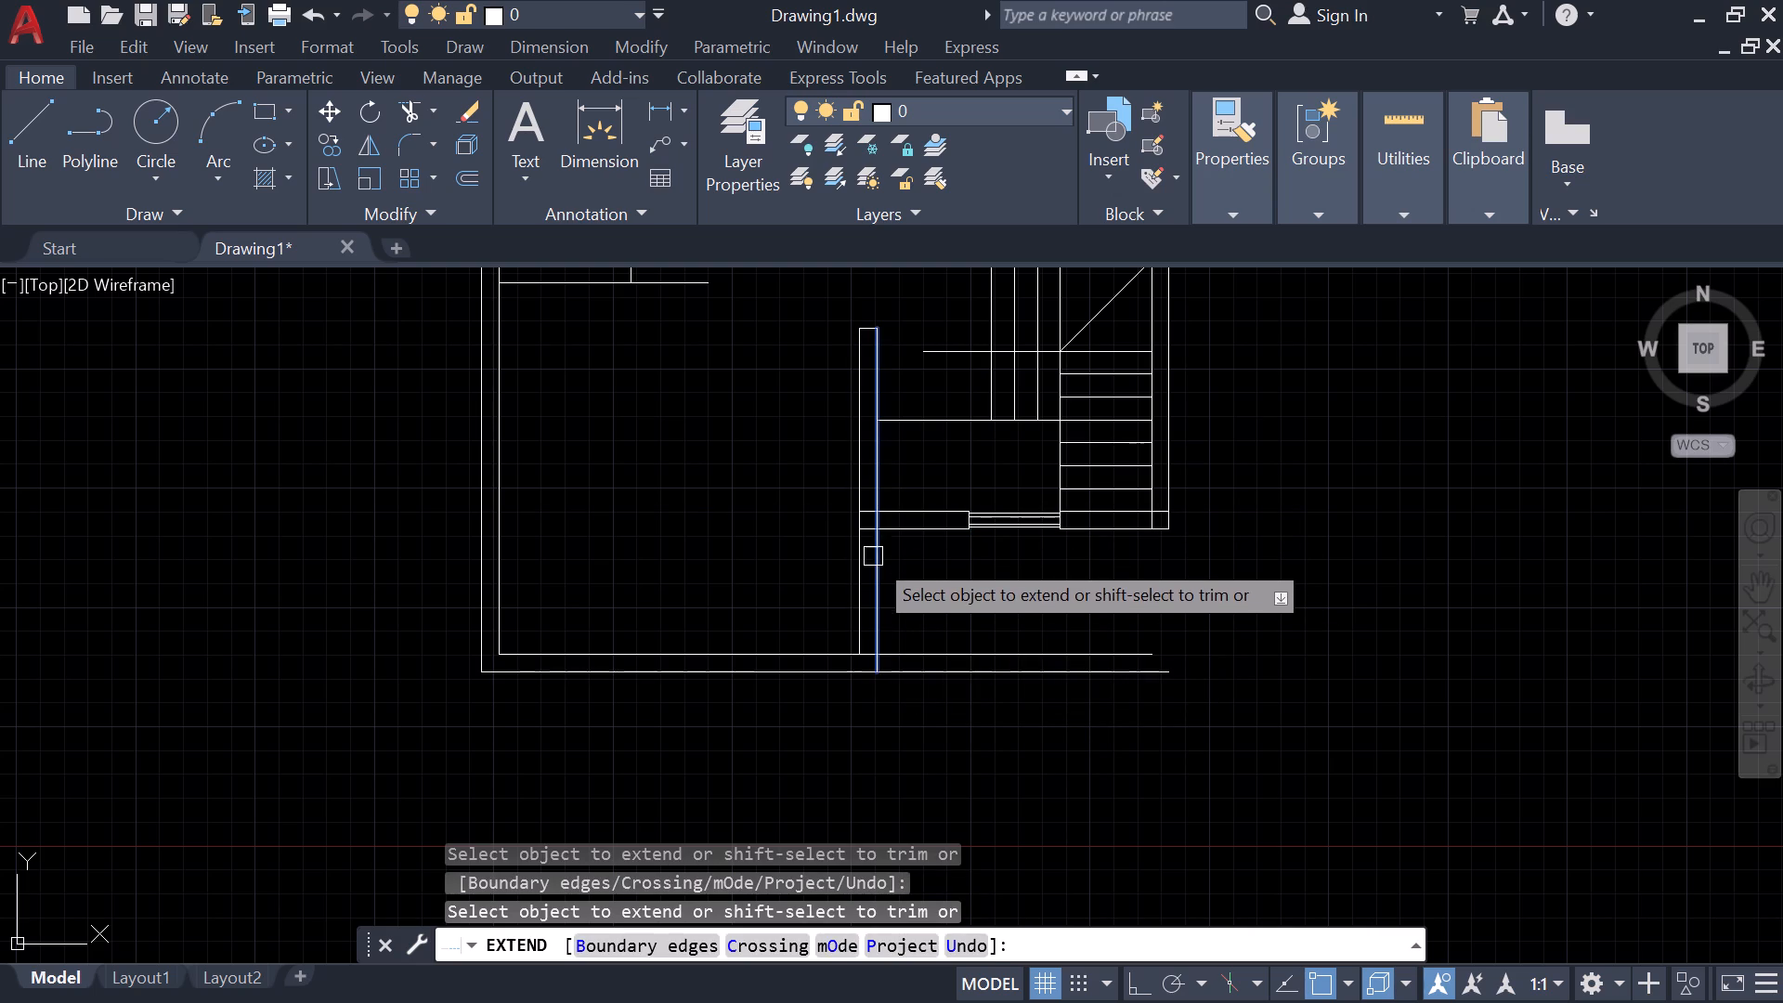
{"action": "left_click", "coordinate": [883, 575]}
{"action": "left_click", "coordinate": [858, 576]}
{"action": "key", "text": "Escape"}
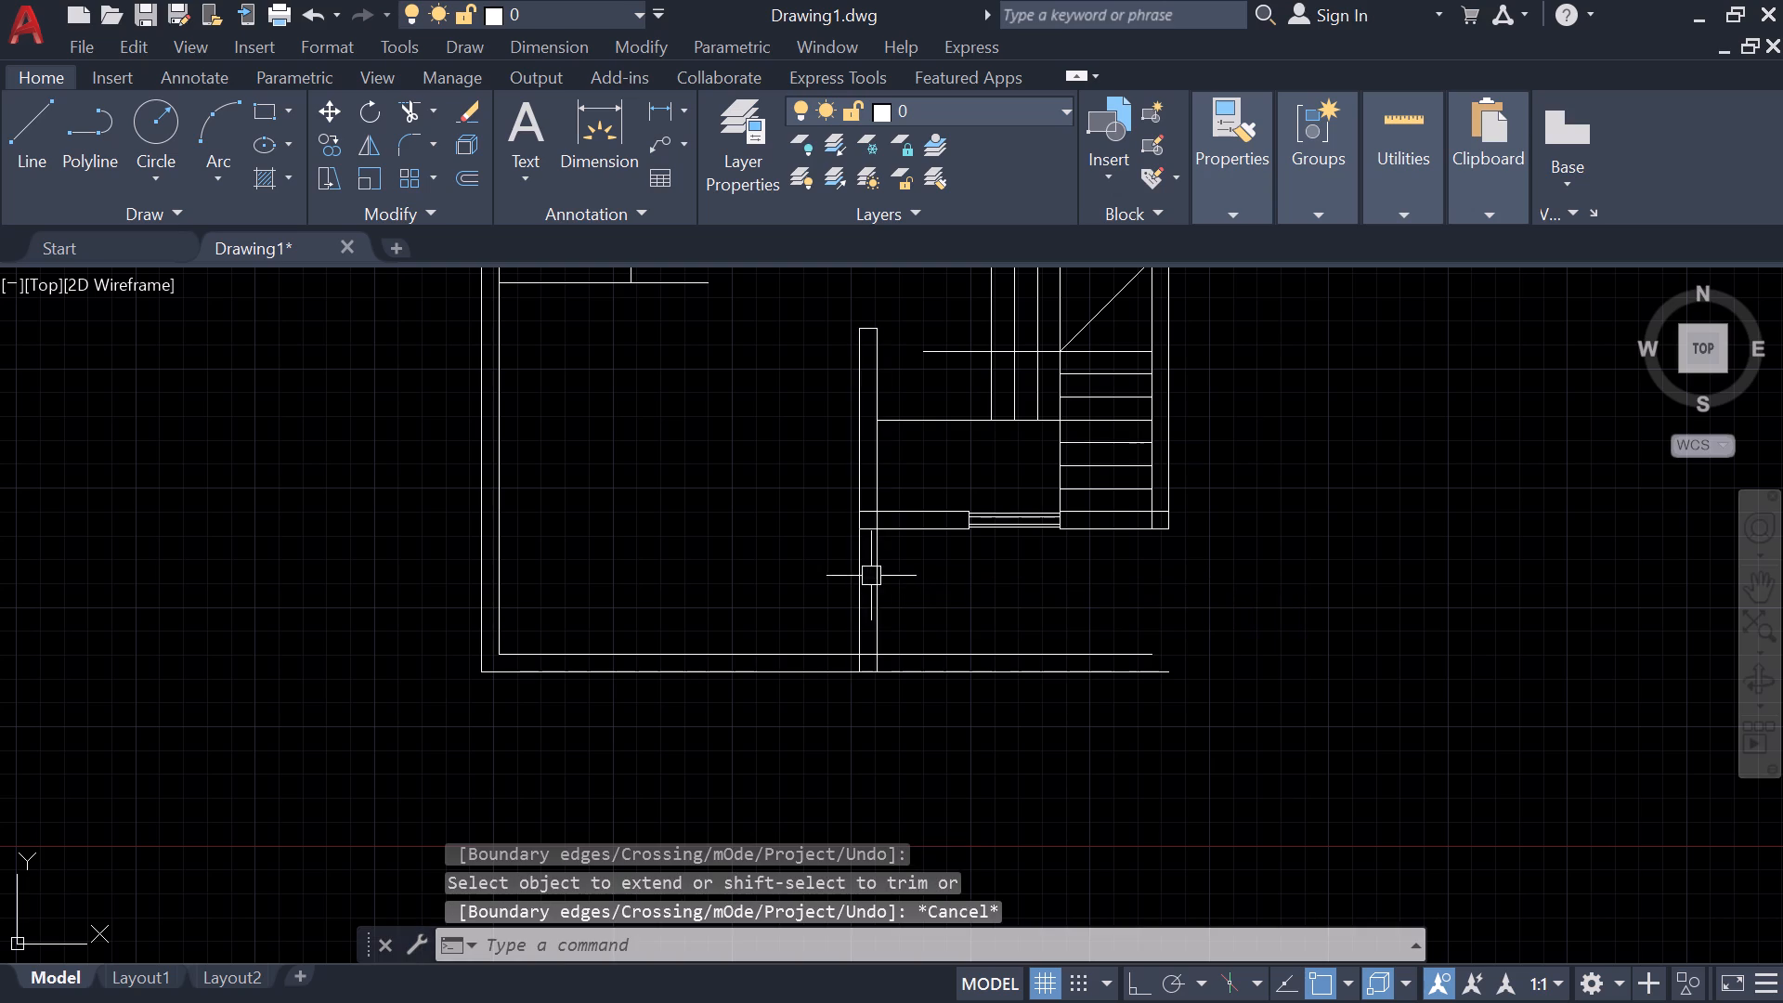
Trim both lines of the bottom exterior wall to the right of the extended vertical partition.
{"action": "key", "text": "r"}
{"action": "key", "text": "t"}
{"action": "key", "text": "Escape"}
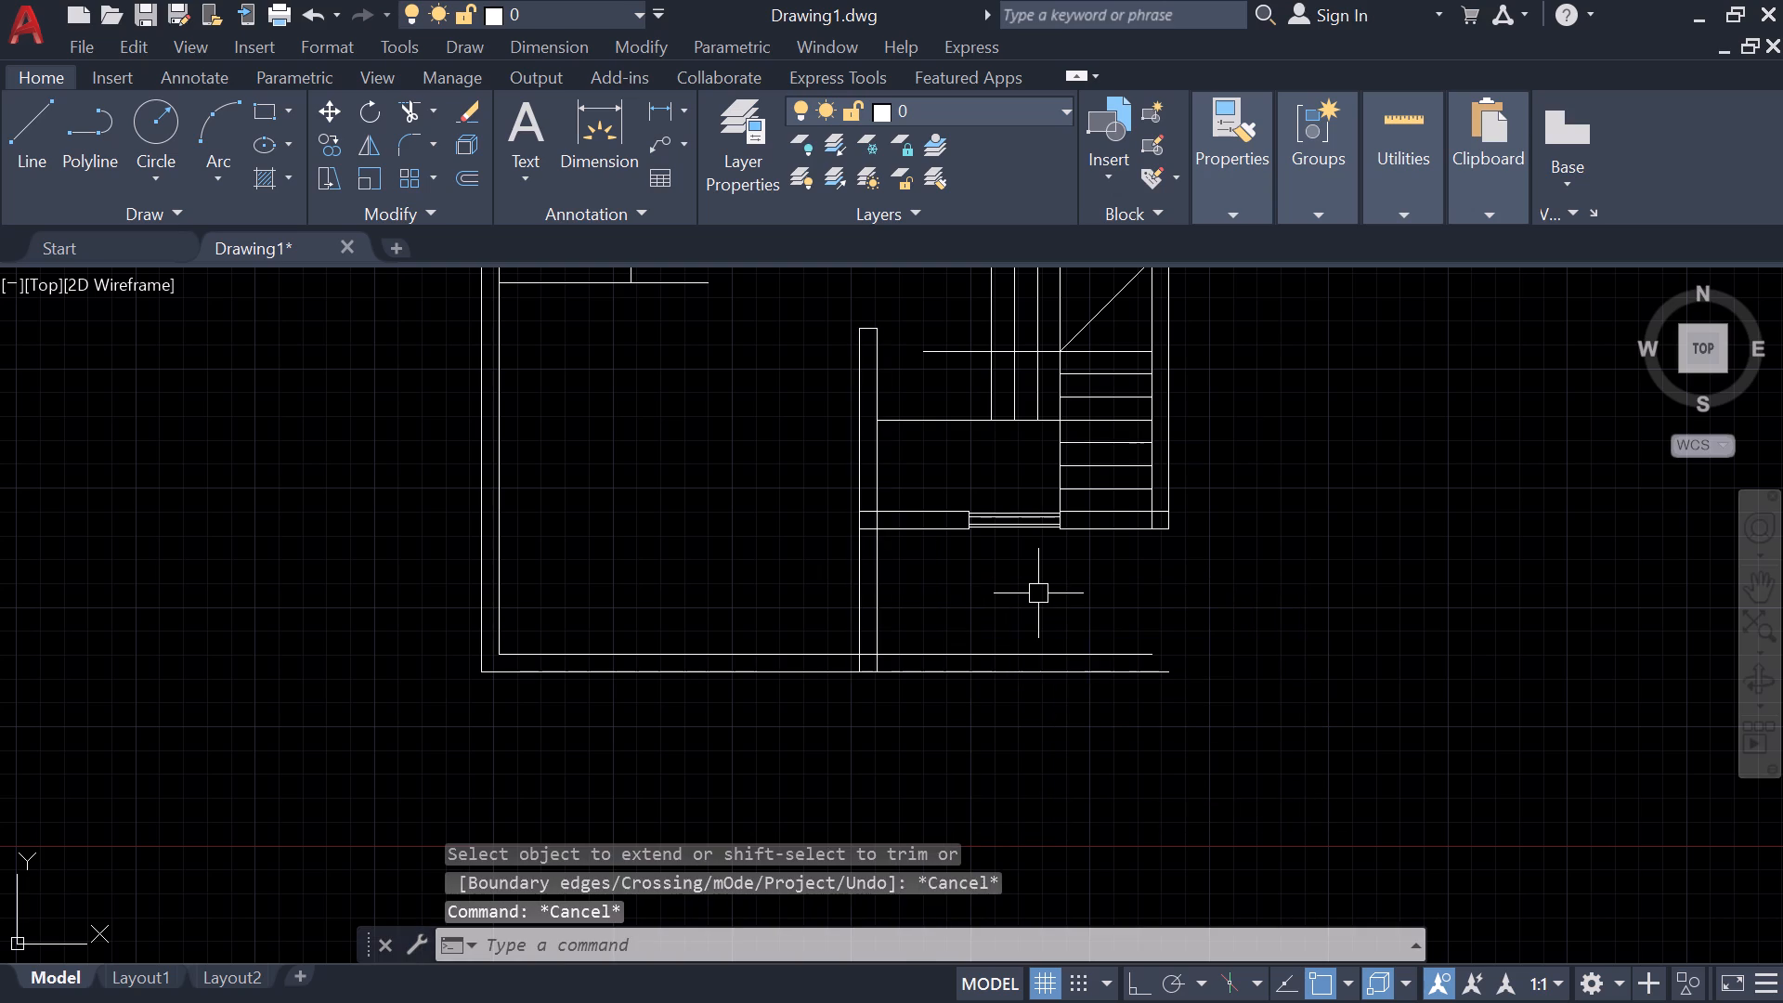
{"action": "type", "text": "tr"}
{"action": "key", "text": "space"}
{"action": "left_click_drag", "start_coordinate": [1038, 593], "coordinate": [1117, 712]}
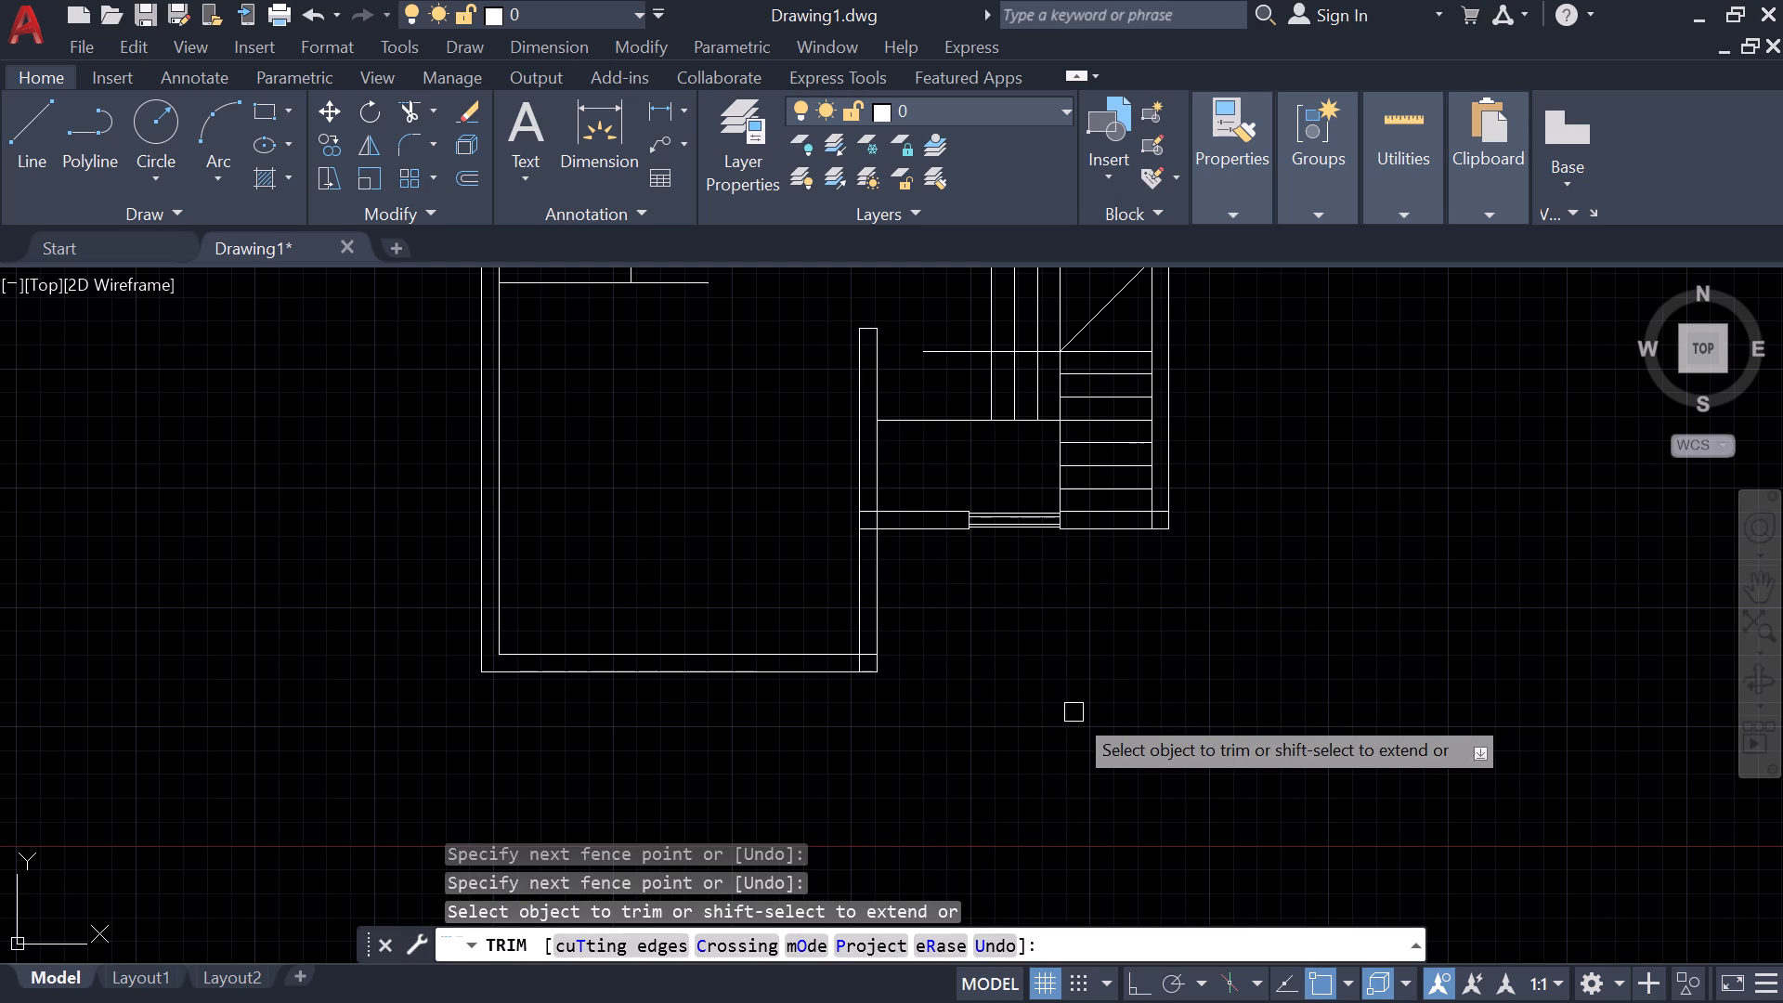
{"action": "key", "text": "Escape"}
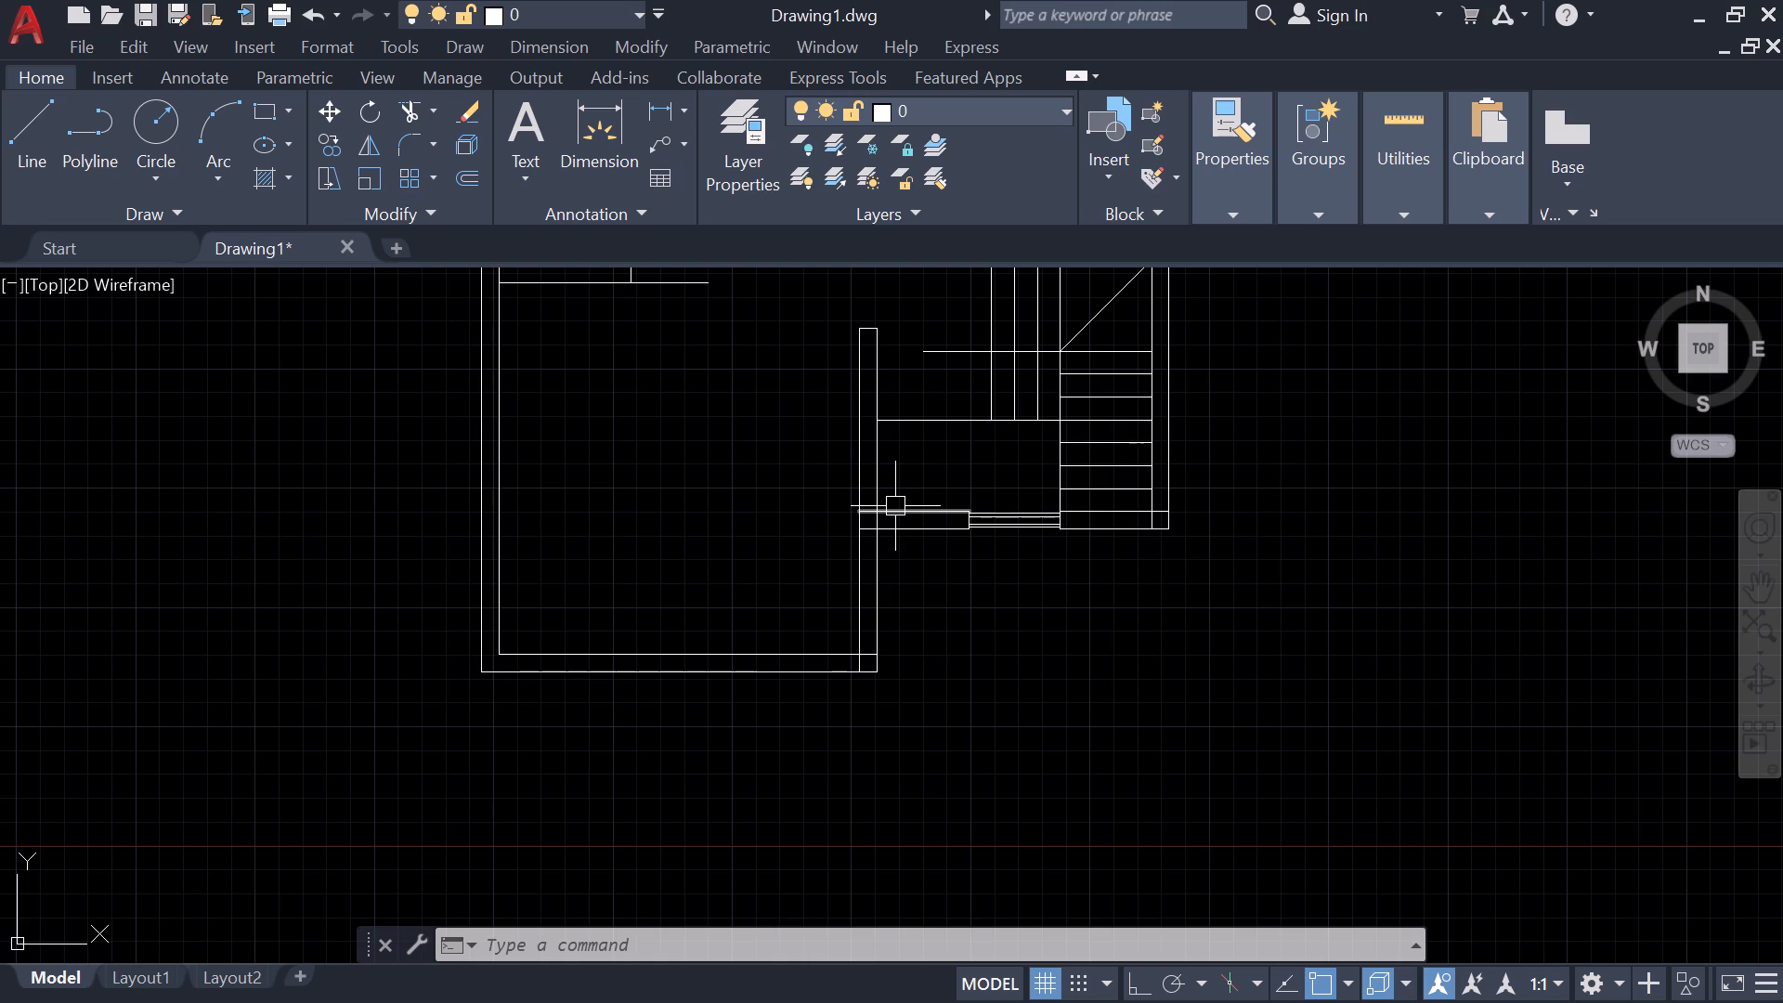
{"action": "key", "text": "Escape"}
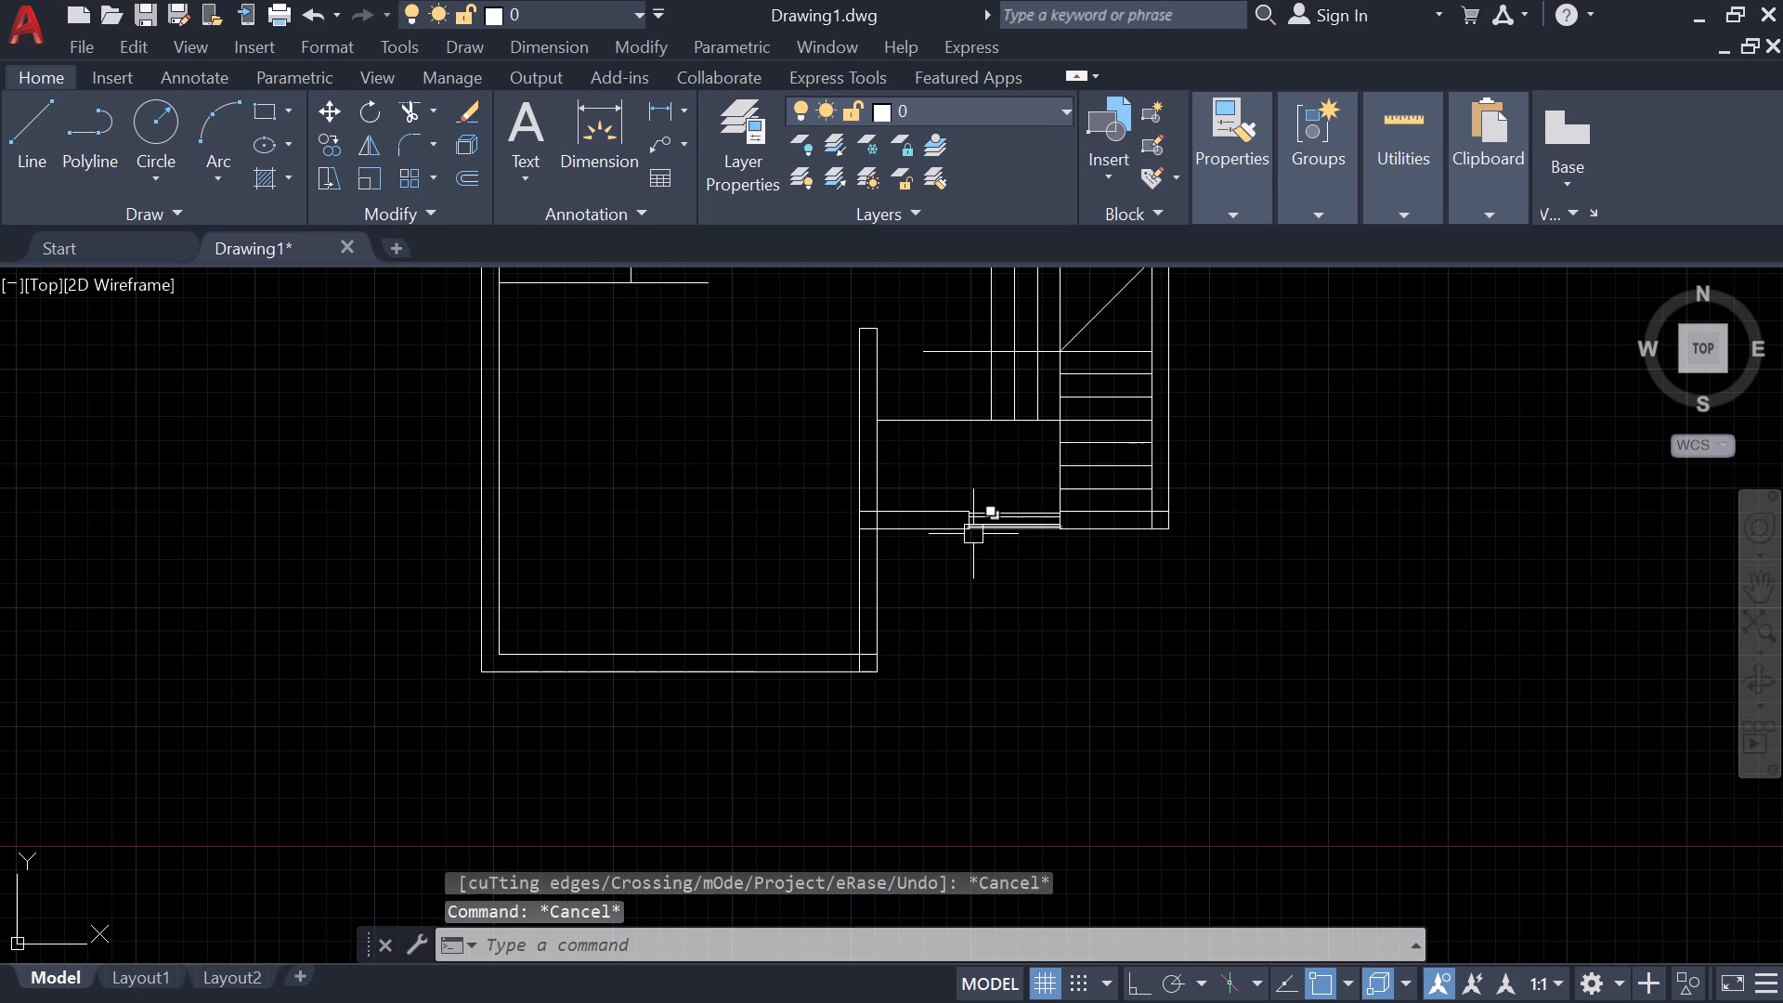
Extend both lines of the stair room's lower partition leftward to the inner face of the left exterior wall.
{"action": "type", "text": "ex"}
{"action": "key", "text": "space"}
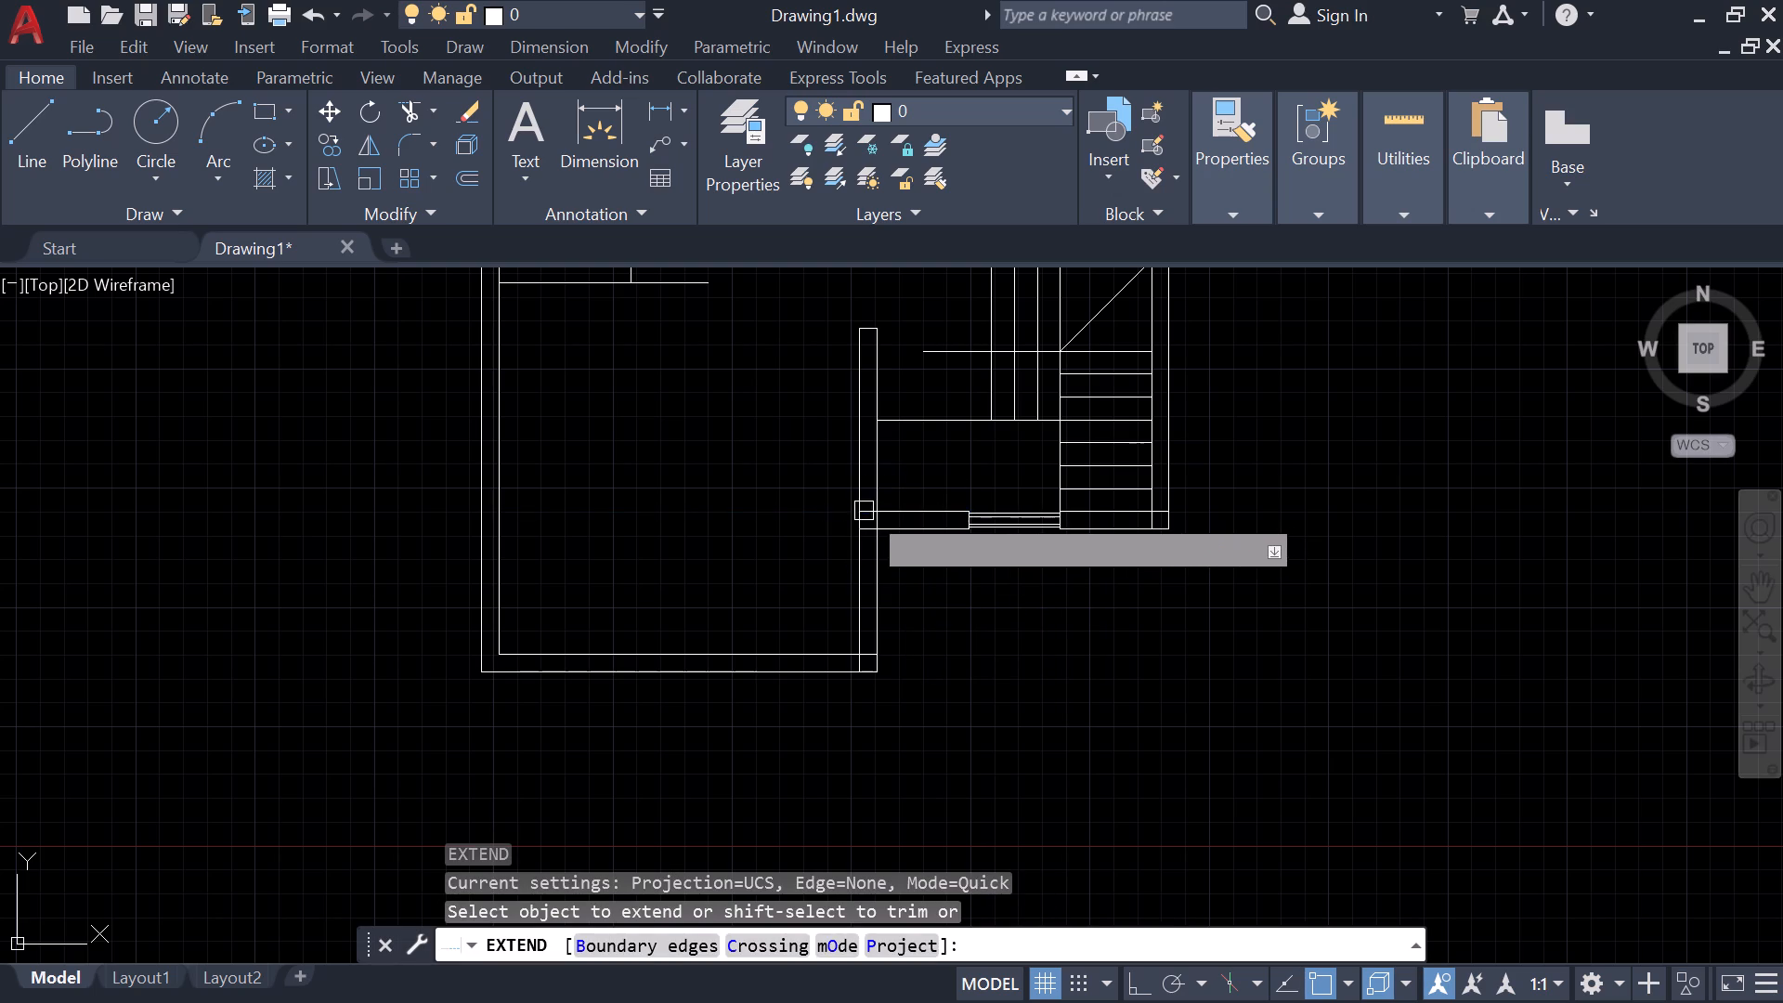
{"action": "left_click", "coordinate": [870, 511]}
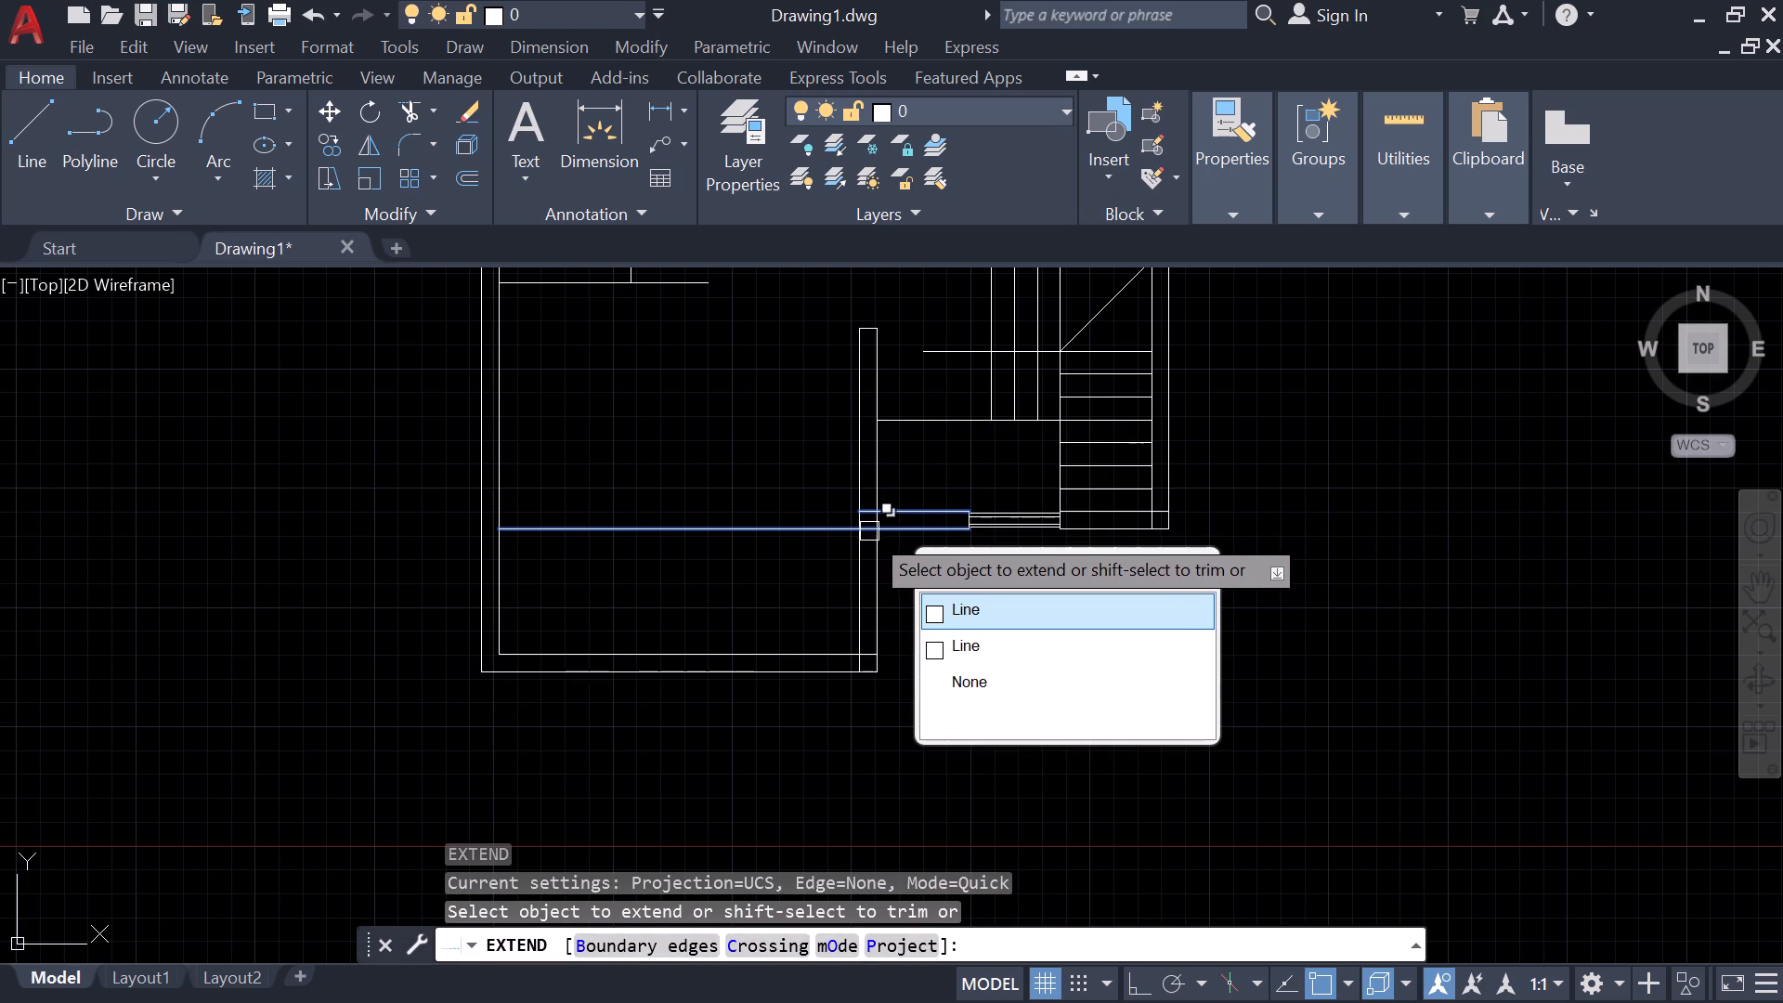
{"action": "left_click", "coordinate": [870, 534]}
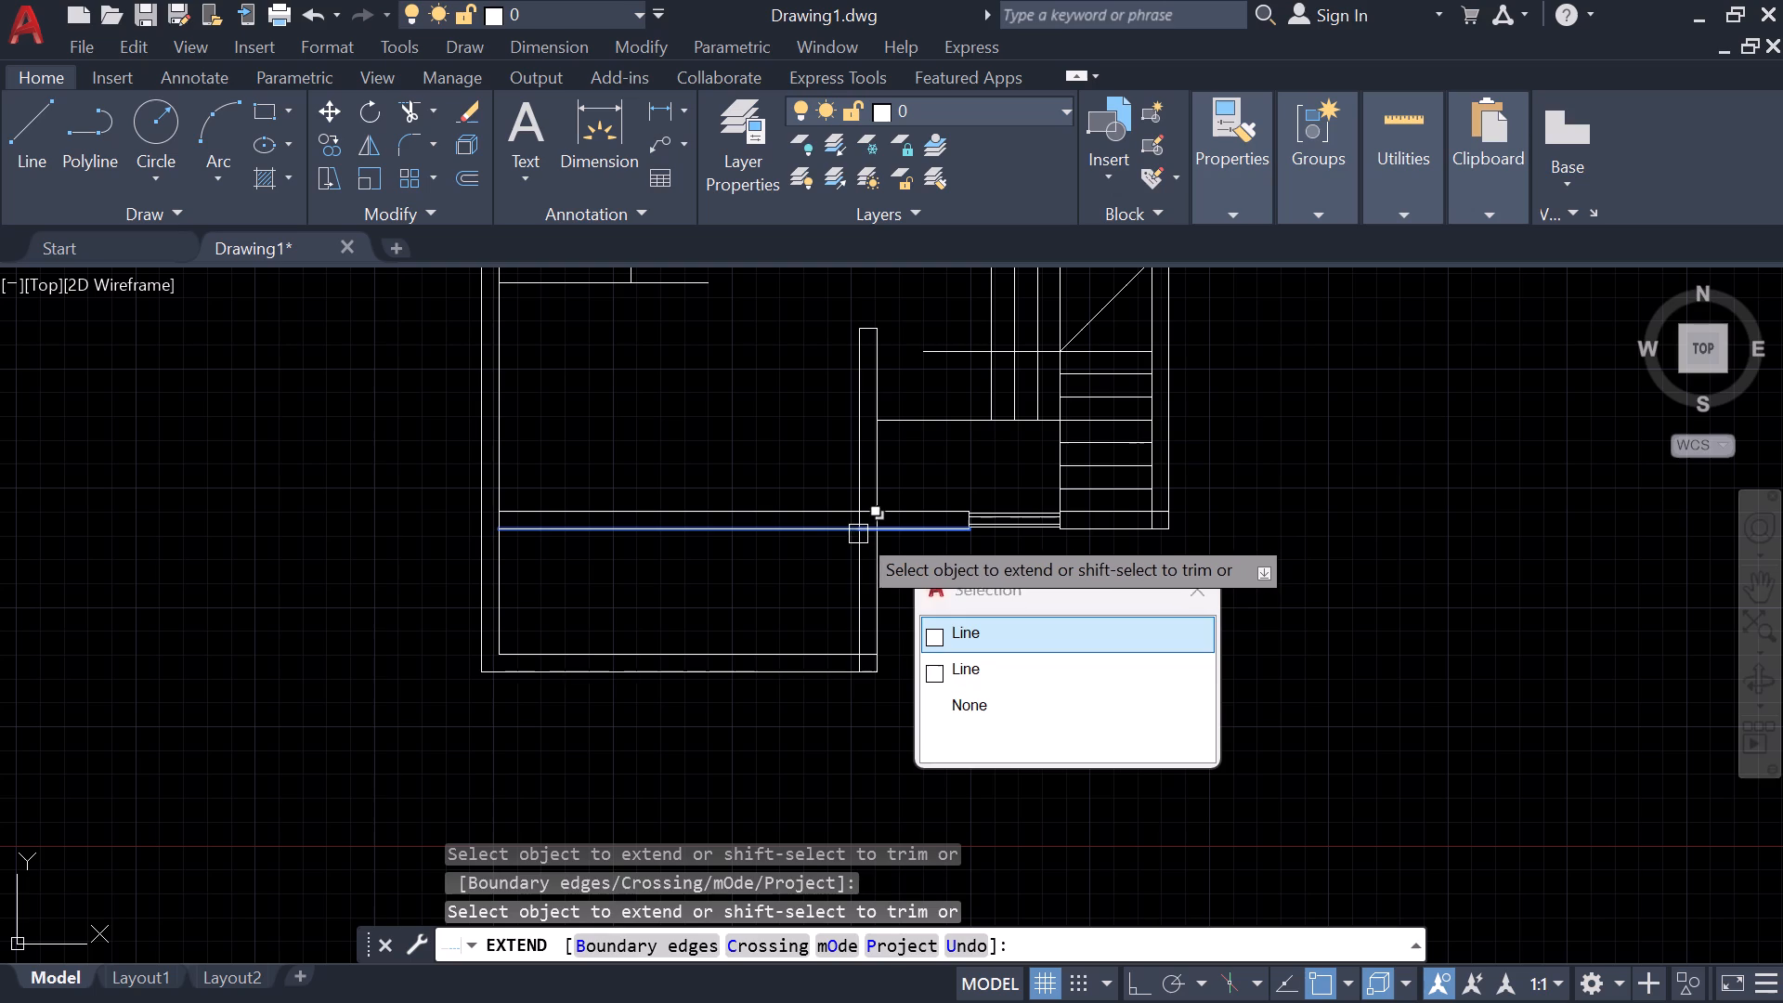
{"action": "left_click", "coordinate": [843, 531]}
{"action": "key", "text": "Escape"}
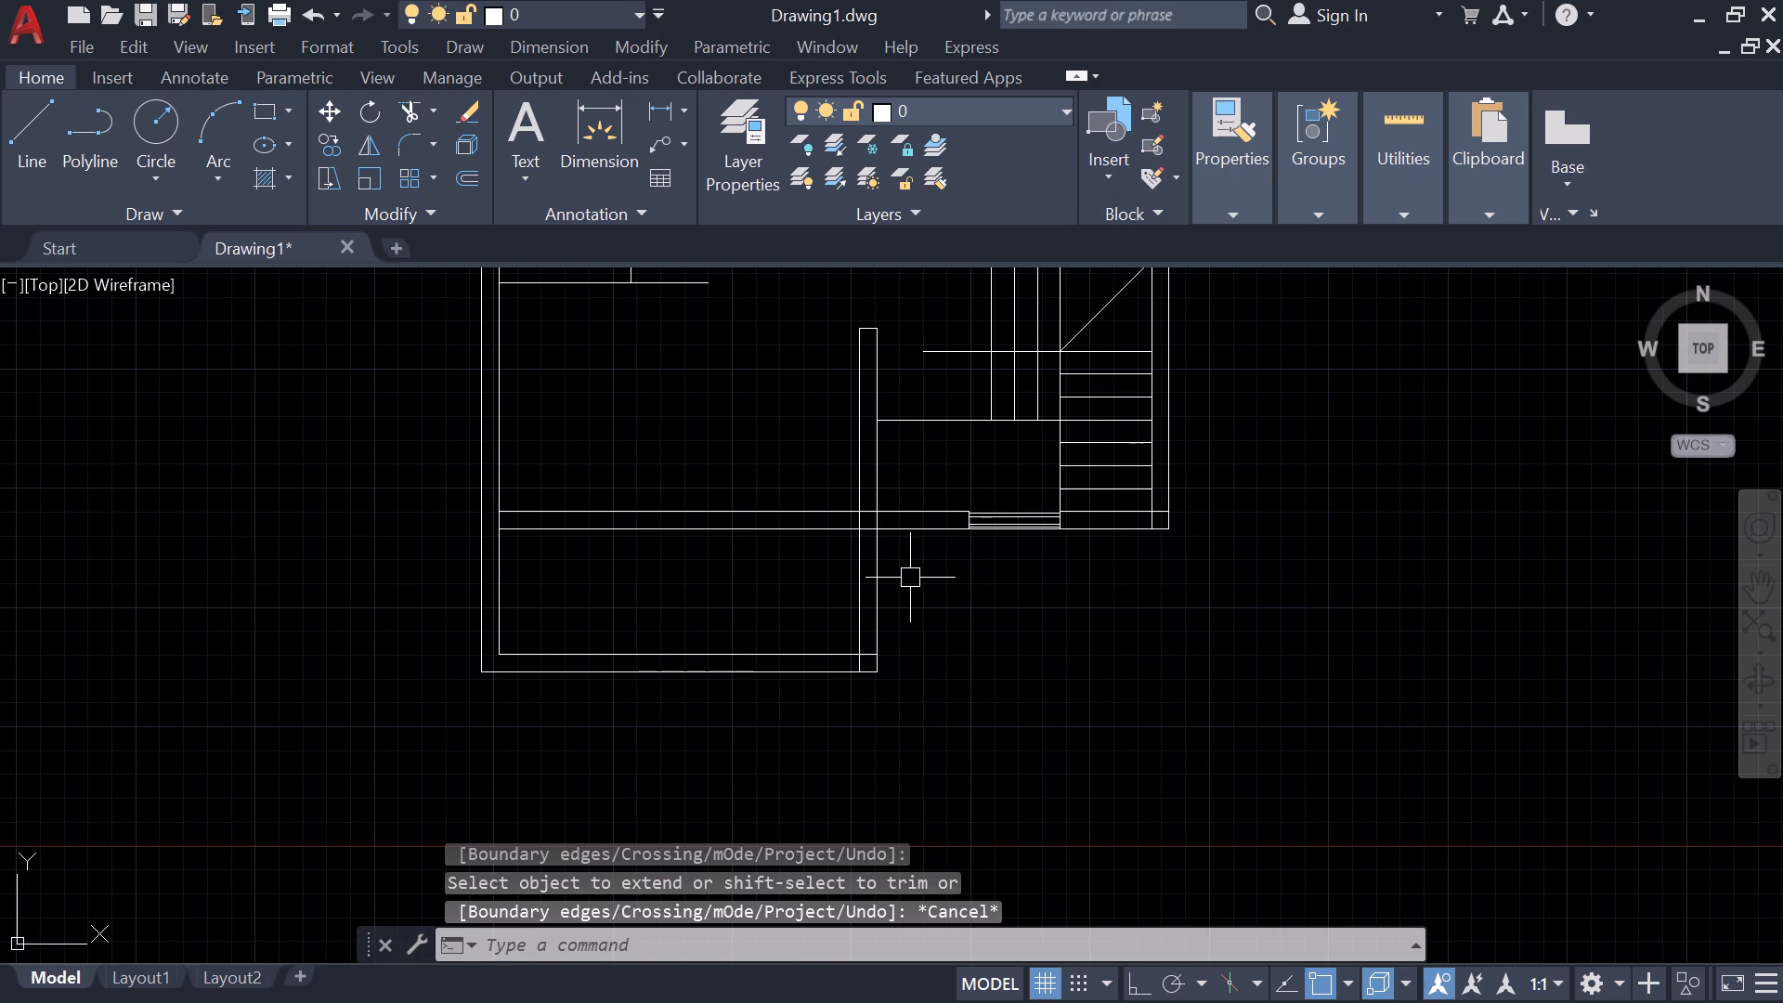
Trim both lines of the vertical partition between the extended horizontal wall and the bottom exterior wall.
{"action": "type", "text": "tr"}
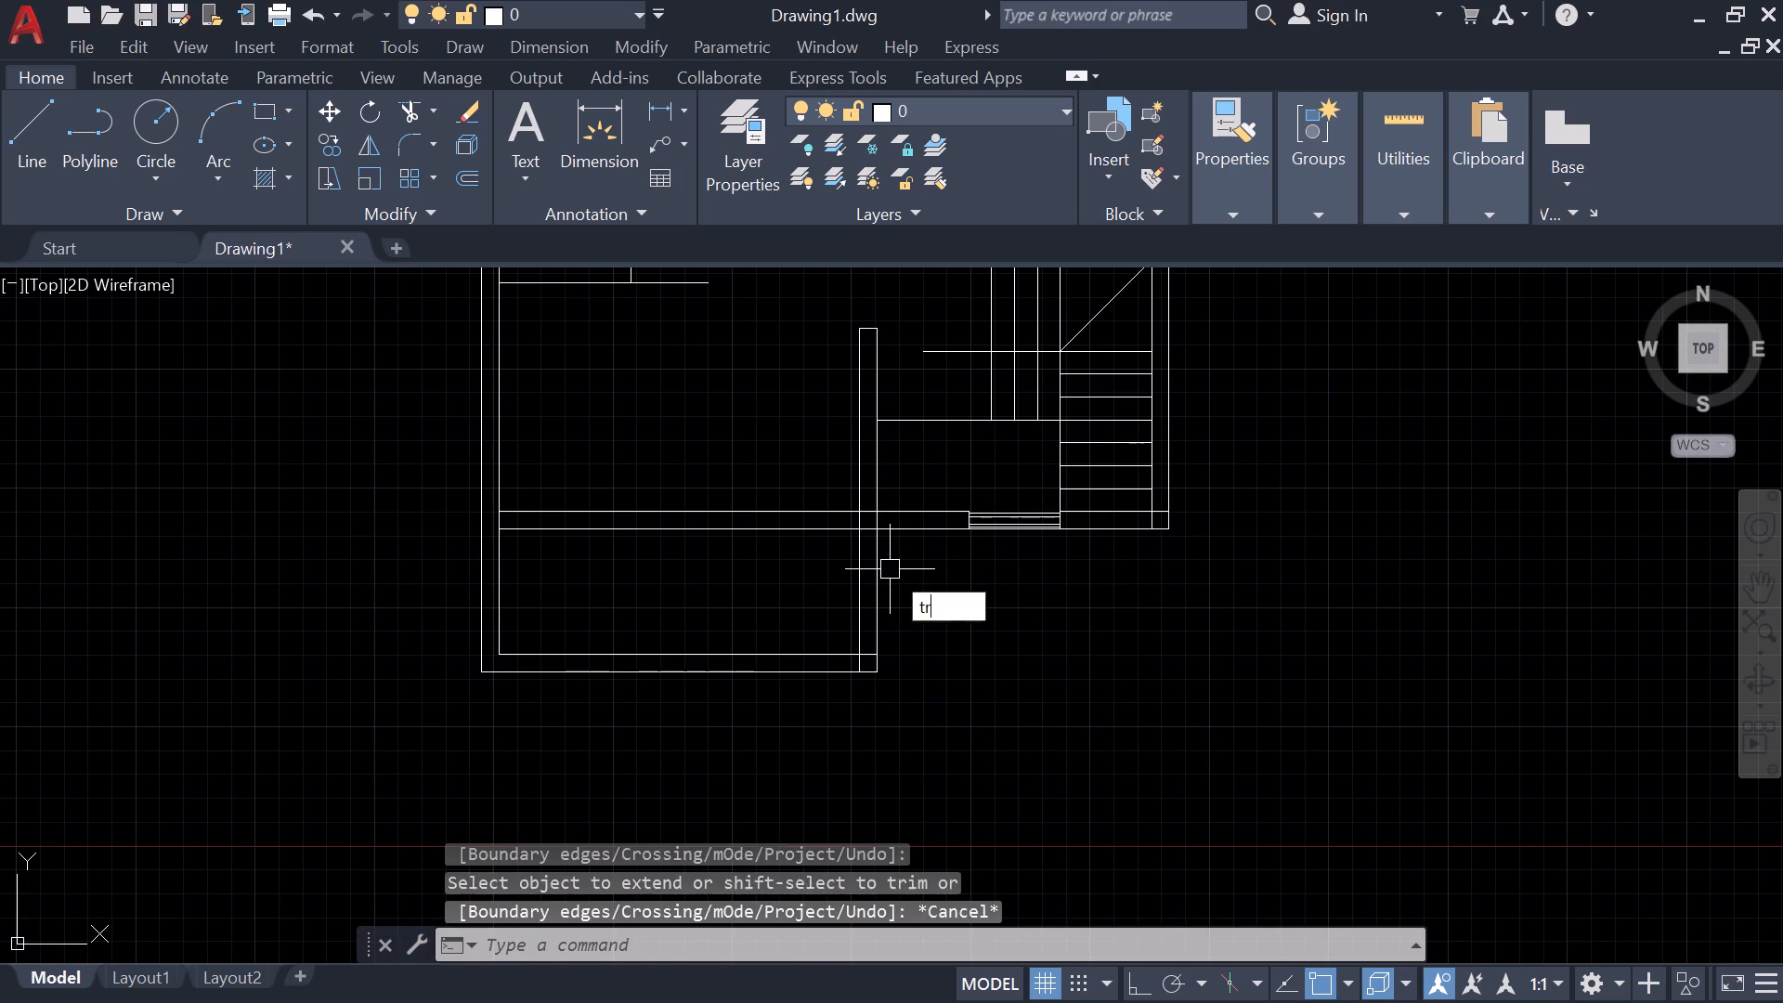
{"action": "key", "text": "space"}
{"action": "left_click_drag", "start_coordinate": [842, 571], "coordinate": [911, 586]}
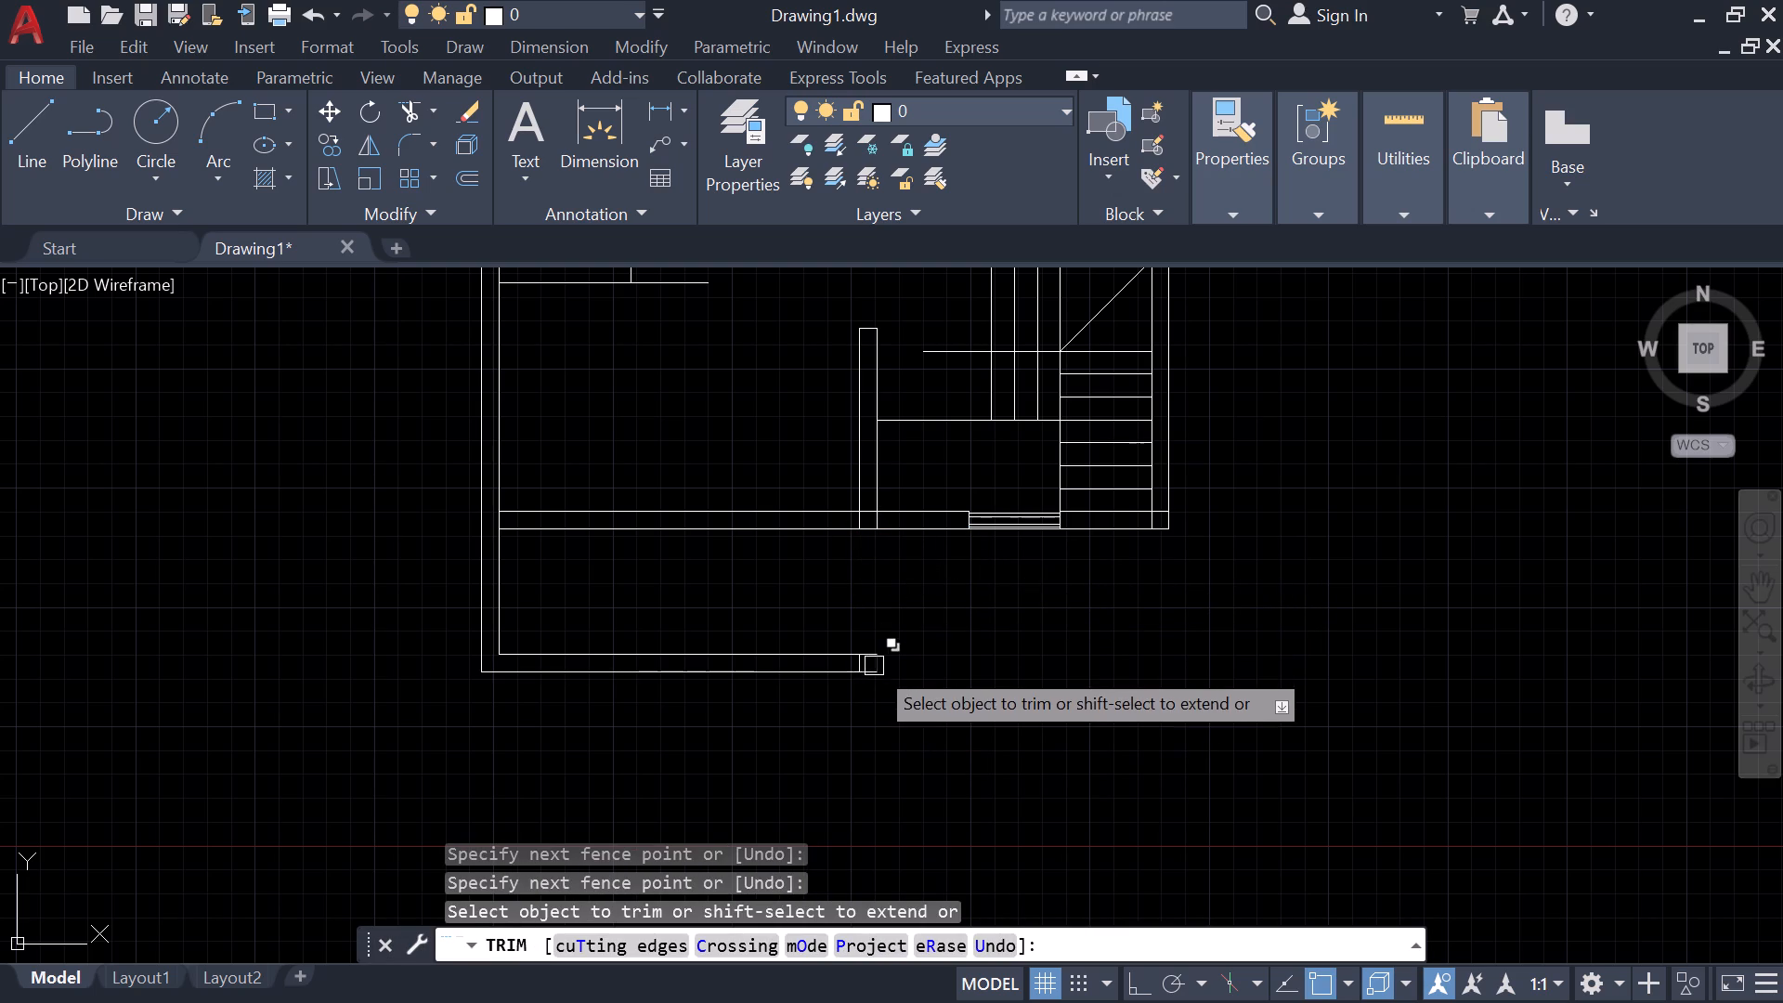
{"action": "key", "text": "Escape"}
Draw a vertical line from the partition's right face at the horizontal wall's lower line down to the bottom exterior wall's inner line.
{"action": "type", "text": "l"}
{"action": "key", "text": "space"}
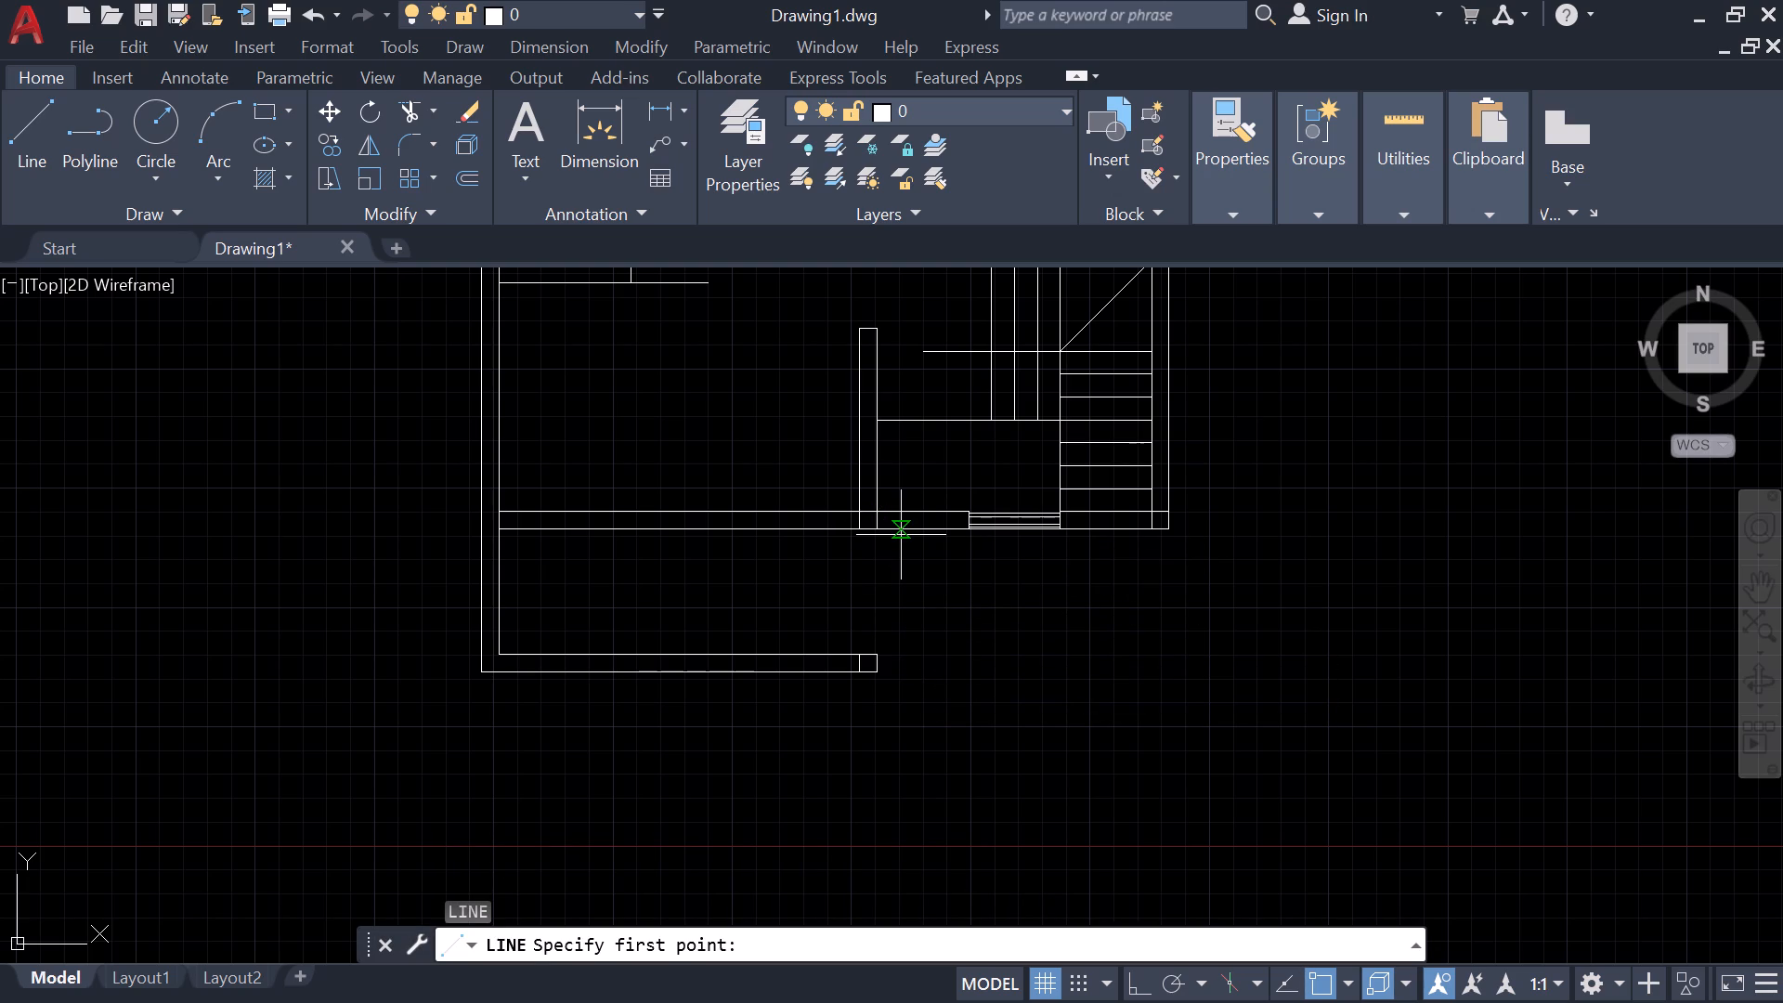
{"action": "left_click", "coordinate": [879, 529]}
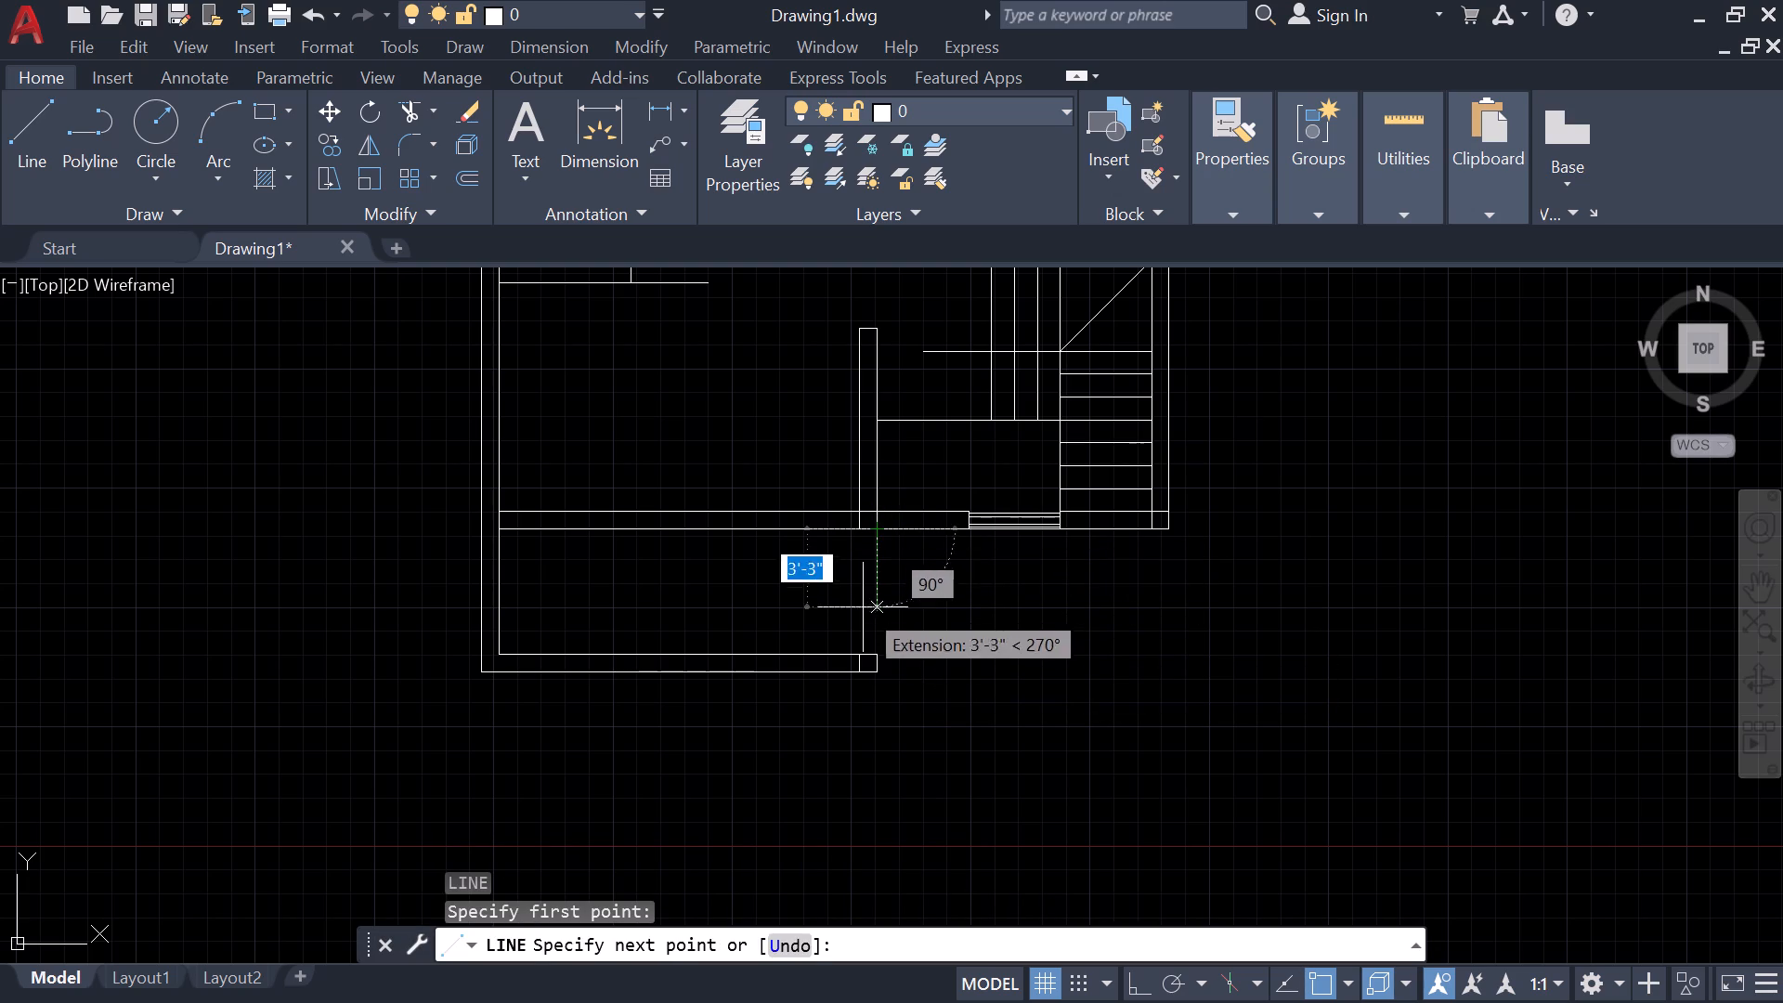
{"action": "left_click", "coordinate": [874, 648]}
{"action": "key", "text": "Escape"}
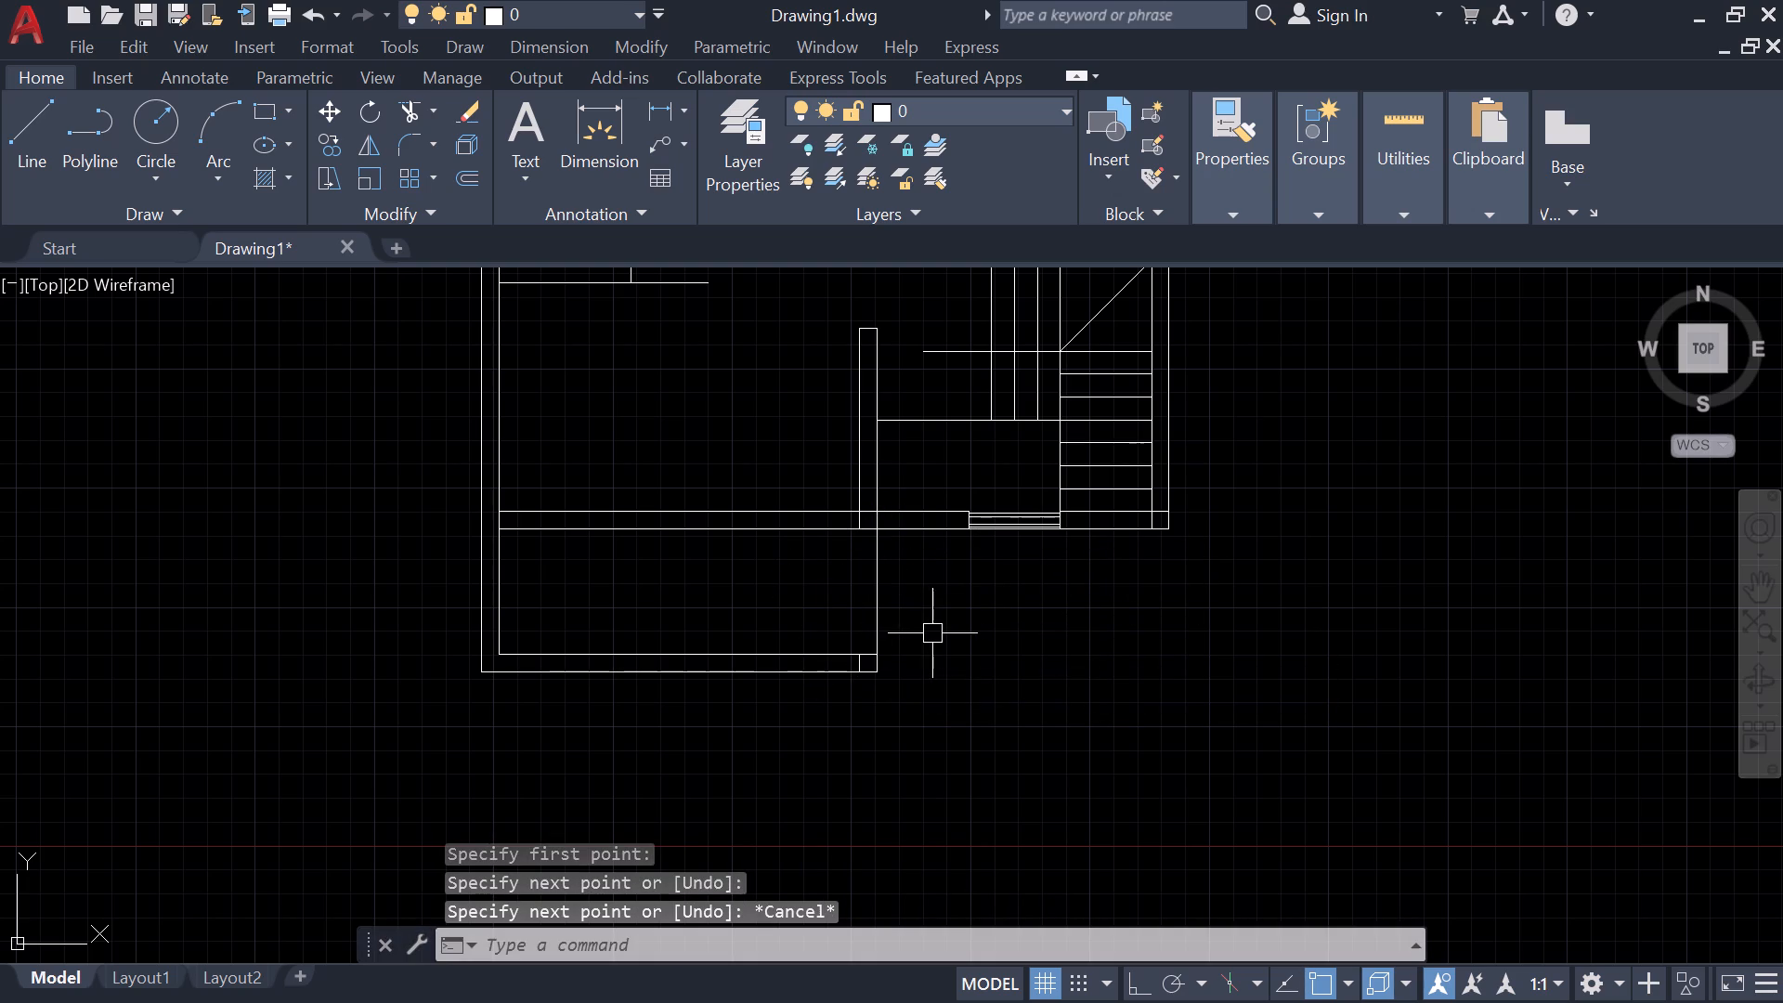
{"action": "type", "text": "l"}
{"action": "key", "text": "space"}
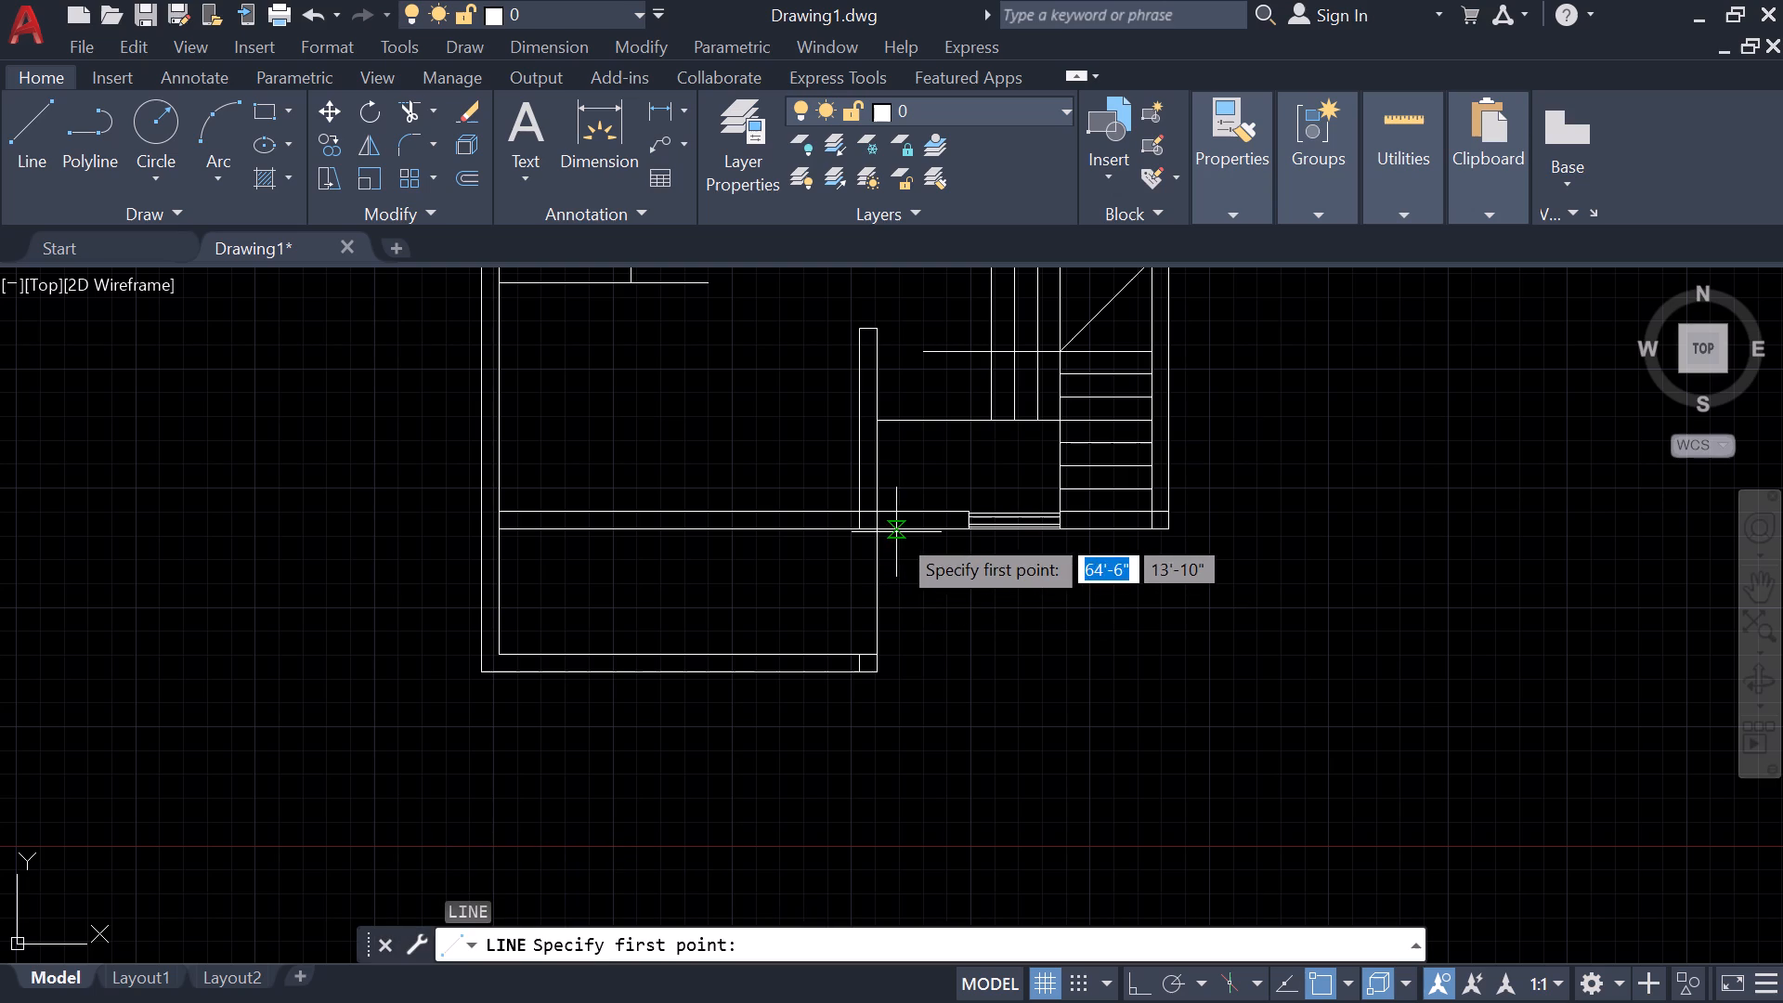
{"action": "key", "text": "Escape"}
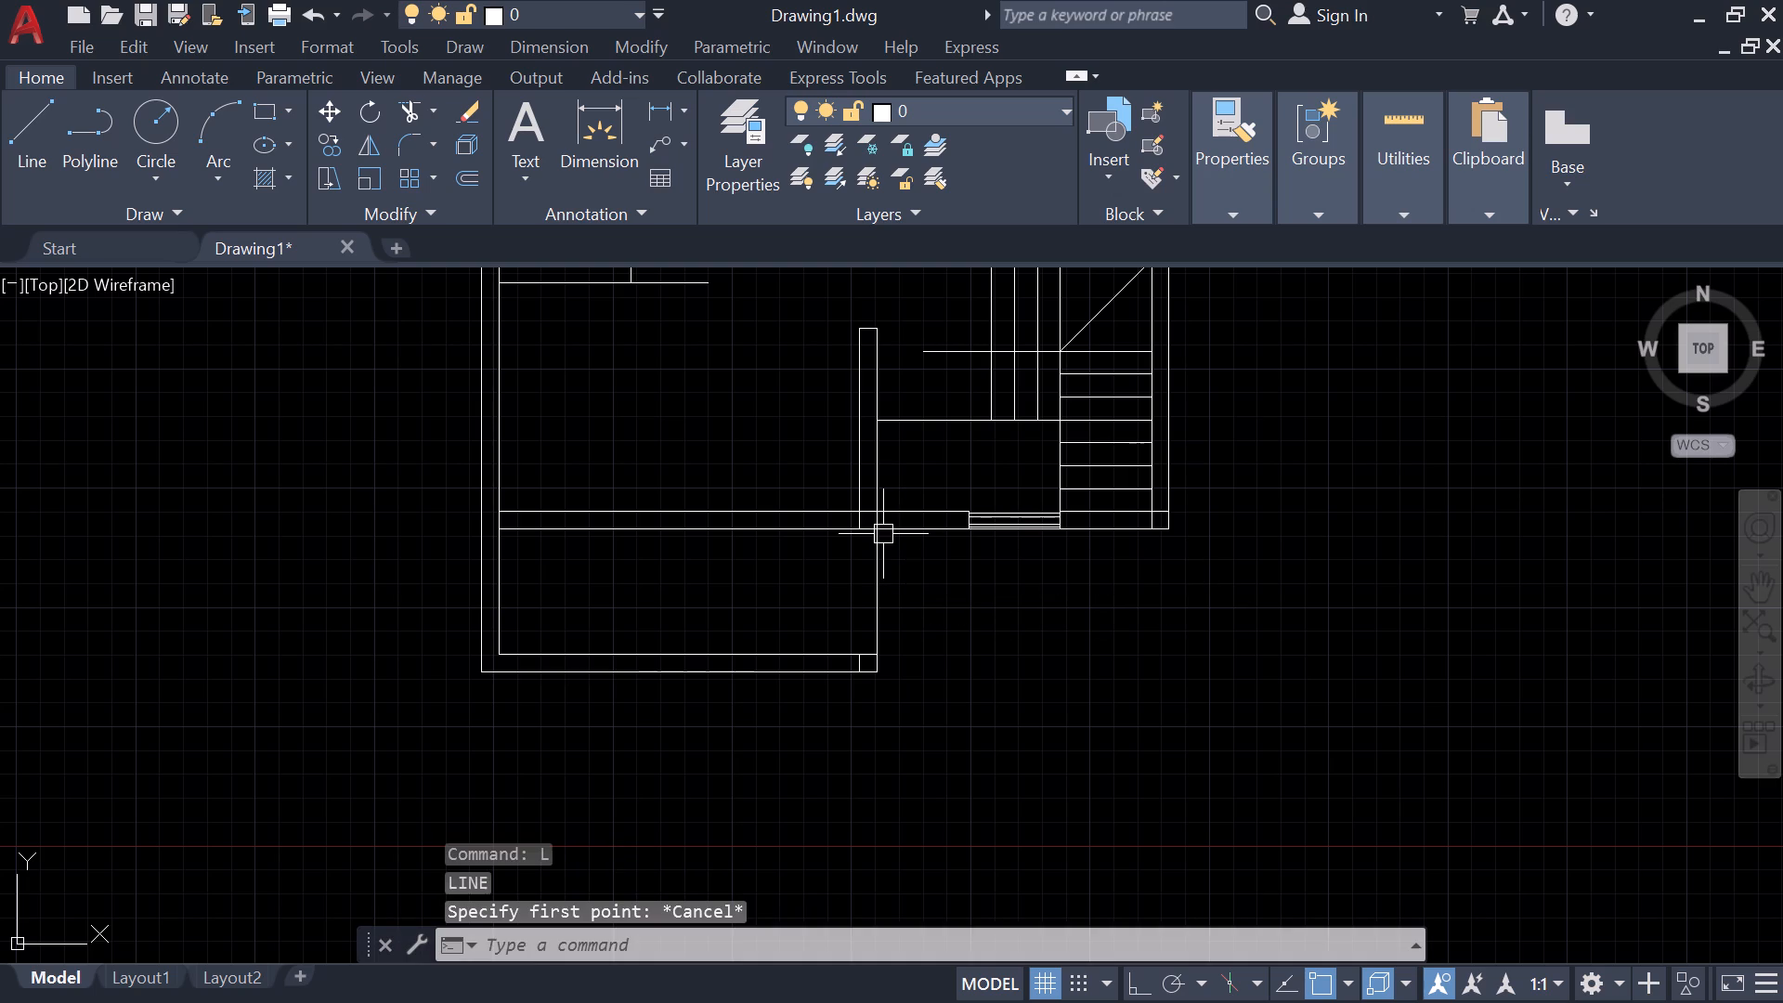
Offset the new vertical line 9" outward to the right to form the lower room's right exterior wall.
{"action": "type", "text": "o"}
{"action": "key", "text": "space"}
{"action": "left_click", "coordinate": [883, 557]}
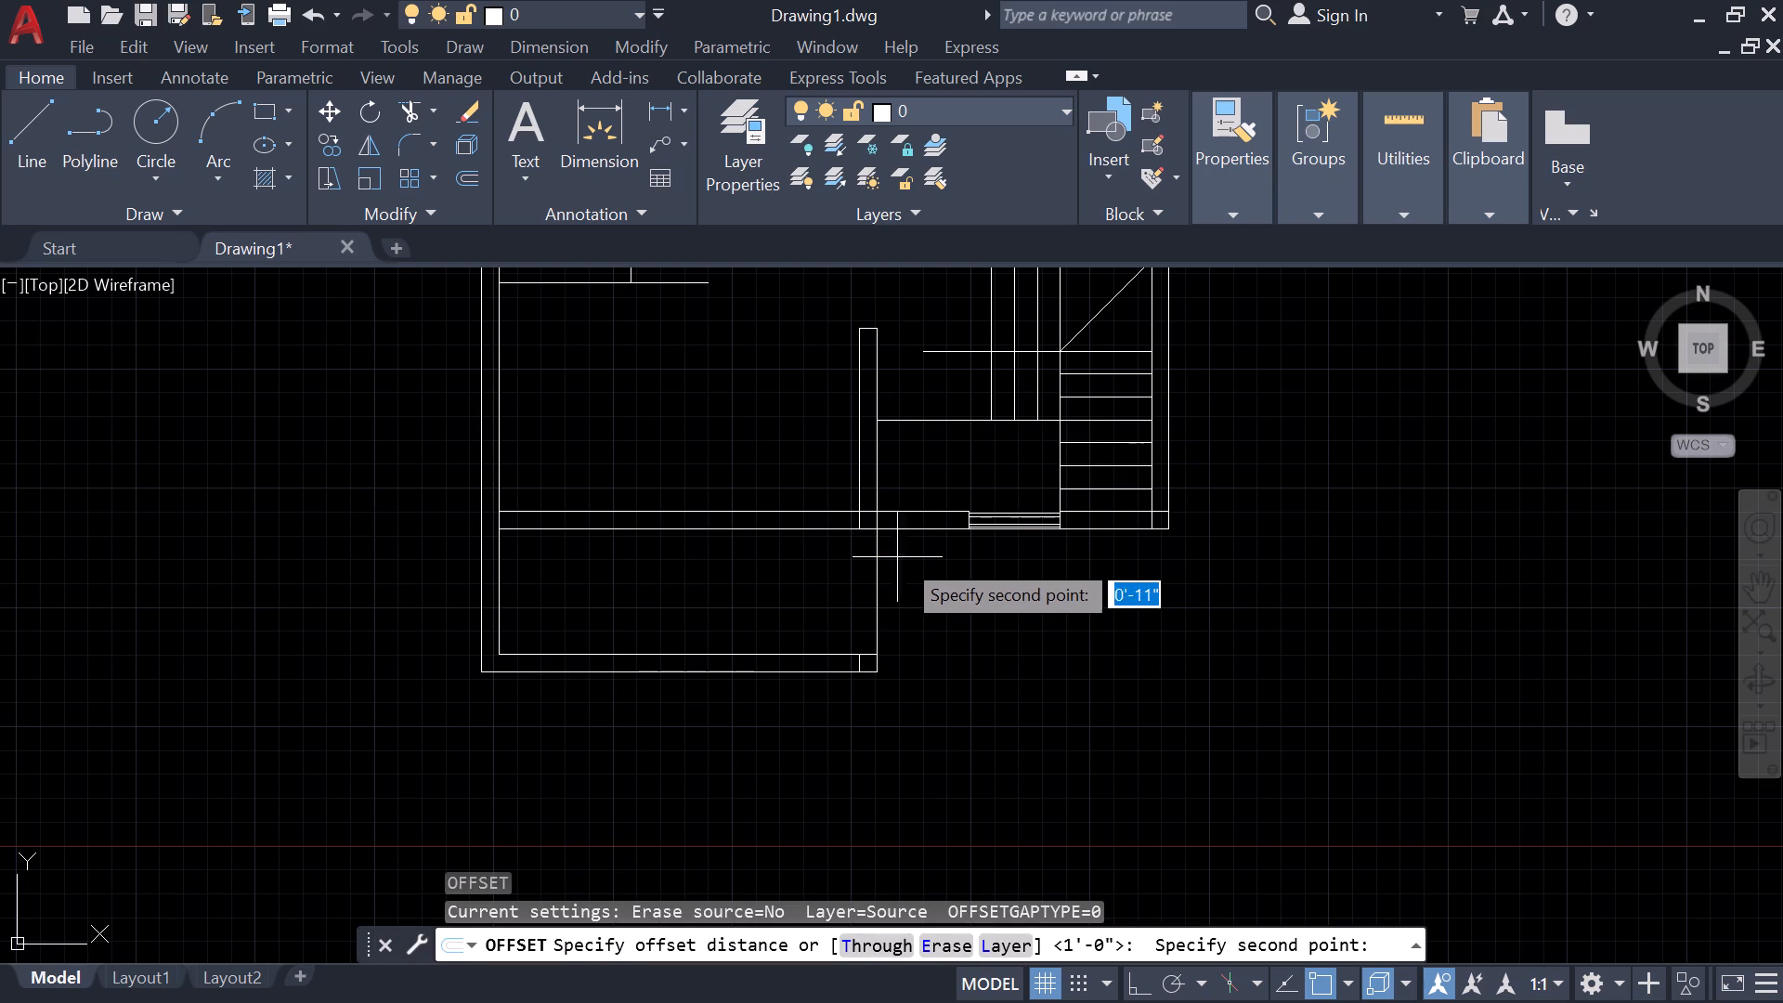
{"action": "left_click", "coordinate": [883, 558]}
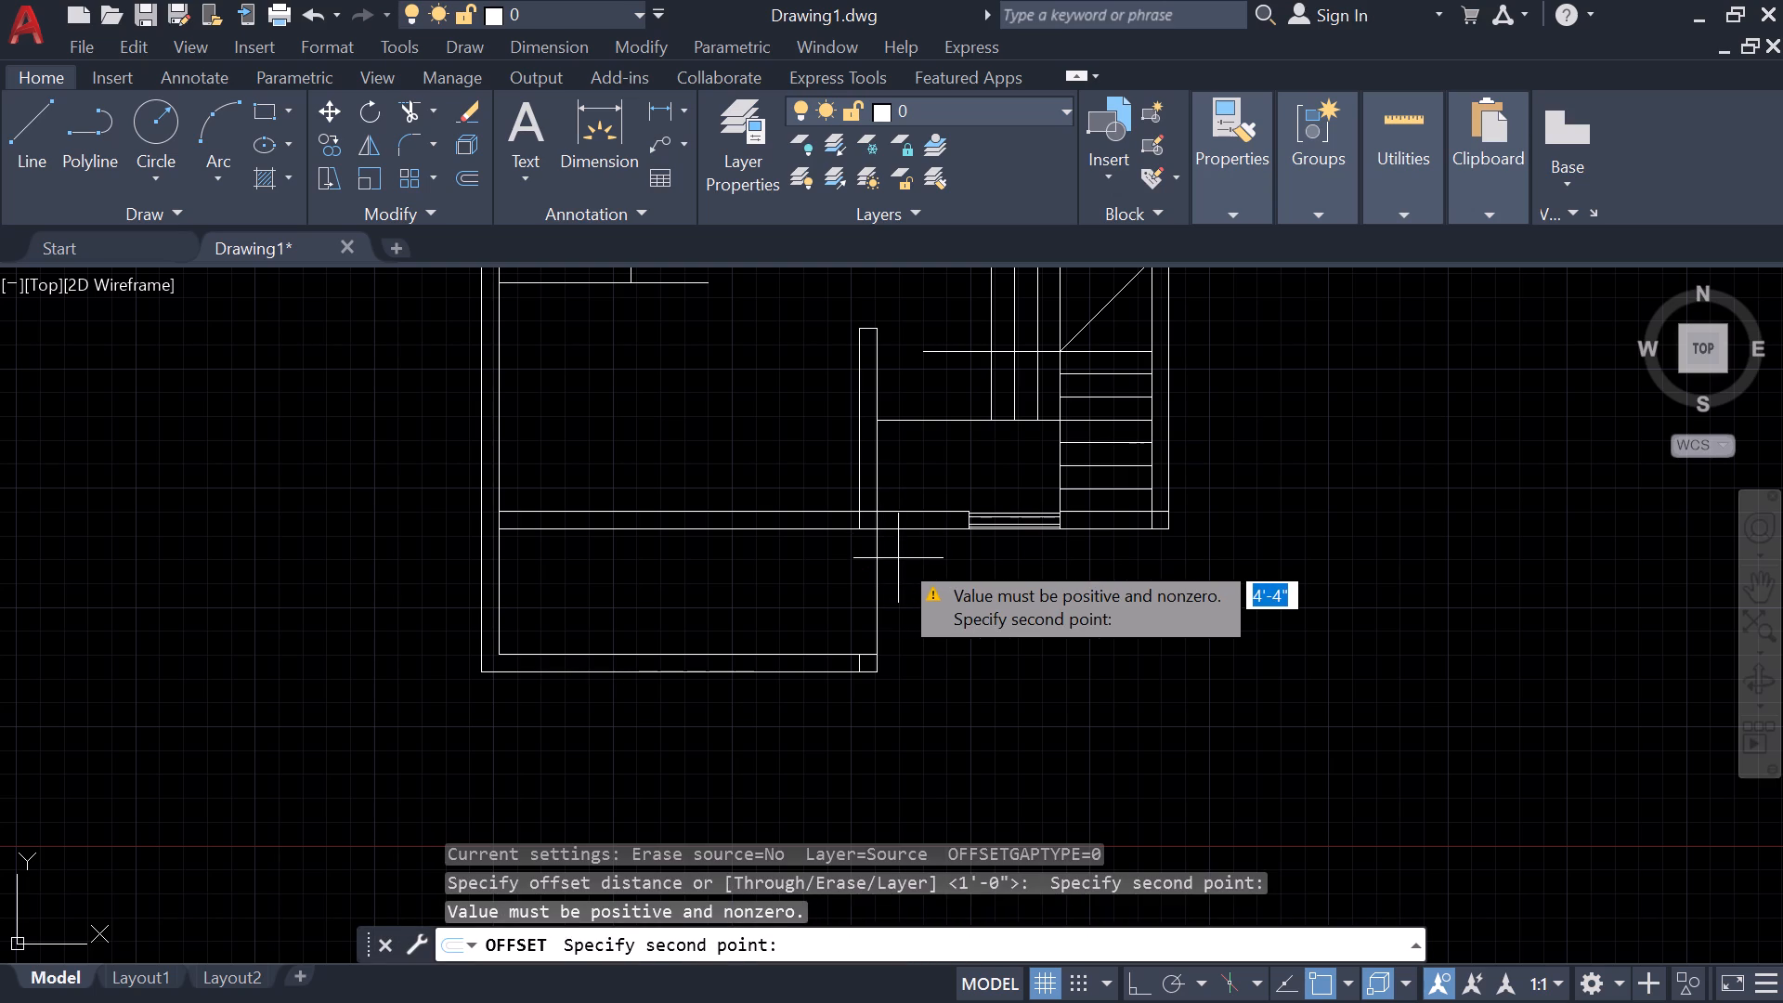
{"action": "key", "text": "space"}
{"action": "left_click", "coordinate": [877, 592]}
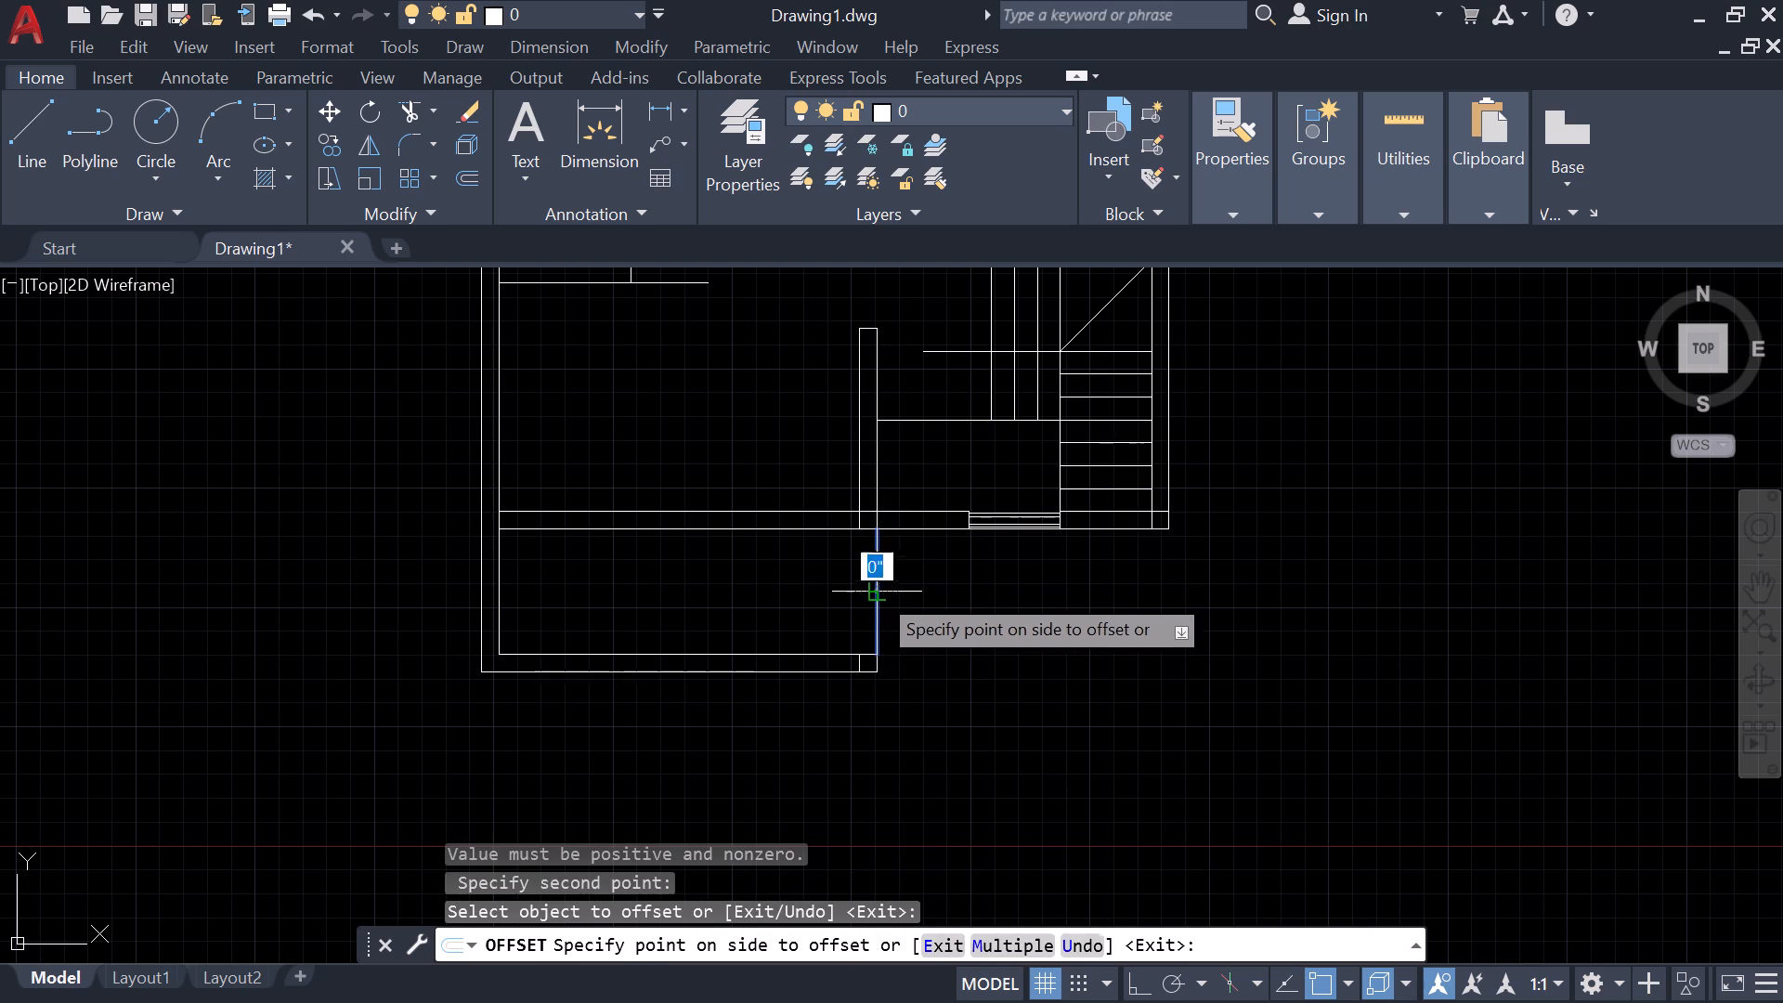
{"action": "type", "text": "9\""}
{"action": "key", "text": "Return"}
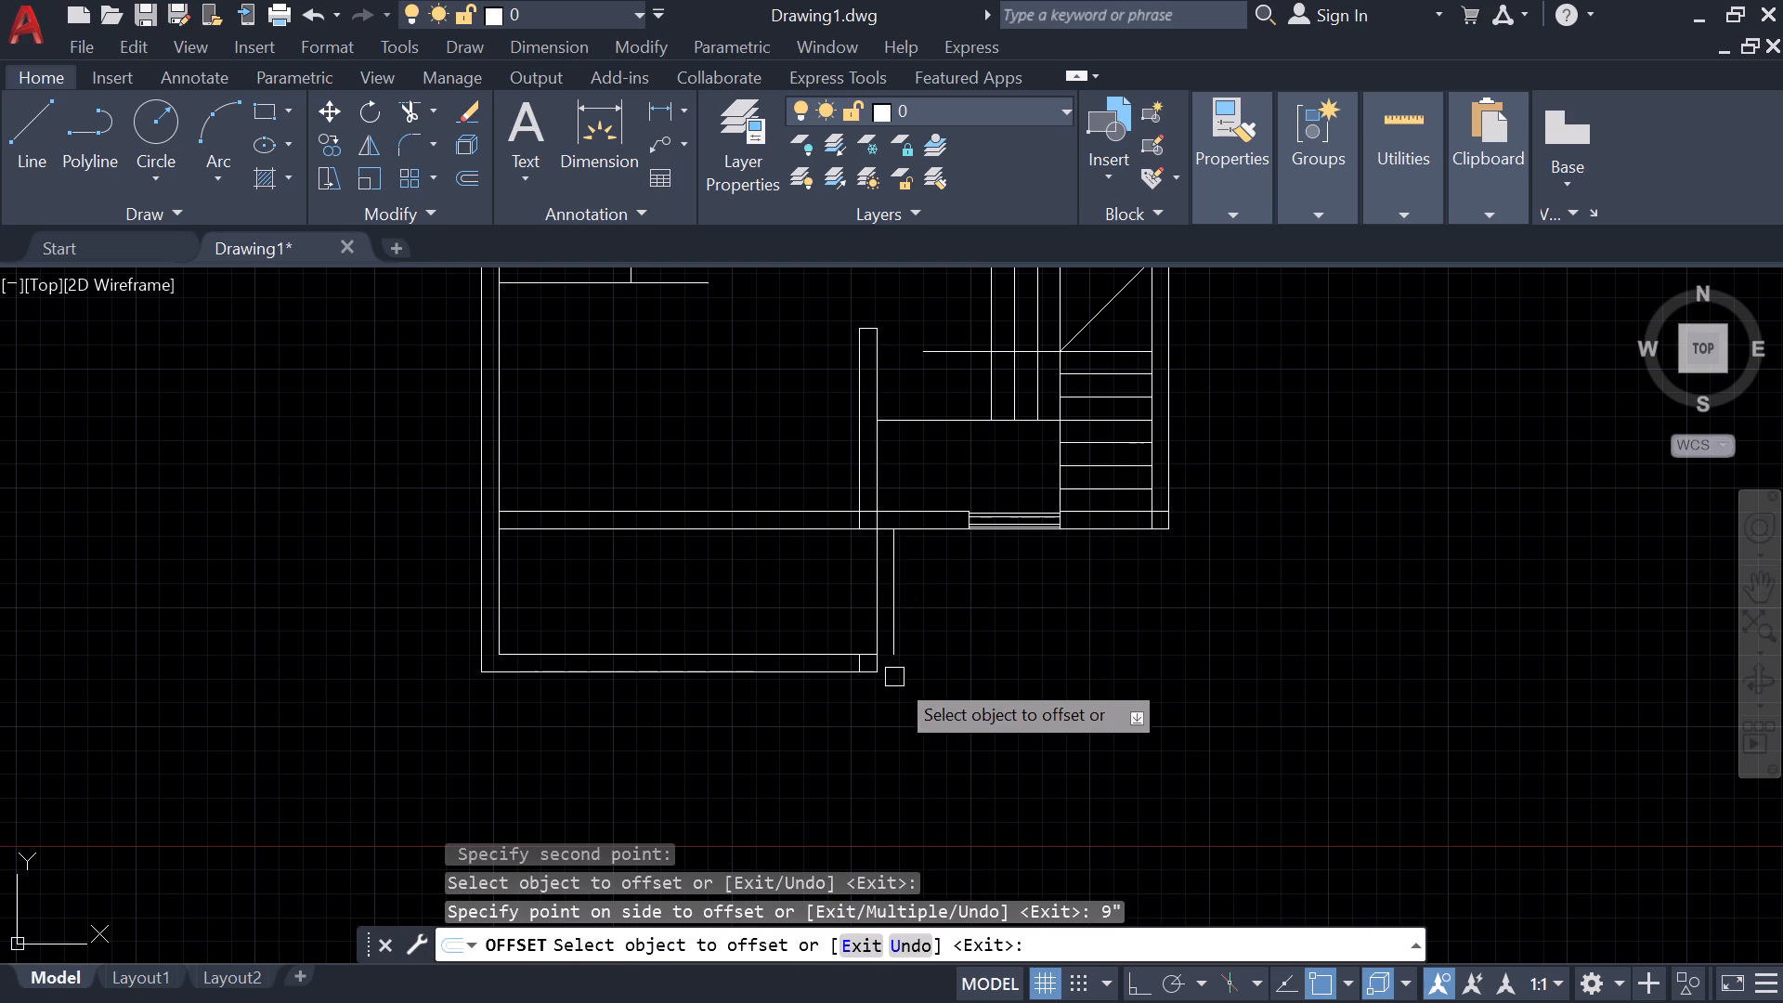
{"action": "key", "text": "Escape"}
Fillet the offset line with the outer line of the bottom exterior wall into a square corner.
{"action": "type", "text": "f"}
{"action": "key", "text": "space"}
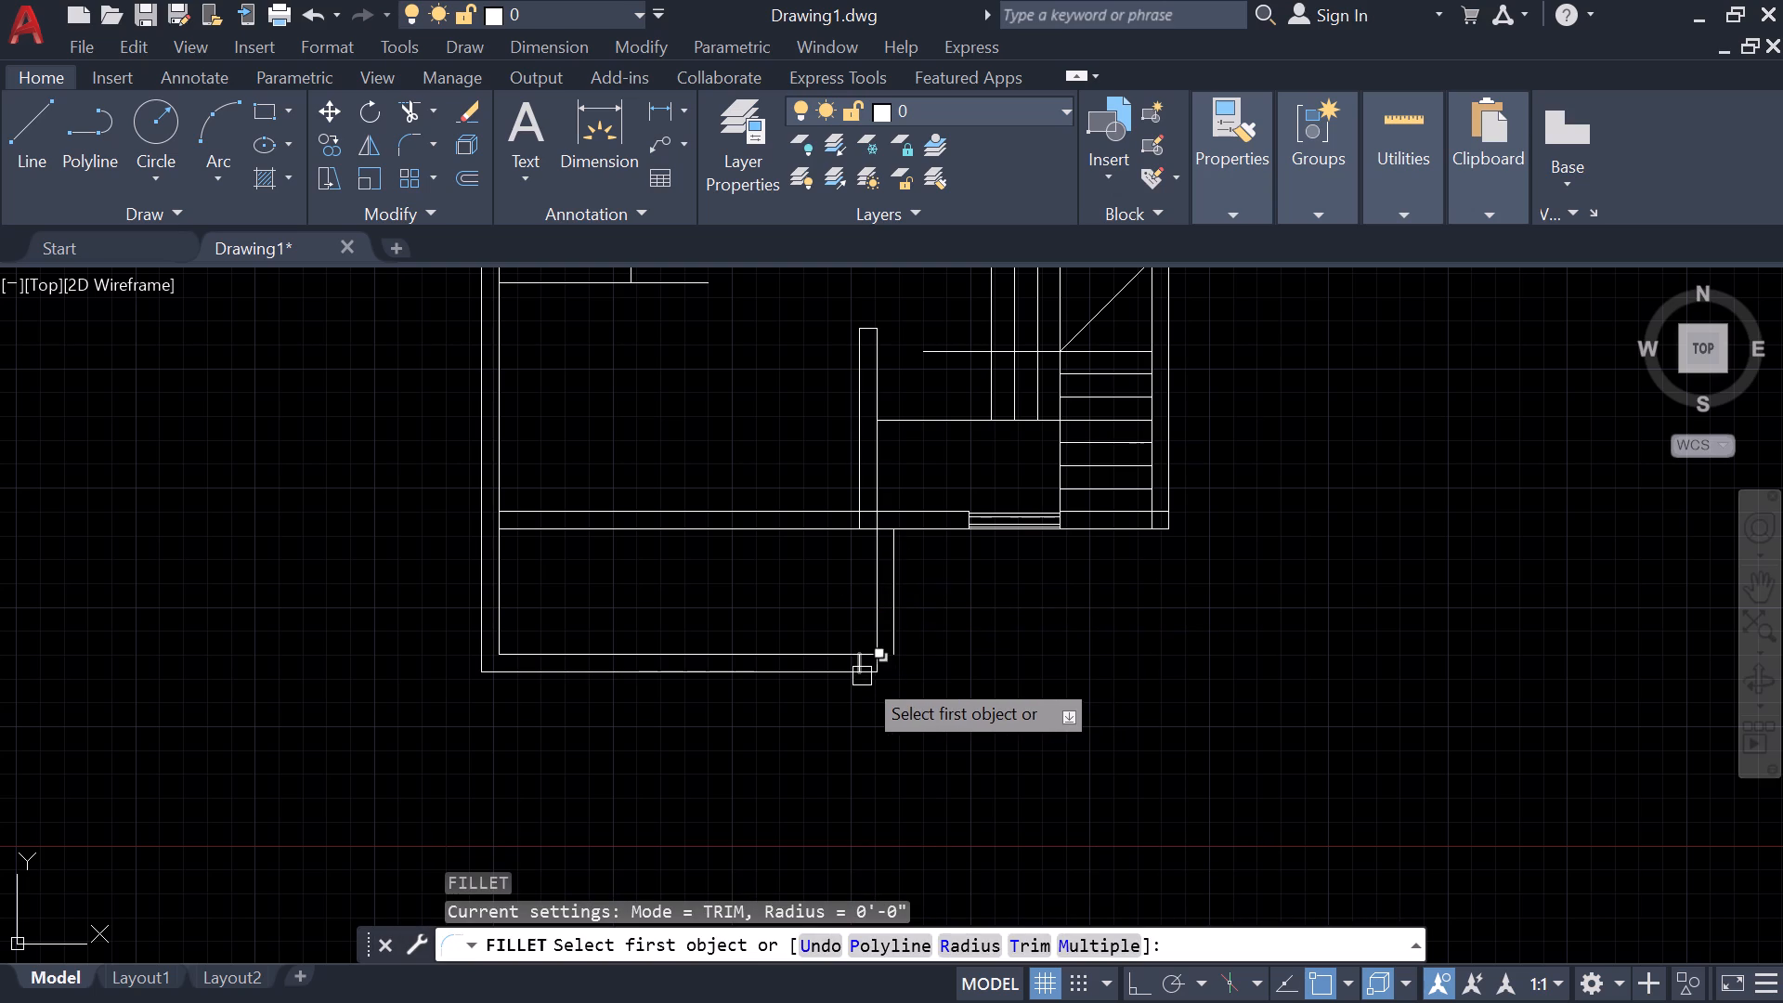
{"action": "left_click", "coordinate": [900, 649]}
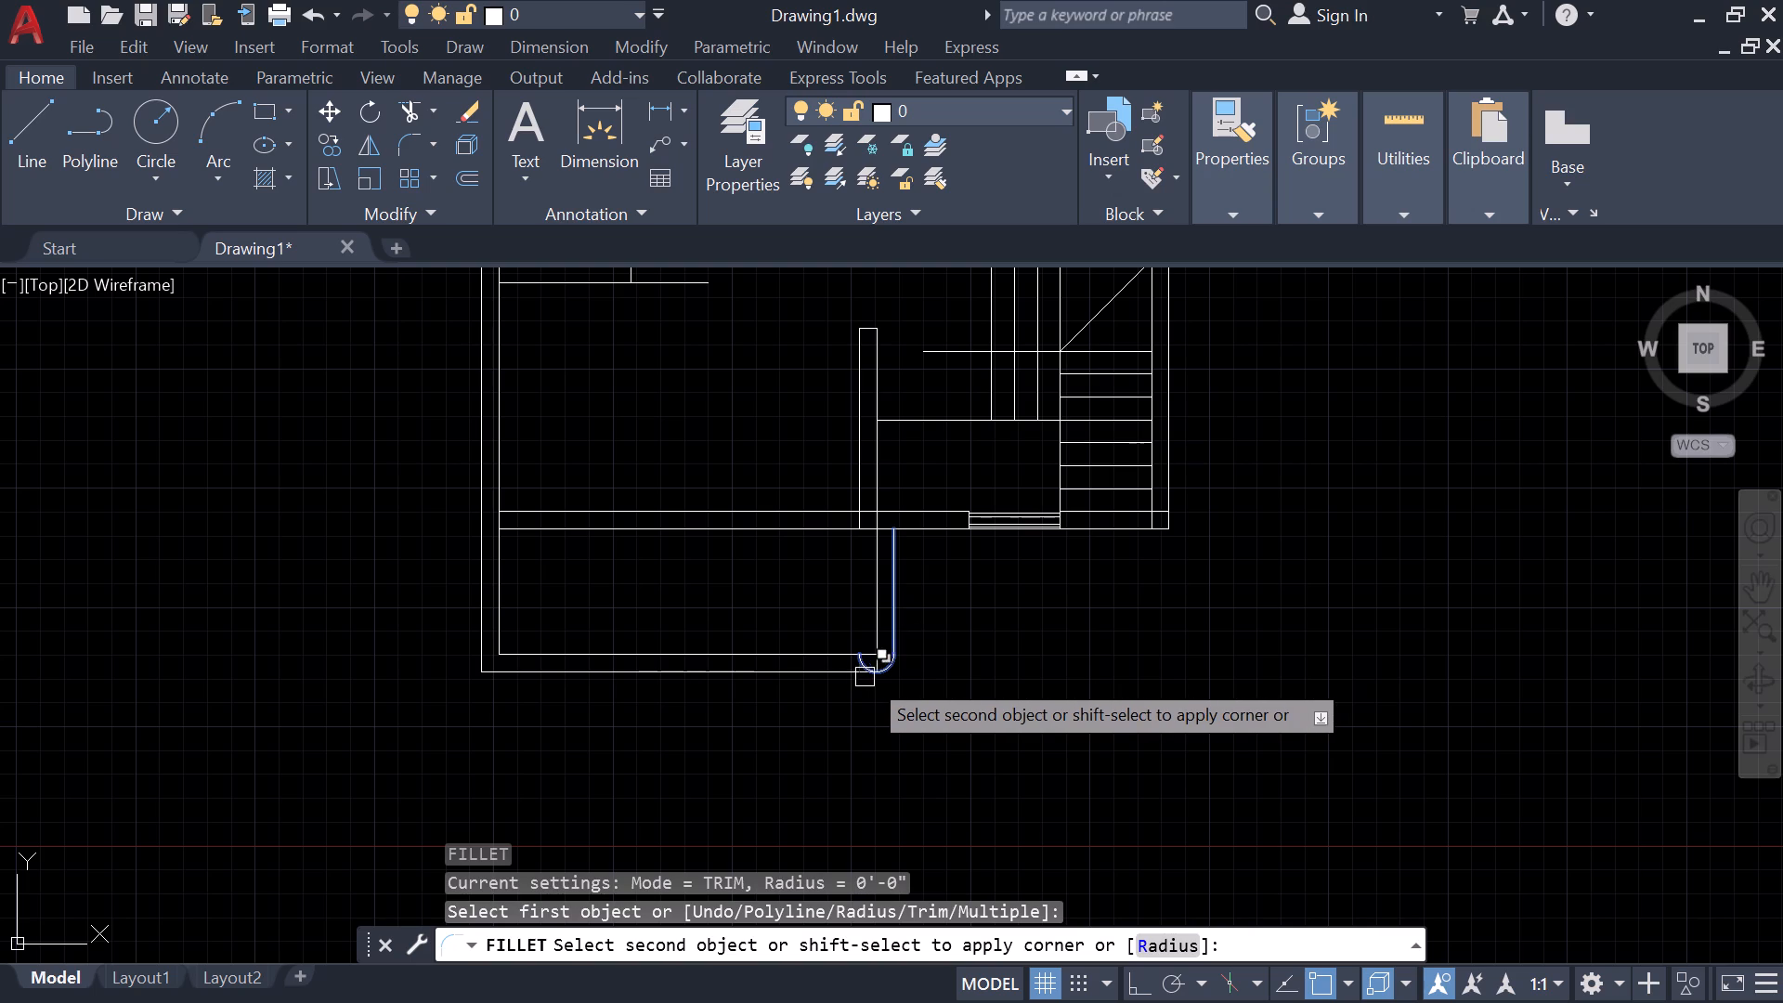
{"action": "left_click", "coordinate": [821, 676]}
{"action": "key", "text": "Escape"}
Trim the leftover vertical partition stub inside the bottom exterior wall near the new corner.
{"action": "scroll", "coordinate": [866, 665], "scroll_direction": "up", "scroll_amount": 5}
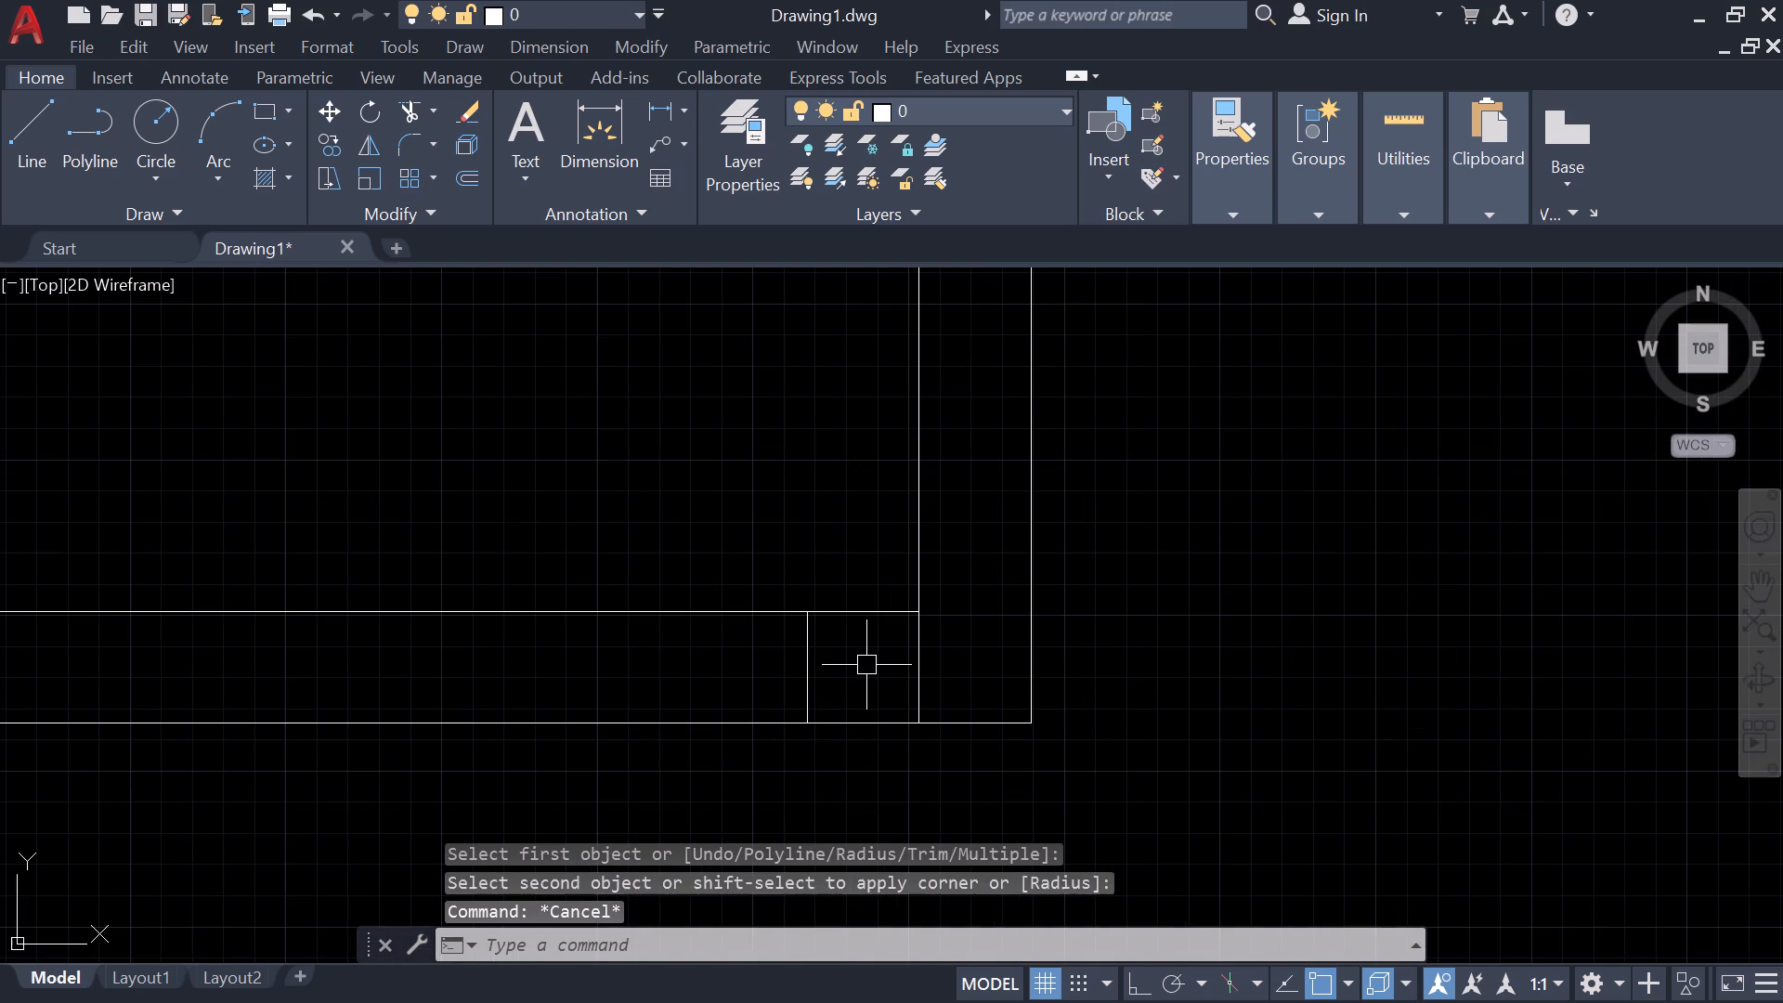
{"action": "type", "text": "tr"}
{"action": "key", "text": "space"}
{"action": "left_click_drag", "start_coordinate": [728, 670], "coordinate": [893, 692]}
{"action": "scroll", "coordinate": [873, 688], "scroll_direction": "down", "scroll_amount": 2}
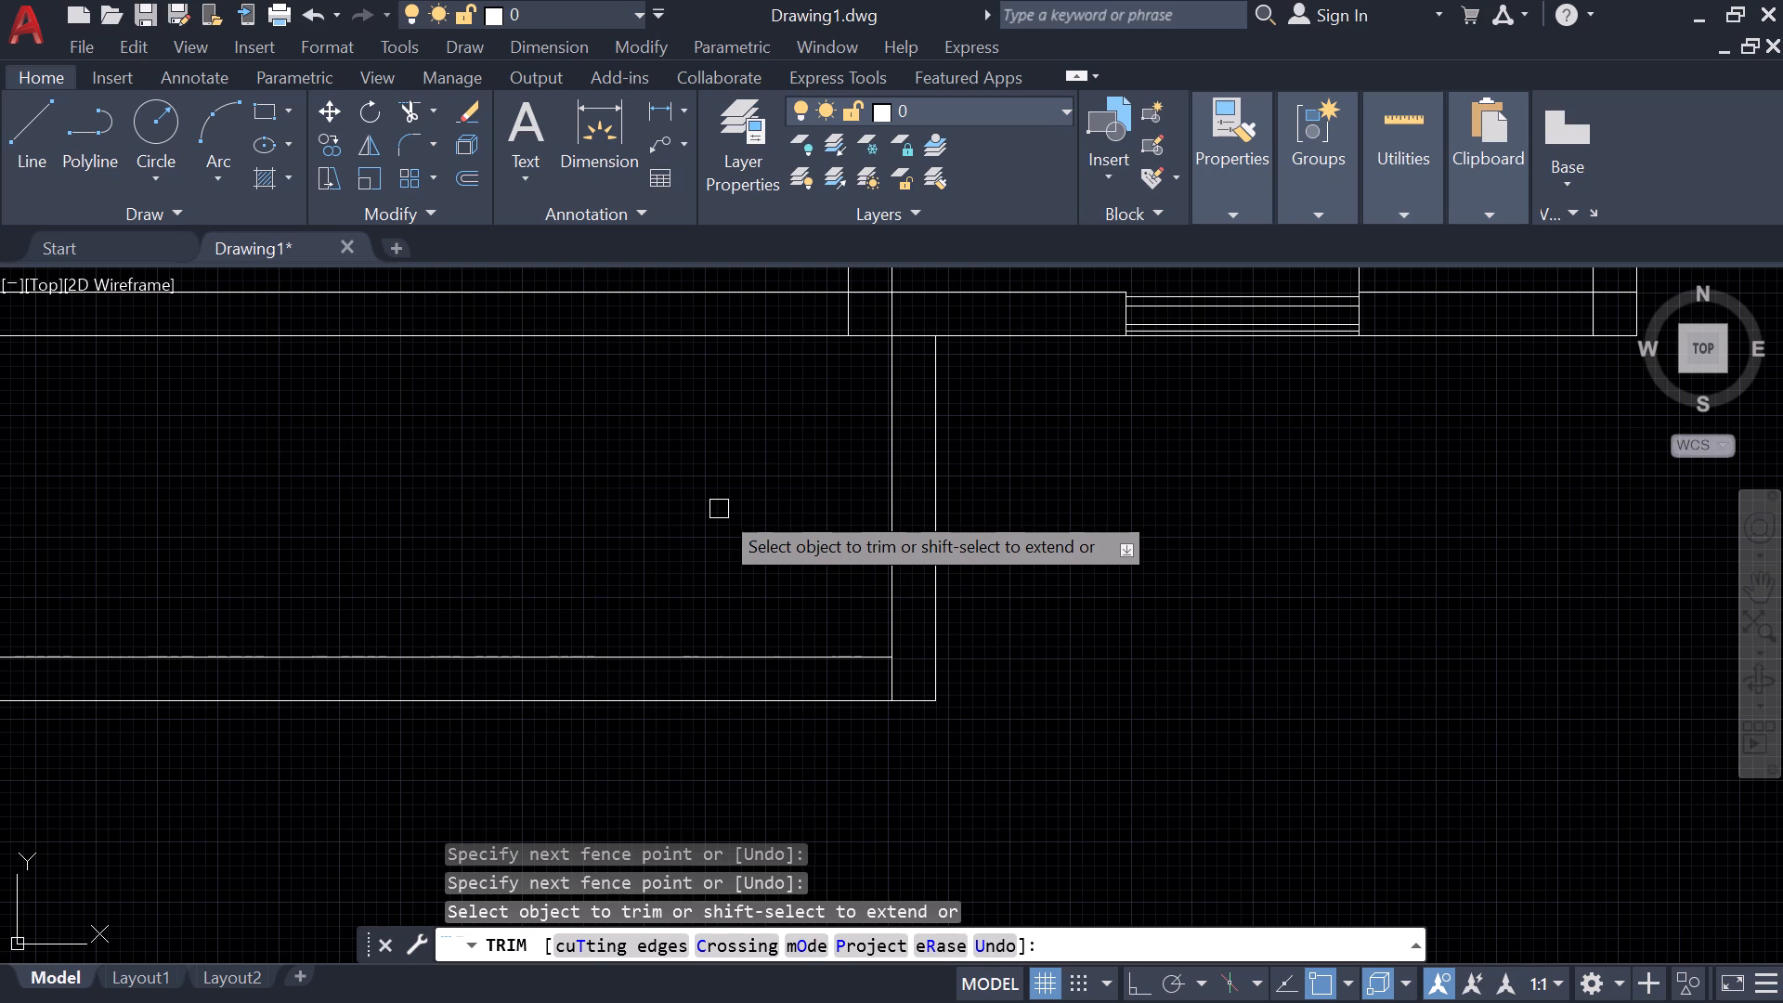
{"action": "scroll", "coordinate": [641, 509], "scroll_direction": "down", "scroll_amount": 3}
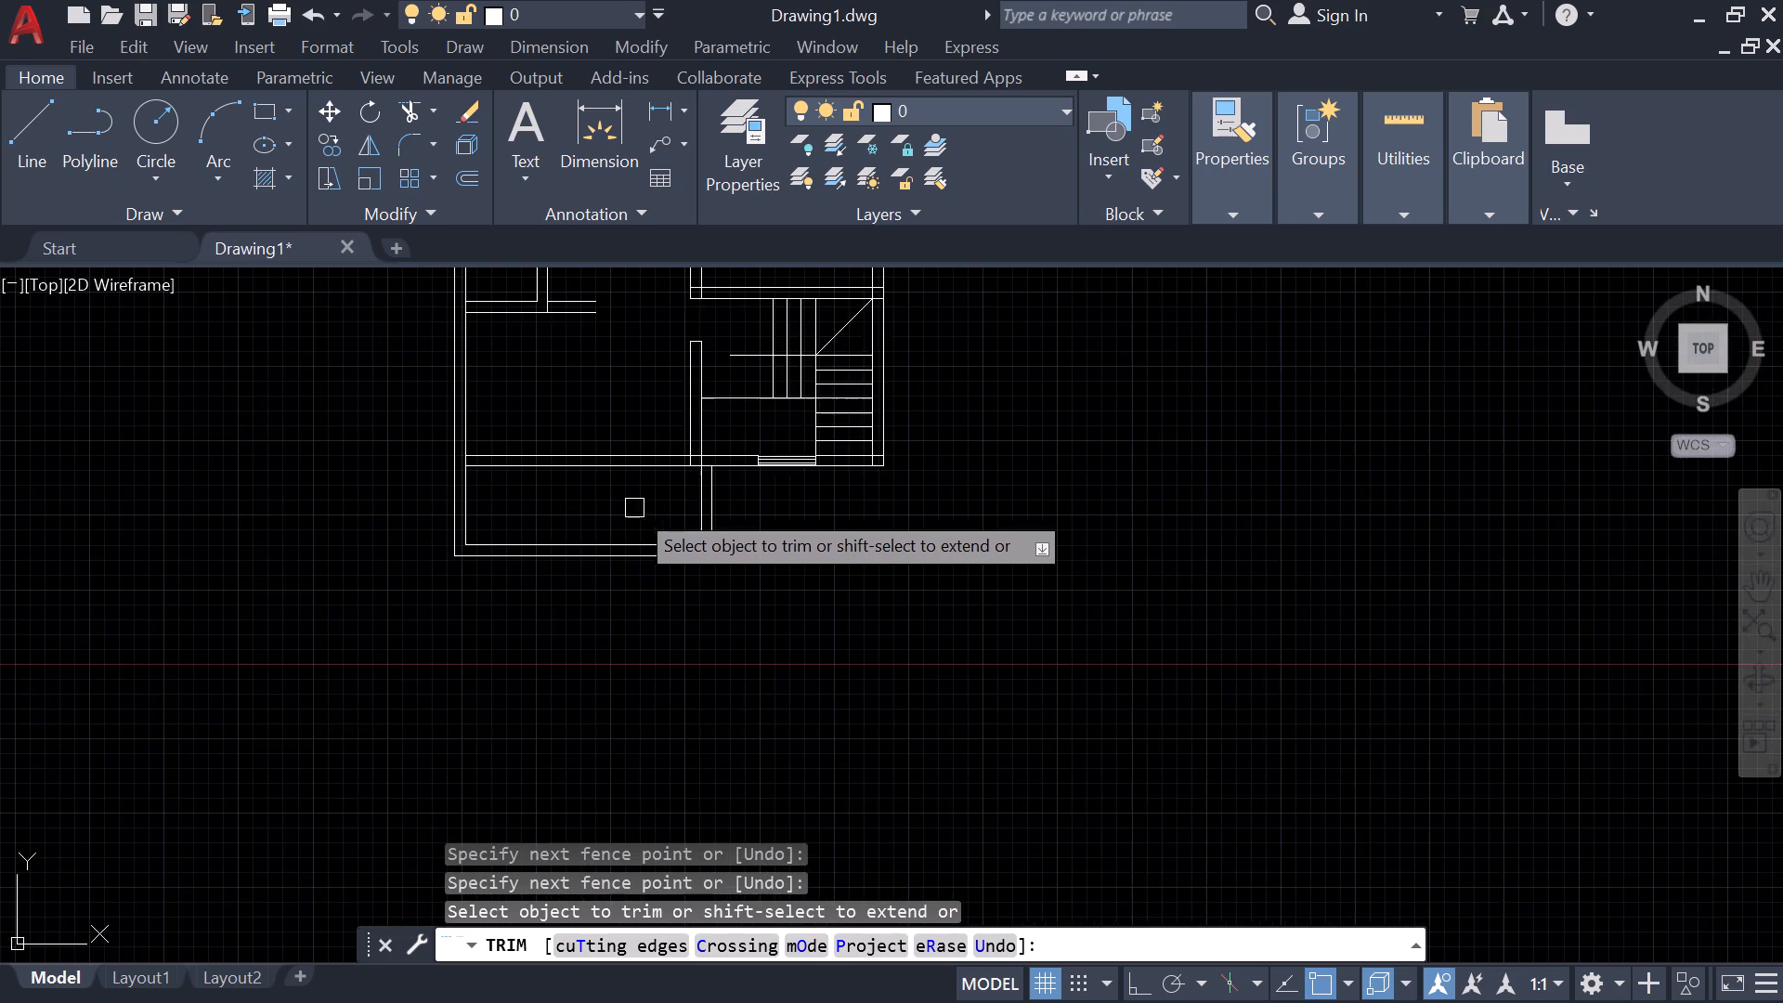
{"action": "middle_click_drag", "start_coordinate": [636, 508], "coordinate": [1118, 541]}
{"action": "key", "text": "Escape"}
Extend both lines of the horizontal wall above the lower room to the outer line of the left exterior wall.
{"action": "key", "text": "e"}
{"action": "key", "text": "x"}
{"action": "key", "text": "space"}
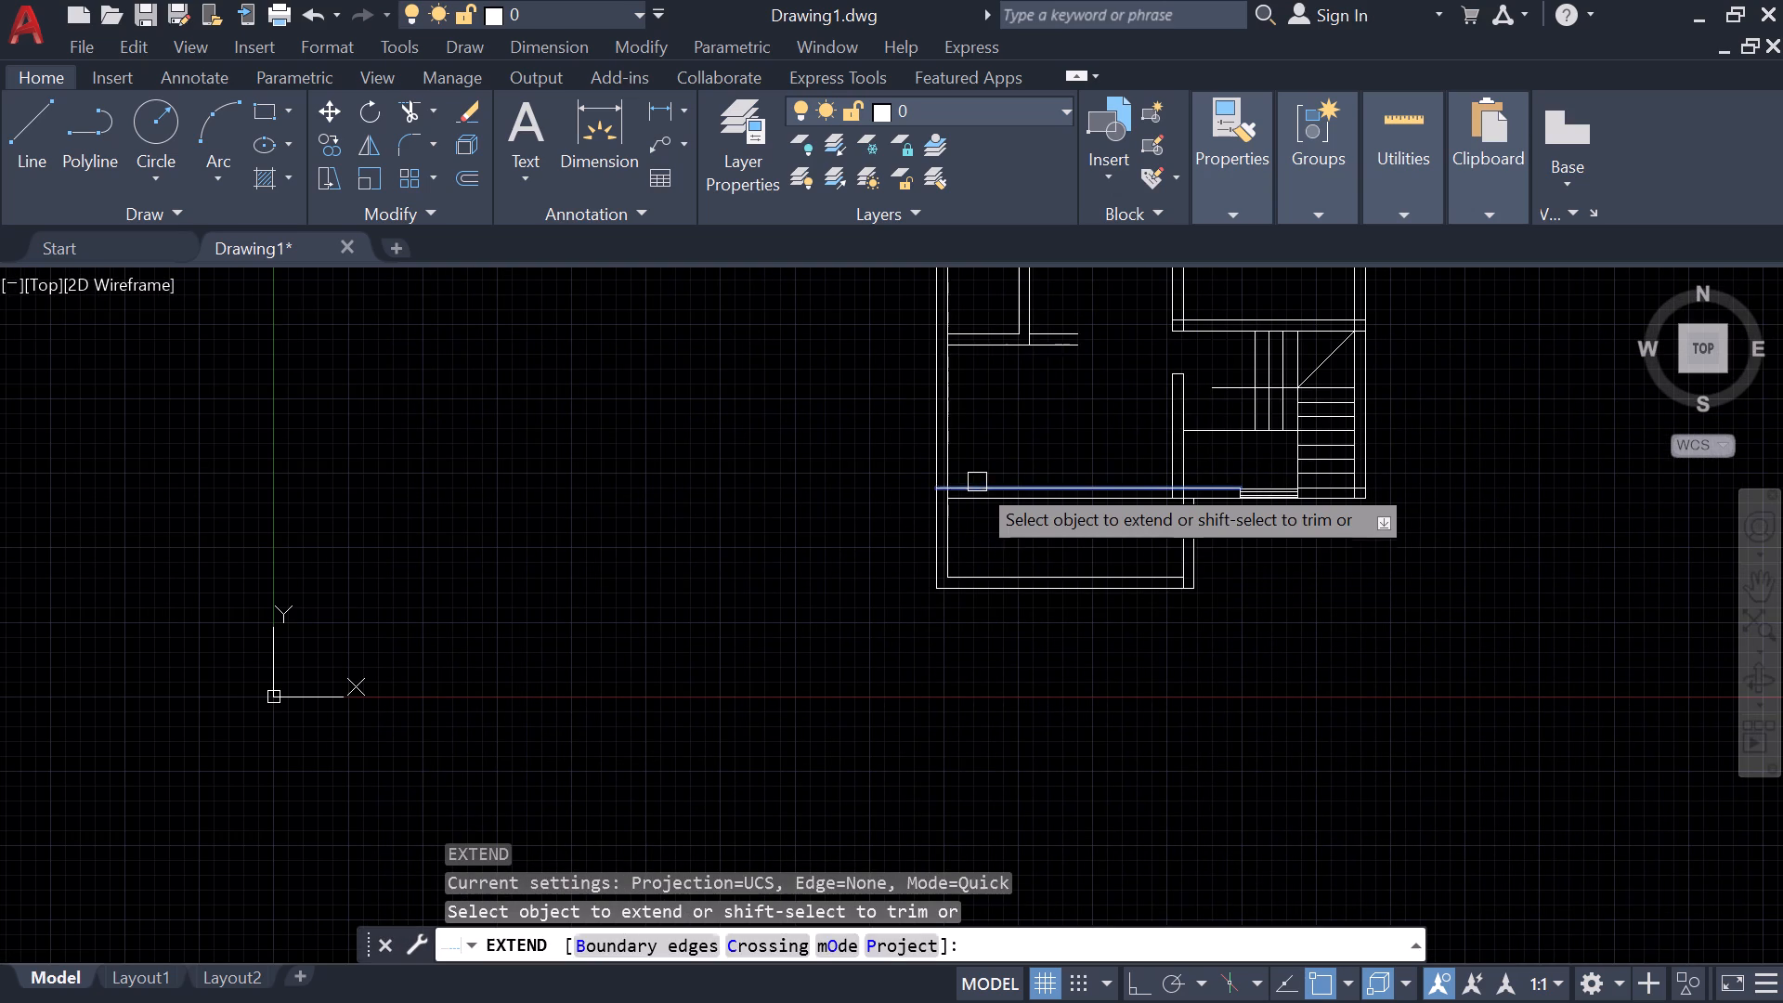
{"action": "left_click", "coordinate": [970, 500]}
{"action": "left_click", "coordinate": [961, 488]}
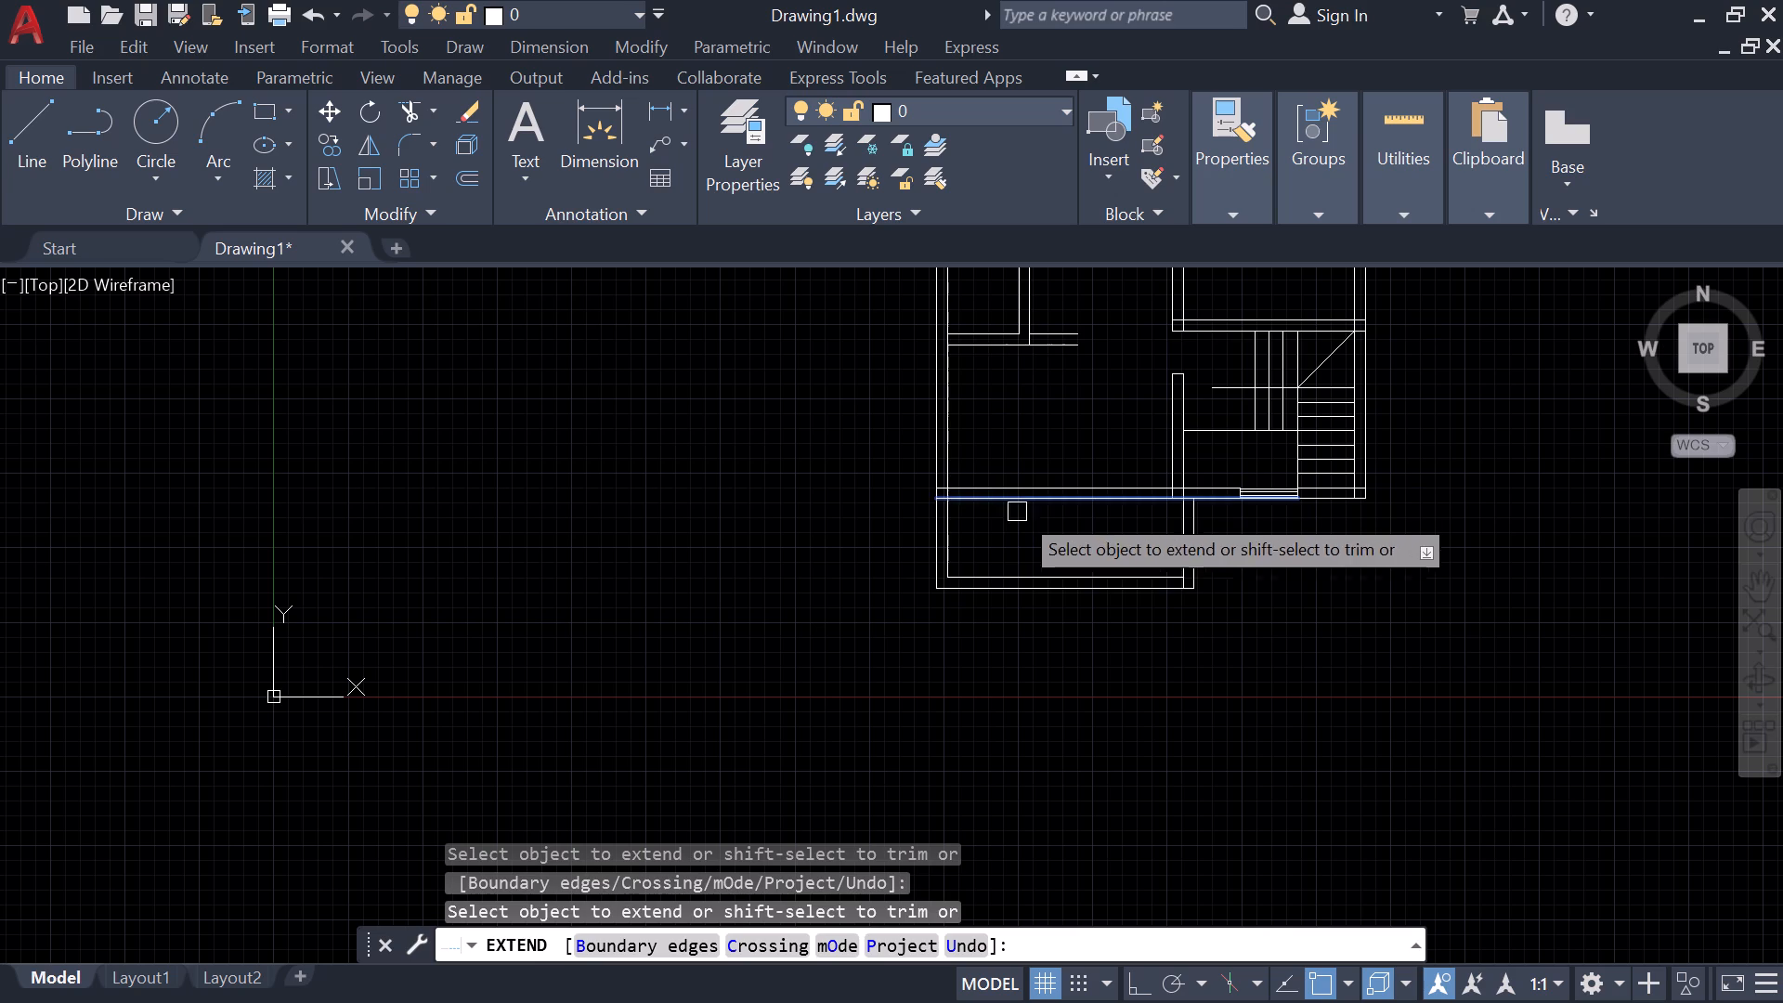
{"action": "key", "text": "Escape"}
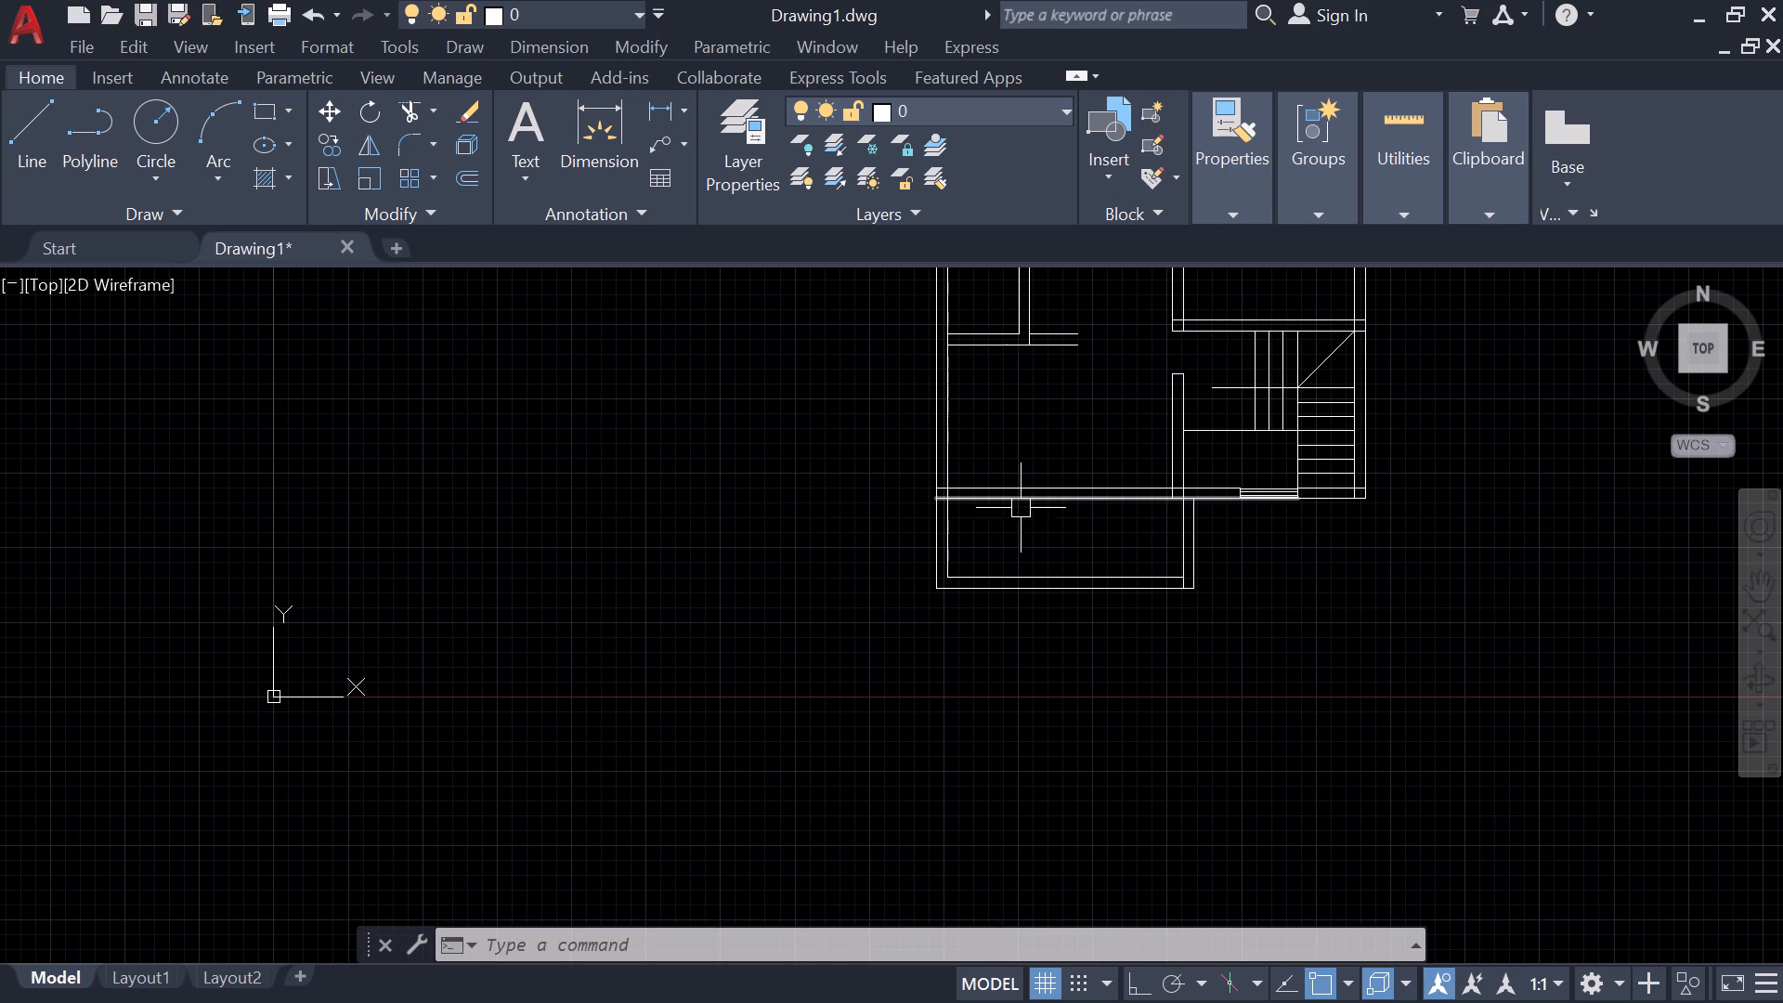
Examine the floor plan's wall layout, from the new lower room up through the upper rooms.
{"action": "scroll", "coordinate": [990, 532], "scroll_direction": "up", "scroll_amount": 1}
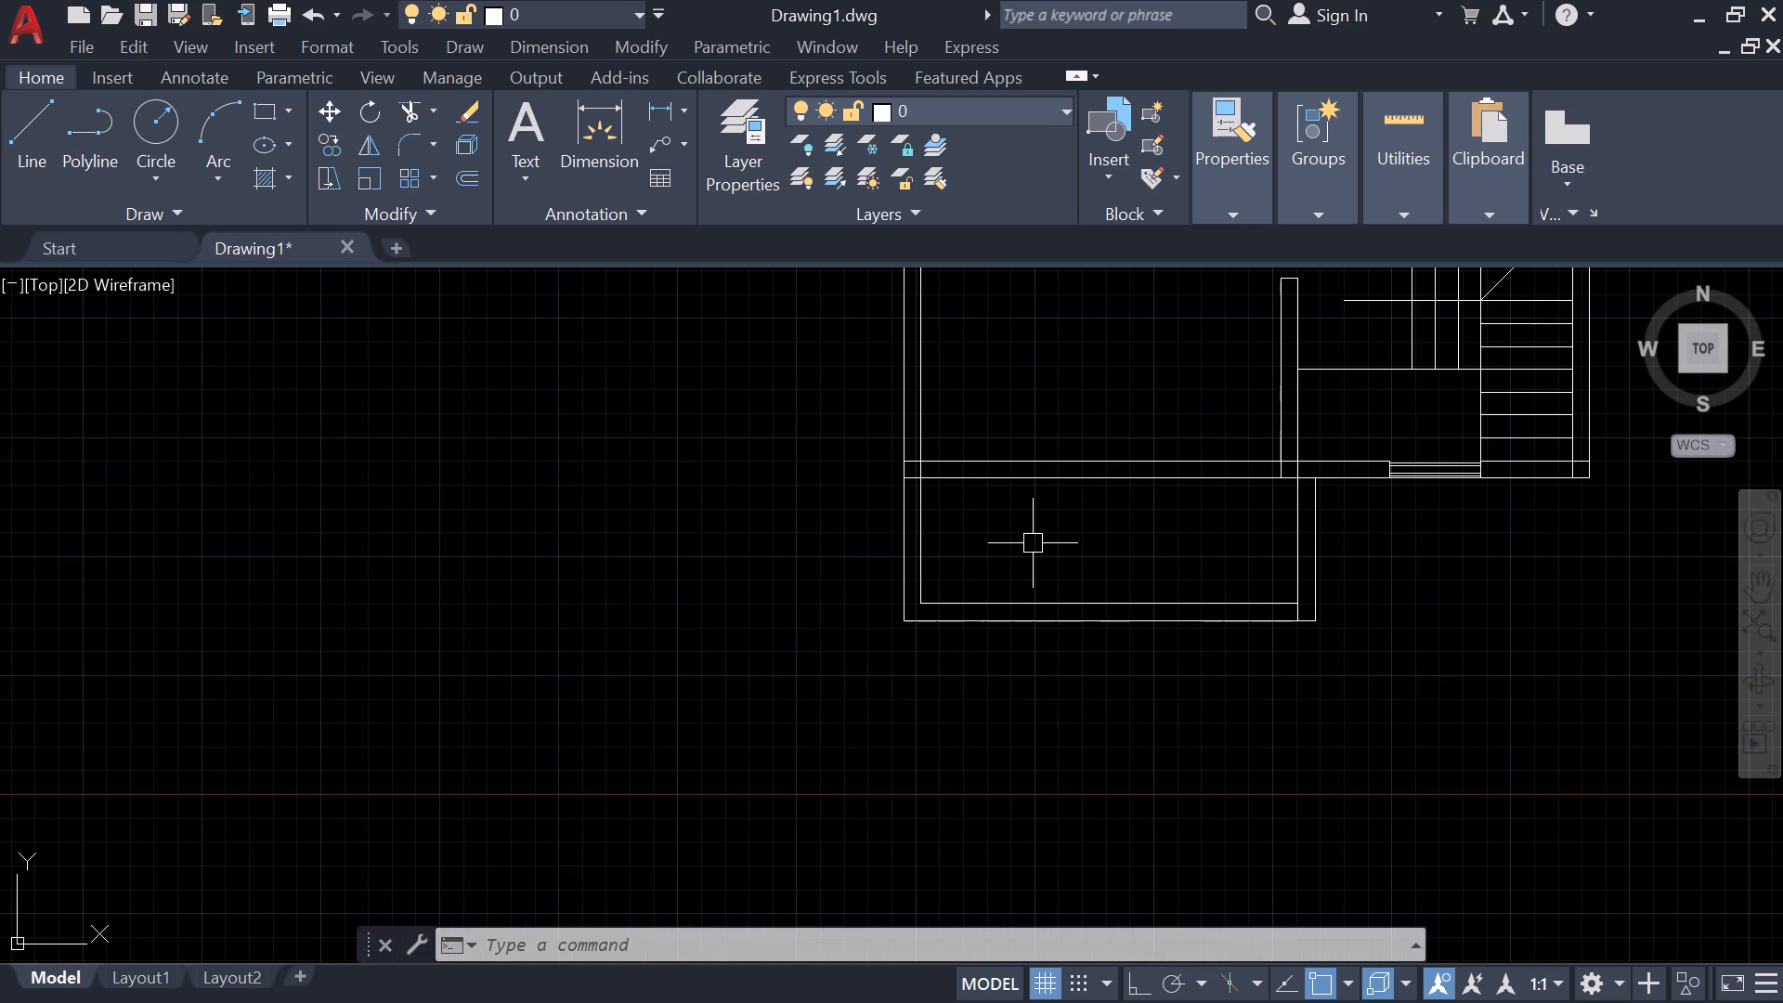
{"action": "scroll", "coordinate": [1033, 543], "scroll_direction": "down", "scroll_amount": 1}
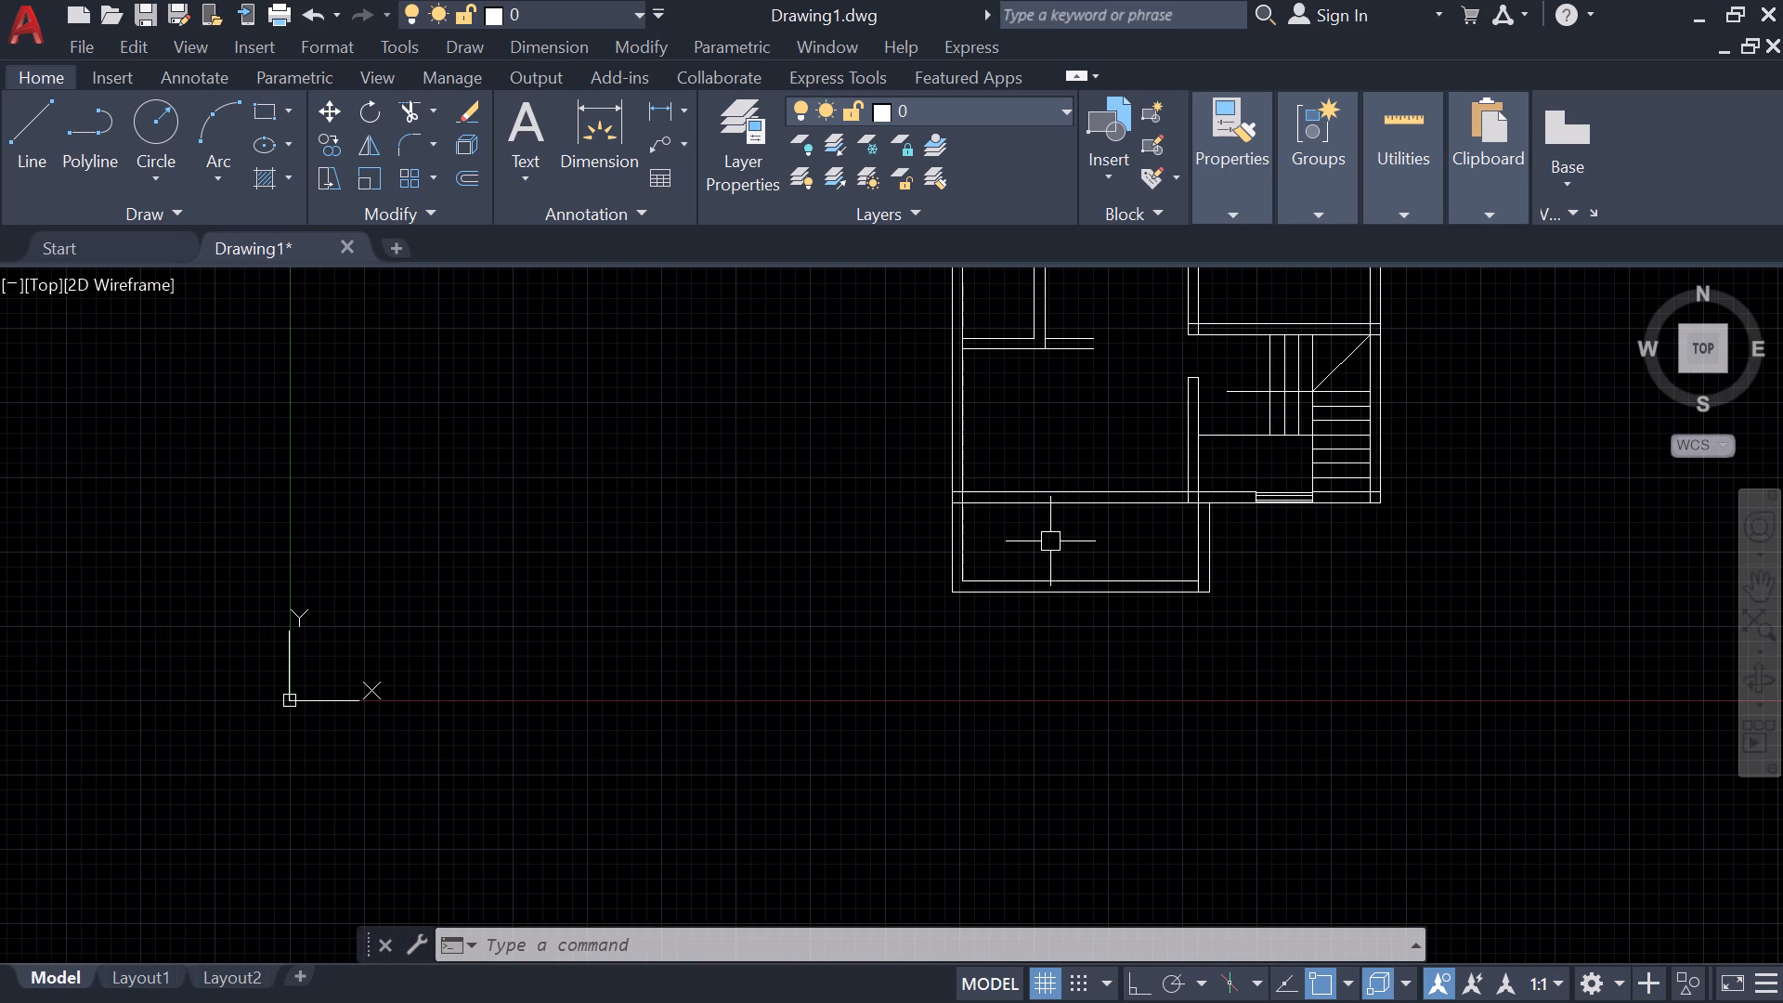
{"action": "middle_click_drag", "start_coordinate": [1097, 495], "coordinate": [1054, 625]}
{"action": "middle_click_drag", "start_coordinate": [1055, 529], "coordinate": [940, 800]}
{"action": "scroll", "coordinate": [957, 749], "scroll_direction": "up", "scroll_amount": 1}
{"action": "scroll", "coordinate": [983, 637], "scroll_direction": "down", "scroll_amount": 2}
{"action": "middle_click_drag", "start_coordinate": [992, 565], "coordinate": [987, 593]}
{"action": "scroll", "coordinate": [992, 566], "scroll_direction": "up", "scroll_amount": 1}
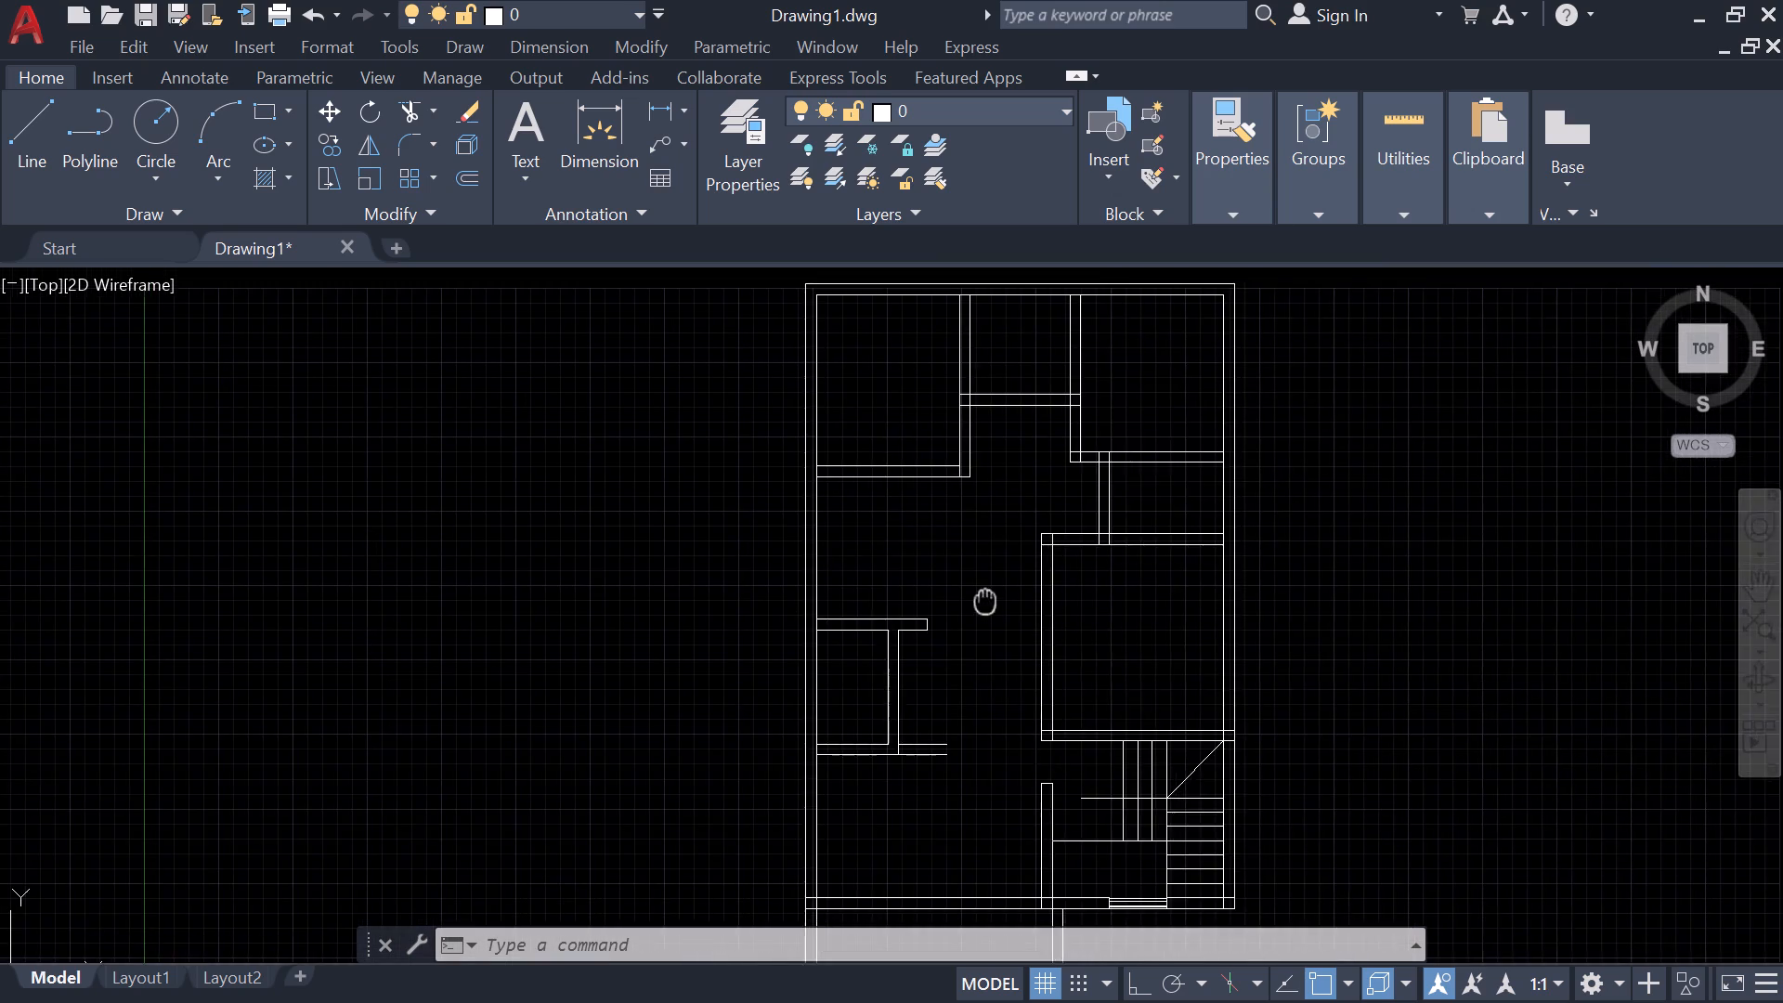
{"action": "middle_click_drag", "start_coordinate": [987, 593], "coordinate": [1048, 479]}
{"action": "scroll", "coordinate": [1047, 479], "scroll_direction": "up", "scroll_amount": 1}
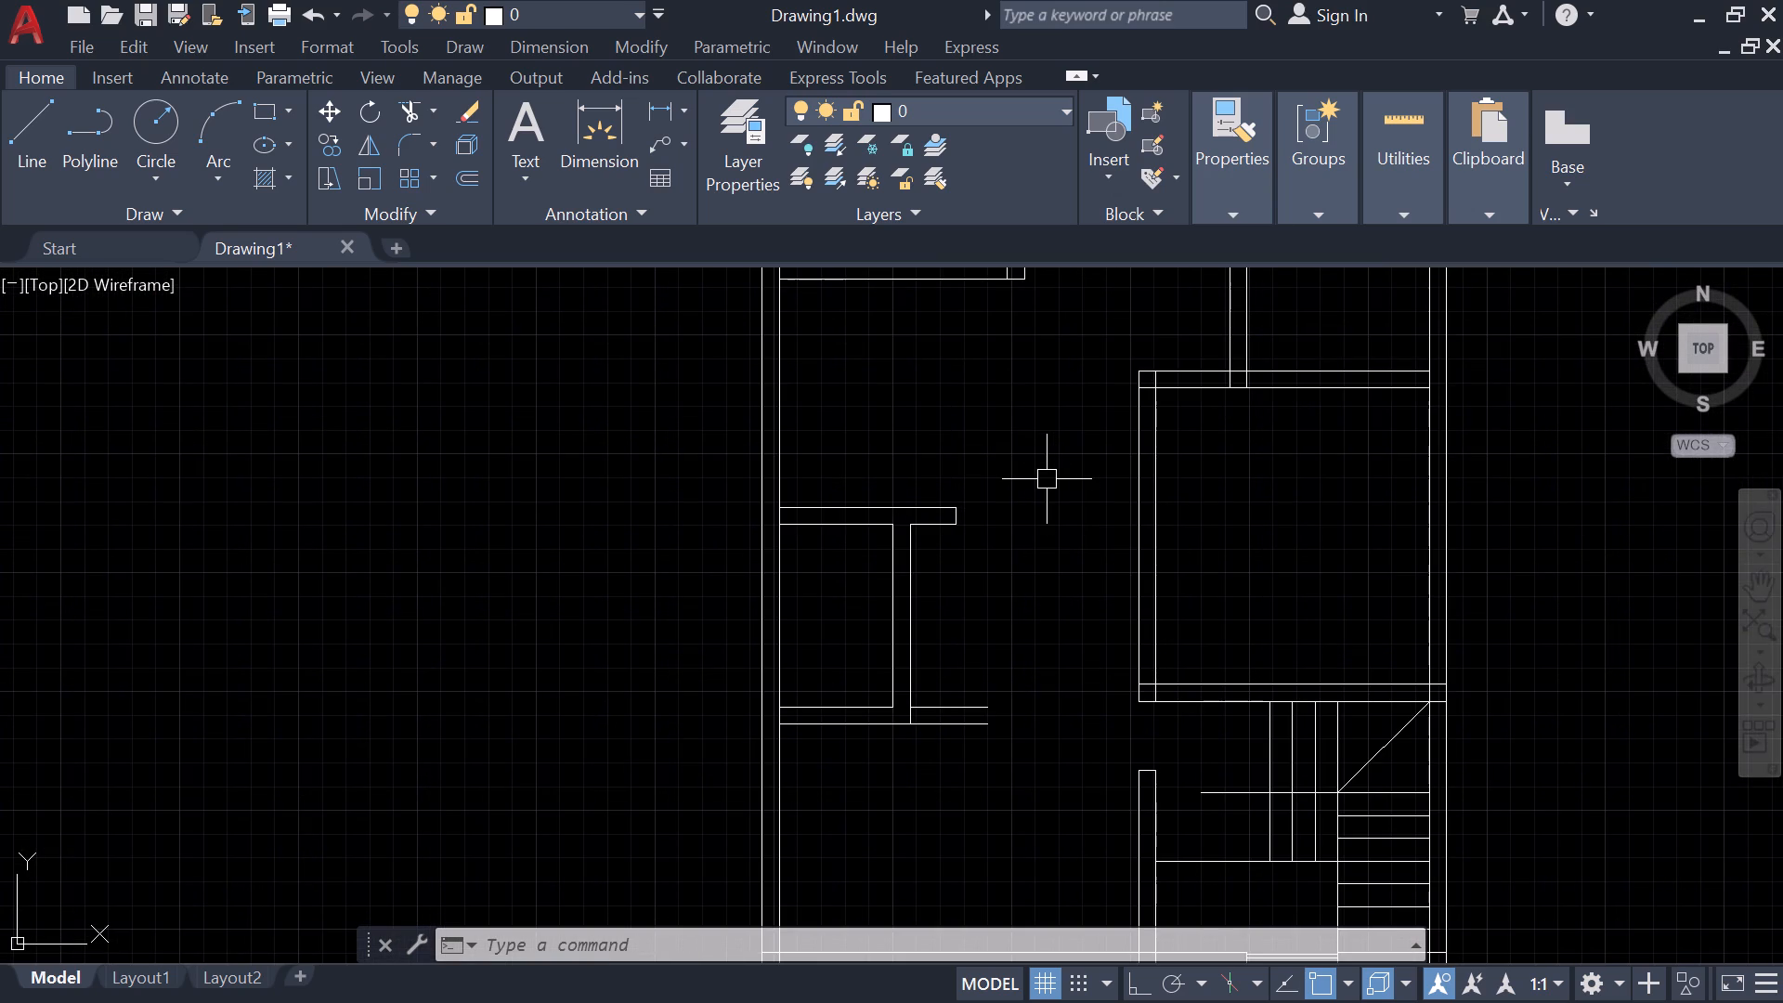
{"action": "scroll", "coordinate": [1003, 611], "scroll_direction": "down", "scroll_amount": 1}
Trim the crossing lines where the vertical partition, horizontal wall and lower room's right wall meet, leaving the wall junction open inside.
{"action": "middle_click_drag", "start_coordinate": [990, 670], "coordinate": [1080, 501]}
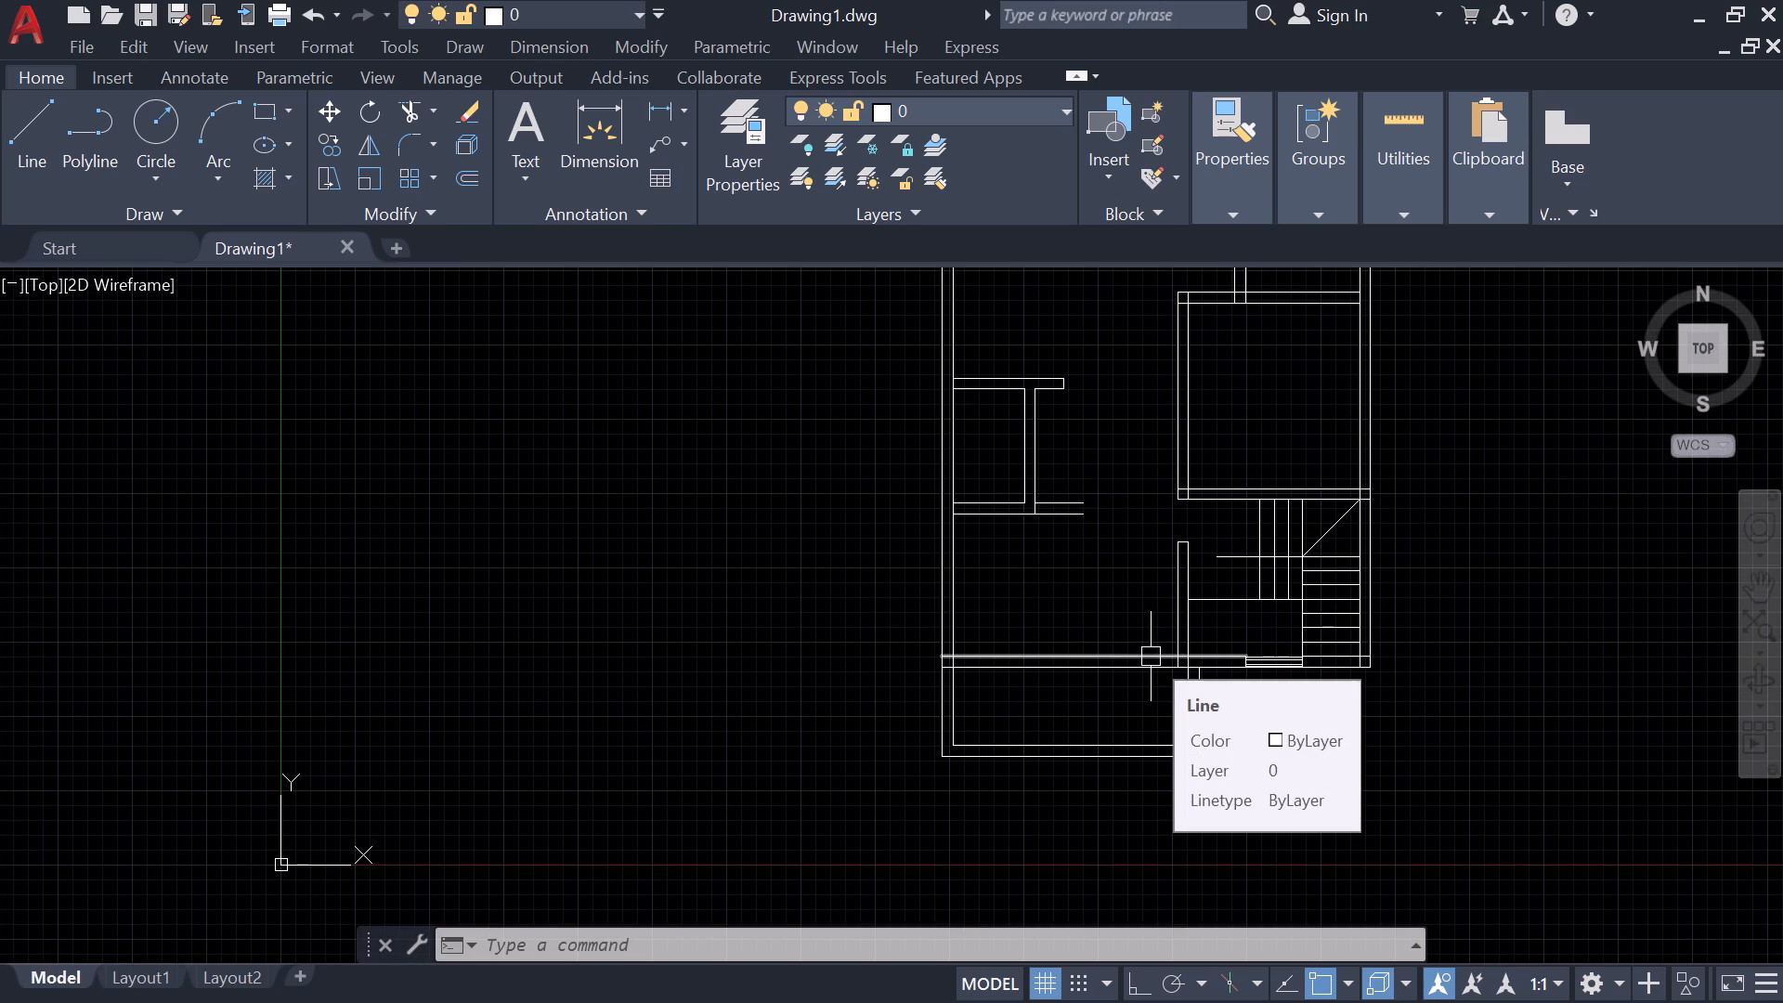
{"action": "scroll", "coordinate": [1203, 680], "scroll_direction": "up", "scroll_amount": 4}
{"action": "key", "text": "Escape"}
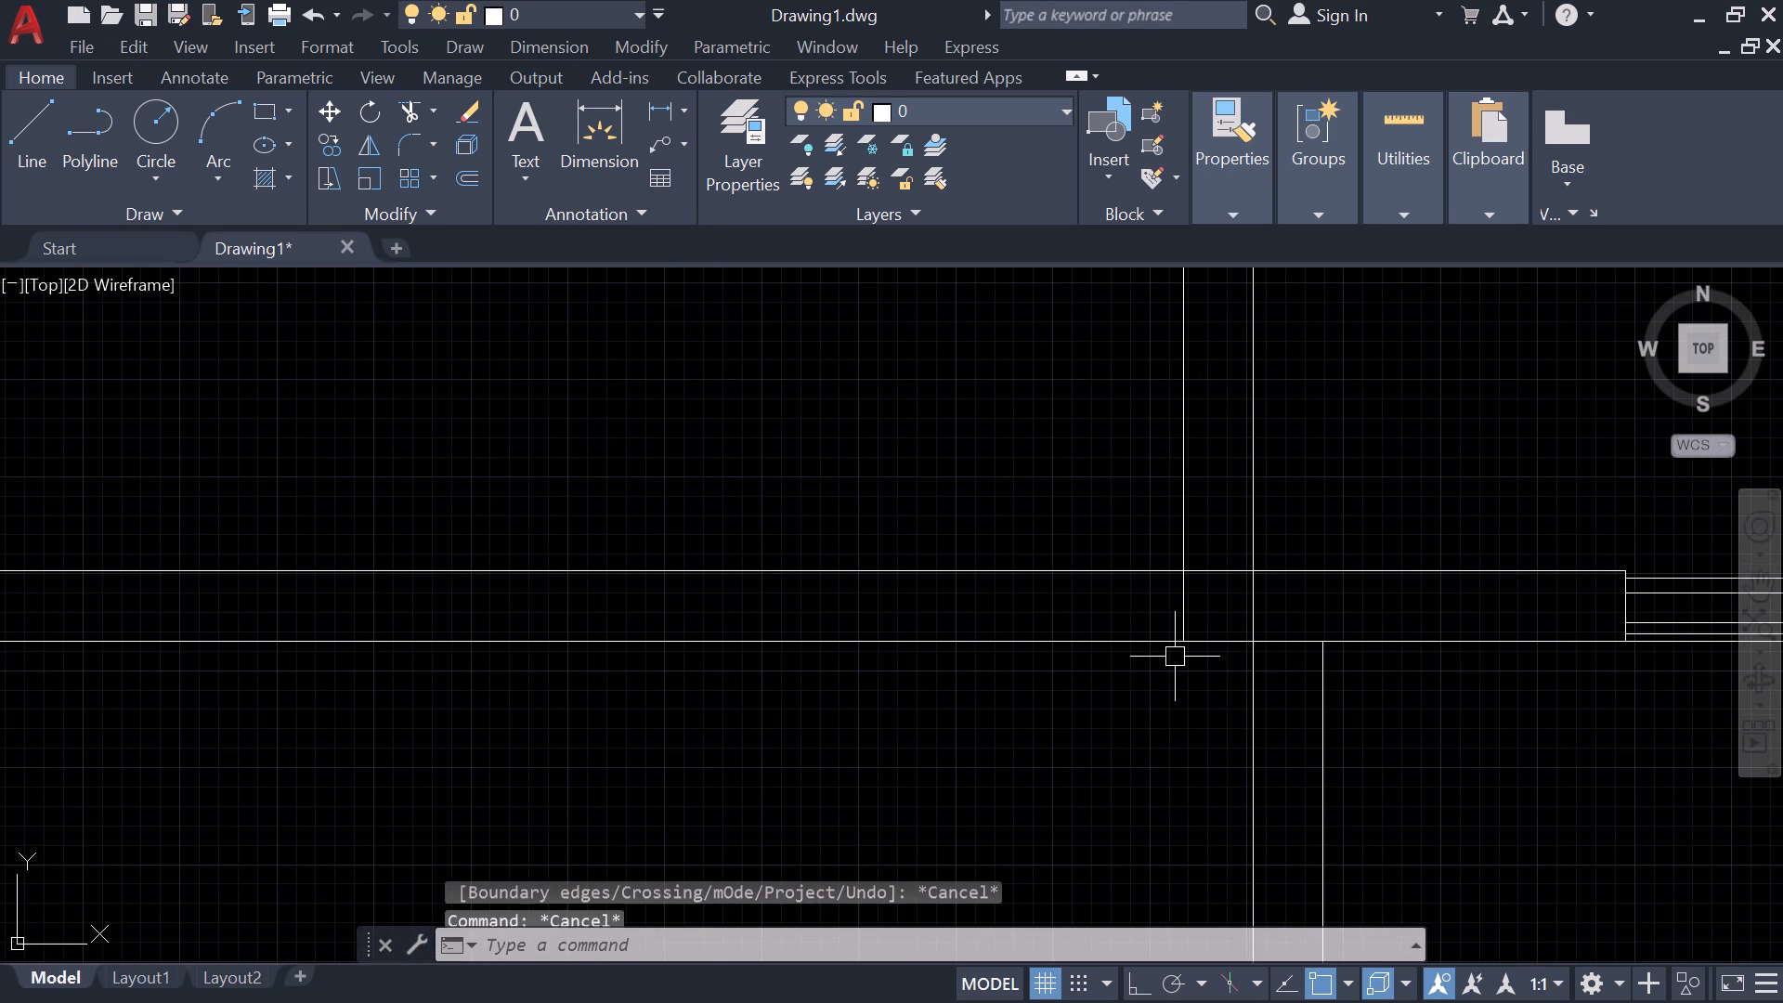
{"action": "key", "text": "t"}
{"action": "key", "text": "r"}
{"action": "key", "text": "space"}
{"action": "left_click_drag", "start_coordinate": [1155, 604], "coordinate": [1196, 556]}
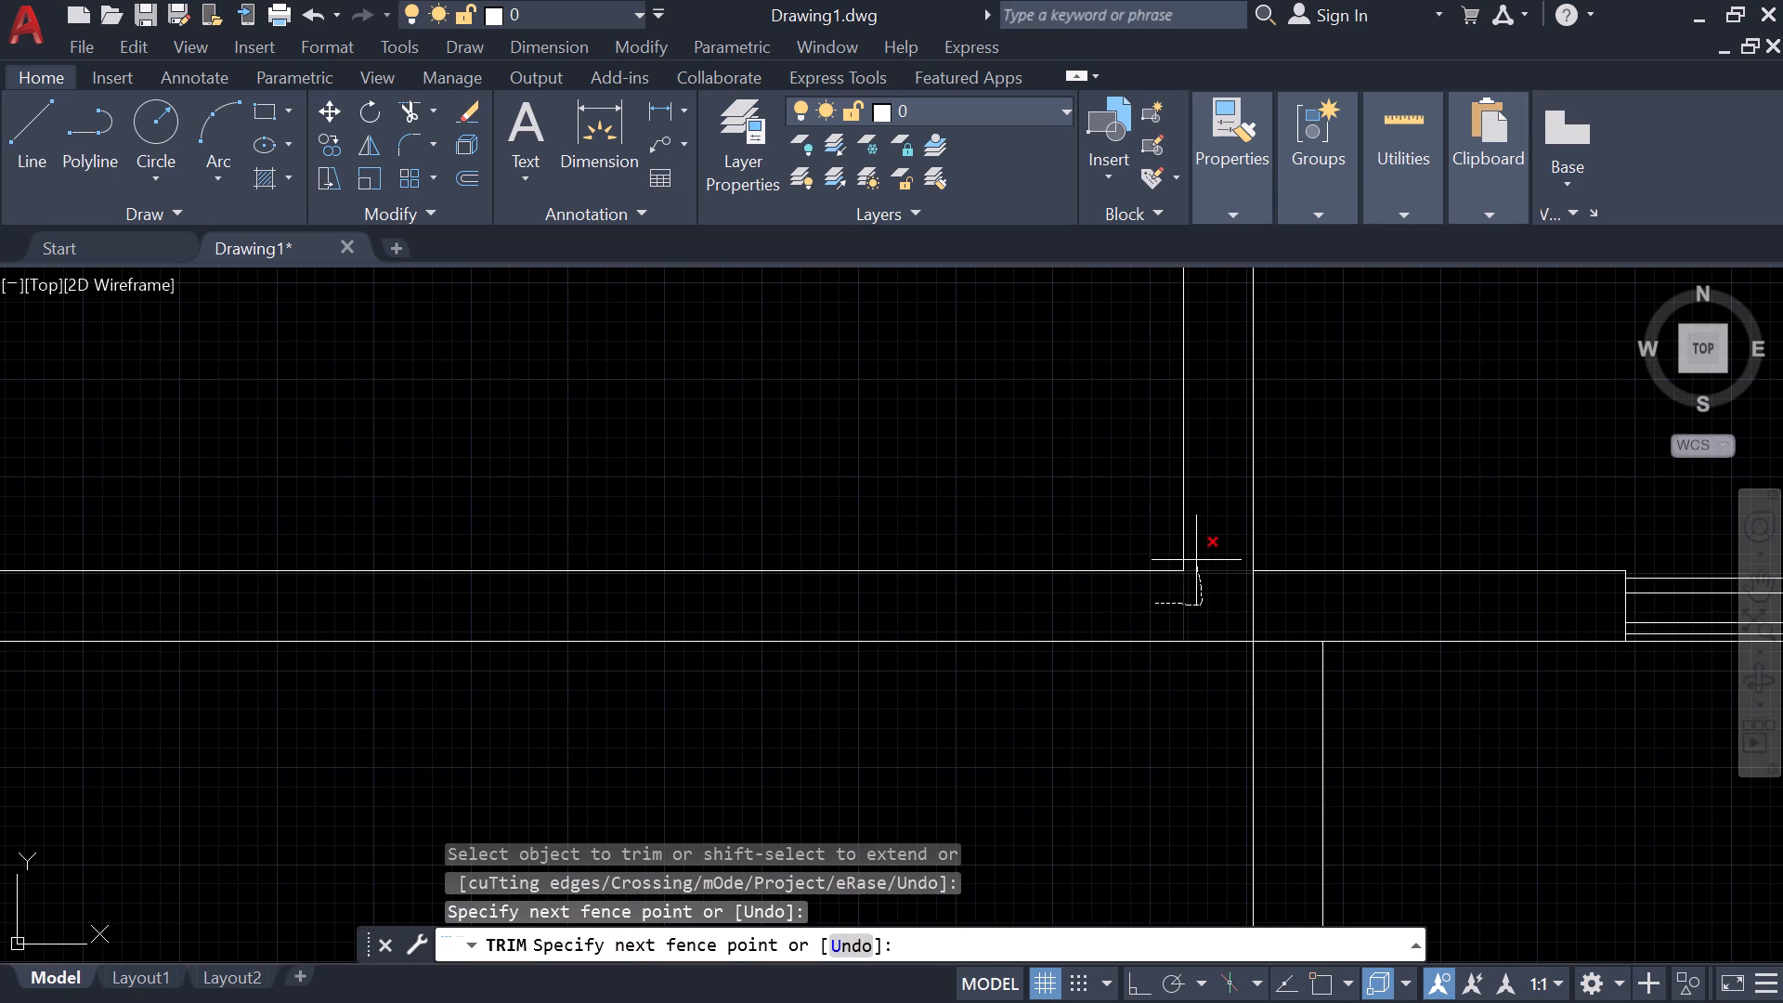
{"action": "left_click_drag", "start_coordinate": [1196, 556], "coordinate": [1288, 684]}
{"action": "scroll", "coordinate": [1308, 655], "scroll_direction": "down", "scroll_amount": 1}
{"action": "middle_click_drag", "start_coordinate": [1313, 635], "coordinate": [1133, 694]}
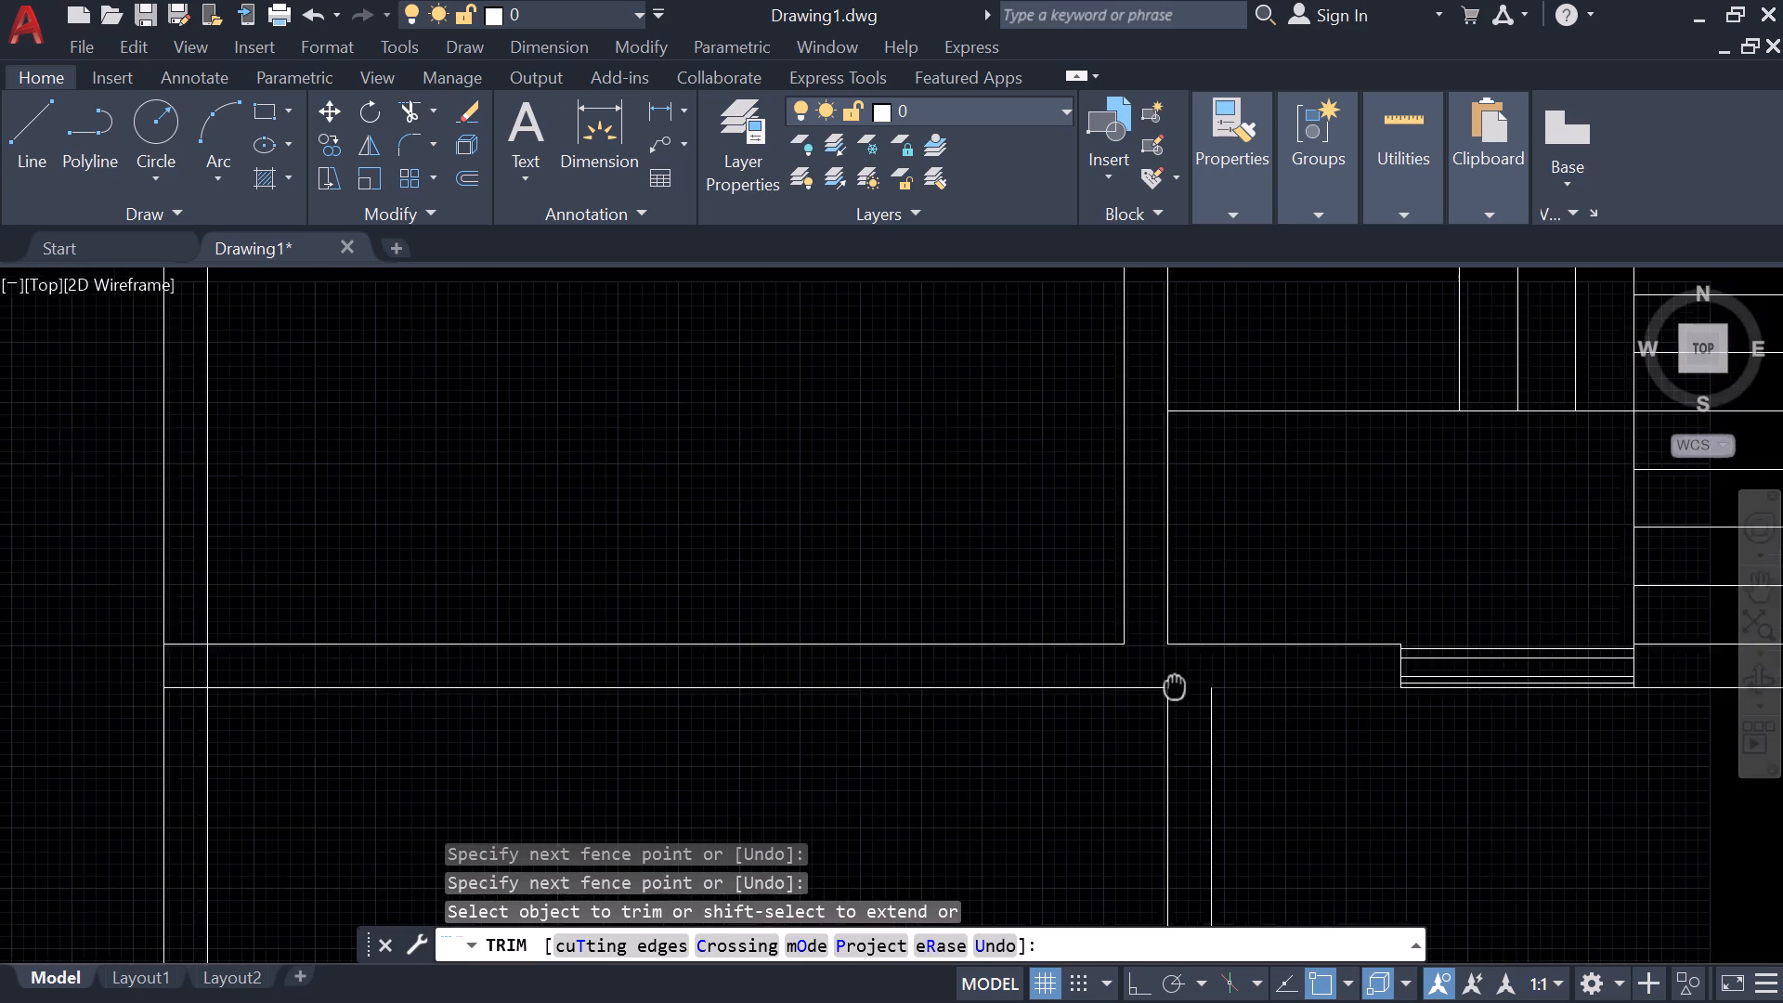
{"action": "middle_click_drag", "start_coordinate": [1133, 694], "coordinate": [1110, 697]}
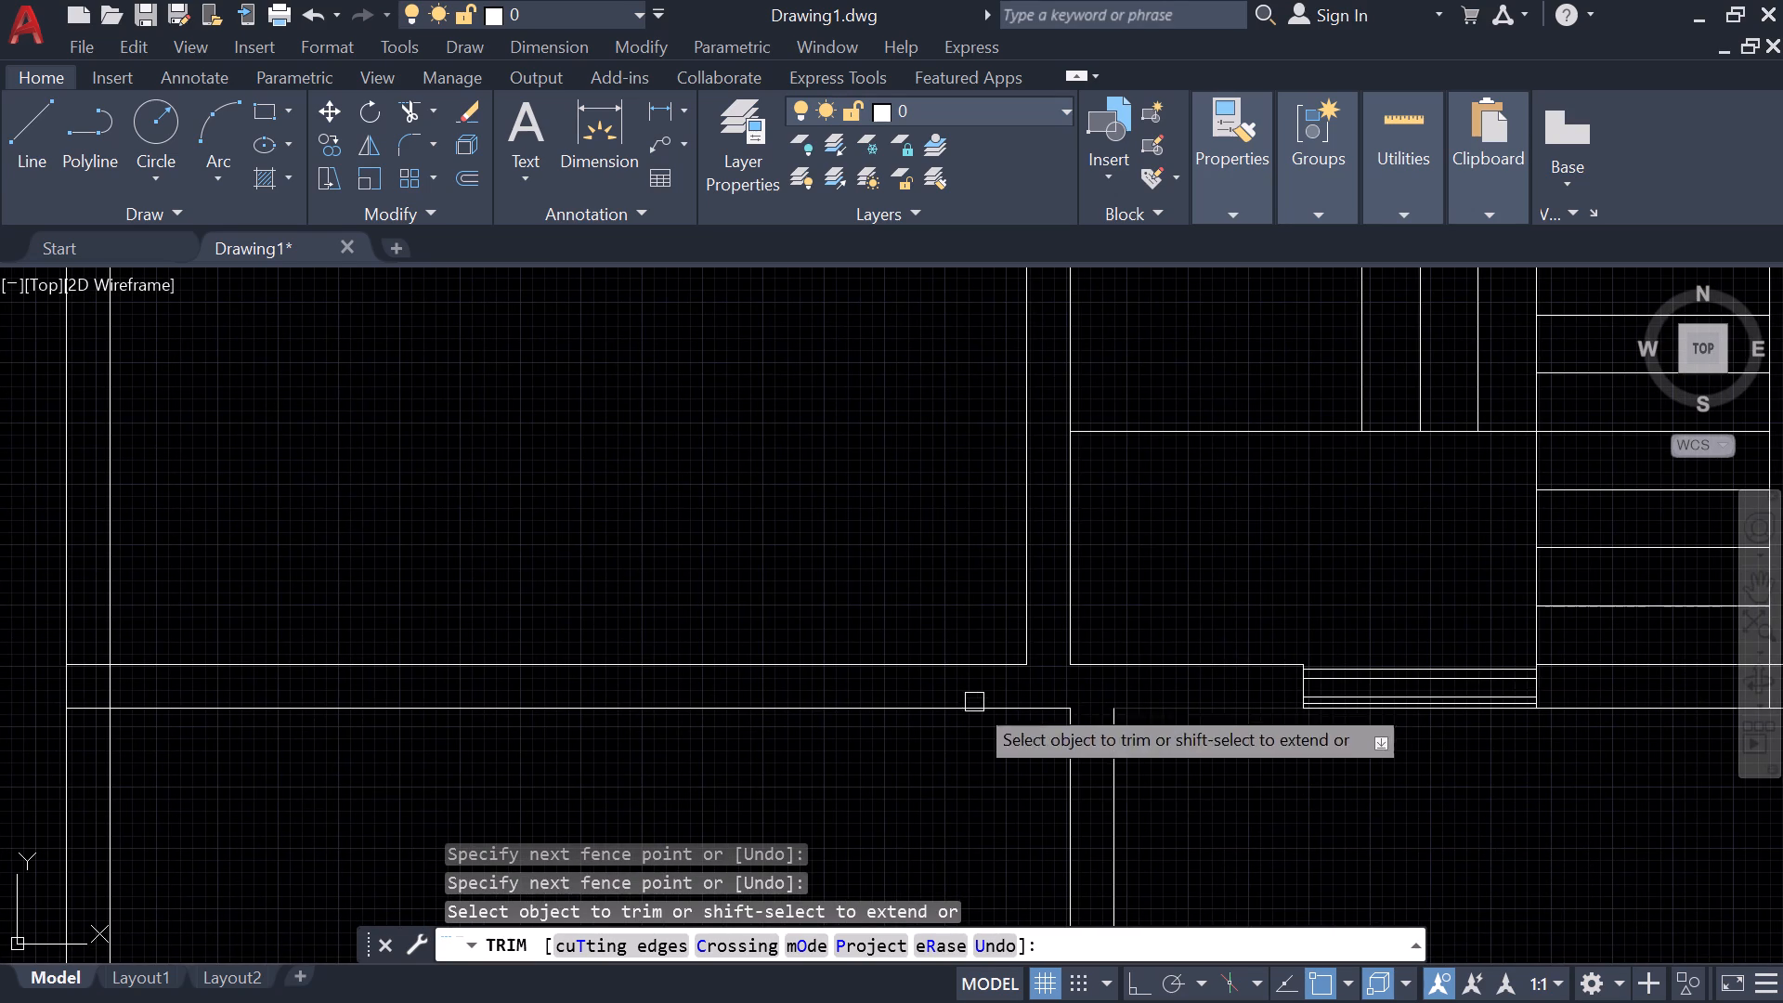
{"action": "key", "text": "Escape"}
Trim the bottom wall's outer line across the window opening beside the stairs.
{"action": "scroll", "coordinate": [1439, 728], "scroll_direction": "up", "scroll_amount": 3}
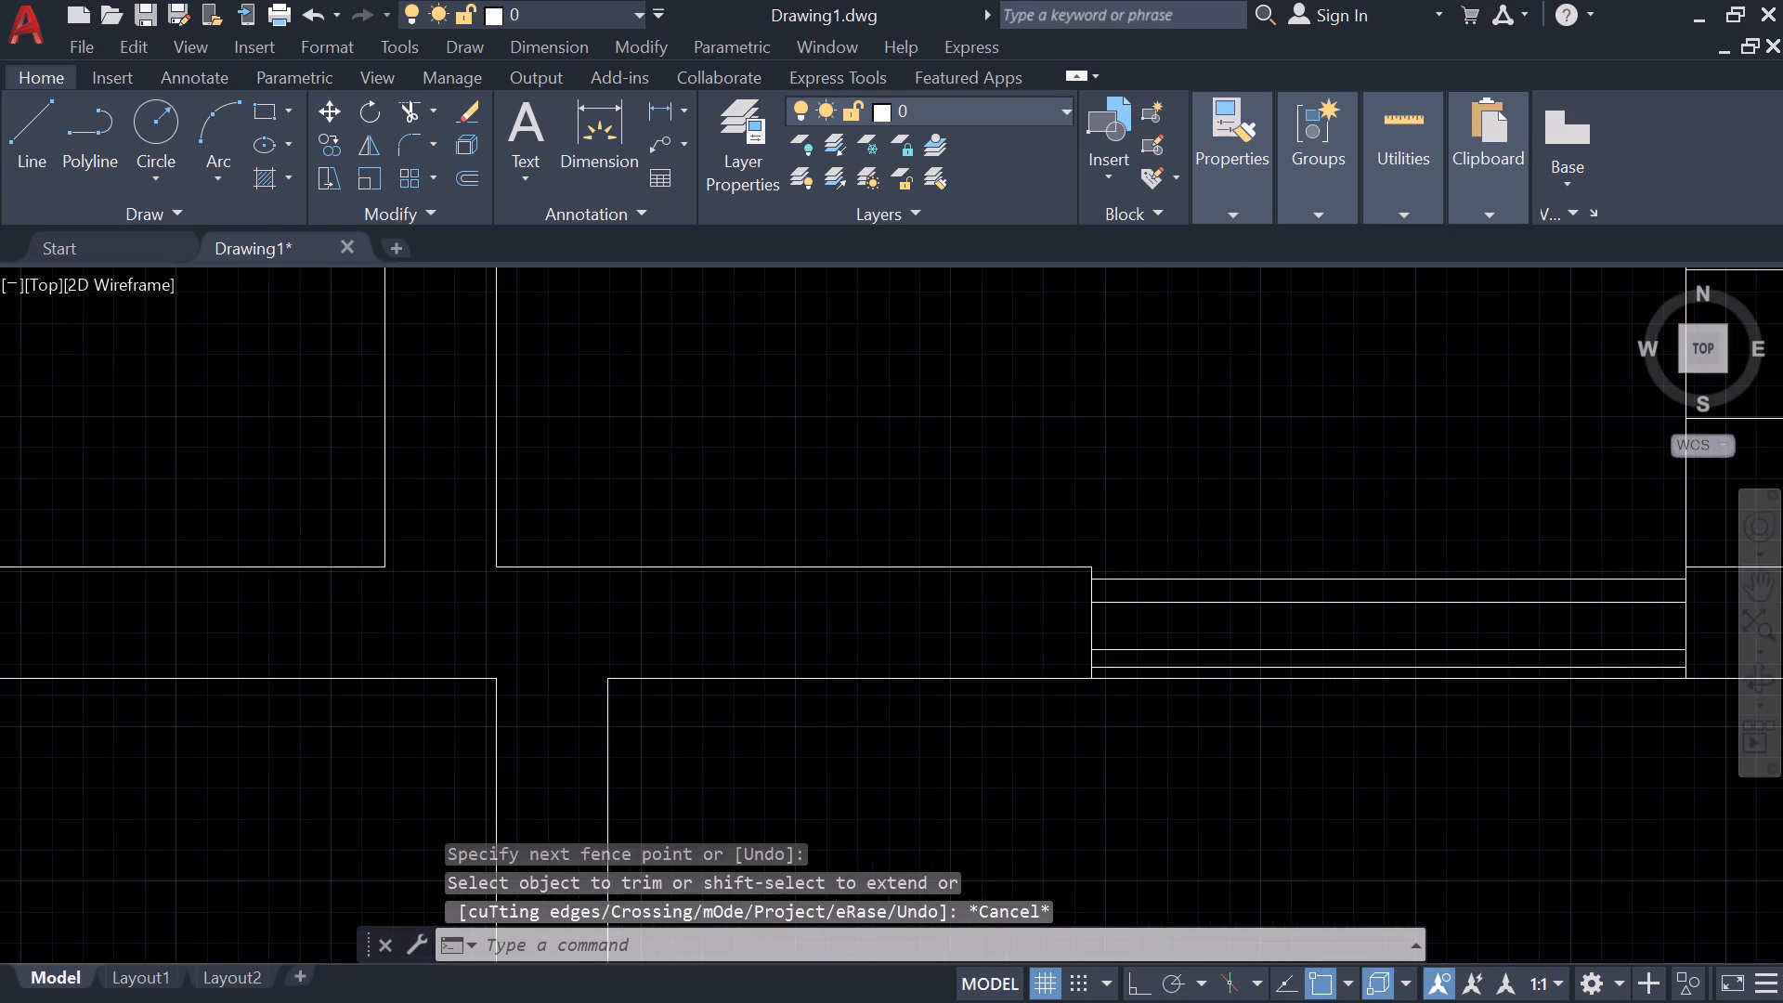
{"action": "type", "text": "tr"}
{"action": "key", "text": "space"}
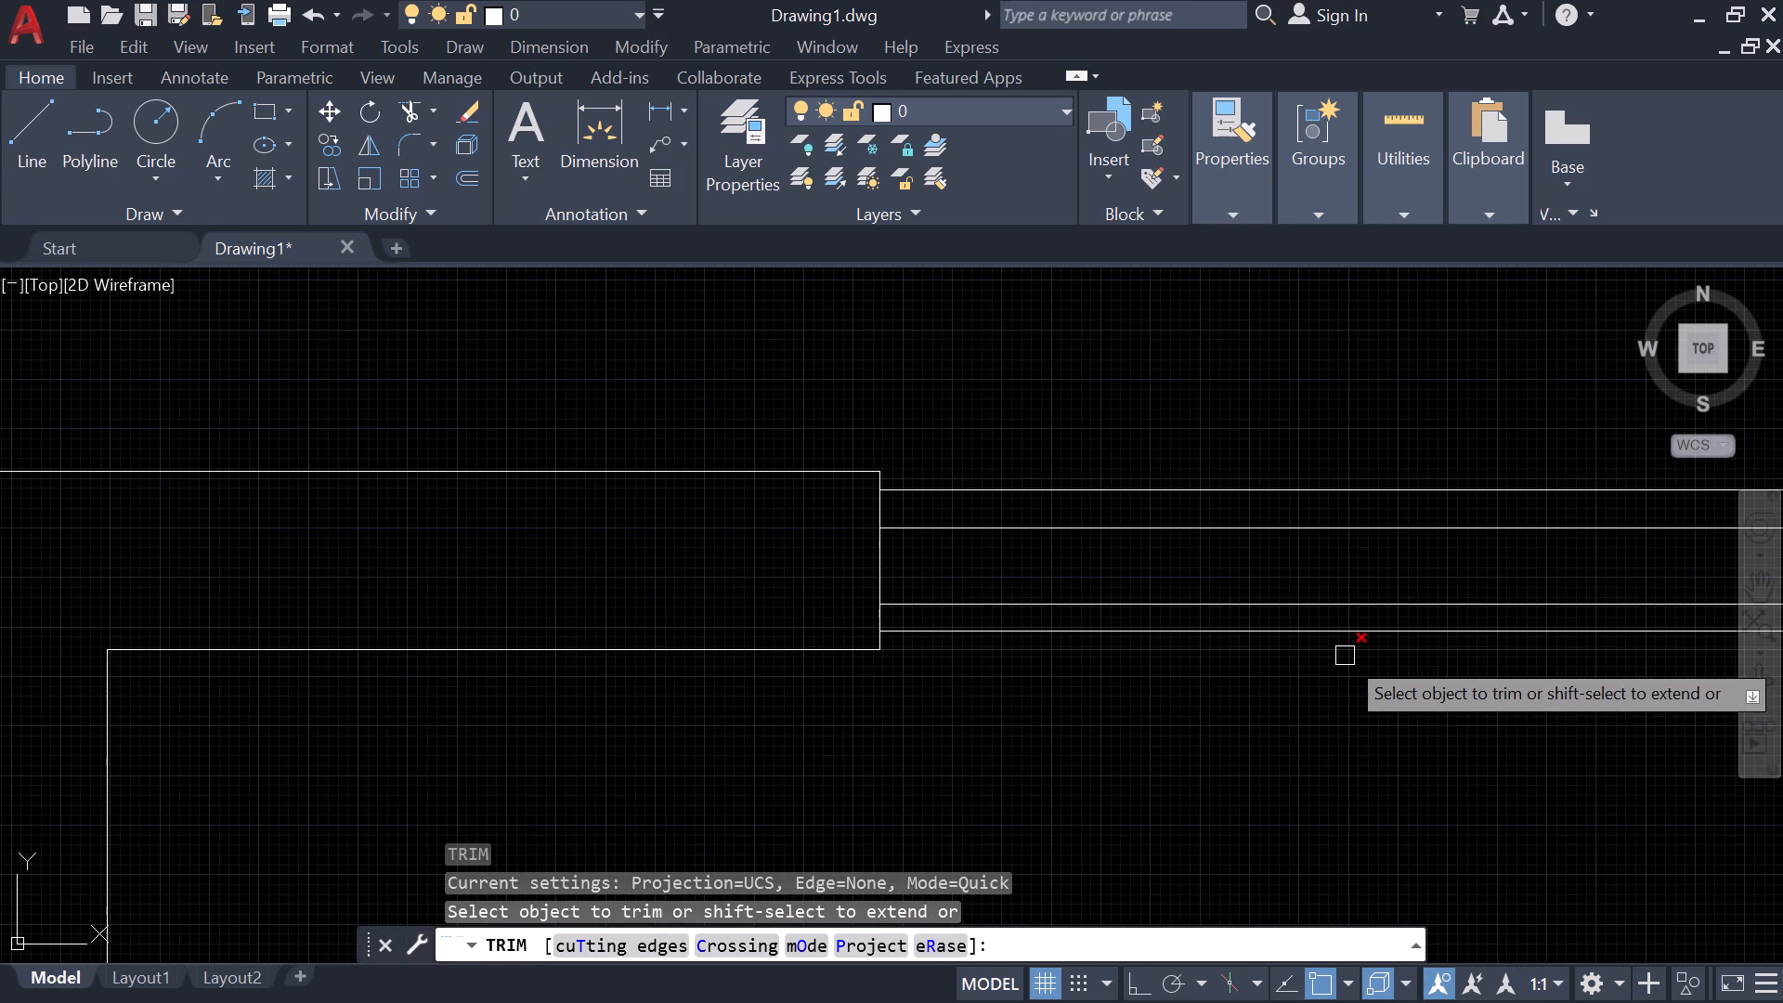
{"action": "left_click", "coordinate": [1345, 656]}
{"action": "scroll", "coordinate": [1374, 705], "scroll_direction": "down", "scroll_amount": 1}
{"action": "middle_click_drag", "start_coordinate": [1359, 717], "coordinate": [759, 772]}
{"action": "scroll", "coordinate": [1251, 787], "scroll_direction": "down", "scroll_amount": 2}
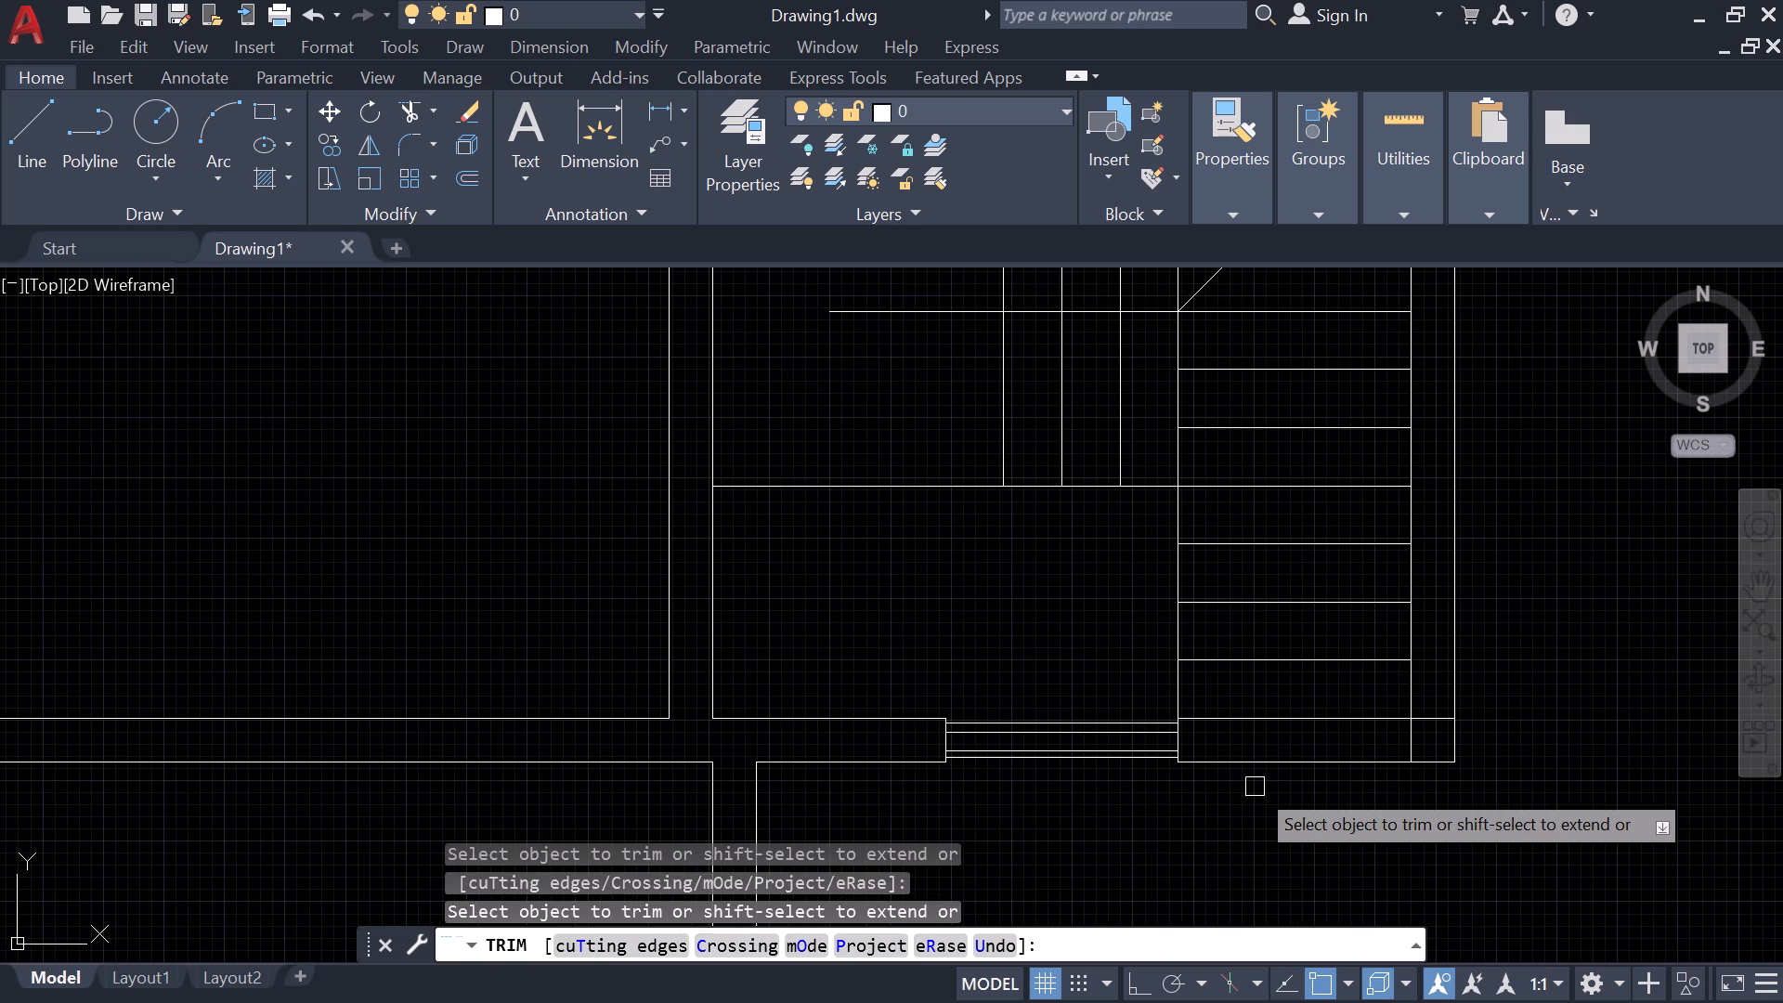
{"action": "key", "text": "Escape"}
Trim the stair room's bottom wall inner line where it crosses the right exterior wall at the corner.
{"action": "scroll", "coordinate": [1422, 756], "scroll_direction": "up", "scroll_amount": 4}
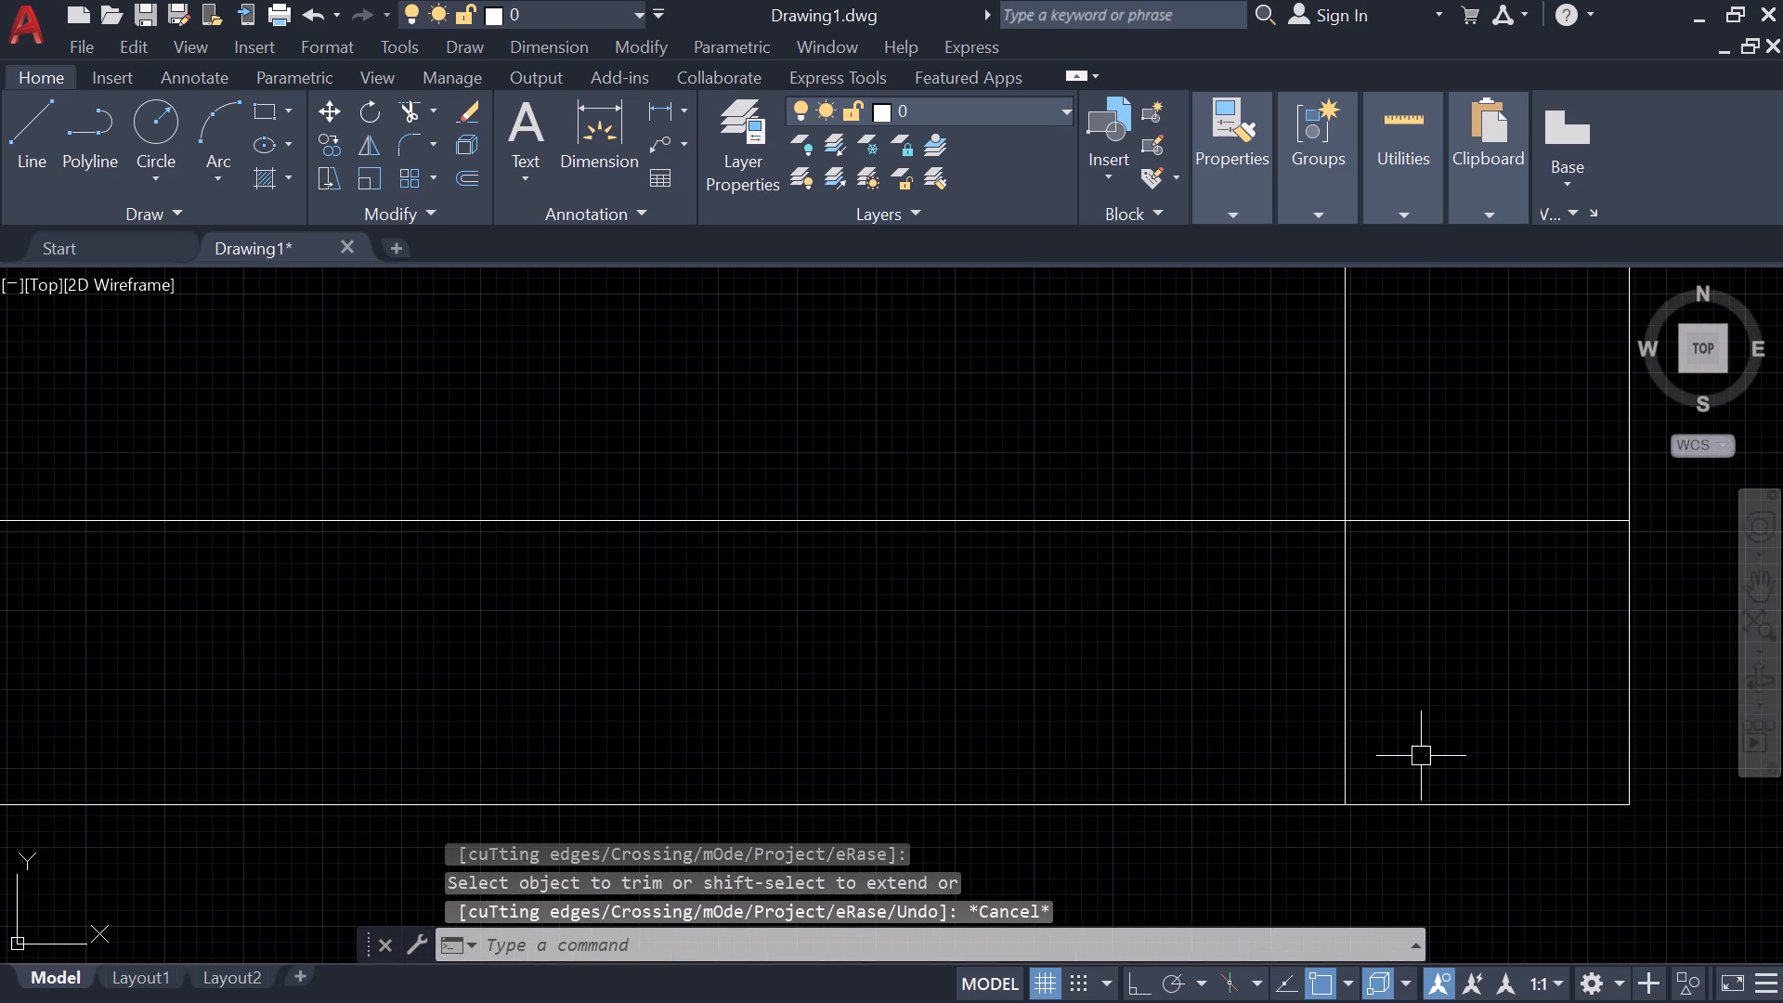
{"action": "scroll", "coordinate": [1420, 756], "scroll_direction": "down", "scroll_amount": 2}
{"action": "key", "text": "r"}
{"action": "key", "text": "Escape"}
{"action": "type", "text": "tr"}
{"action": "key", "text": "space"}
{"action": "left_click_drag", "start_coordinate": [1464, 625], "coordinate": [1453, 713]}
{"action": "scroll", "coordinate": [1453, 713], "scroll_direction": "down", "scroll_amount": 2}
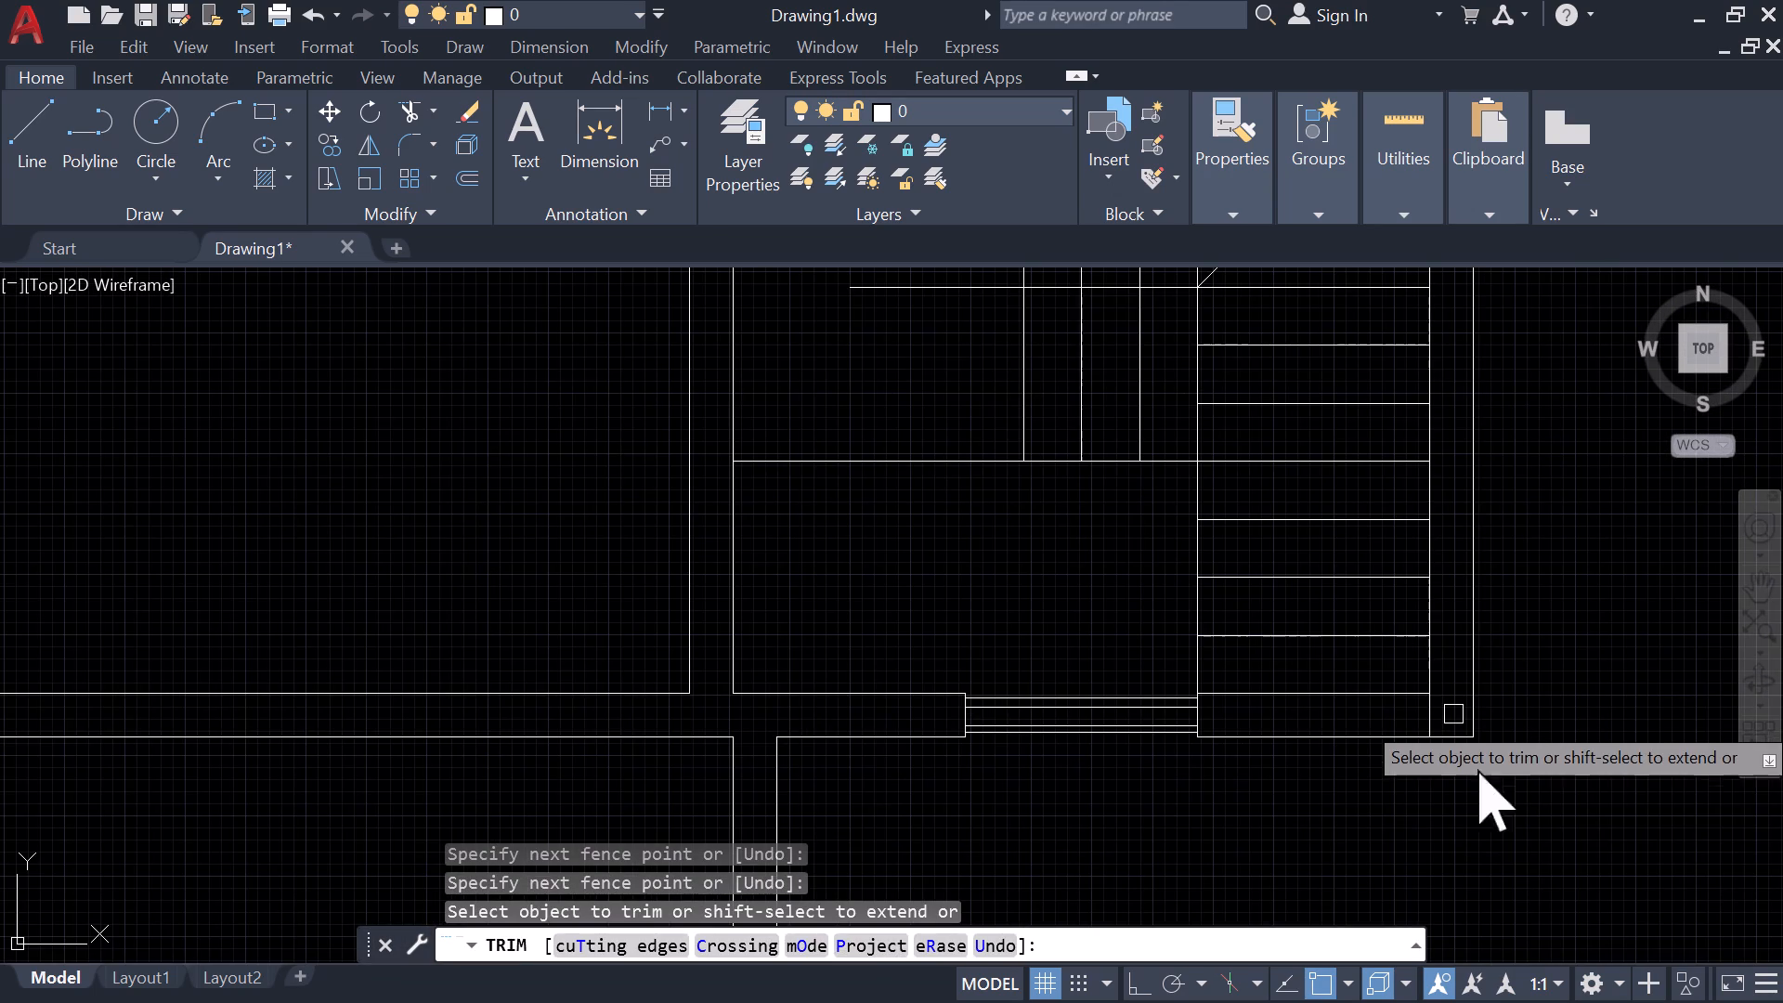
{"action": "key", "text": "Escape"}
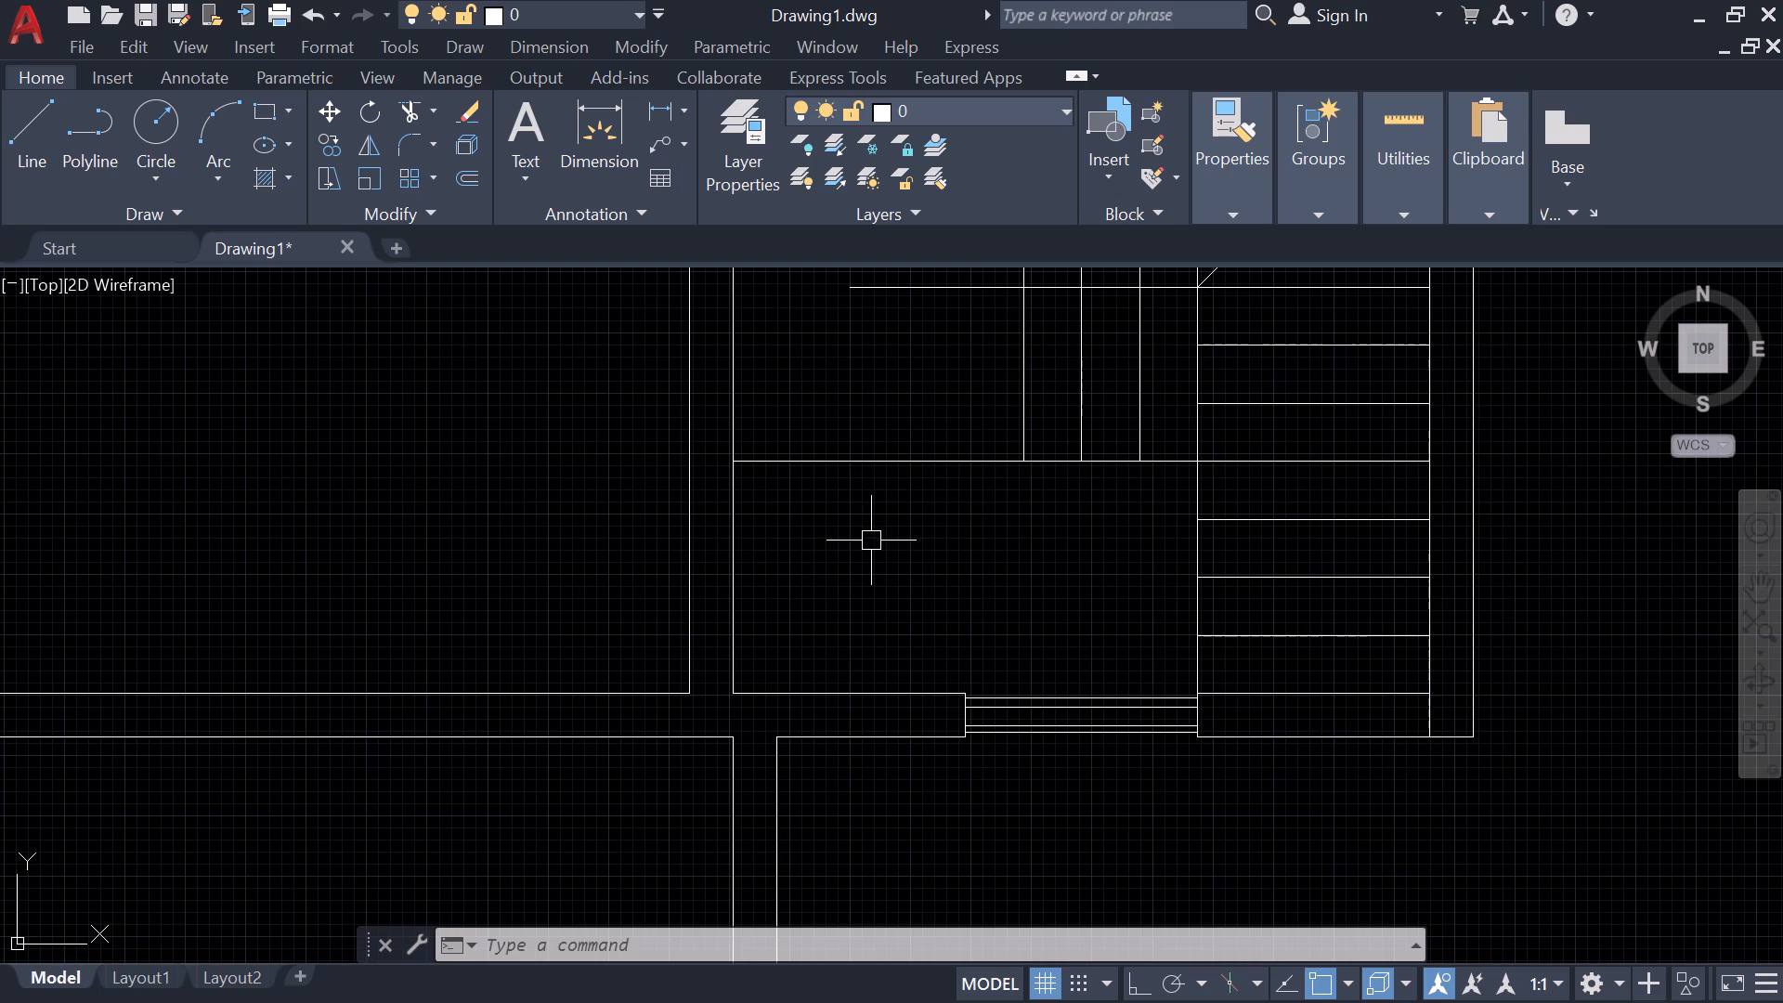
{"action": "scroll", "coordinate": [871, 552], "scroll_direction": "down", "scroll_amount": 4}
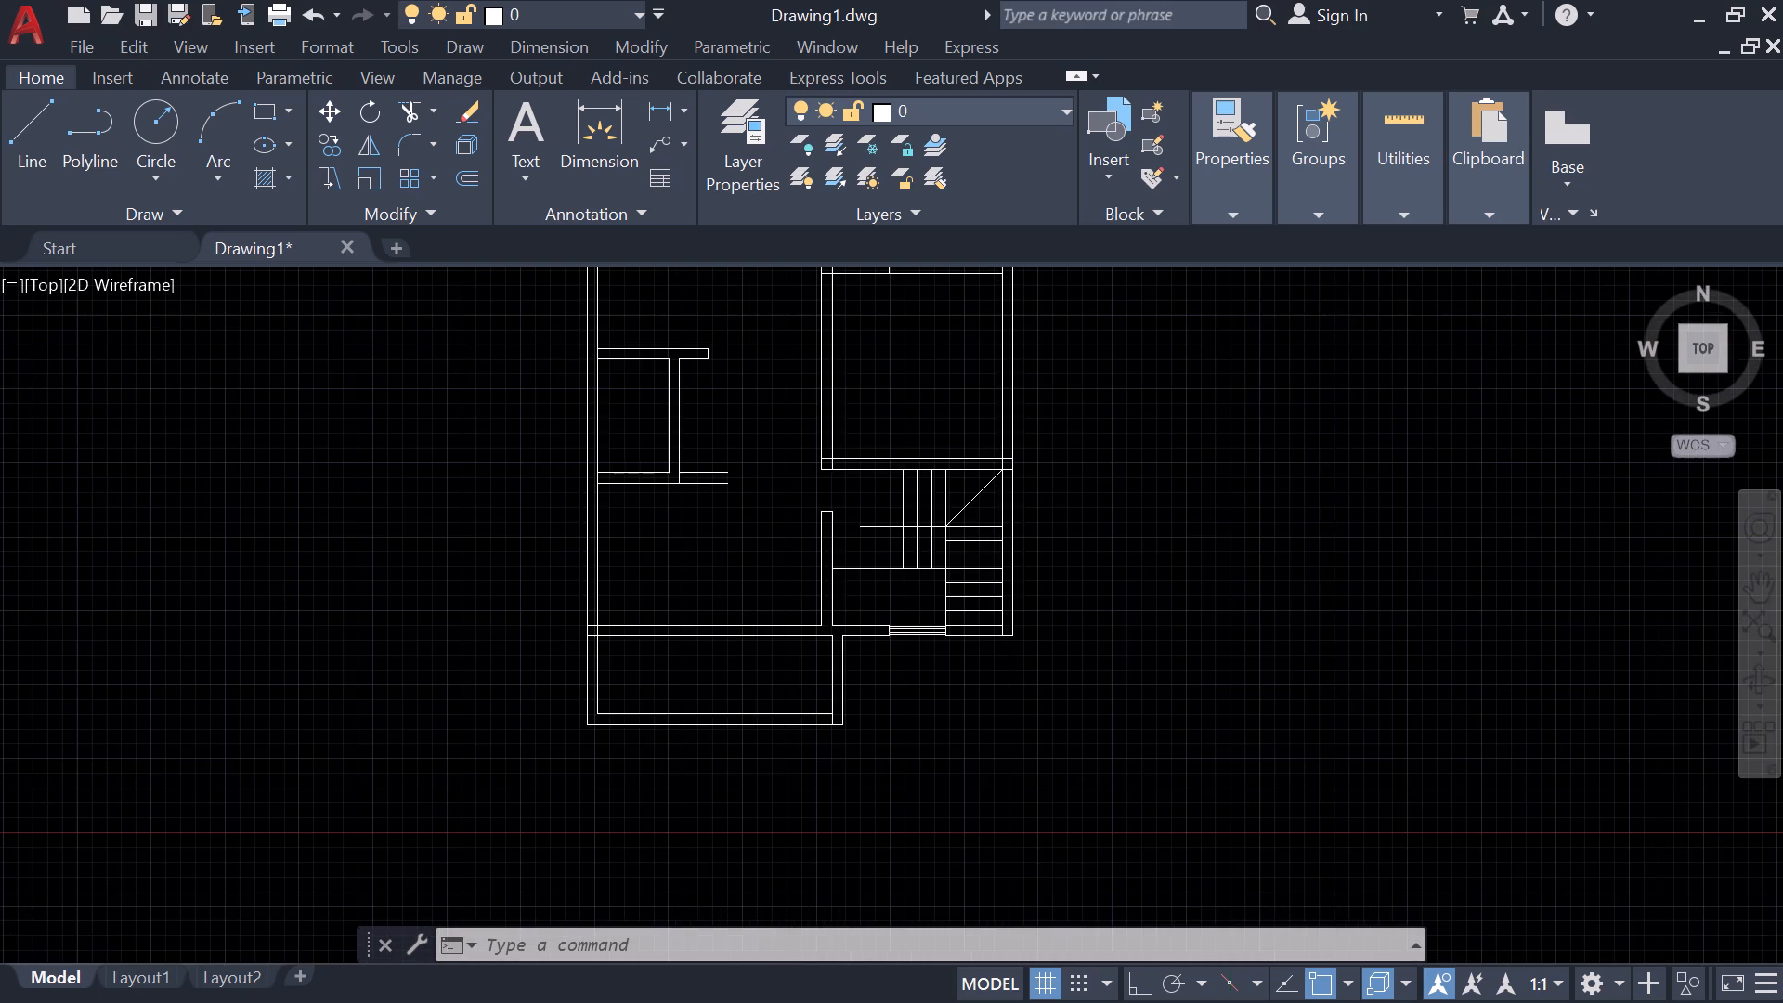
Insert the Door - Imperial block beside the stair room's outer corner, just outside the plan.
{"action": "middle_click_drag", "start_coordinate": [1086, 504], "coordinate": [1034, 573]}
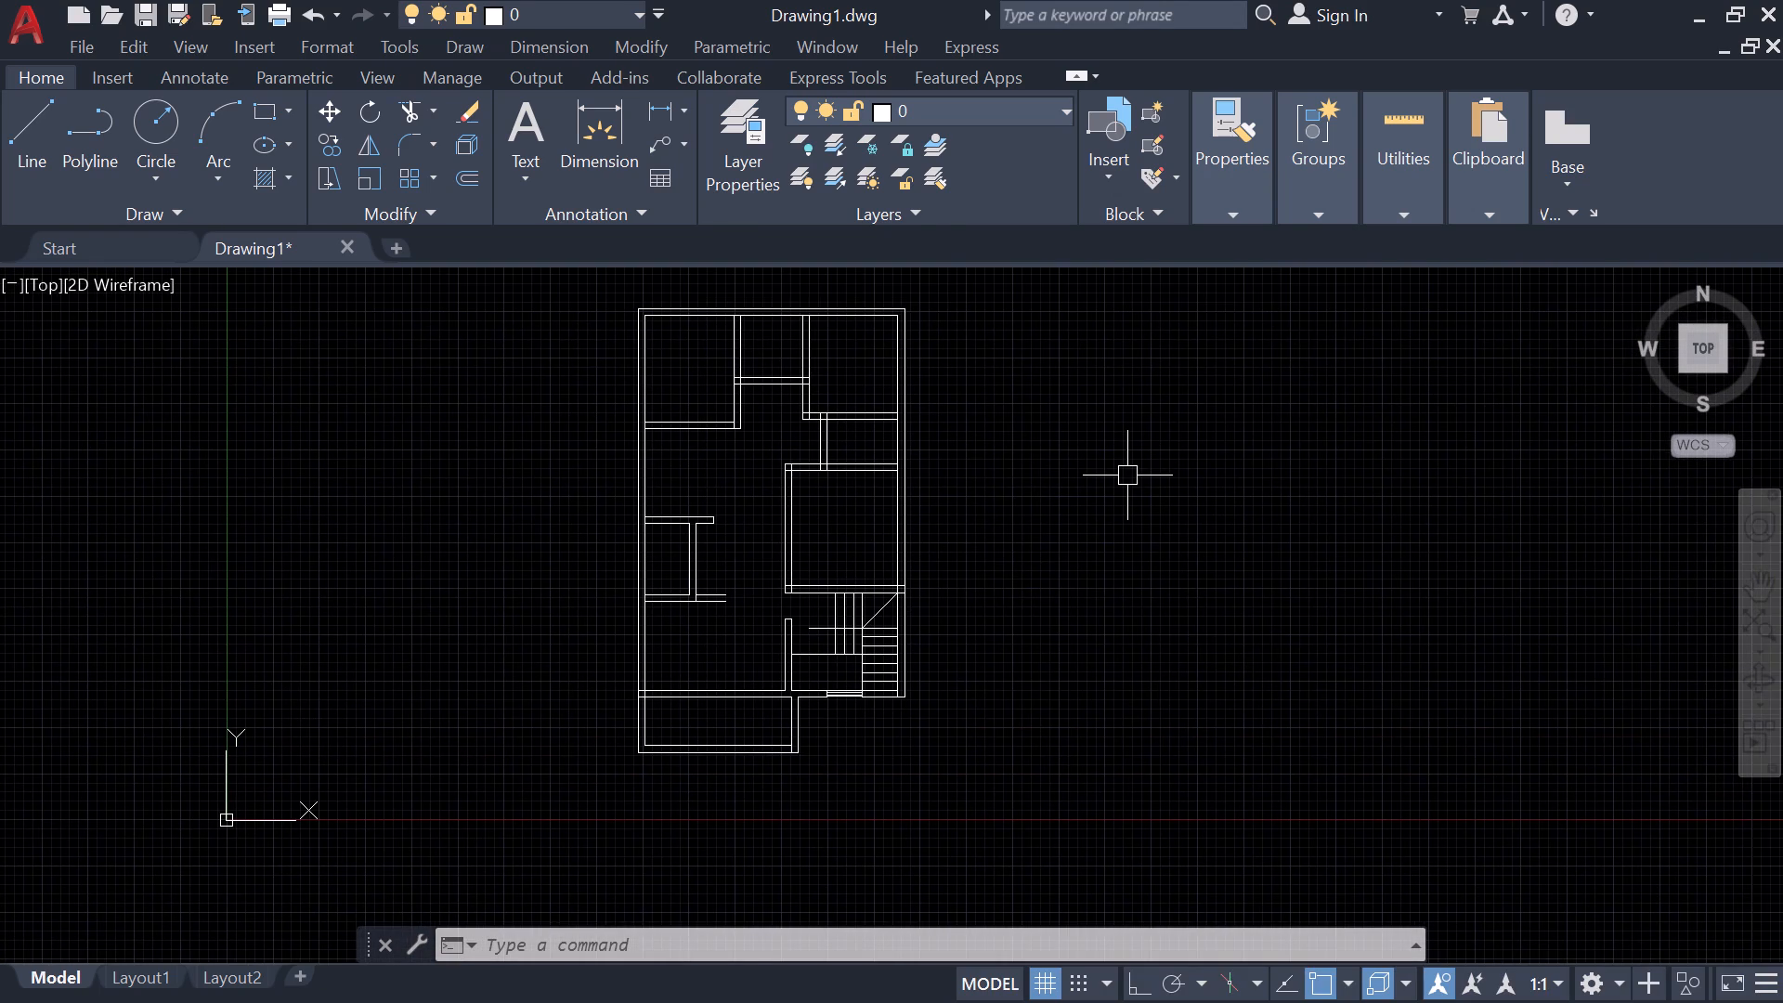
{"action": "key", "text": "ctrl+3"}
{"action": "left_click_drag", "start_coordinate": [1608, 267], "coordinate": [1320, 412]}
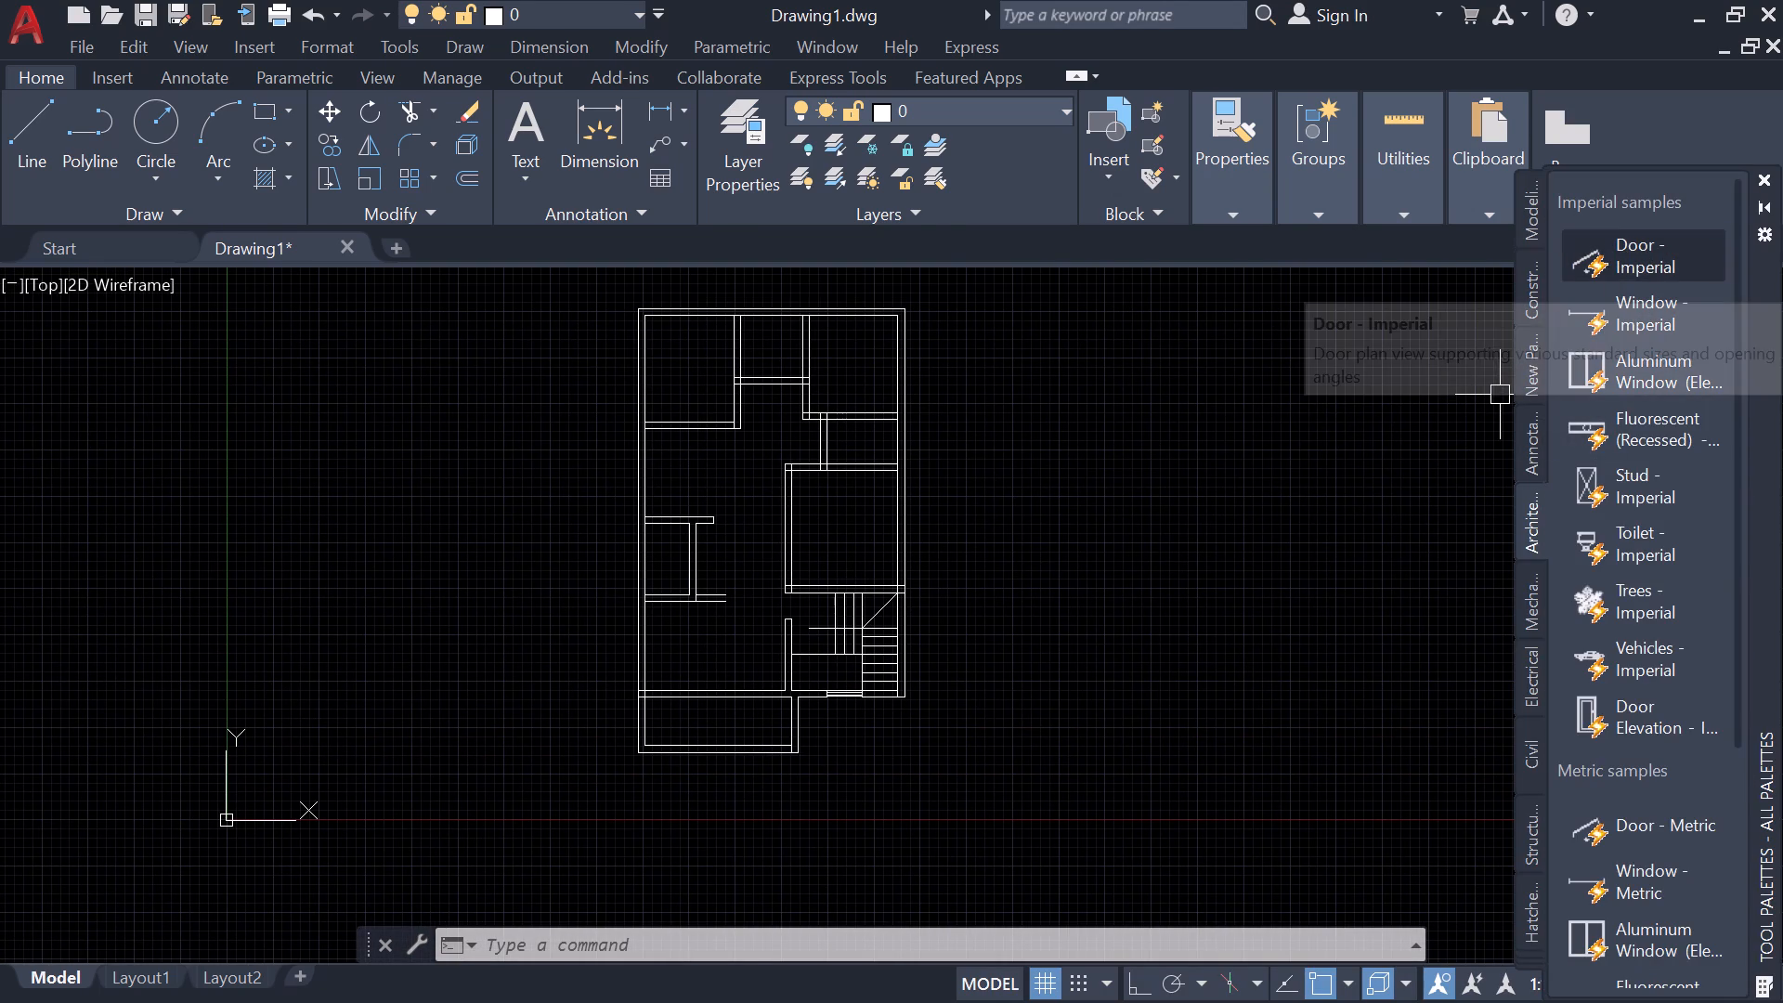
{"action": "left_click_drag", "start_coordinate": [1320, 412], "coordinate": [1074, 522]}
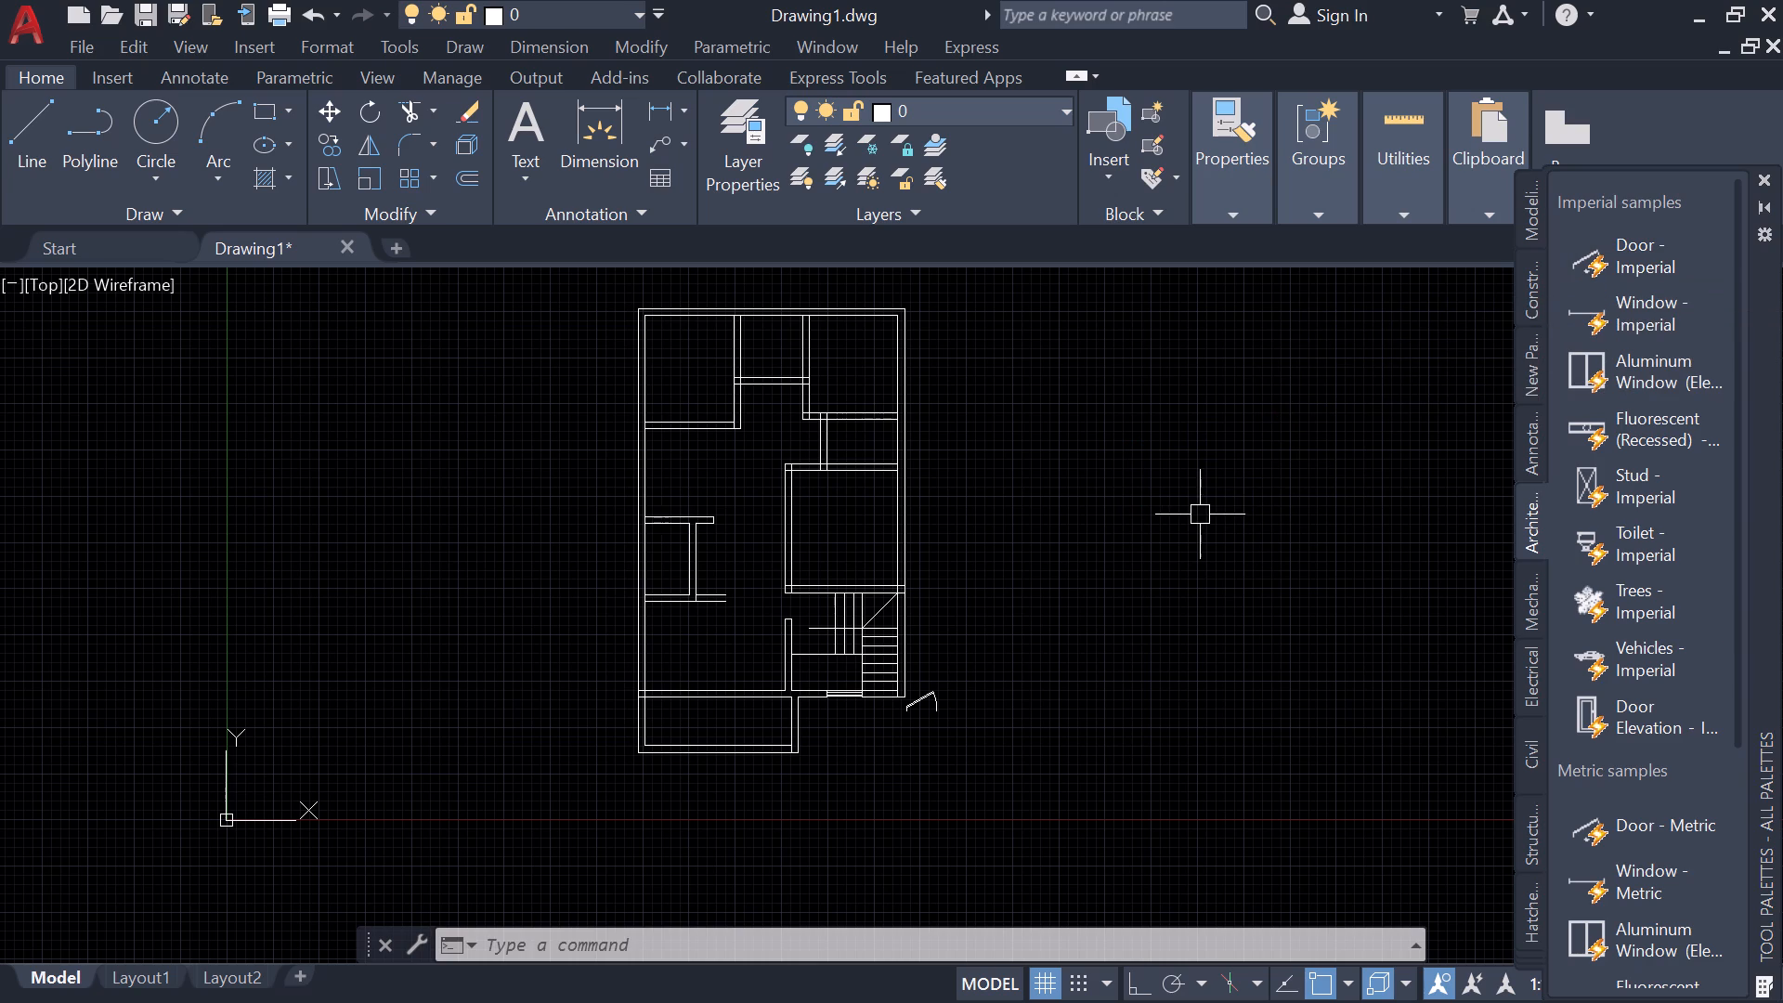
{"action": "key", "text": "Escape"}
Move the door block to the empty area outside the right exterior wall, beside the upper rooms.
{"action": "scroll", "coordinate": [972, 738], "scroll_direction": "up", "scroll_amount": 2}
{"action": "left_click", "coordinate": [868, 632]}
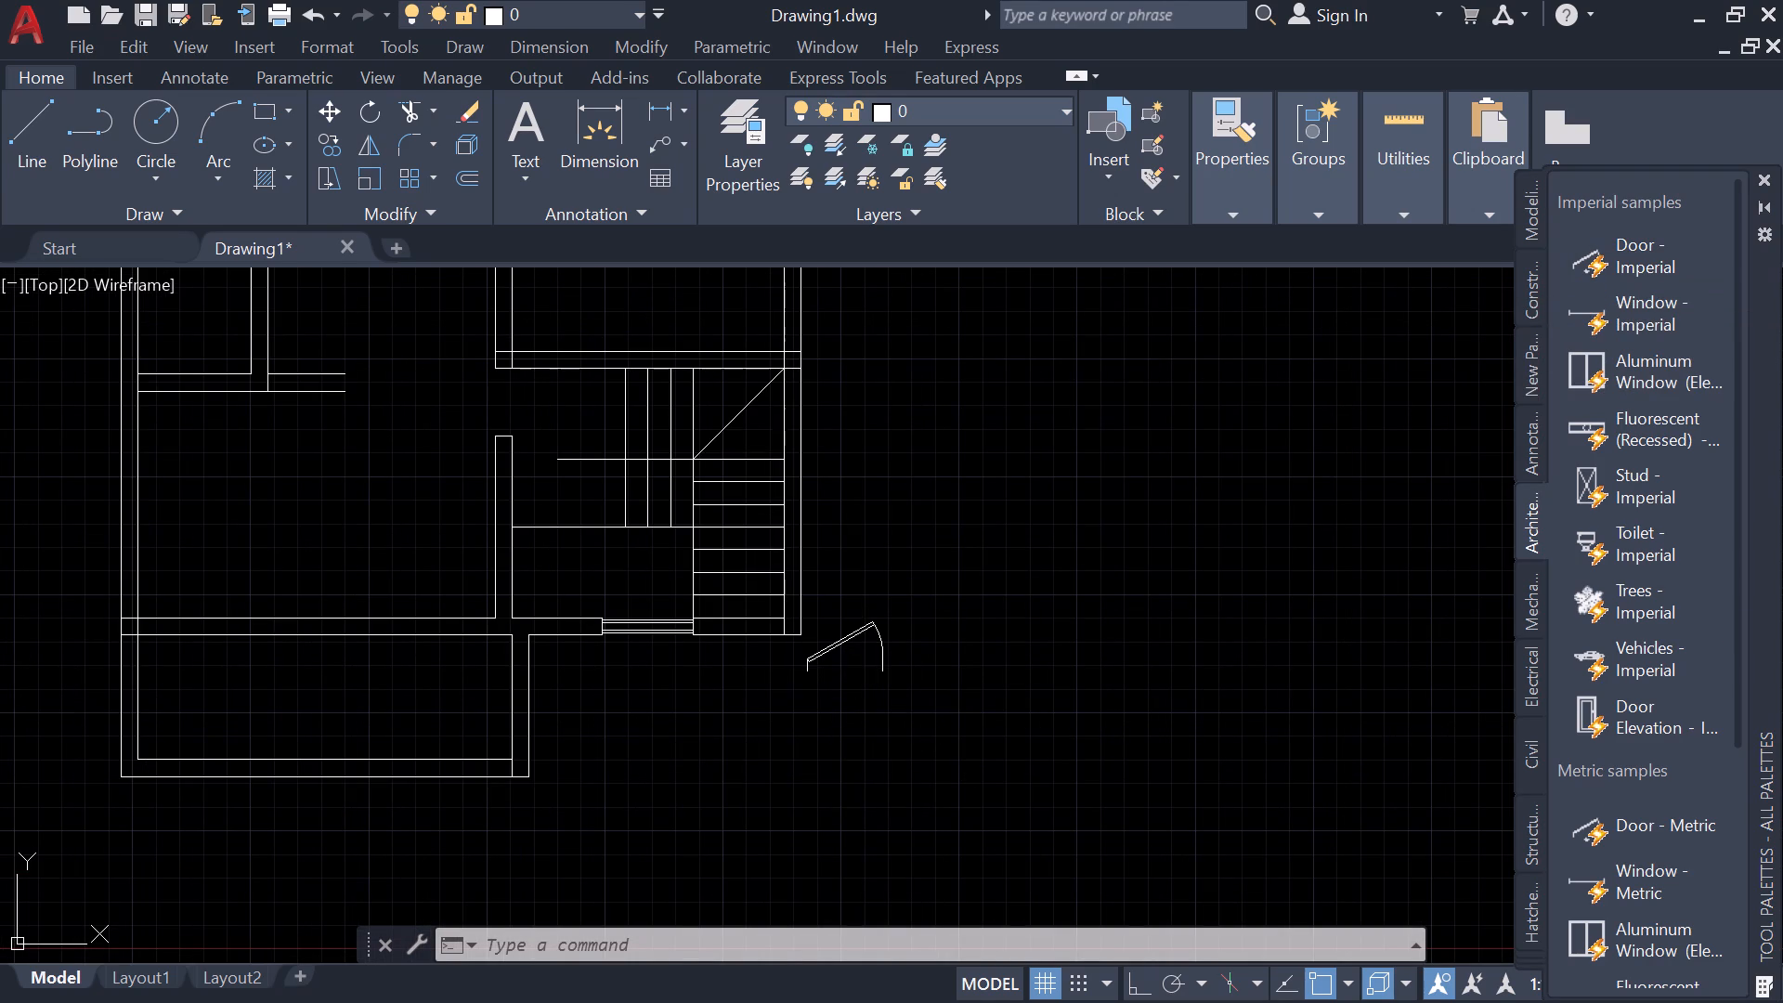
{"action": "type", "text": "m"}
{"action": "key", "text": "space"}
{"action": "left_click", "coordinate": [868, 631]}
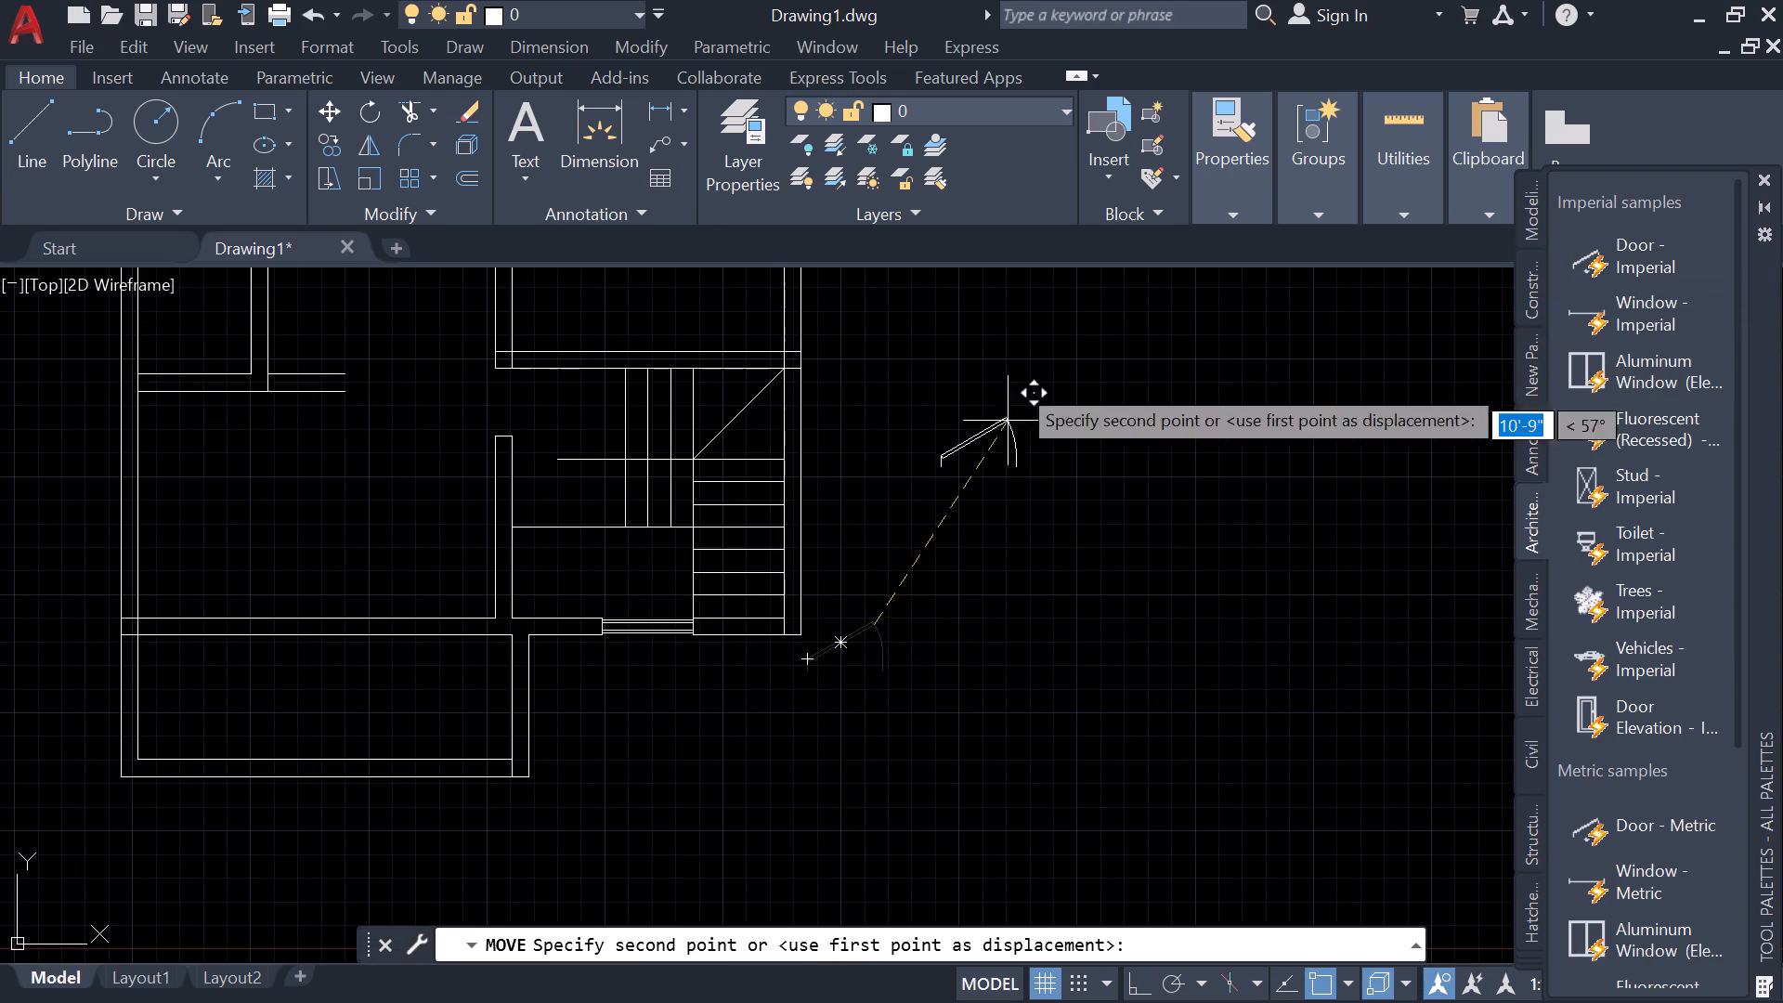
{"action": "scroll", "coordinate": [1023, 319], "scroll_direction": "down", "scroll_amount": 2}
{"action": "middle_click_drag", "start_coordinate": [1023, 322], "coordinate": [970, 599]}
{"action": "left_click", "coordinate": [962, 437]}
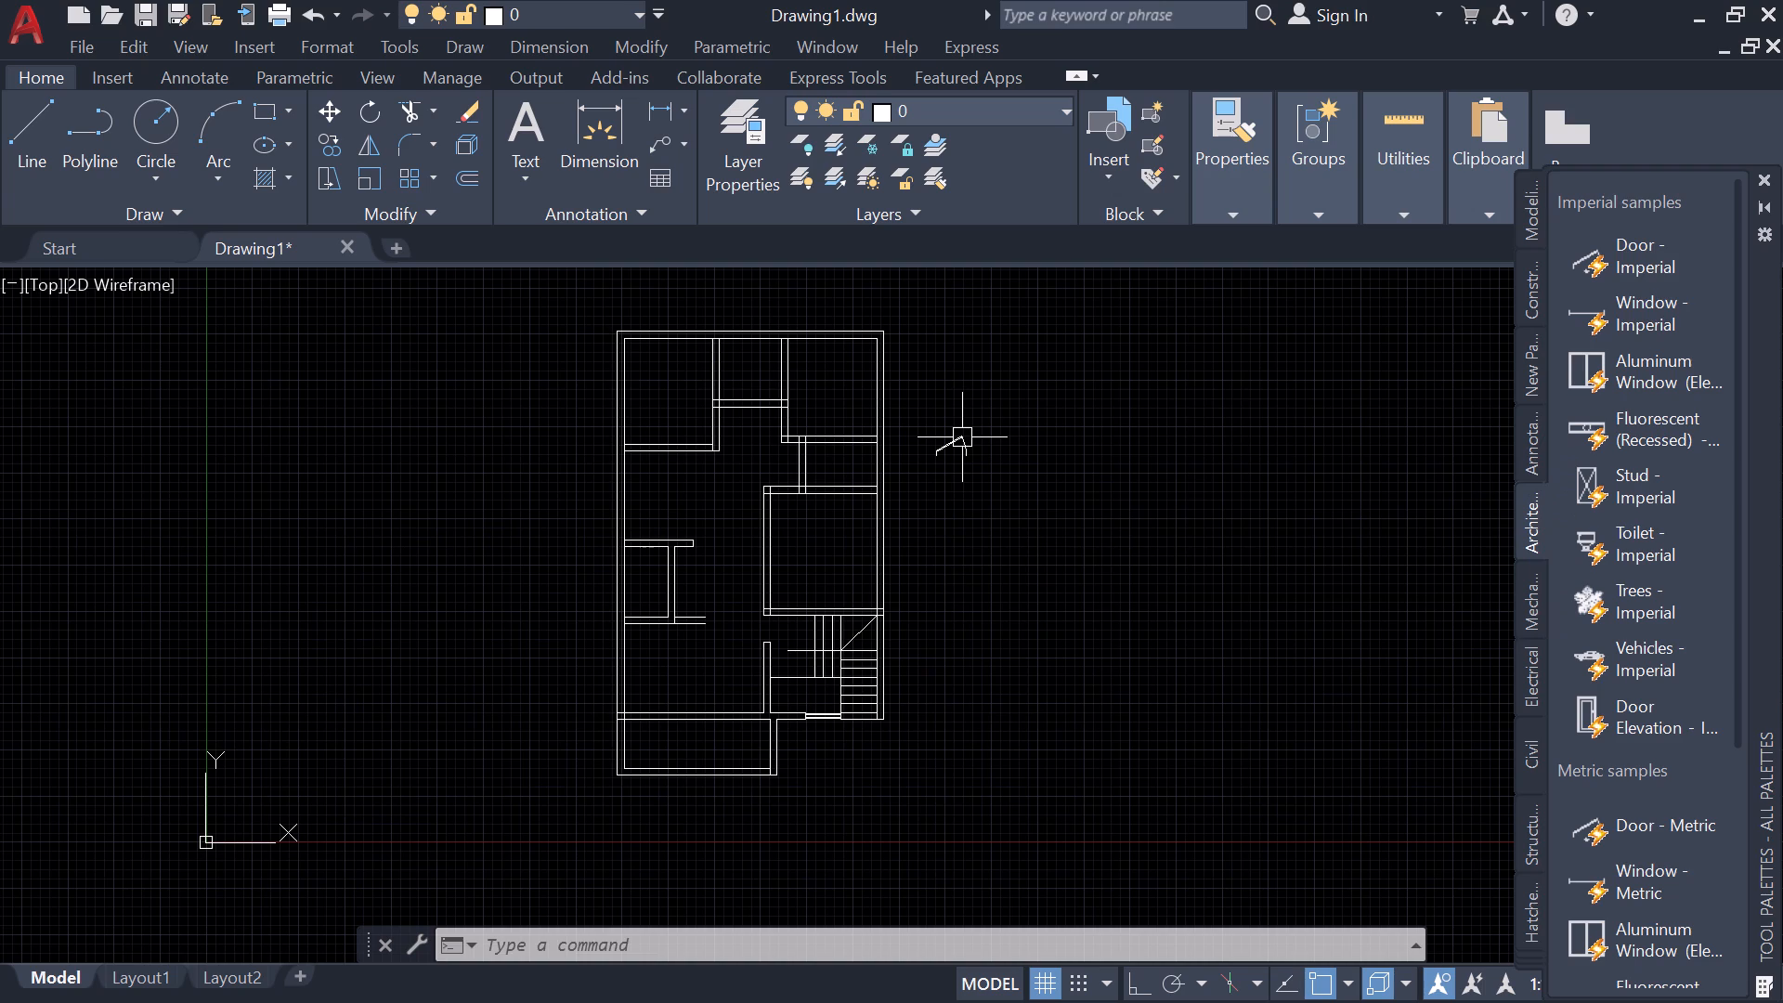
Flip the door block so it hinges at its right end with the leaf swinging upward.
{"action": "left_click", "coordinate": [962, 437]}
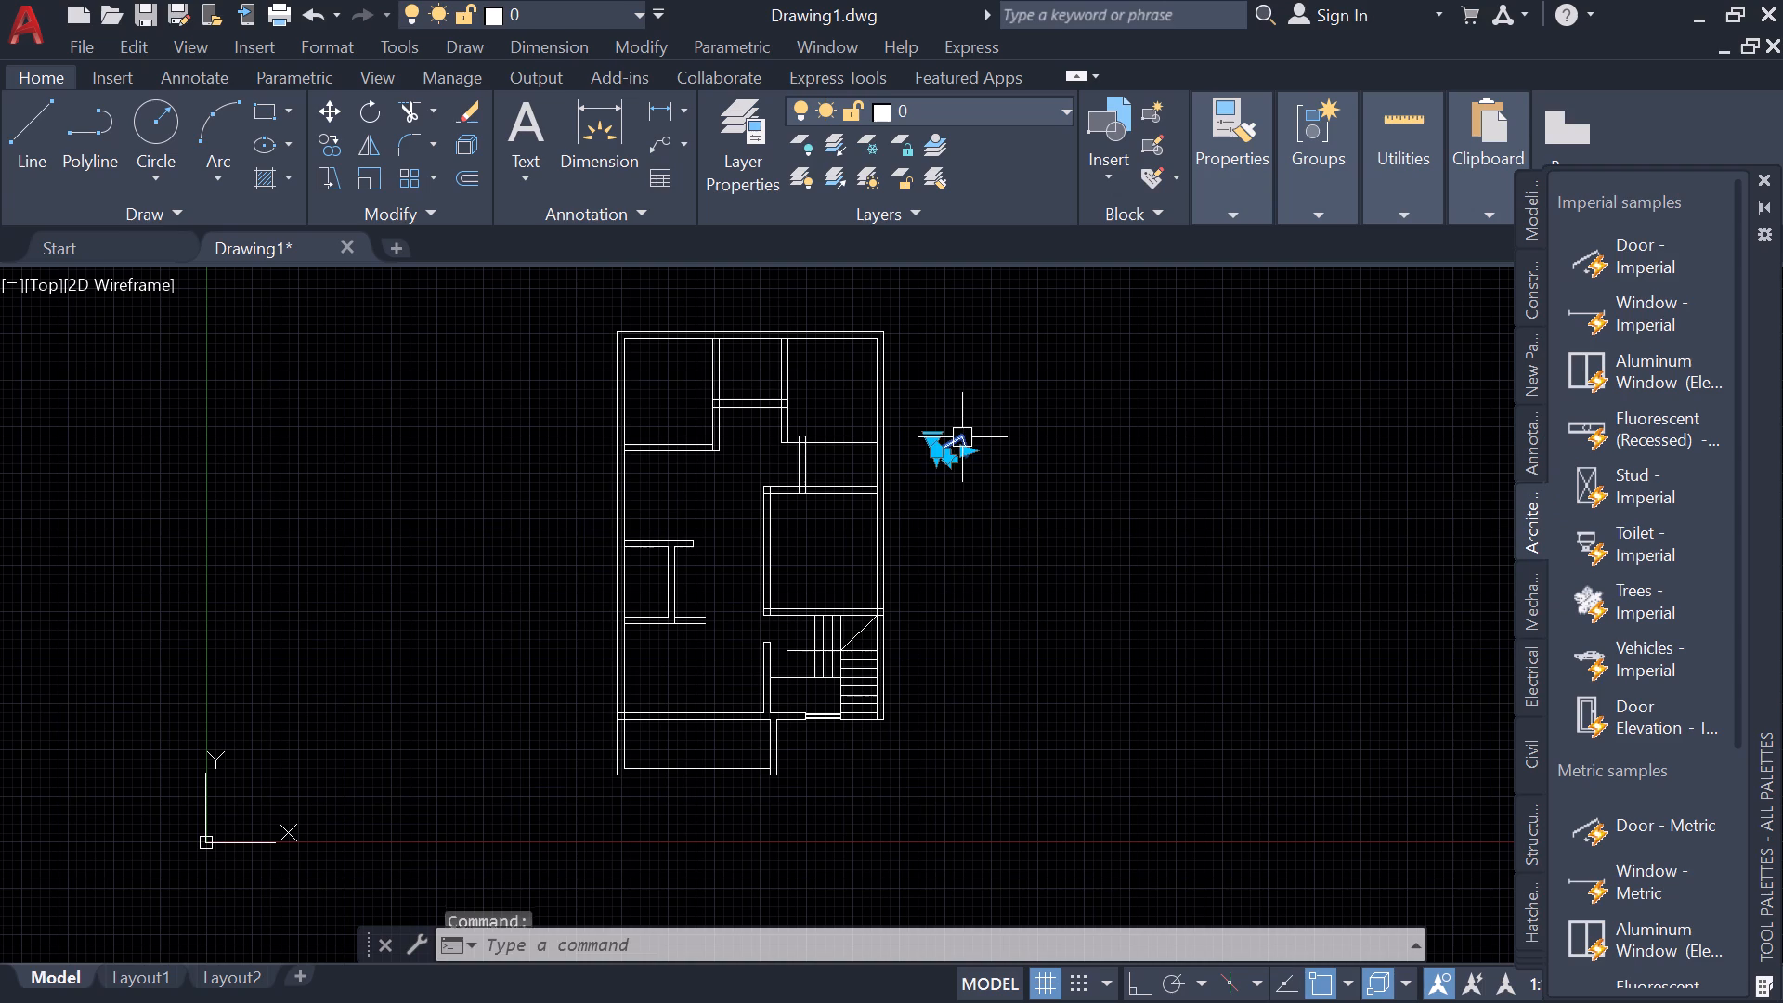
{"action": "scroll", "coordinate": [969, 449], "scroll_direction": "up", "scroll_amount": 5}
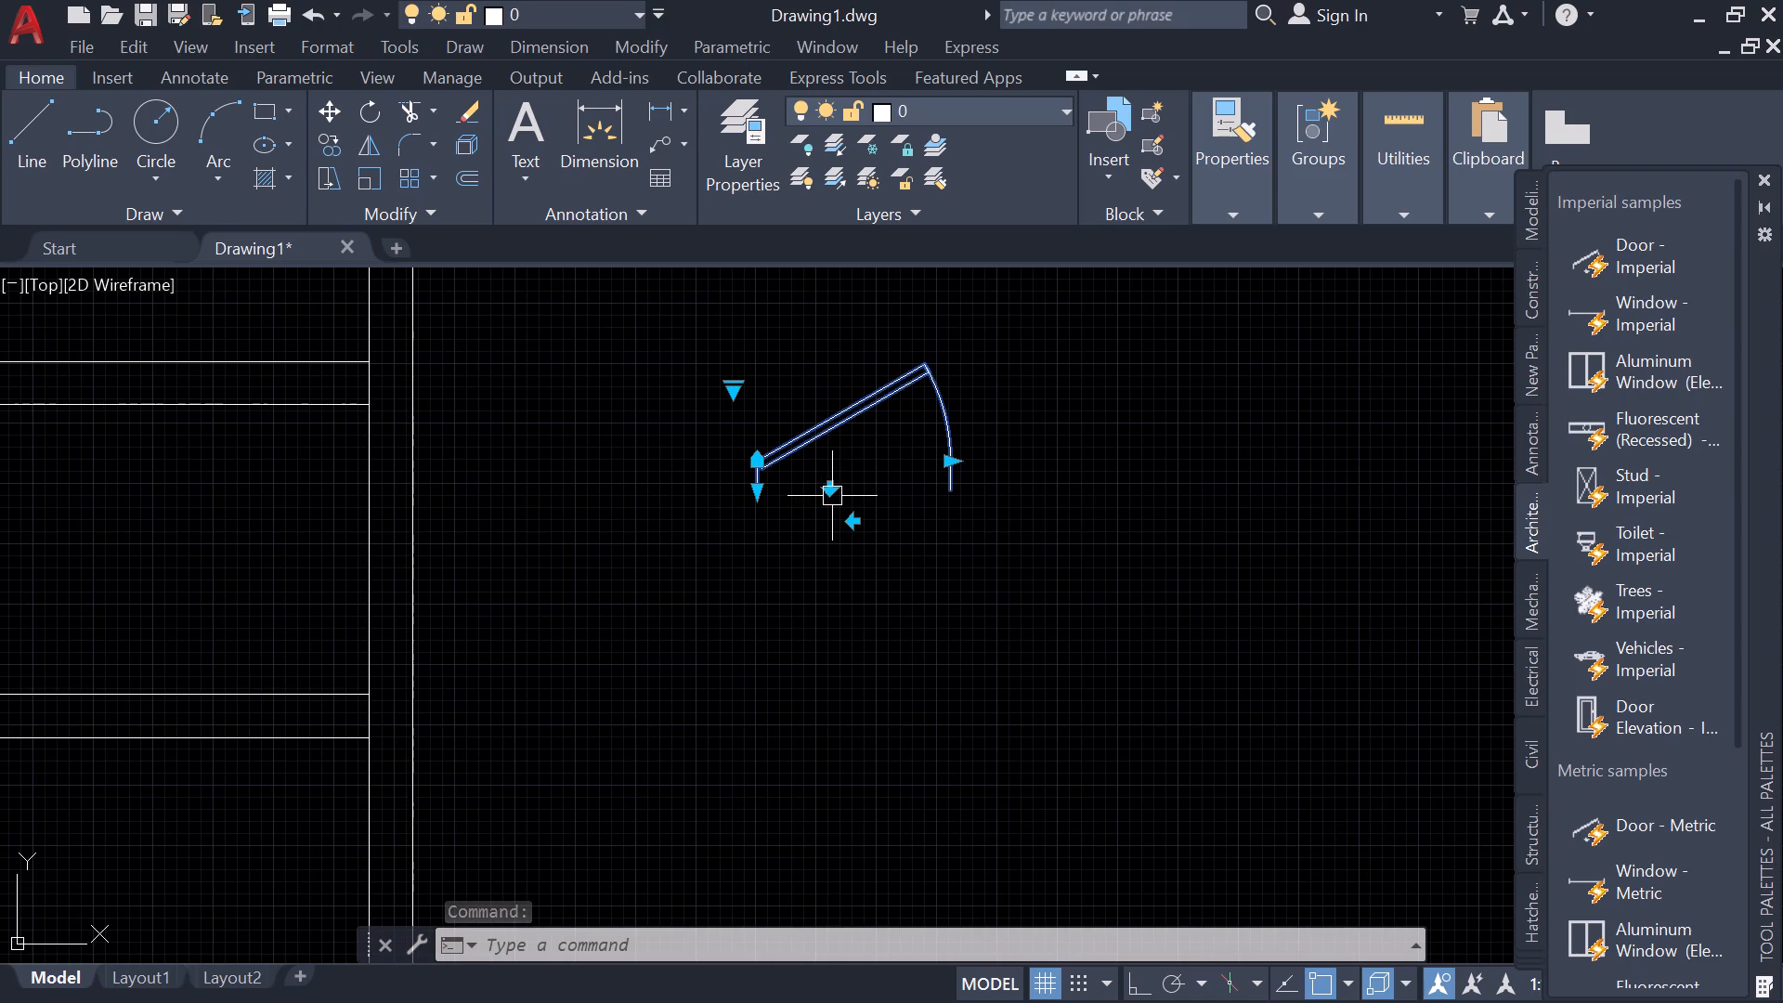
{"action": "left_click", "coordinate": [832, 485]}
{"action": "left_click", "coordinate": [853, 428]}
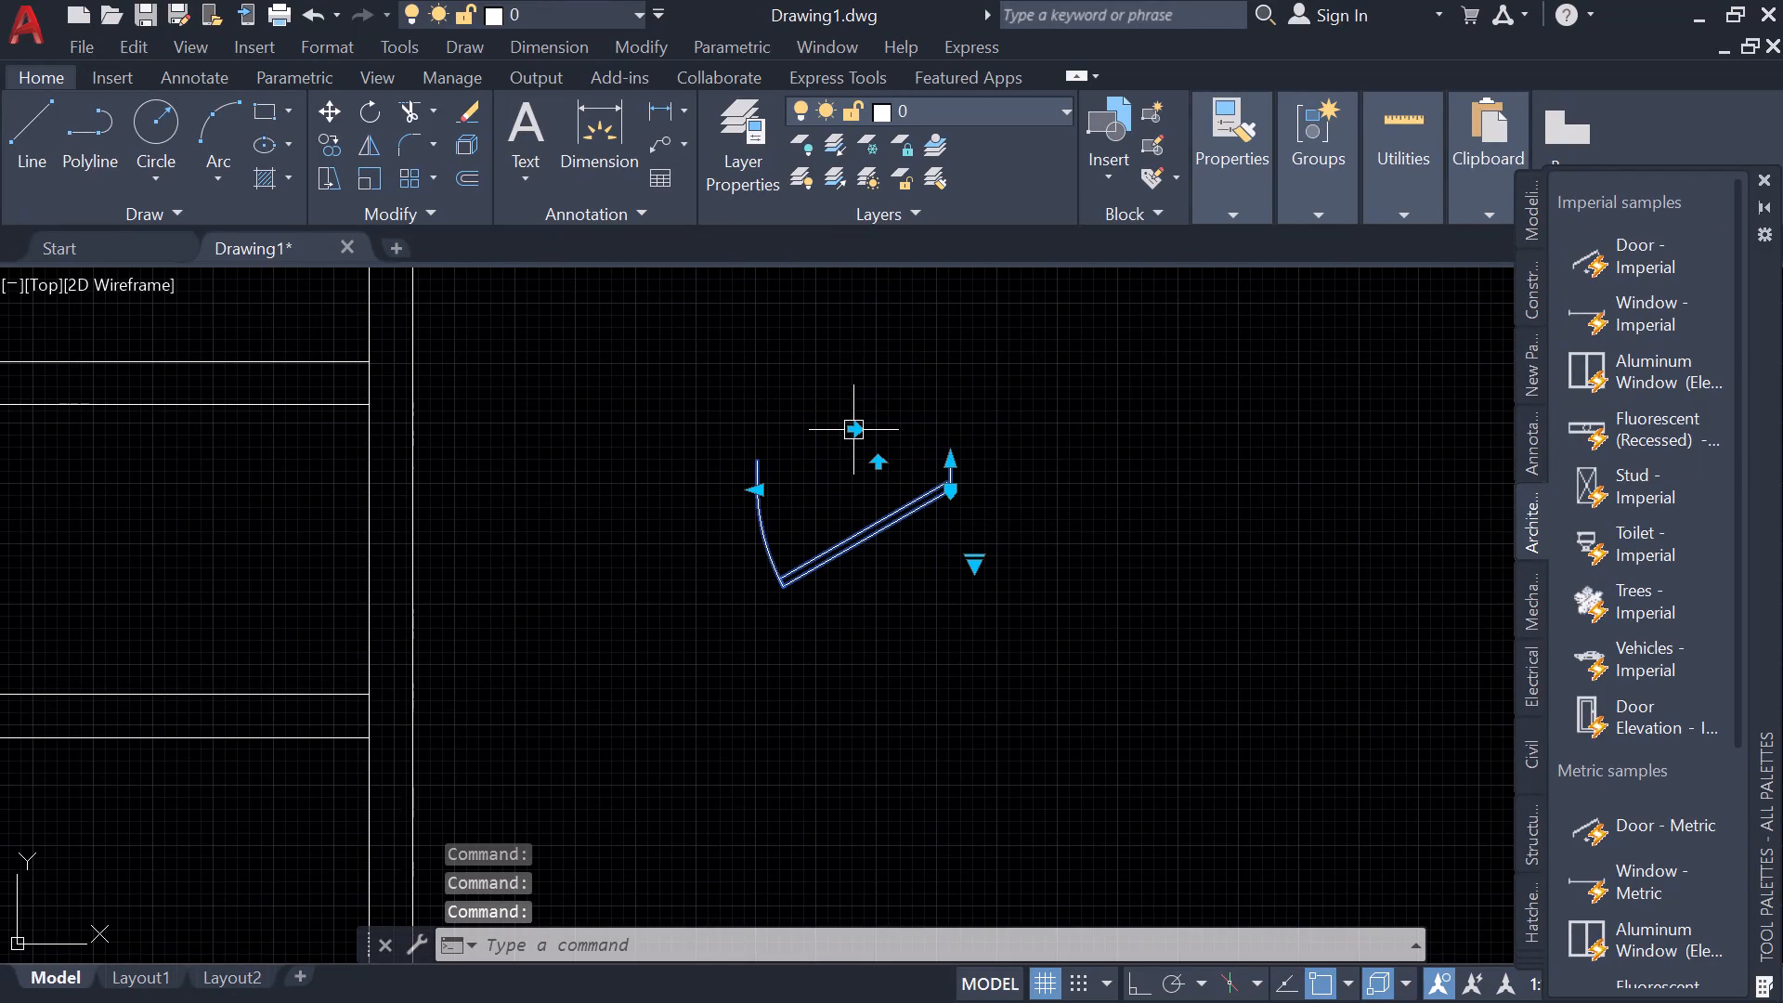
{"action": "left_click", "coordinate": [877, 468]}
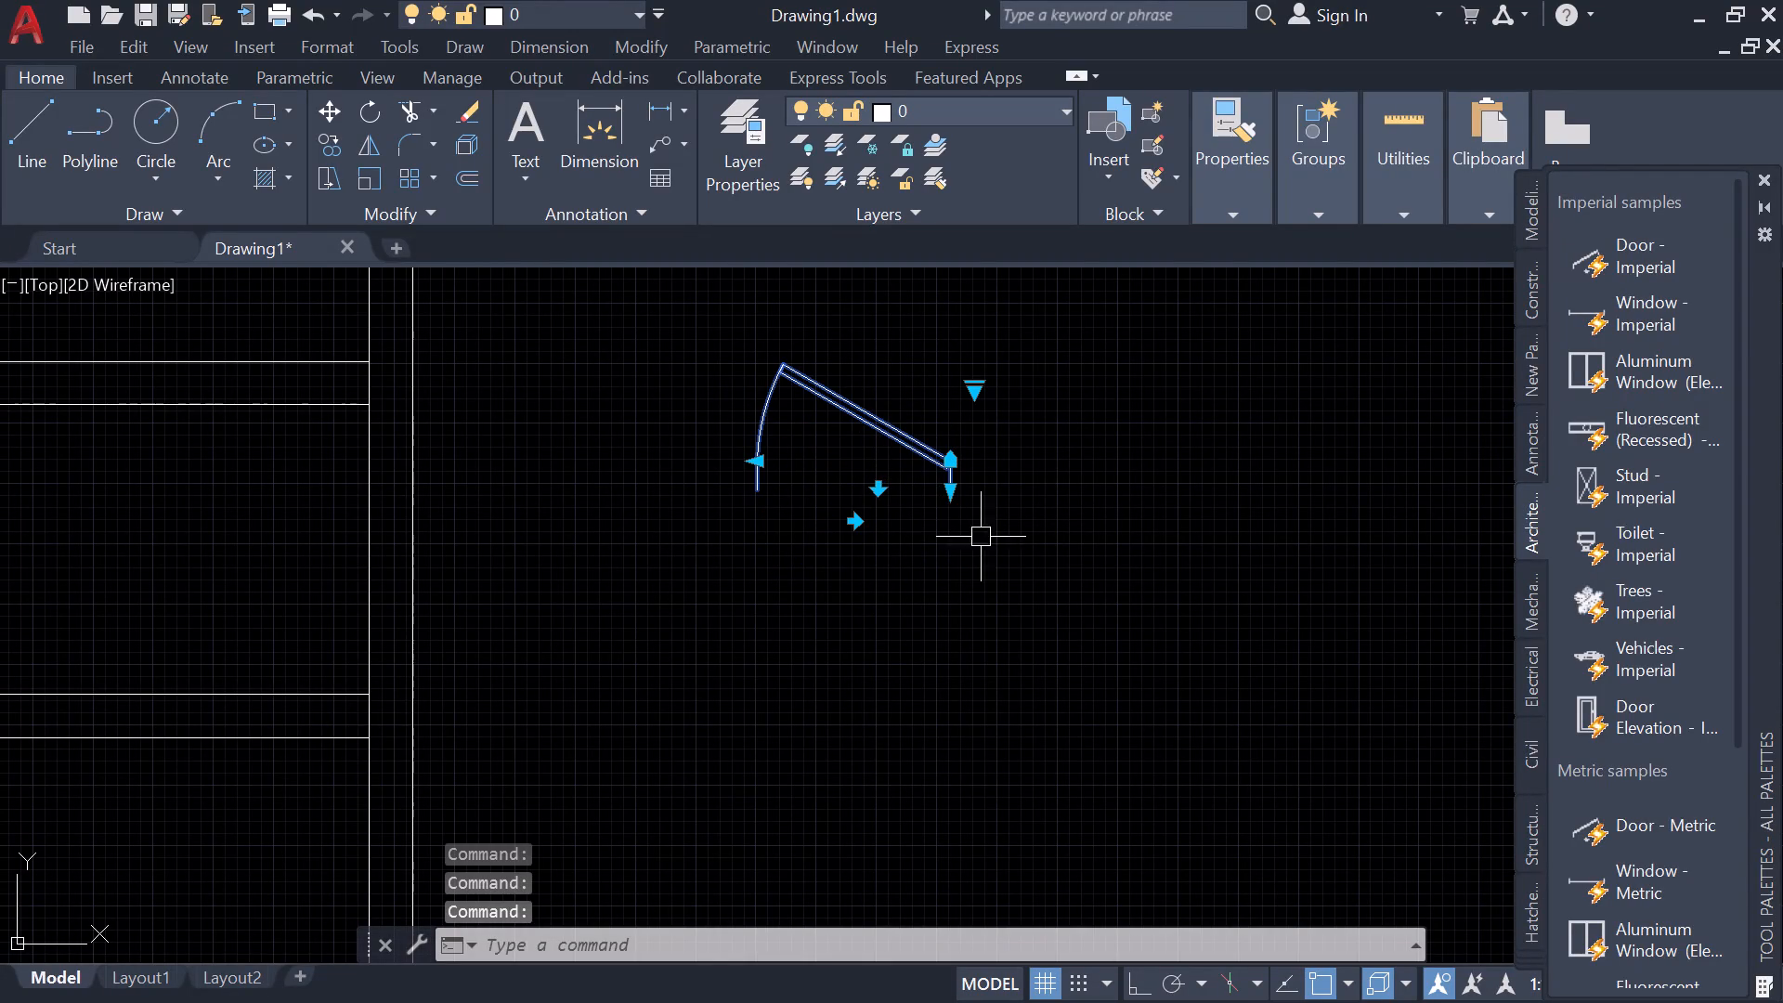
Rotate the door block 90° clockwise about its hinge-side jamb endpoint, using Ortho.
{"action": "type", "text": "ro"}
{"action": "key", "text": "space"}
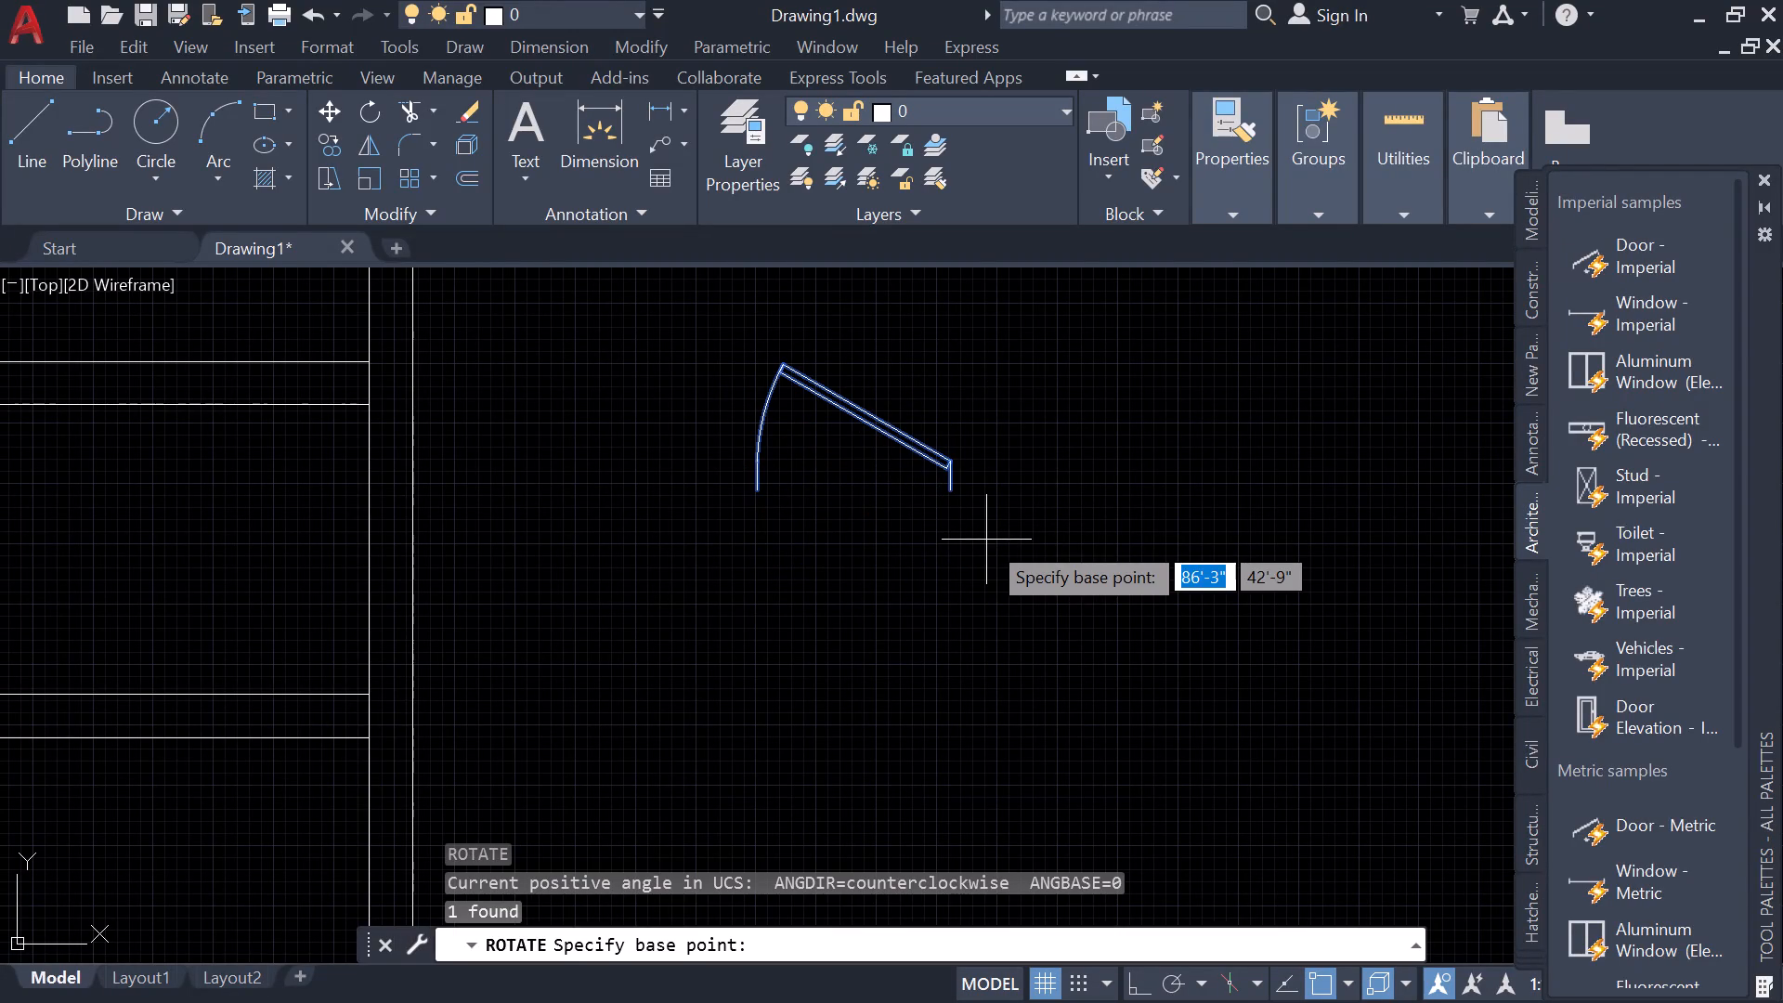
{"action": "left_click", "coordinate": [948, 489]}
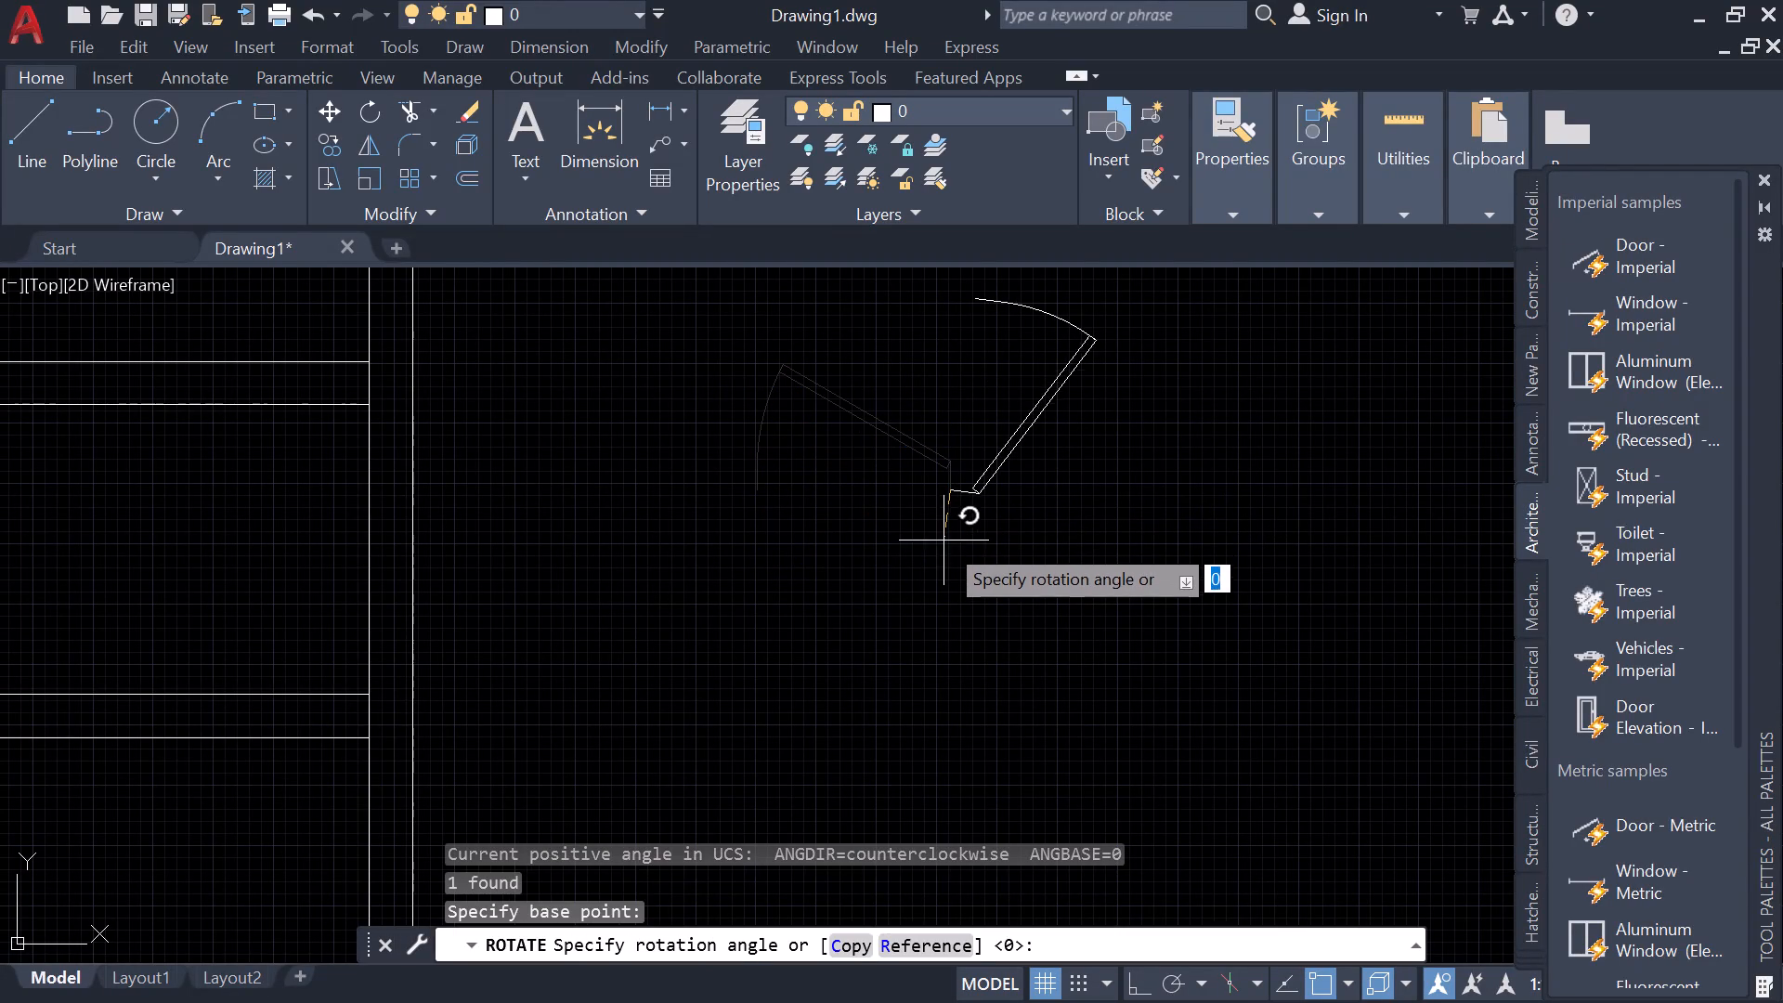
{"action": "key", "text": "shift+F8"}
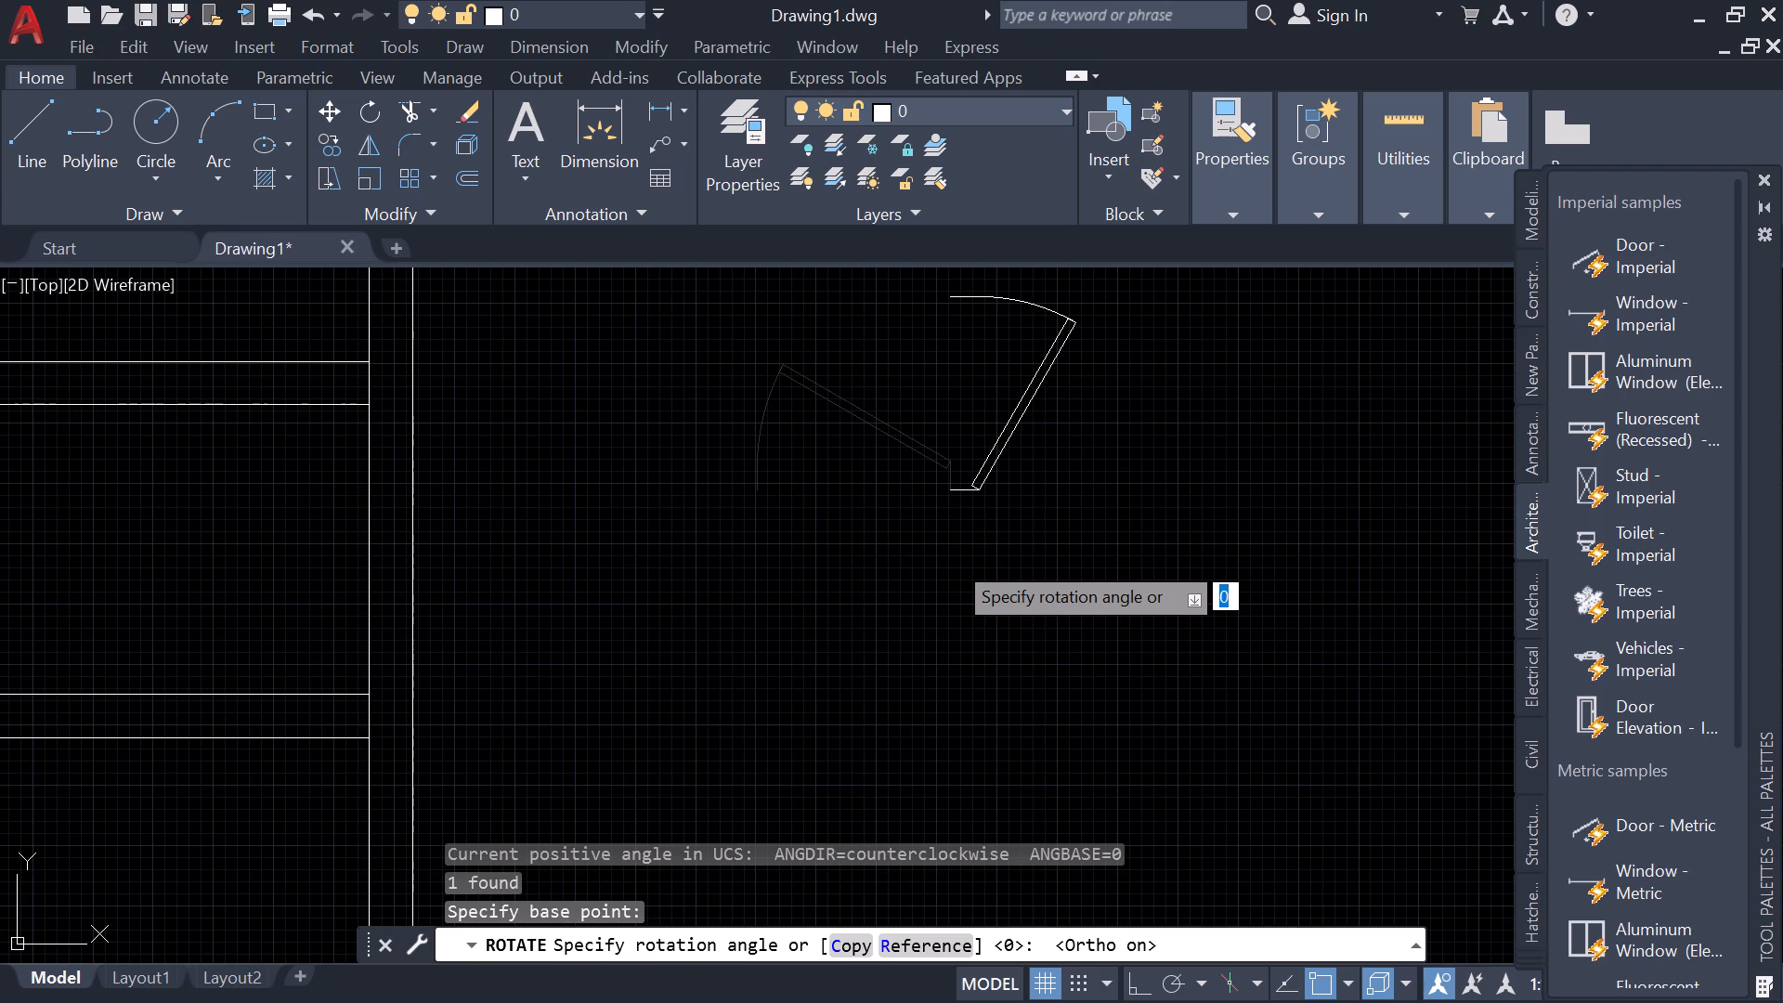
{"action": "left_click", "coordinate": [952, 559]}
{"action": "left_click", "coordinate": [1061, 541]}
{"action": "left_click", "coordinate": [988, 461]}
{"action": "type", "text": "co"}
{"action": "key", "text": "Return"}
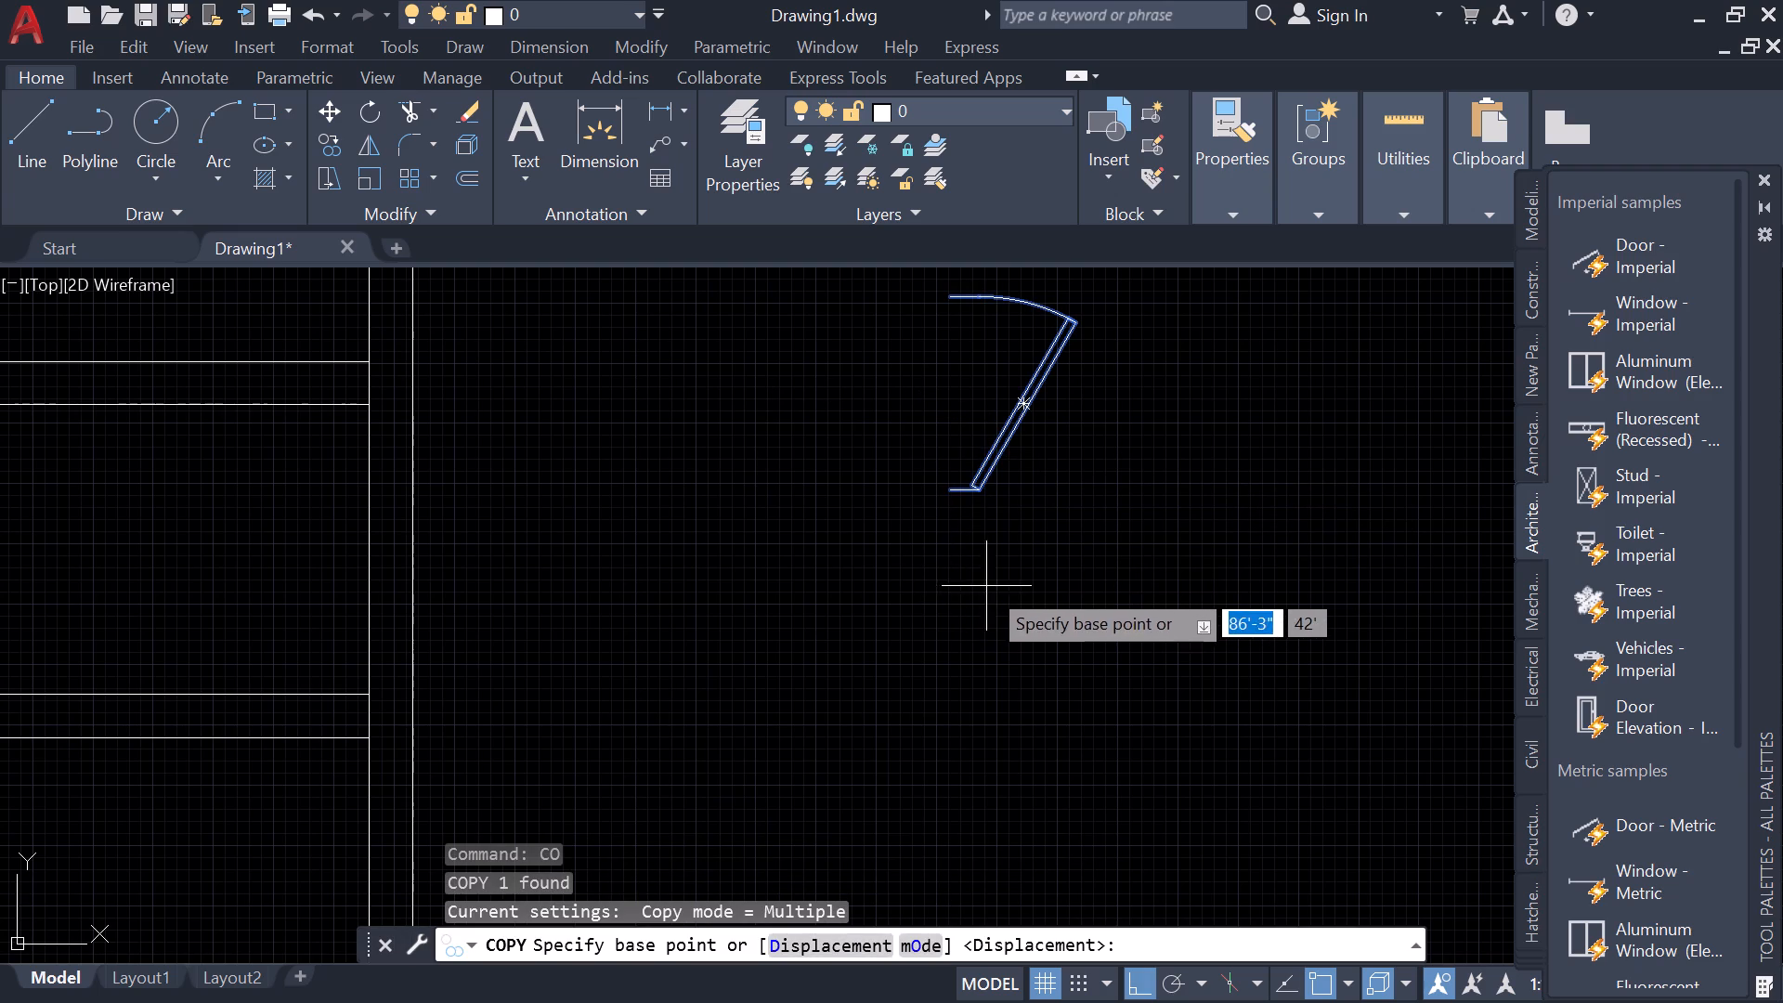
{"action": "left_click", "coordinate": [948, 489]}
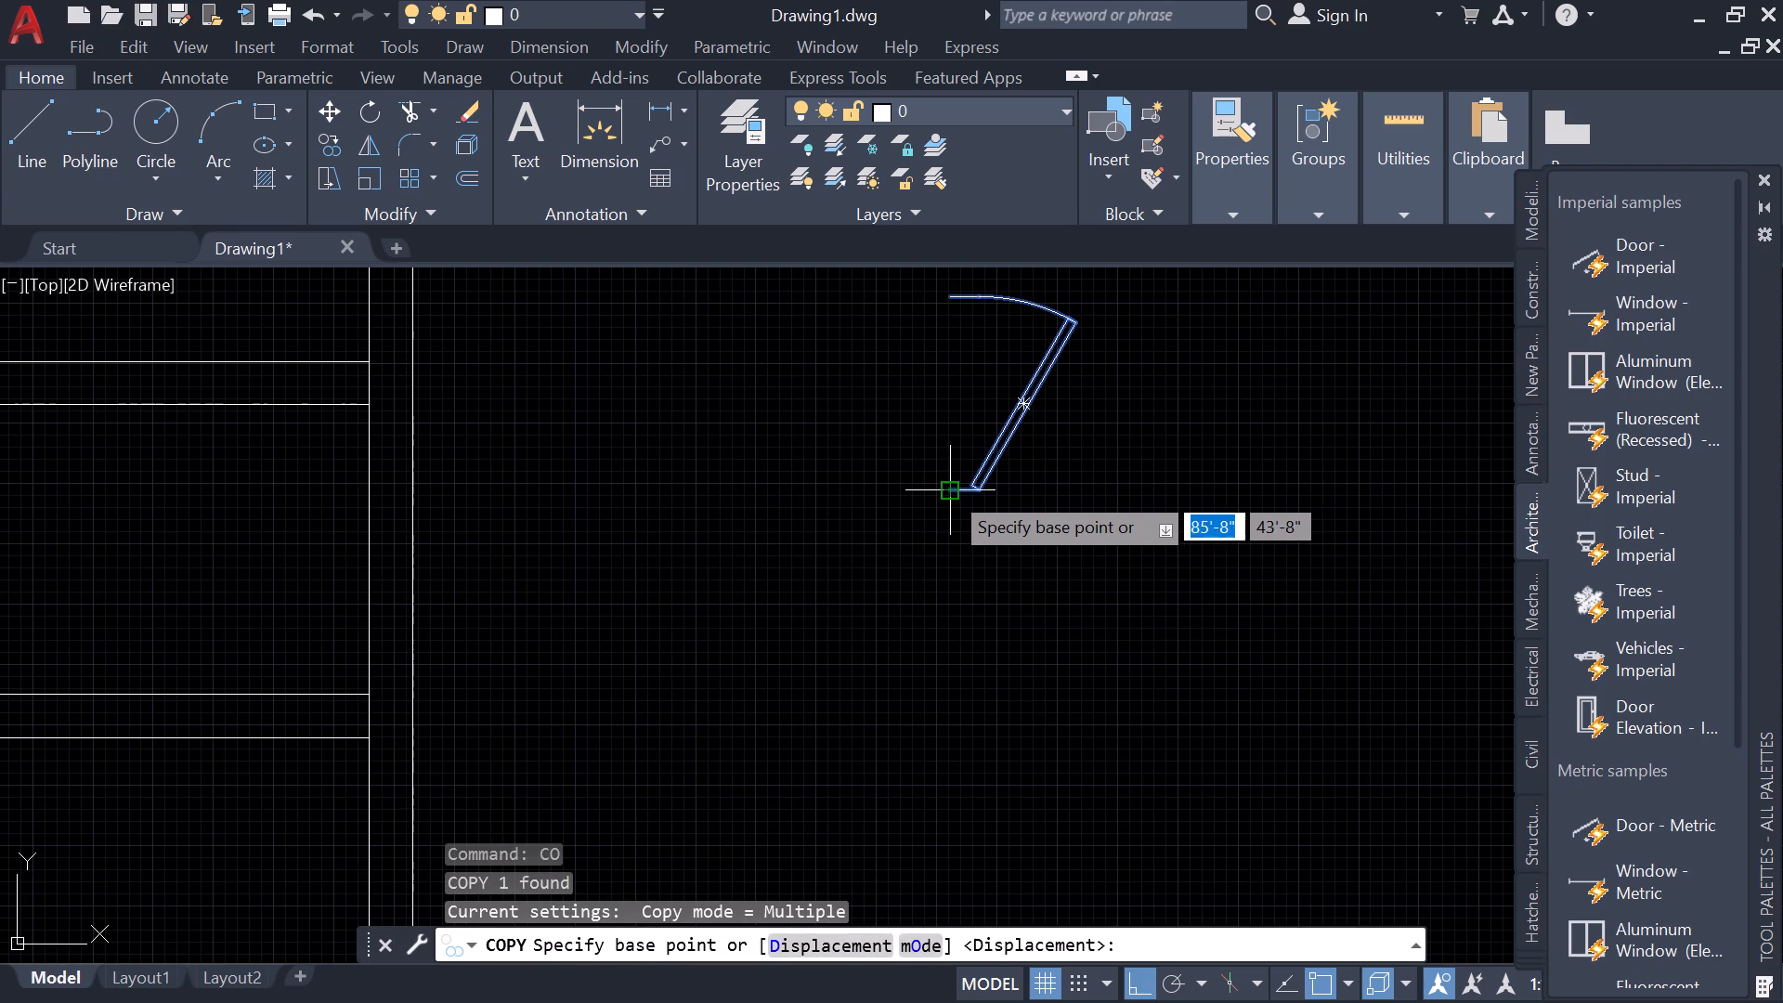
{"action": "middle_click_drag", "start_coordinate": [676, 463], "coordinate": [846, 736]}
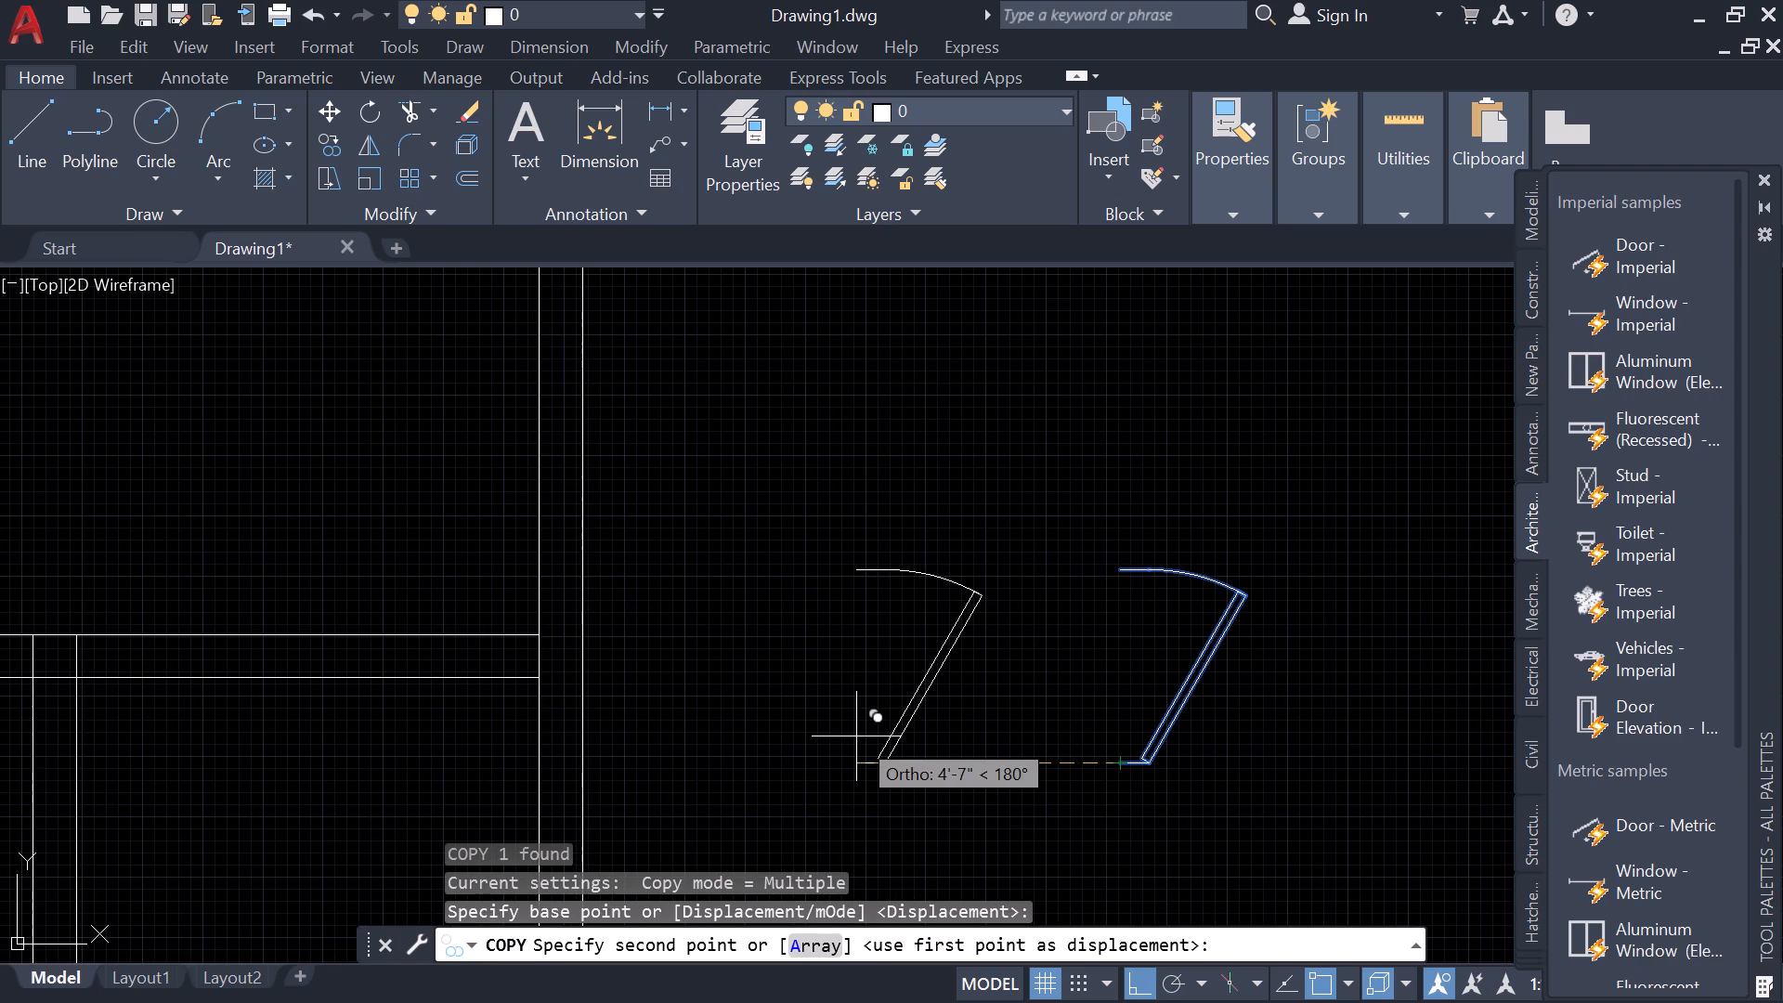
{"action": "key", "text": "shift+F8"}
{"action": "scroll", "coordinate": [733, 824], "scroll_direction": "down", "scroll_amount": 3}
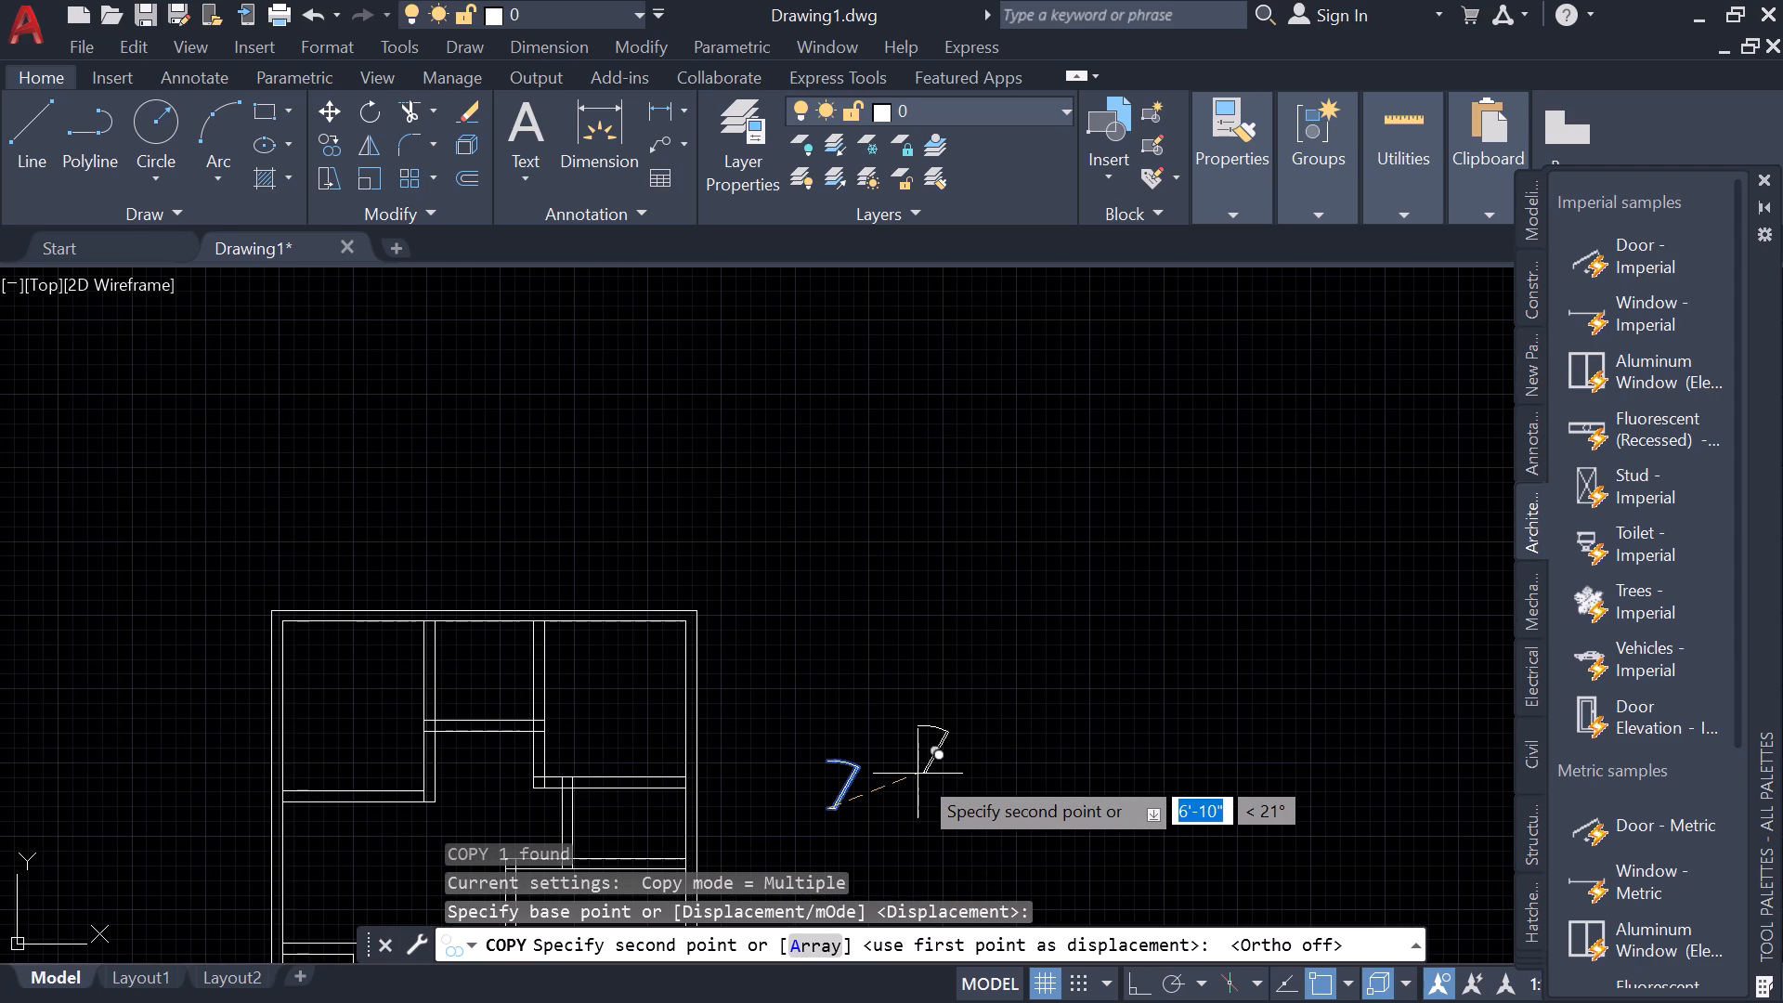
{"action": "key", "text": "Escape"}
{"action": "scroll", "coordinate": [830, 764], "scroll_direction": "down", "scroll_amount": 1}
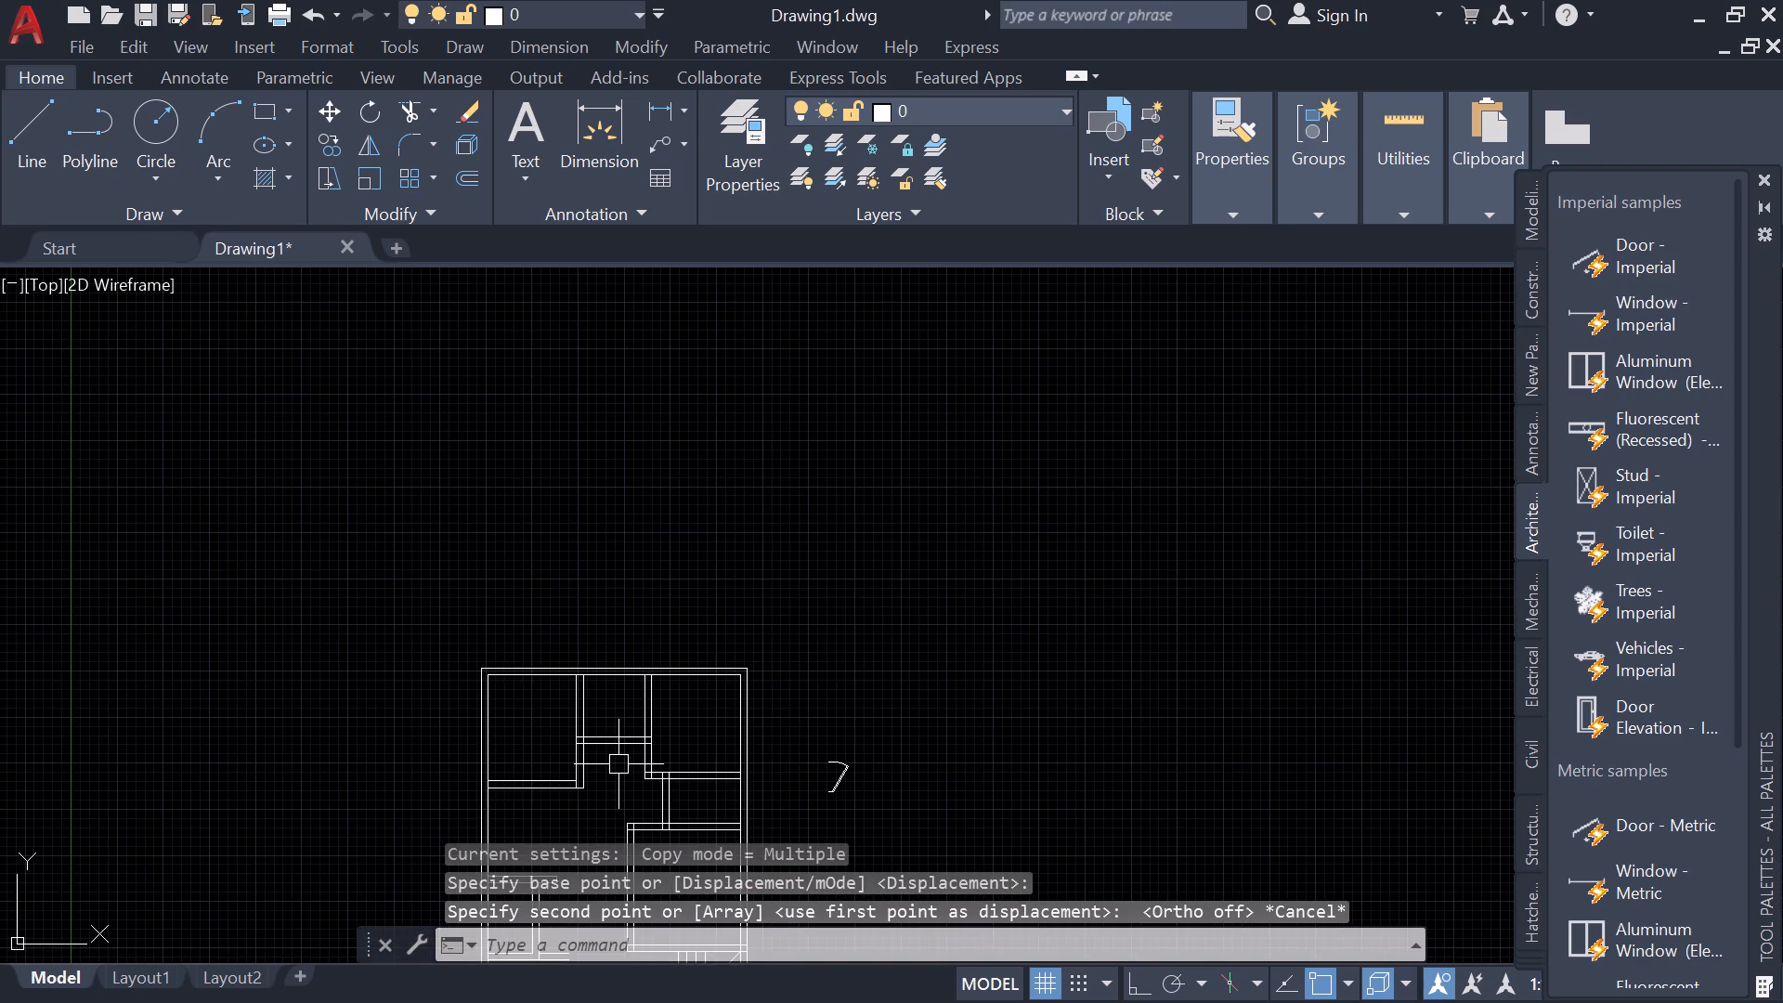
Trim both lines of the upper middle room's right wall below the room to open a doorway into the upper right room.
{"action": "scroll", "coordinate": [626, 764], "scroll_direction": "up", "scroll_amount": 4}
{"action": "middle_click_drag", "start_coordinate": [639, 764], "coordinate": [880, 569]}
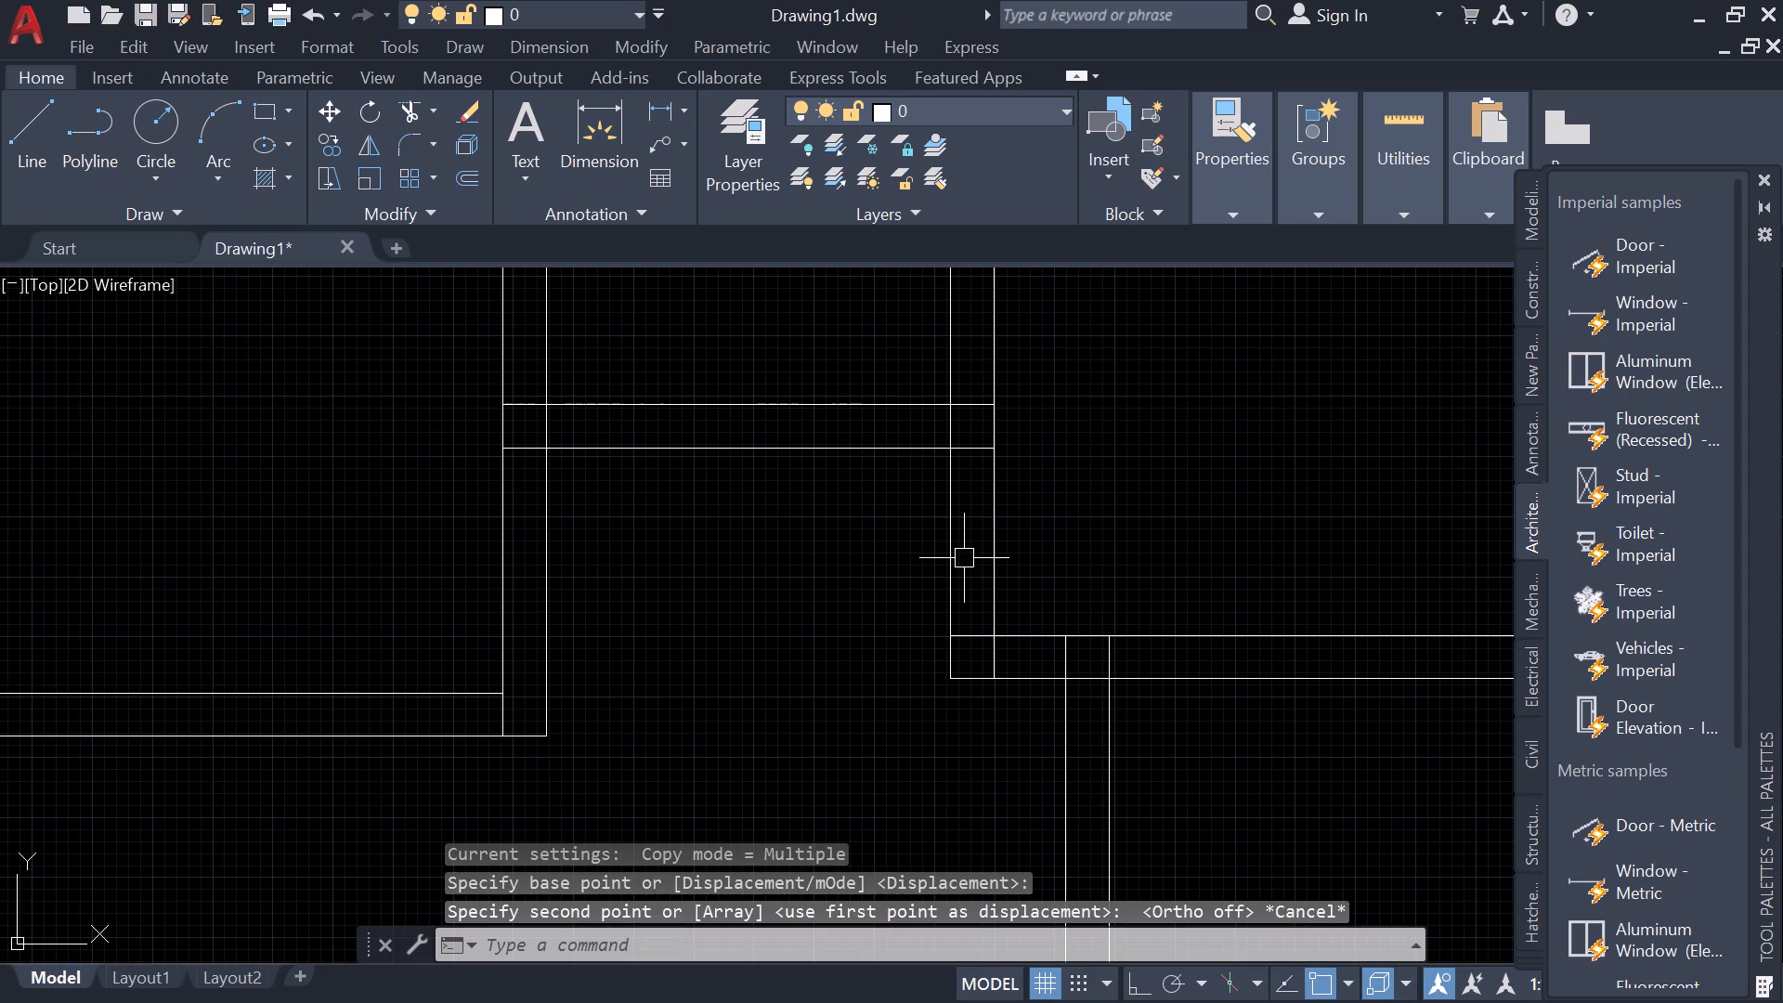
{"action": "type", "text": "tr"}
{"action": "key", "text": "space"}
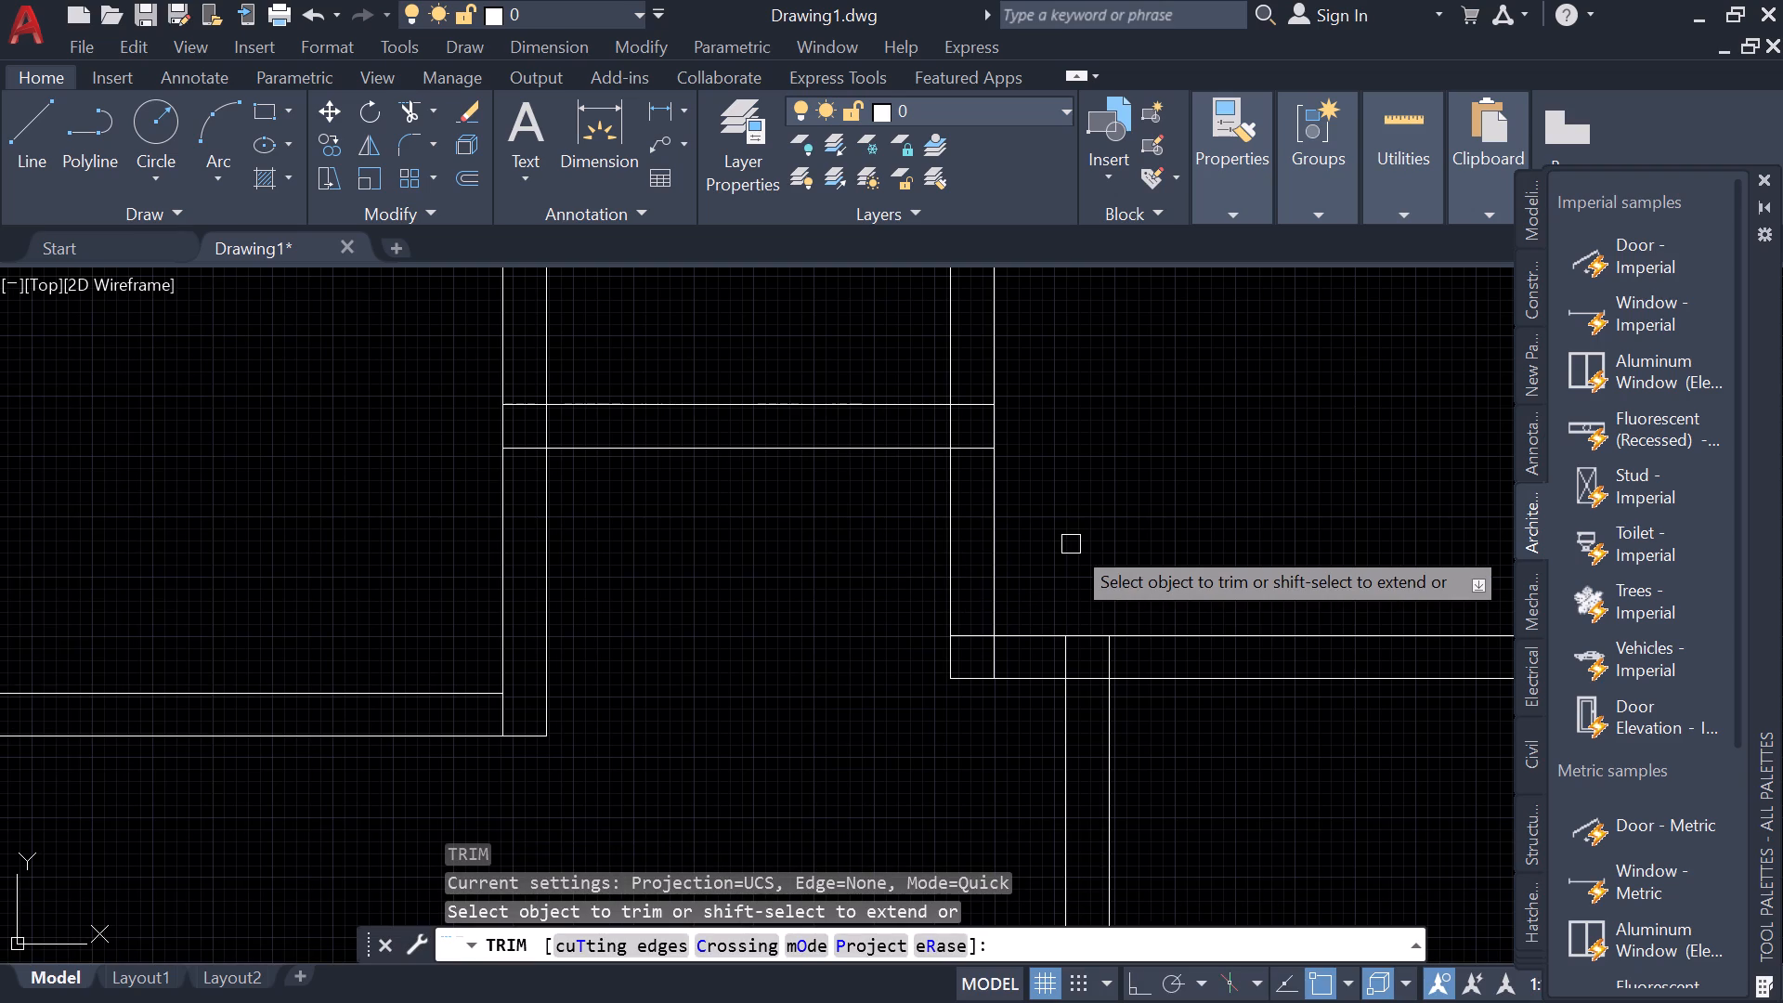
{"action": "left_click_drag", "start_coordinate": [1071, 544], "coordinate": [761, 544]}
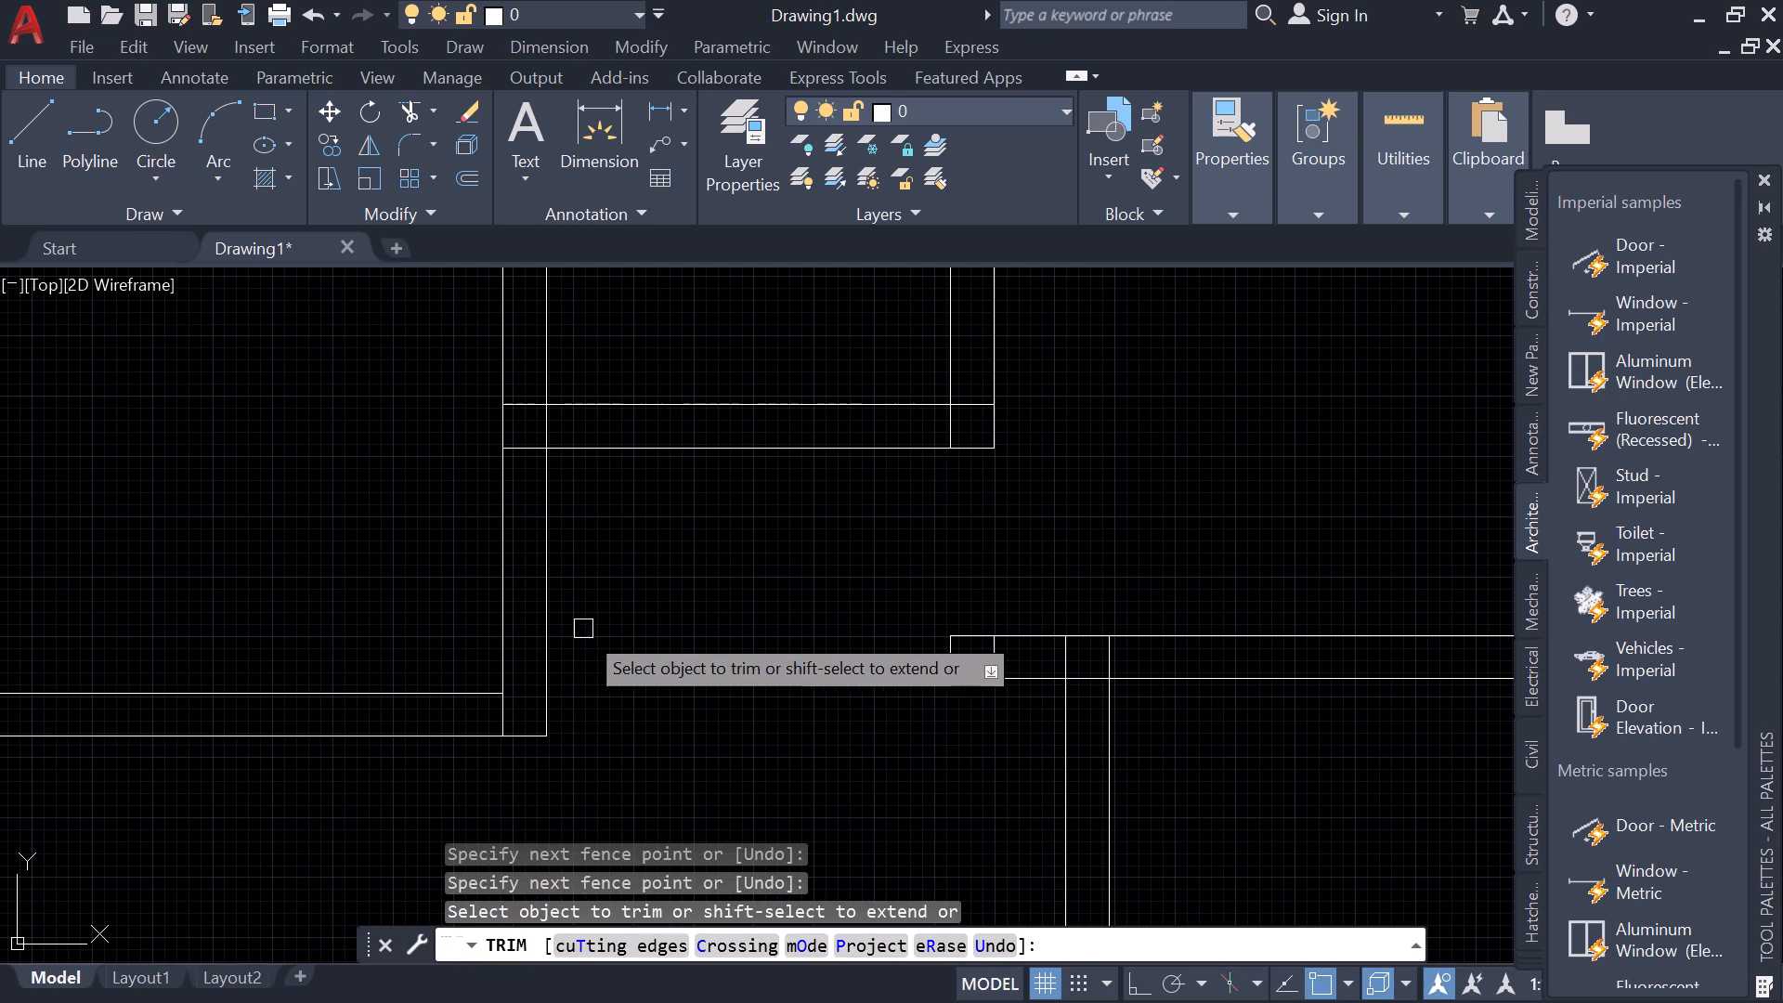
{"action": "key", "text": "Escape"}
Extend the upper line of the upper left room's bottom wall across the vertical partition to its far face.
{"action": "type", "text": "ex"}
{"action": "key", "text": "space"}
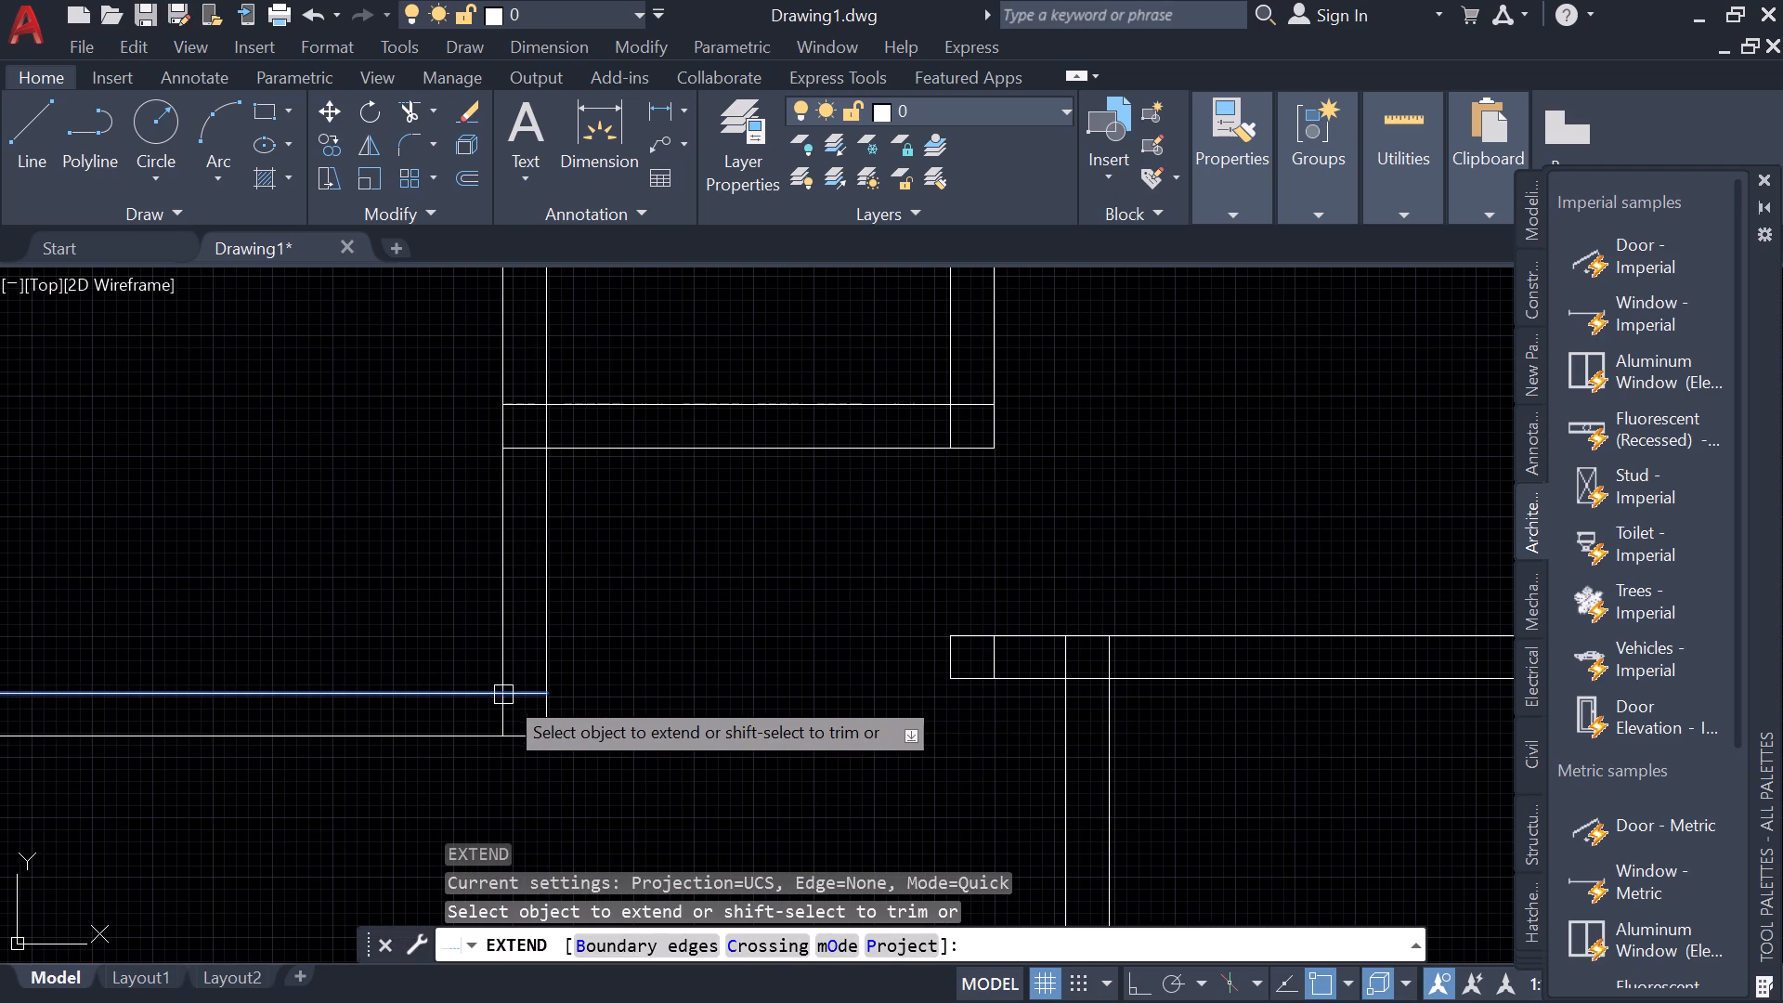
{"action": "left_click", "coordinate": [478, 693]}
{"action": "key", "text": "Escape"}
Trim both lines of the upper middle room's left wall below the room to open a doorway into the upper left room.
{"action": "key", "text": "t"}
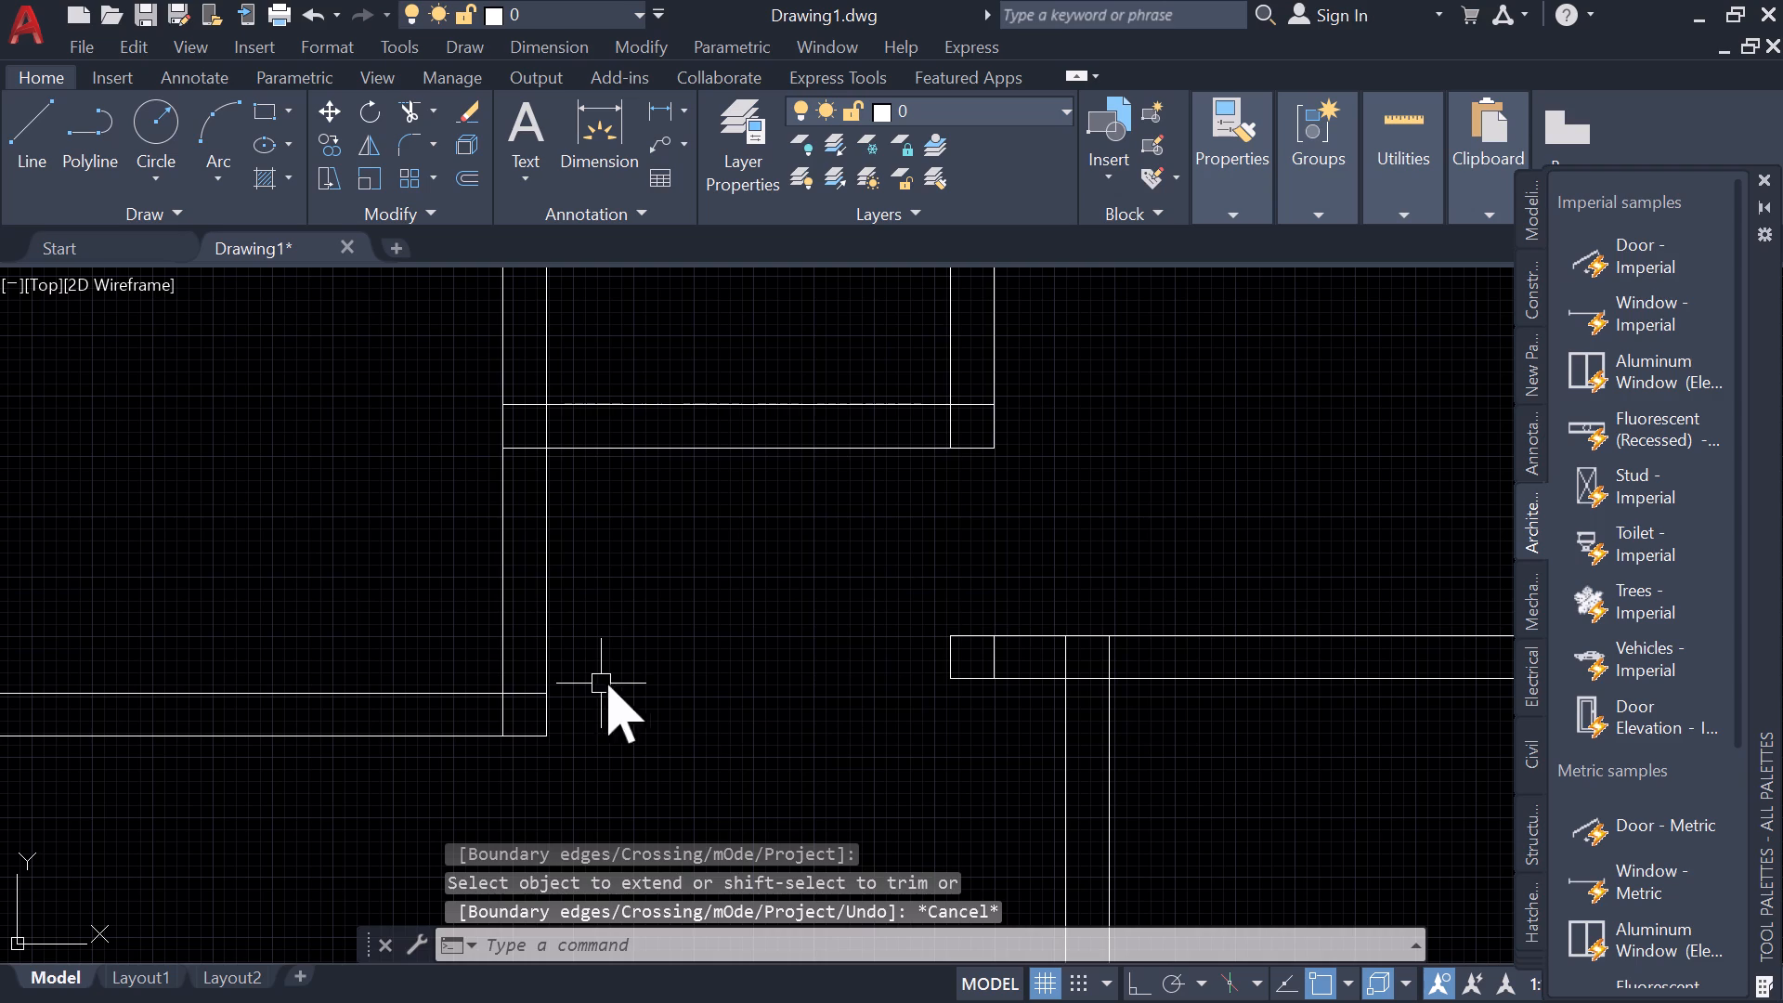
{"action": "key", "text": "r"}
{"action": "key", "text": "space"}
{"action": "left_click_drag", "start_coordinate": [599, 616], "coordinate": [482, 612]}
{"action": "scroll", "coordinate": [576, 603], "scroll_direction": "down", "scroll_amount": 1}
{"action": "scroll", "coordinate": [770, 641], "scroll_direction": "down", "scroll_amount": 1}
{"action": "left_click", "coordinate": [1301, 701]}
{"action": "left_click", "coordinate": [1260, 578]}
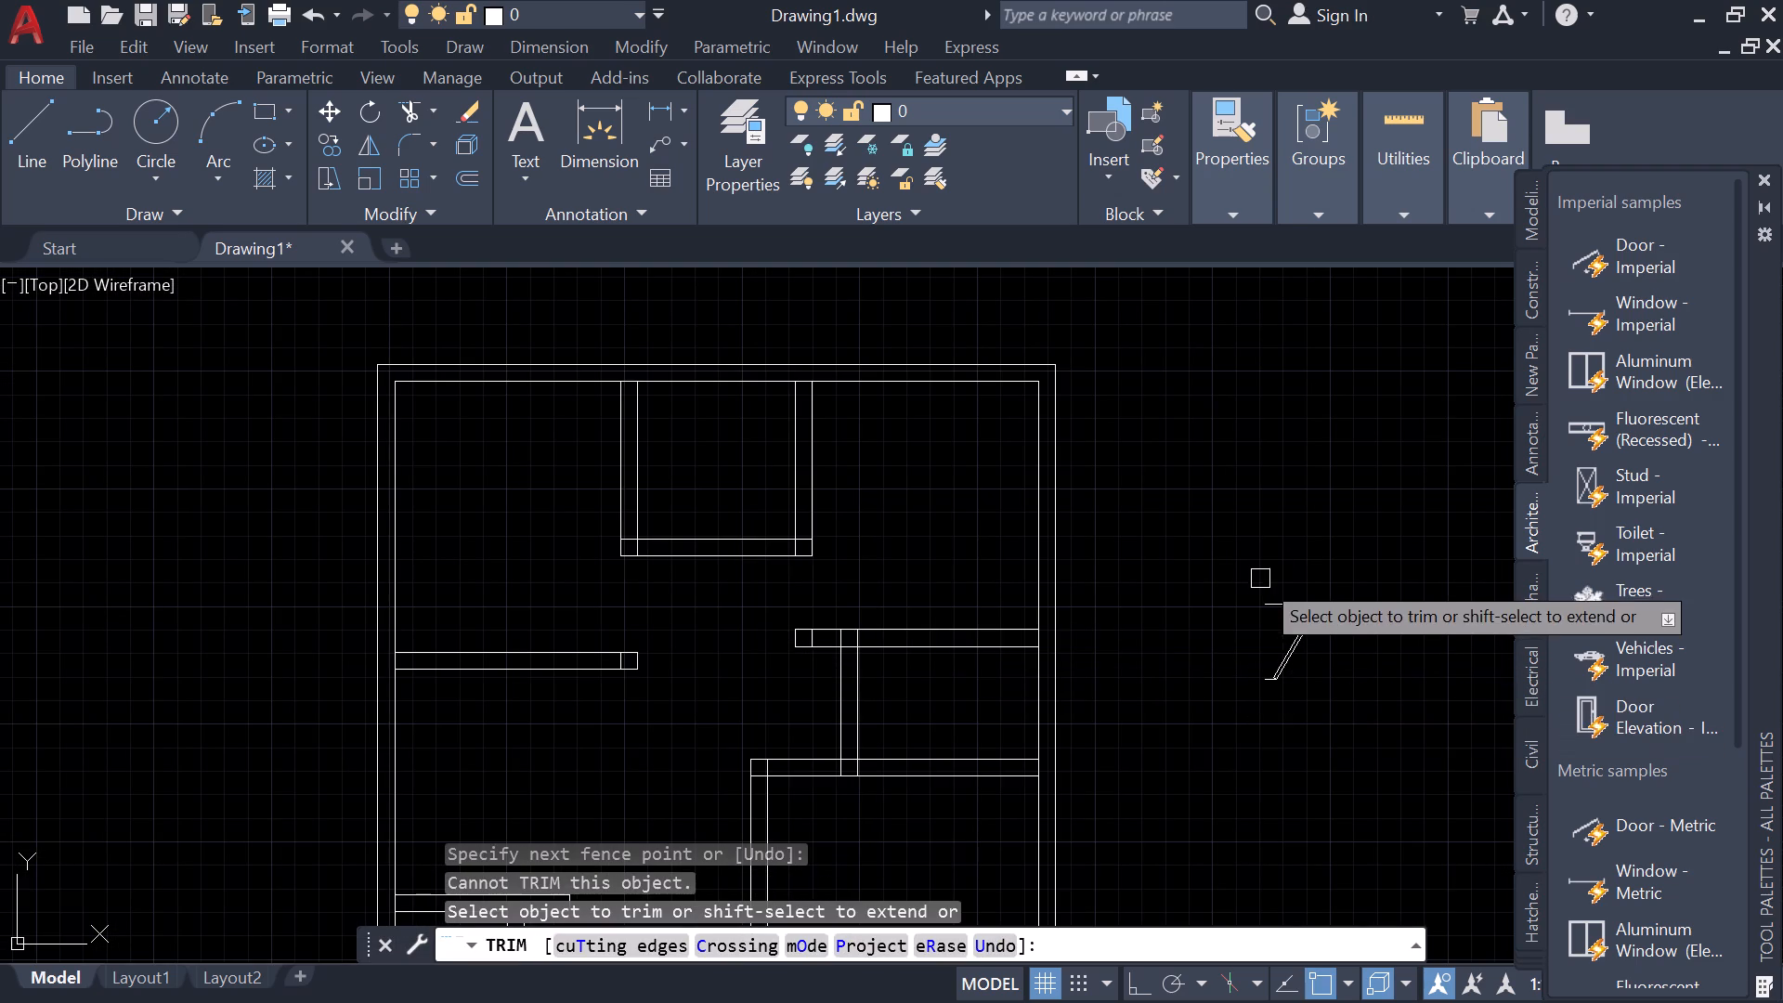
{"action": "key", "text": "Escape"}
Copy the door from its jamb endpoint to the lower wall corner of the upper right room's doorway.
{"action": "left_click", "coordinate": [1371, 745]}
{"action": "left_click", "coordinate": [1242, 614]}
{"action": "type", "text": "co"}
{"action": "key", "text": "Return"}
{"action": "left_click", "coordinate": [1266, 679]}
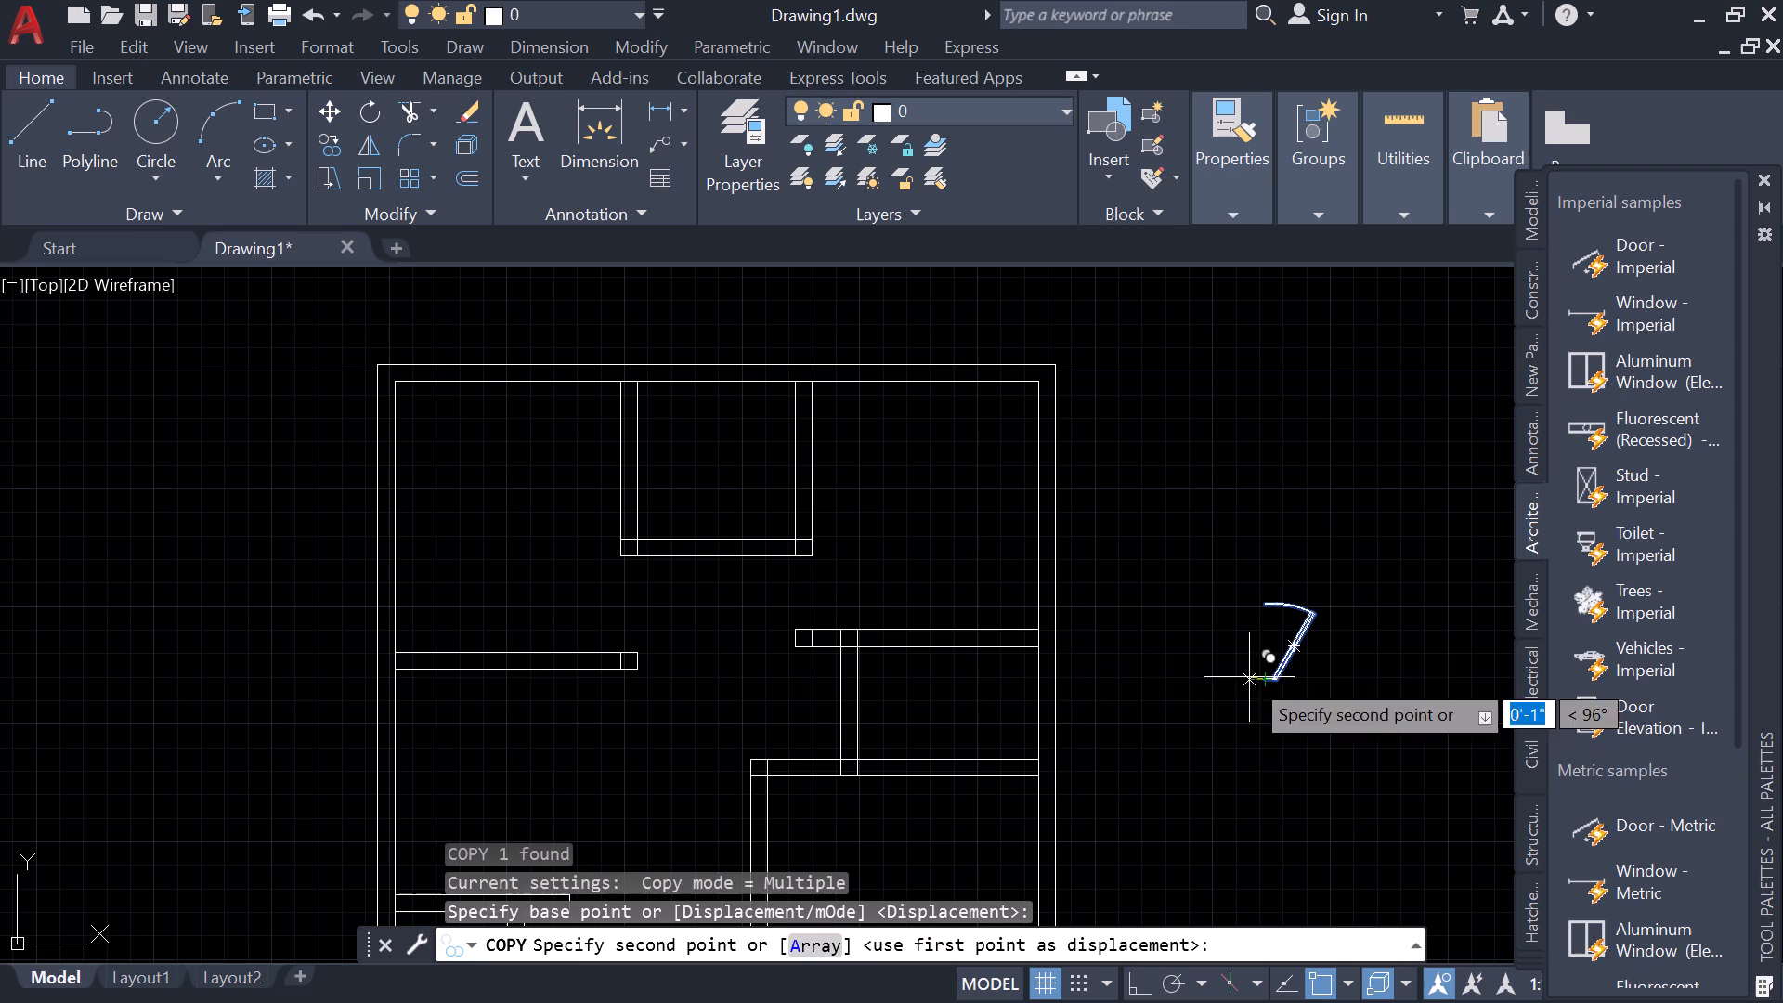
{"action": "scroll", "coordinate": [794, 625], "scroll_direction": "up", "scroll_amount": 3}
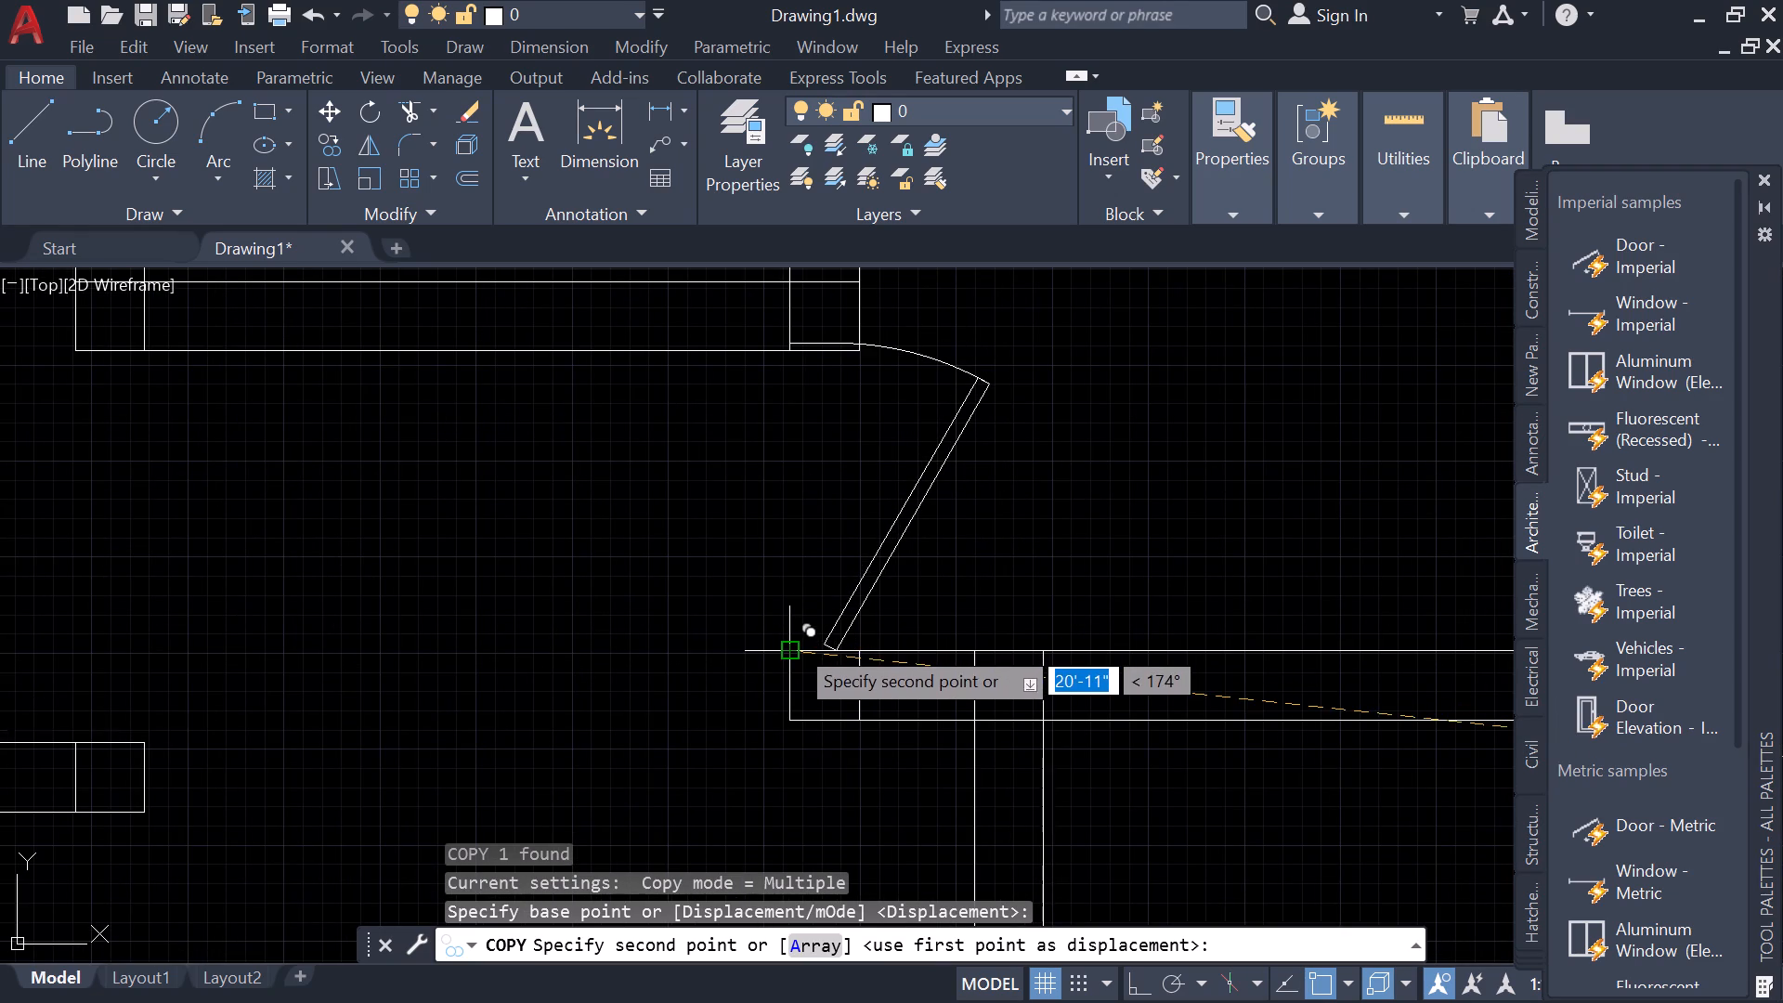
{"action": "left_click", "coordinate": [794, 644]}
{"action": "key", "text": "Escape"}
Scale the copied door about its lower jamb corner to fit the upper right room's doorway.
{"action": "left_click", "coordinate": [923, 613]}
{"action": "left_click", "coordinate": [863, 545]}
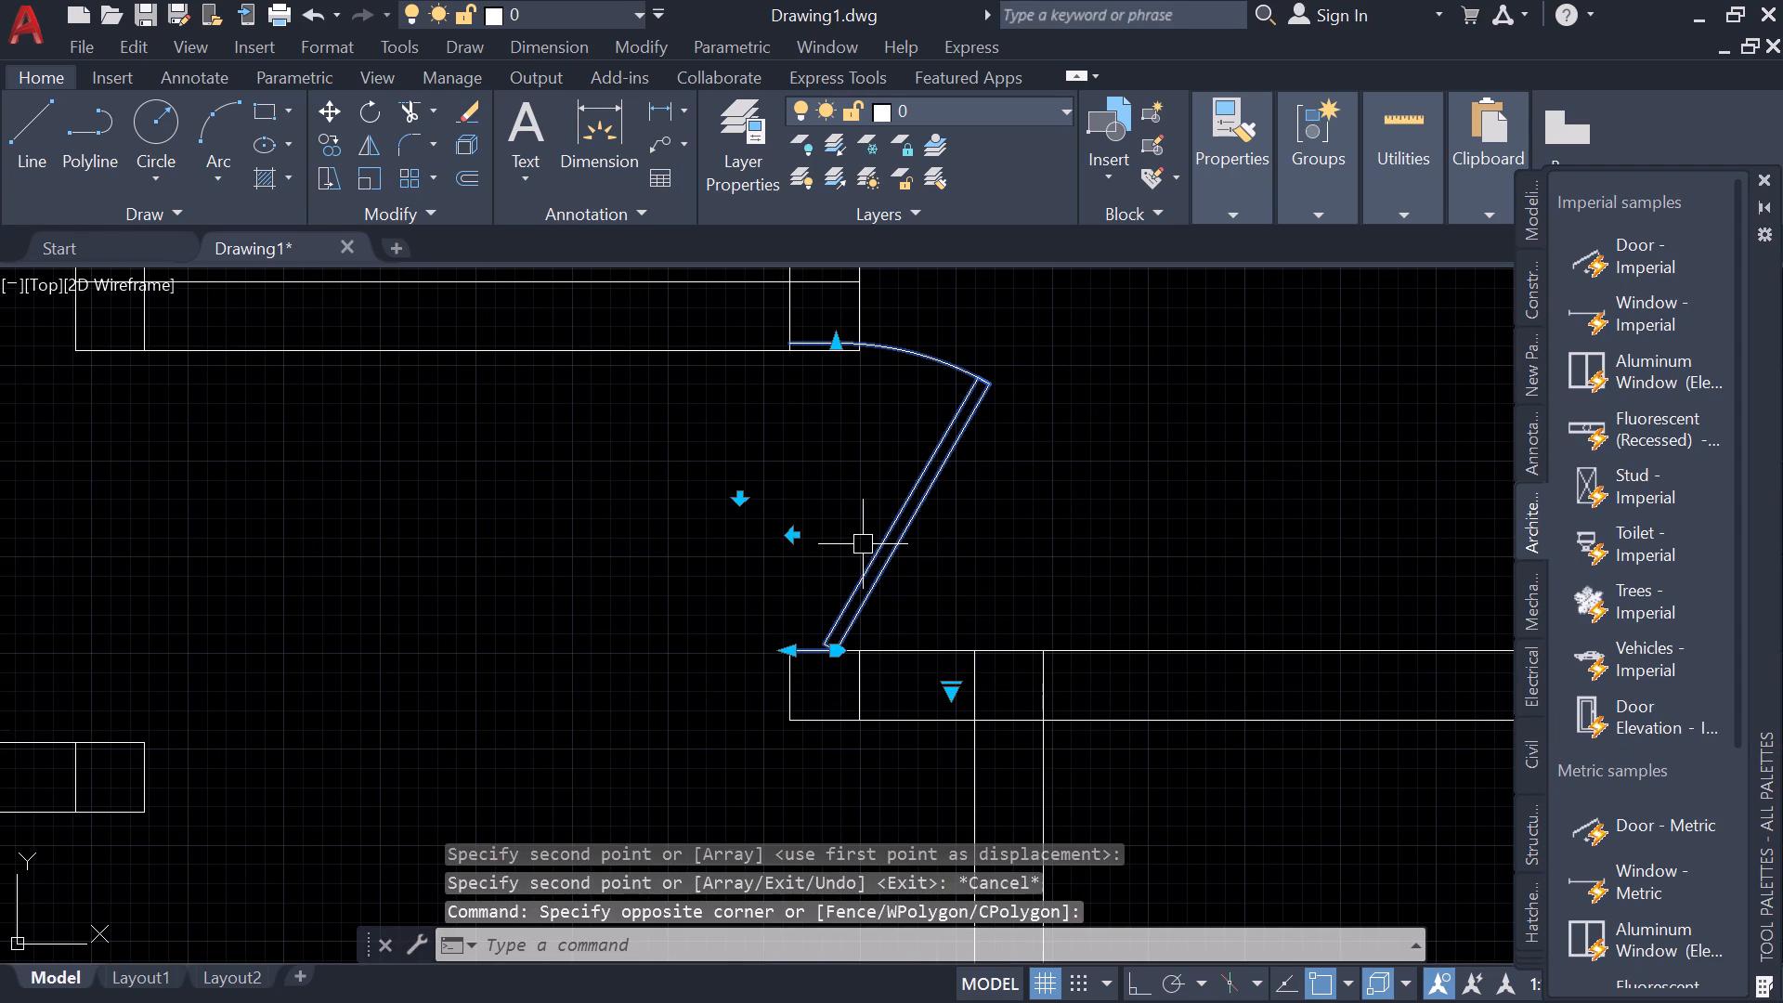
{"action": "type", "text": "sc"}
{"action": "key", "text": "space"}
{"action": "left_click", "coordinate": [791, 655]}
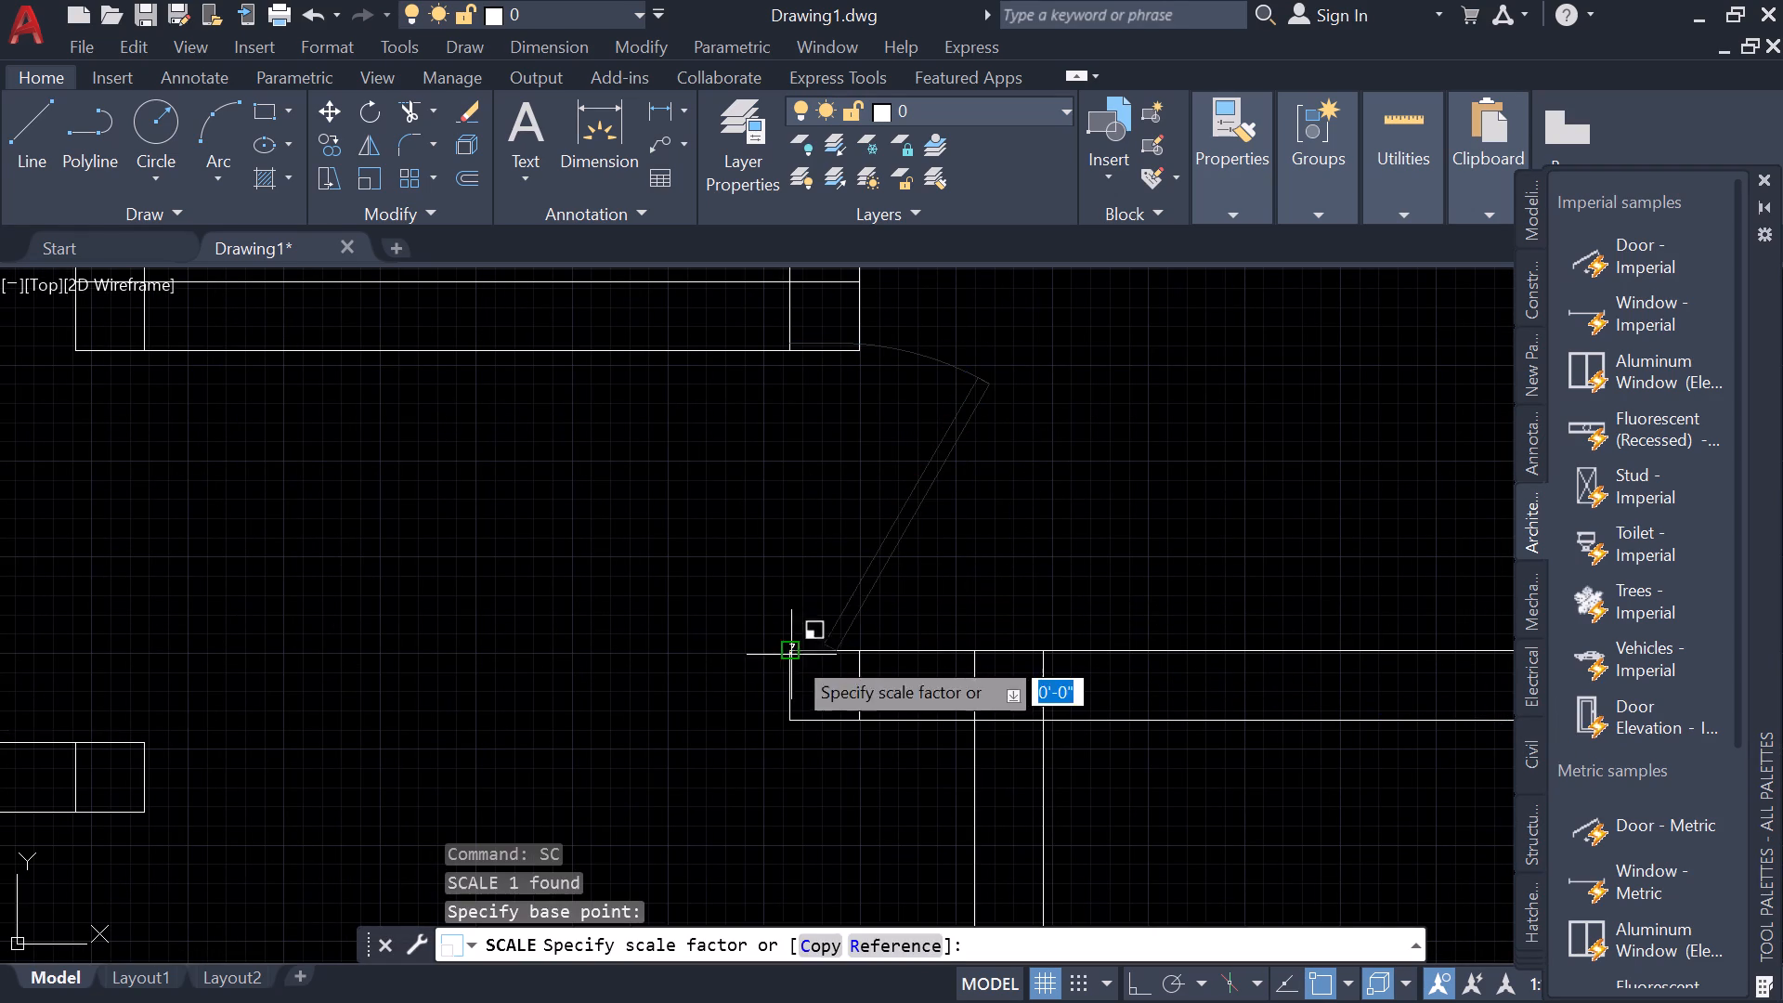
{"action": "left_click", "coordinate": [954, 598]}
Flip the spare door outside the plan so its leaf swings to the left.
{"action": "scroll", "coordinate": [1210, 576], "scroll_direction": "down", "scroll_amount": 2}
{"action": "middle_click_drag", "start_coordinate": [1210, 576], "coordinate": [722, 582]}
{"action": "scroll", "coordinate": [1132, 656], "scroll_direction": "down", "scroll_amount": 1}
{"action": "left_click", "coordinate": [1267, 673]}
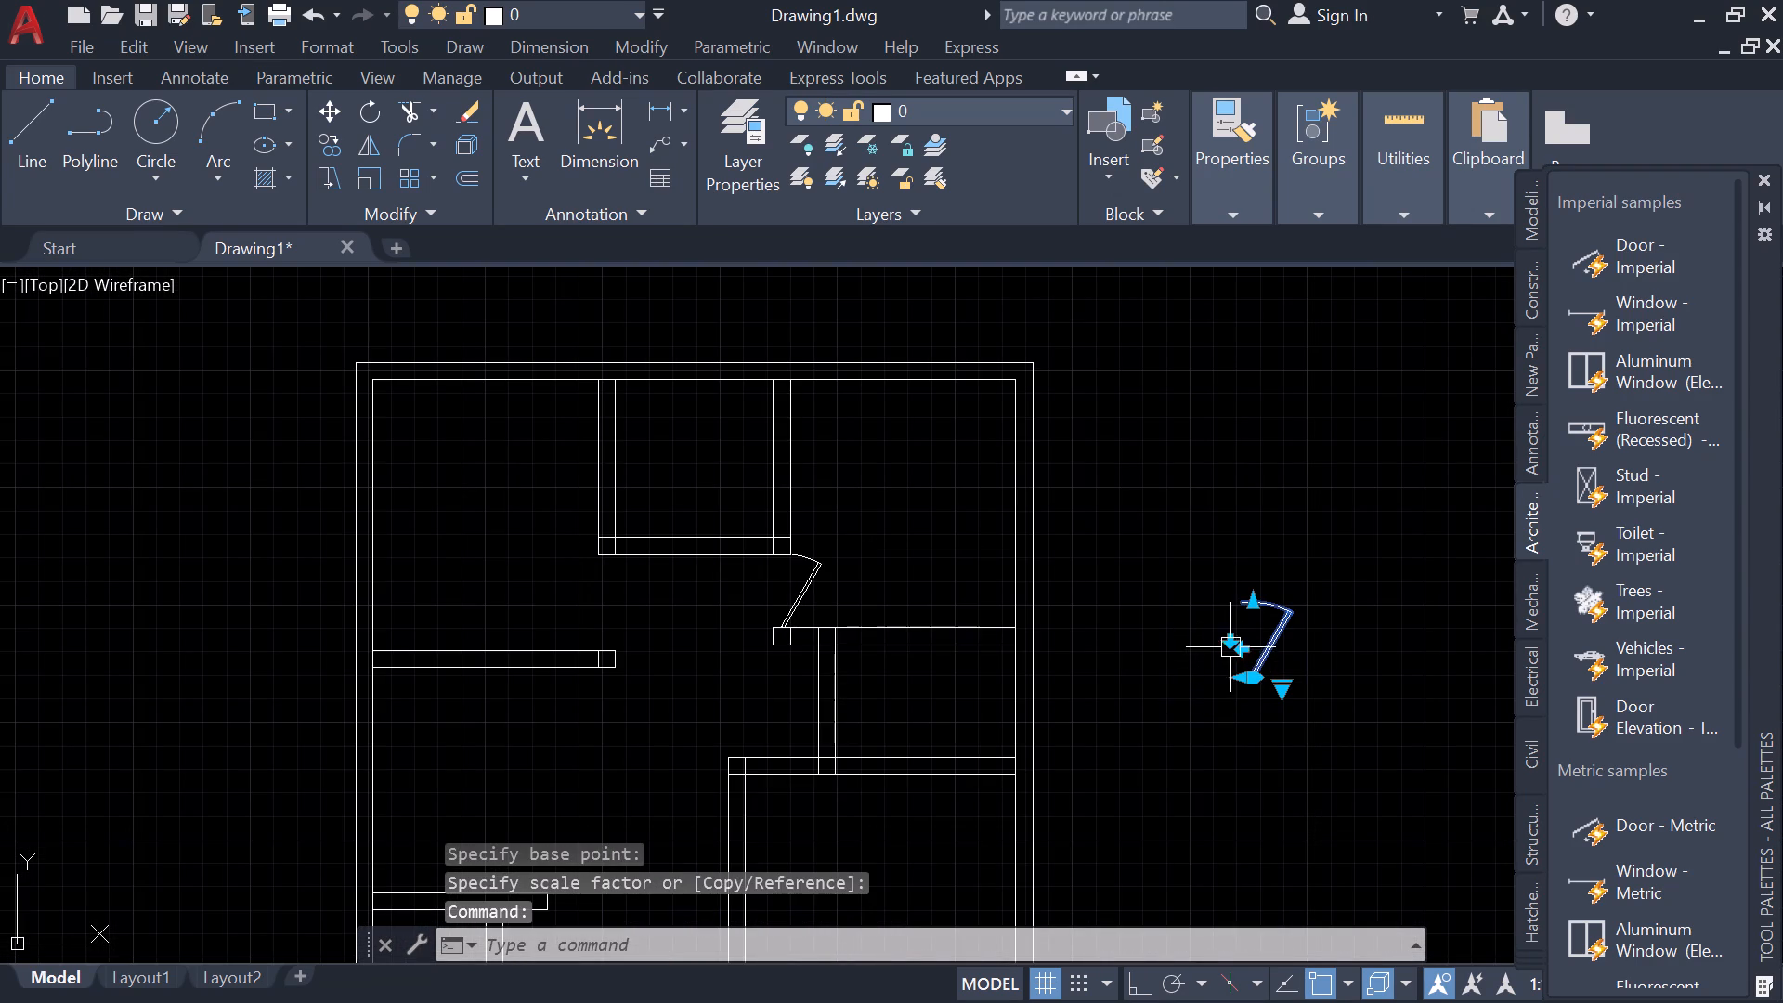
{"action": "left_click", "coordinate": [1251, 647]}
{"action": "left_click", "coordinate": [1247, 648]}
{"action": "left_click", "coordinate": [1247, 648]}
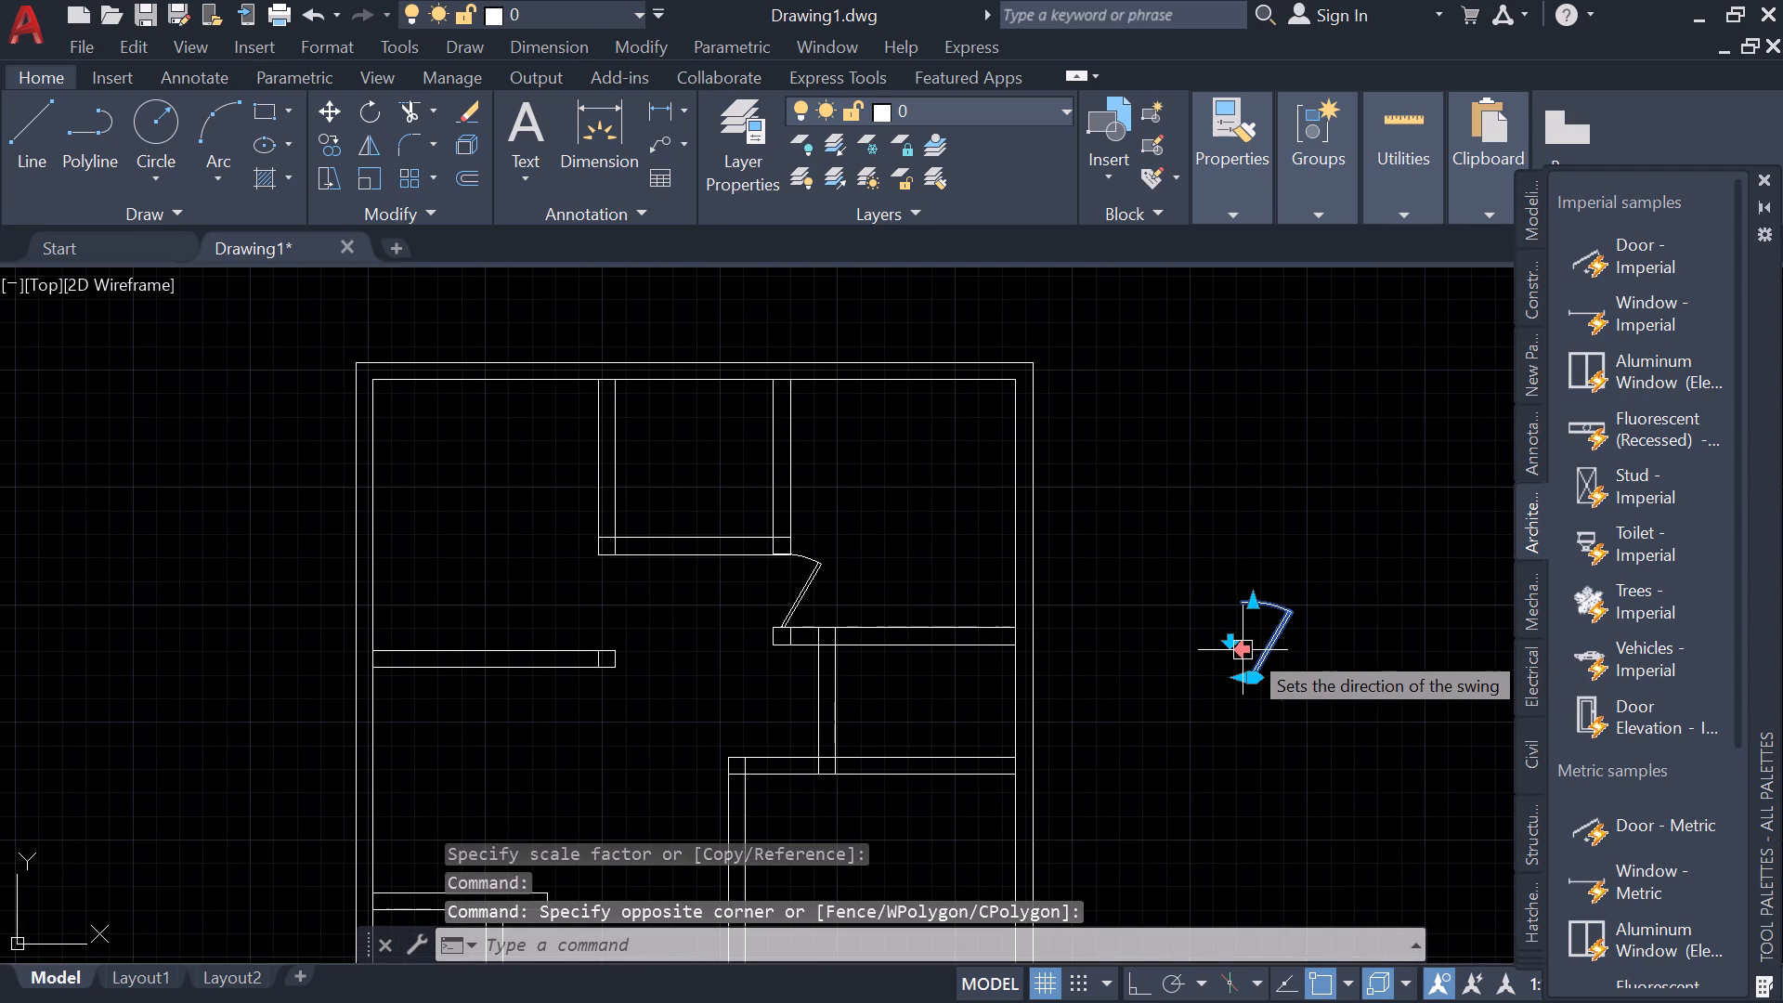
{"action": "left_click", "coordinate": [1244, 651]}
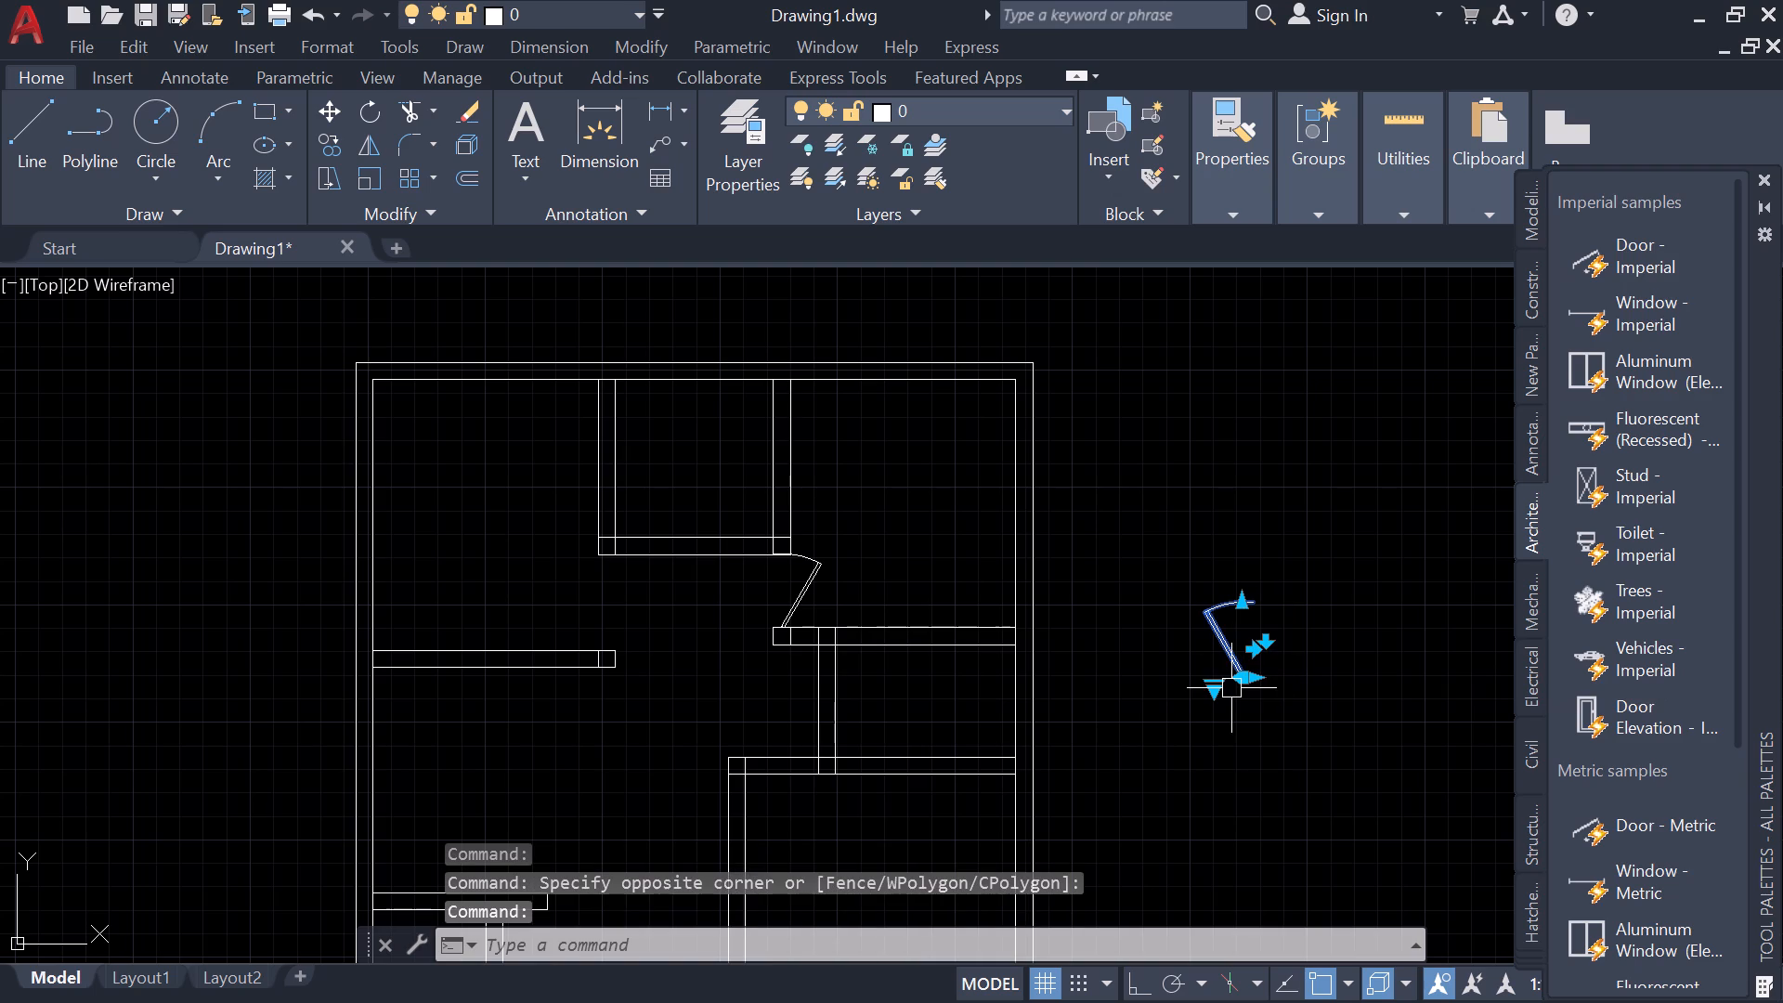
Copy the spare door from its lower jamb endpoint to the lower wall corner of the upper left room's doorway.
{"action": "type", "text": "co"}
{"action": "key", "text": "space"}
{"action": "scroll", "coordinate": [1244, 686], "scroll_direction": "up", "scroll_amount": 4}
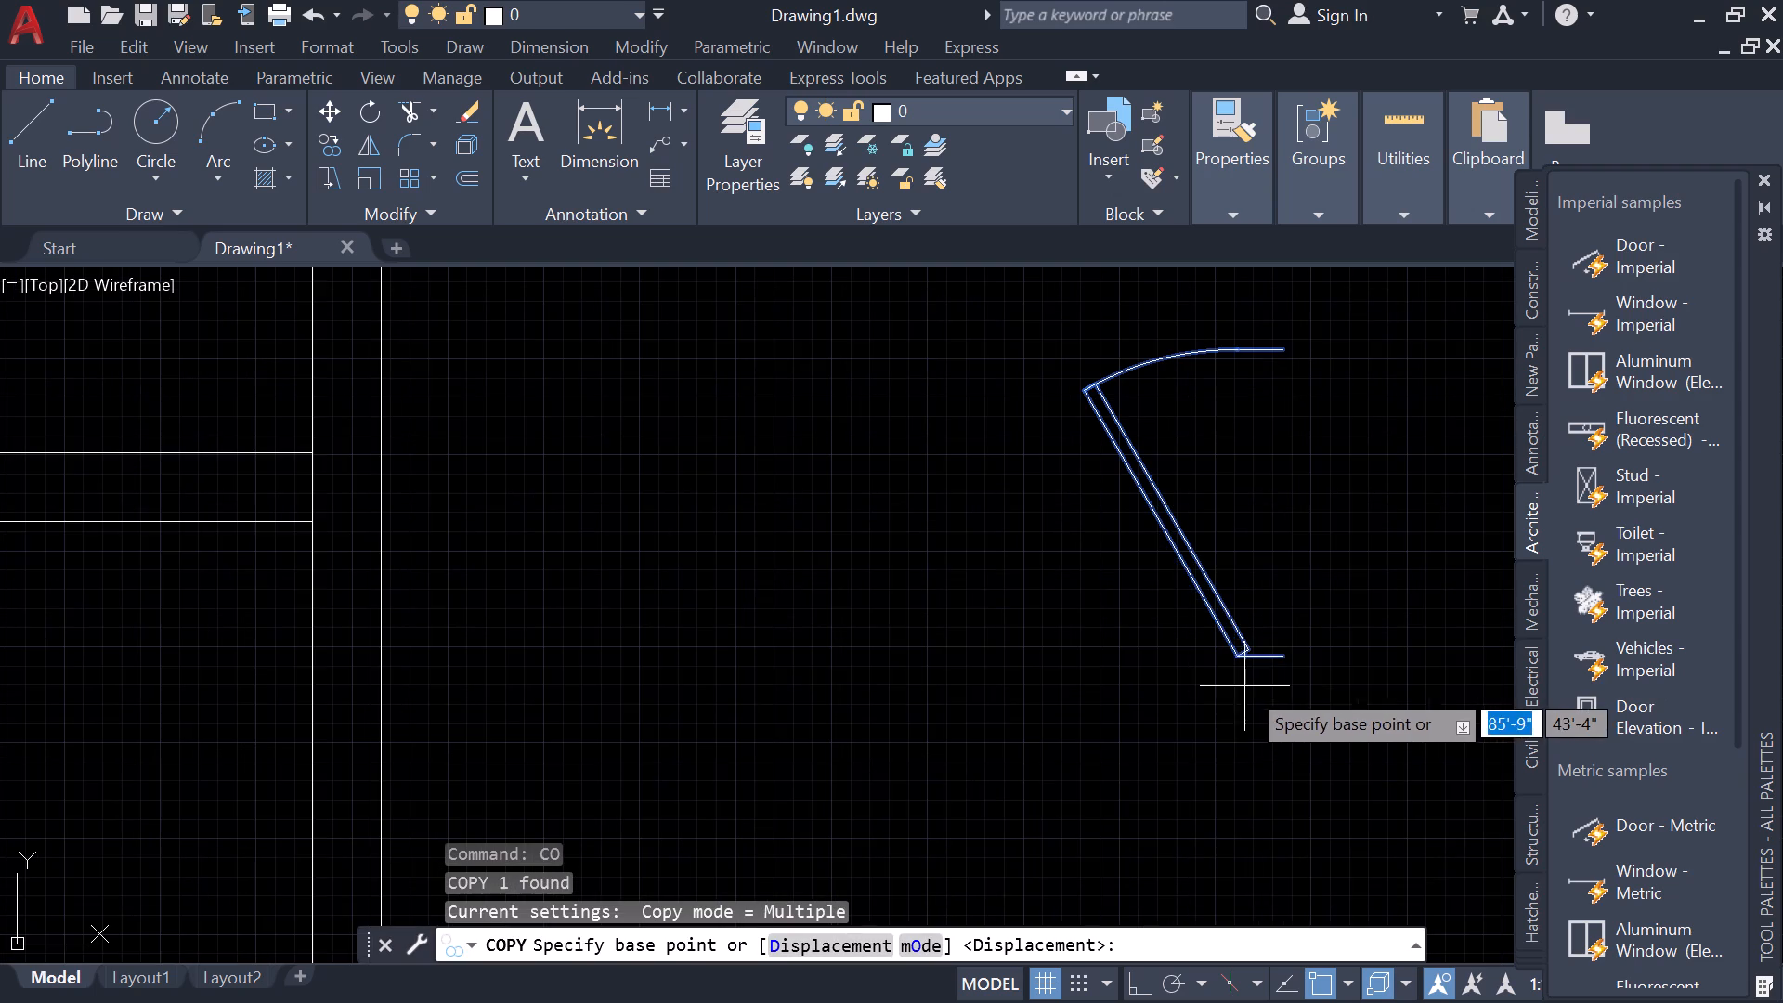
{"action": "left_click", "coordinate": [1280, 656]}
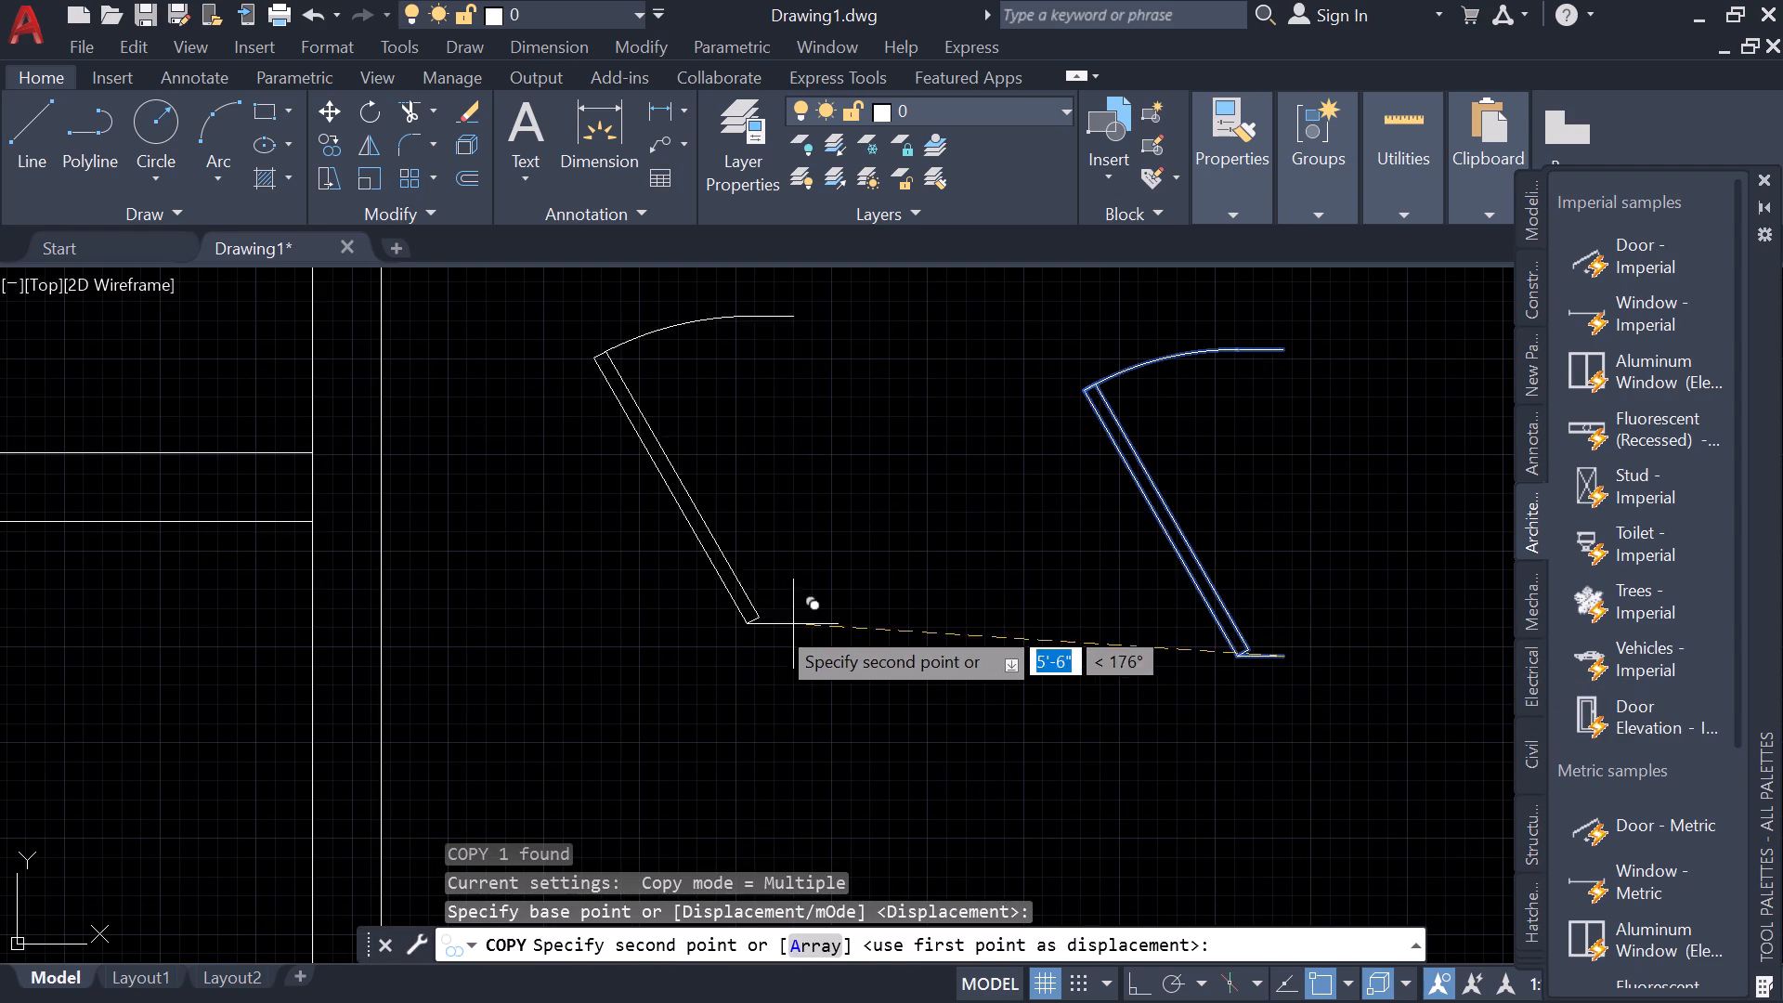
{"action": "scroll", "coordinate": [763, 625], "scroll_direction": "down", "scroll_amount": 2}
{"action": "middle_click_drag", "start_coordinate": [672, 632], "coordinate": [1503, 879]}
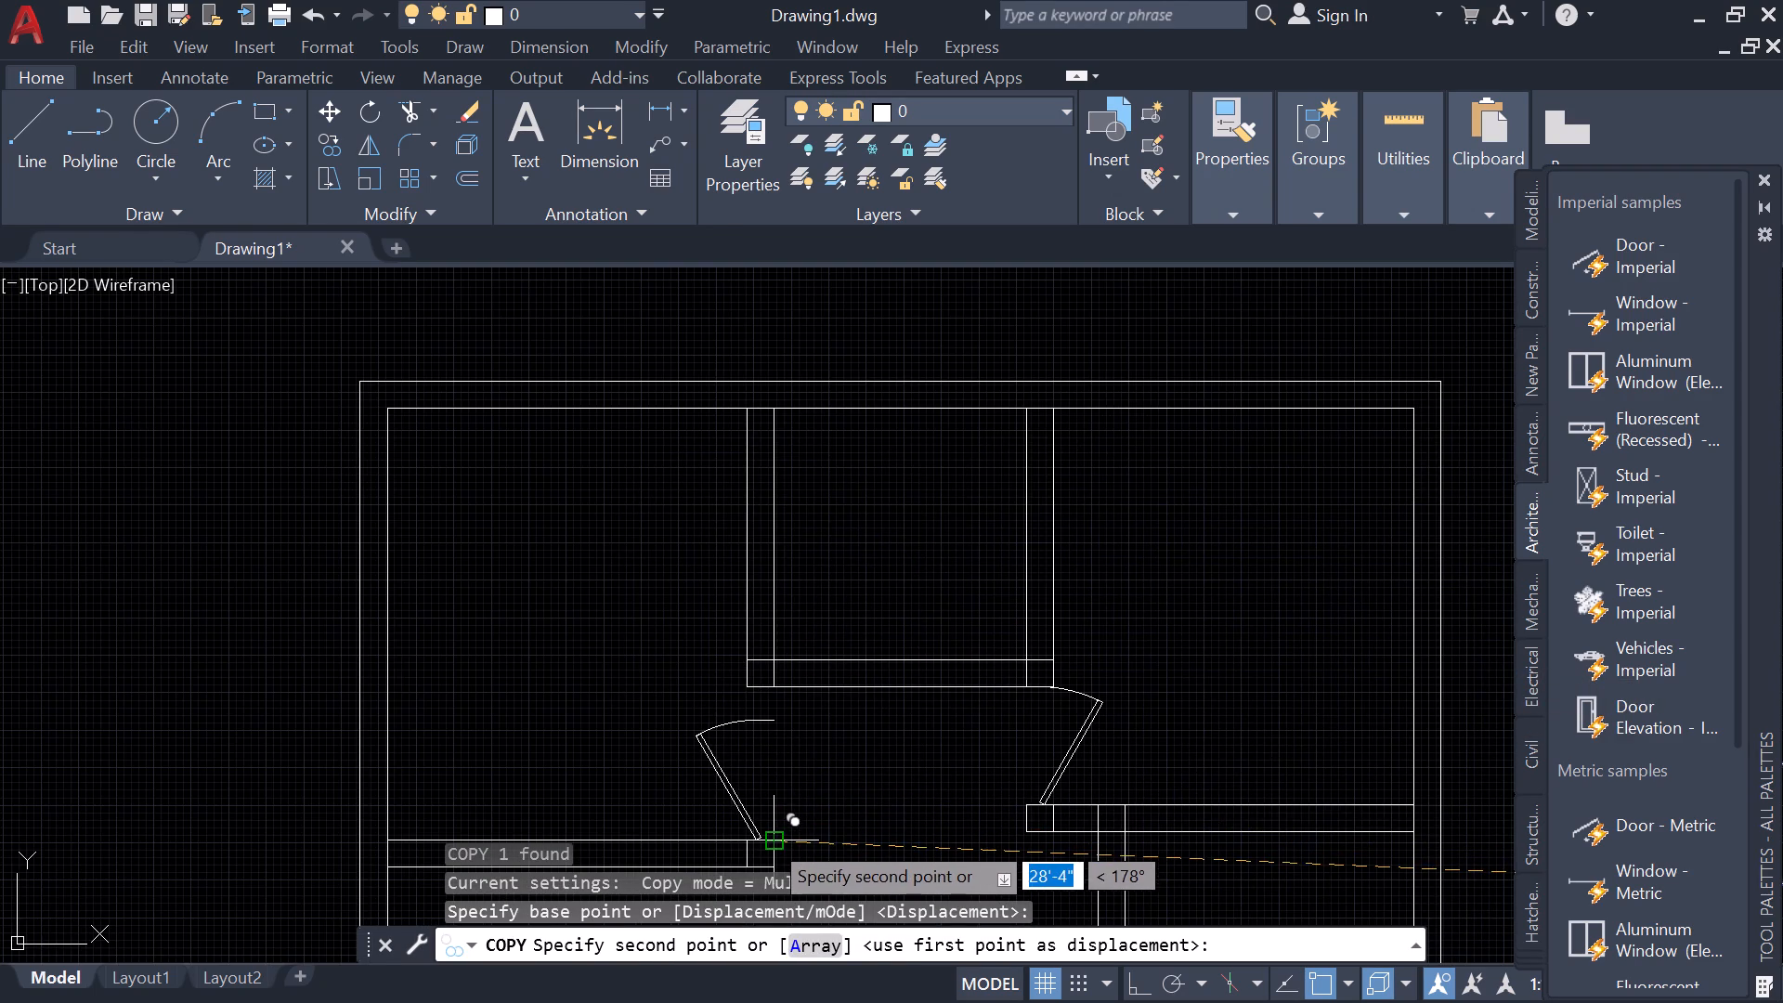
{"action": "left_click", "coordinate": [768, 839]}
{"action": "key", "text": "Escape"}
Scale the copied door about its lower jamb corner to fit the upper left room's doorway.
{"action": "left_click_drag", "start_coordinate": [802, 823], "coordinate": [793, 823]}
{"action": "left_click", "coordinate": [659, 749]}
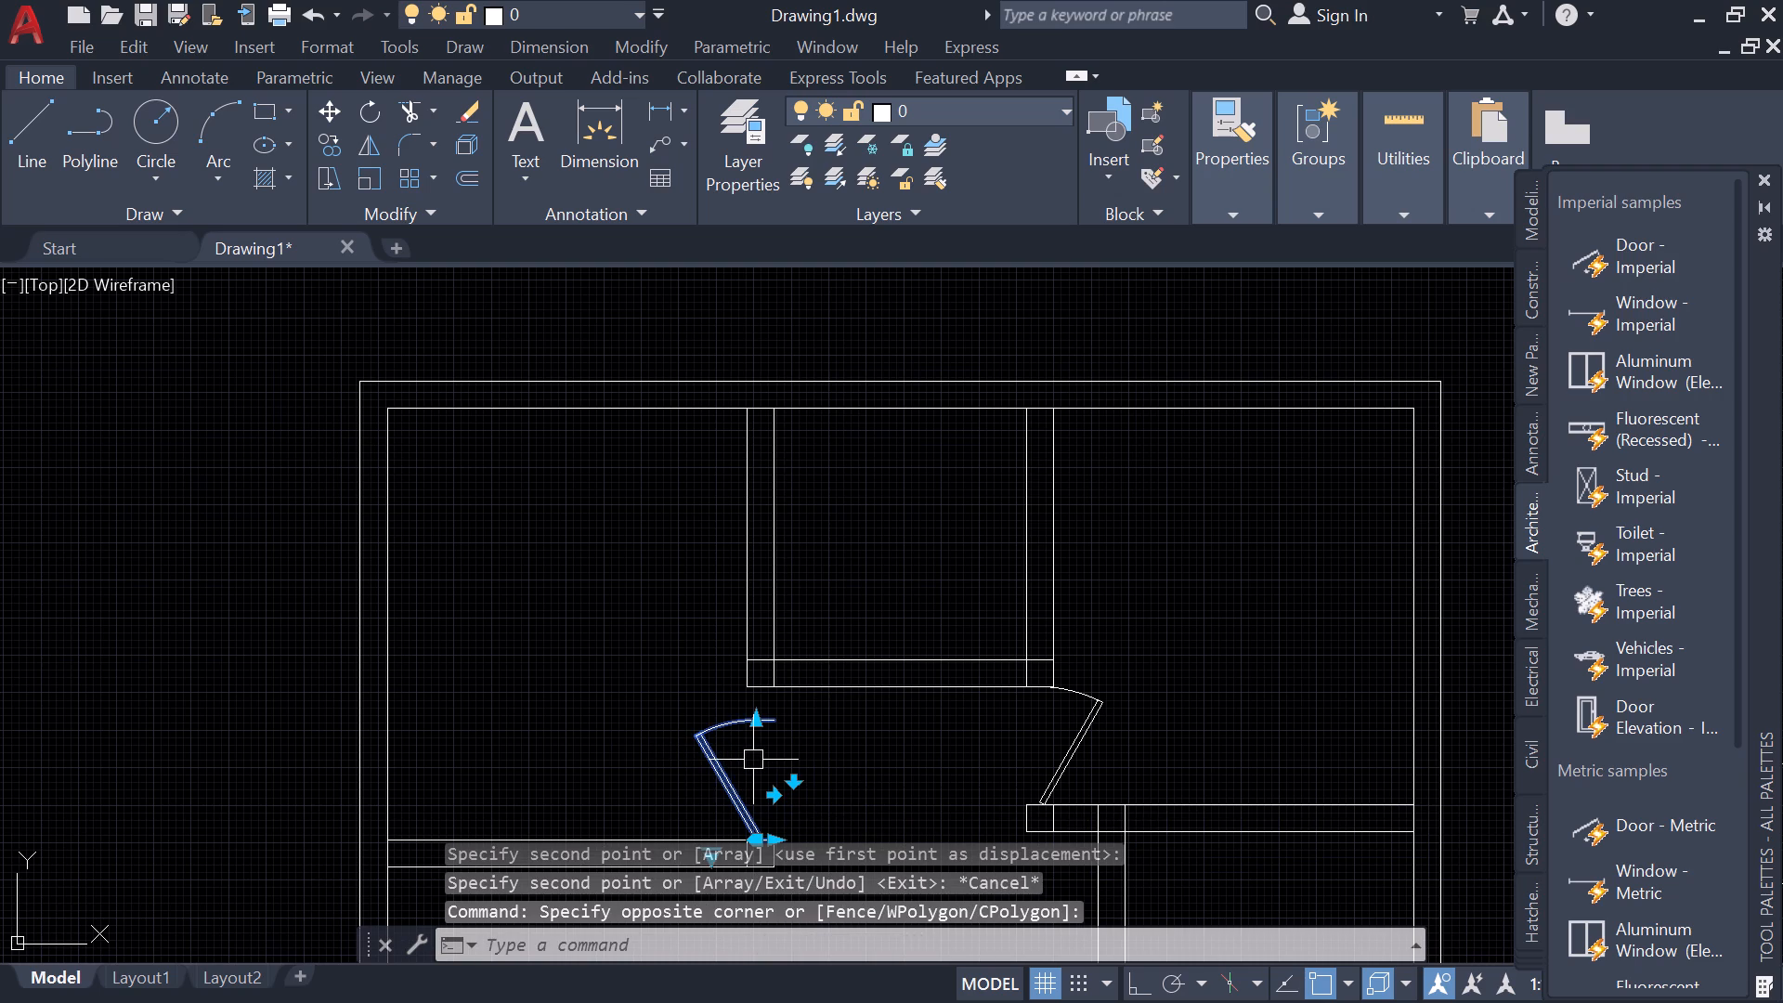
{"action": "type", "text": "sc"}
{"action": "key", "text": "space"}
{"action": "middle_click_drag", "start_coordinate": [808, 791], "coordinate": [824, 732]}
{"action": "scroll", "coordinate": [798, 766], "scroll_direction": "up", "scroll_amount": 1}
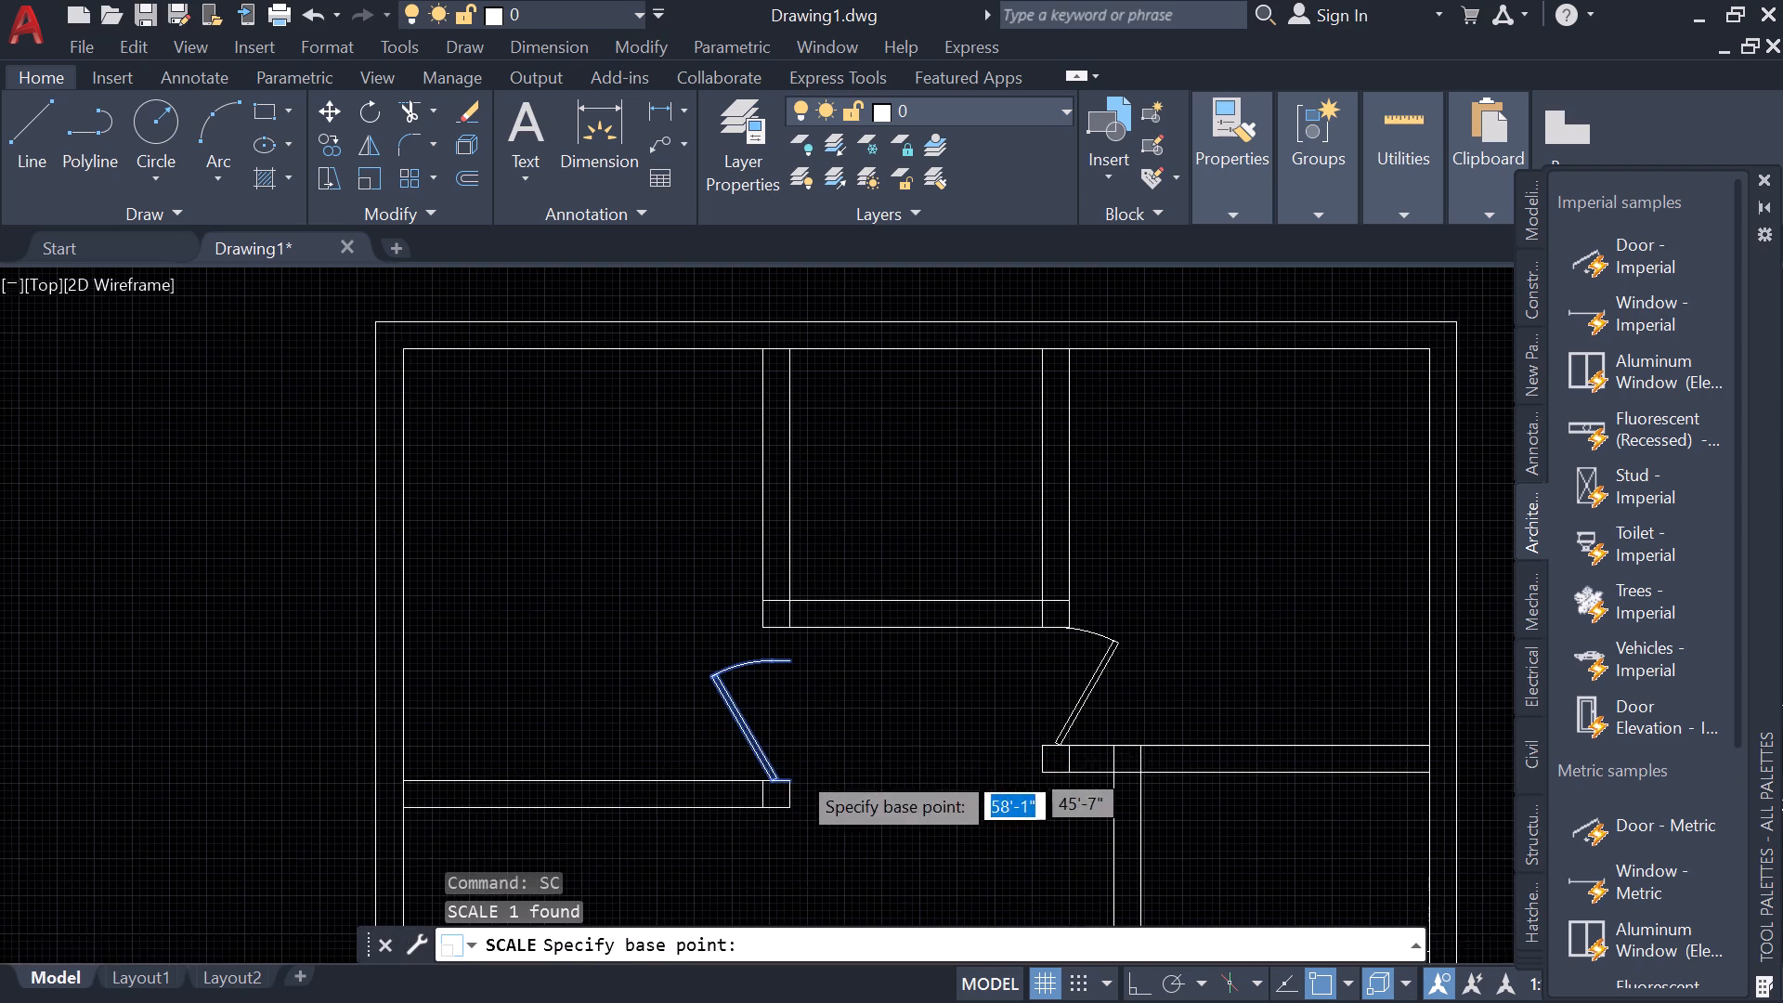
{"action": "left_click", "coordinate": [777, 785]}
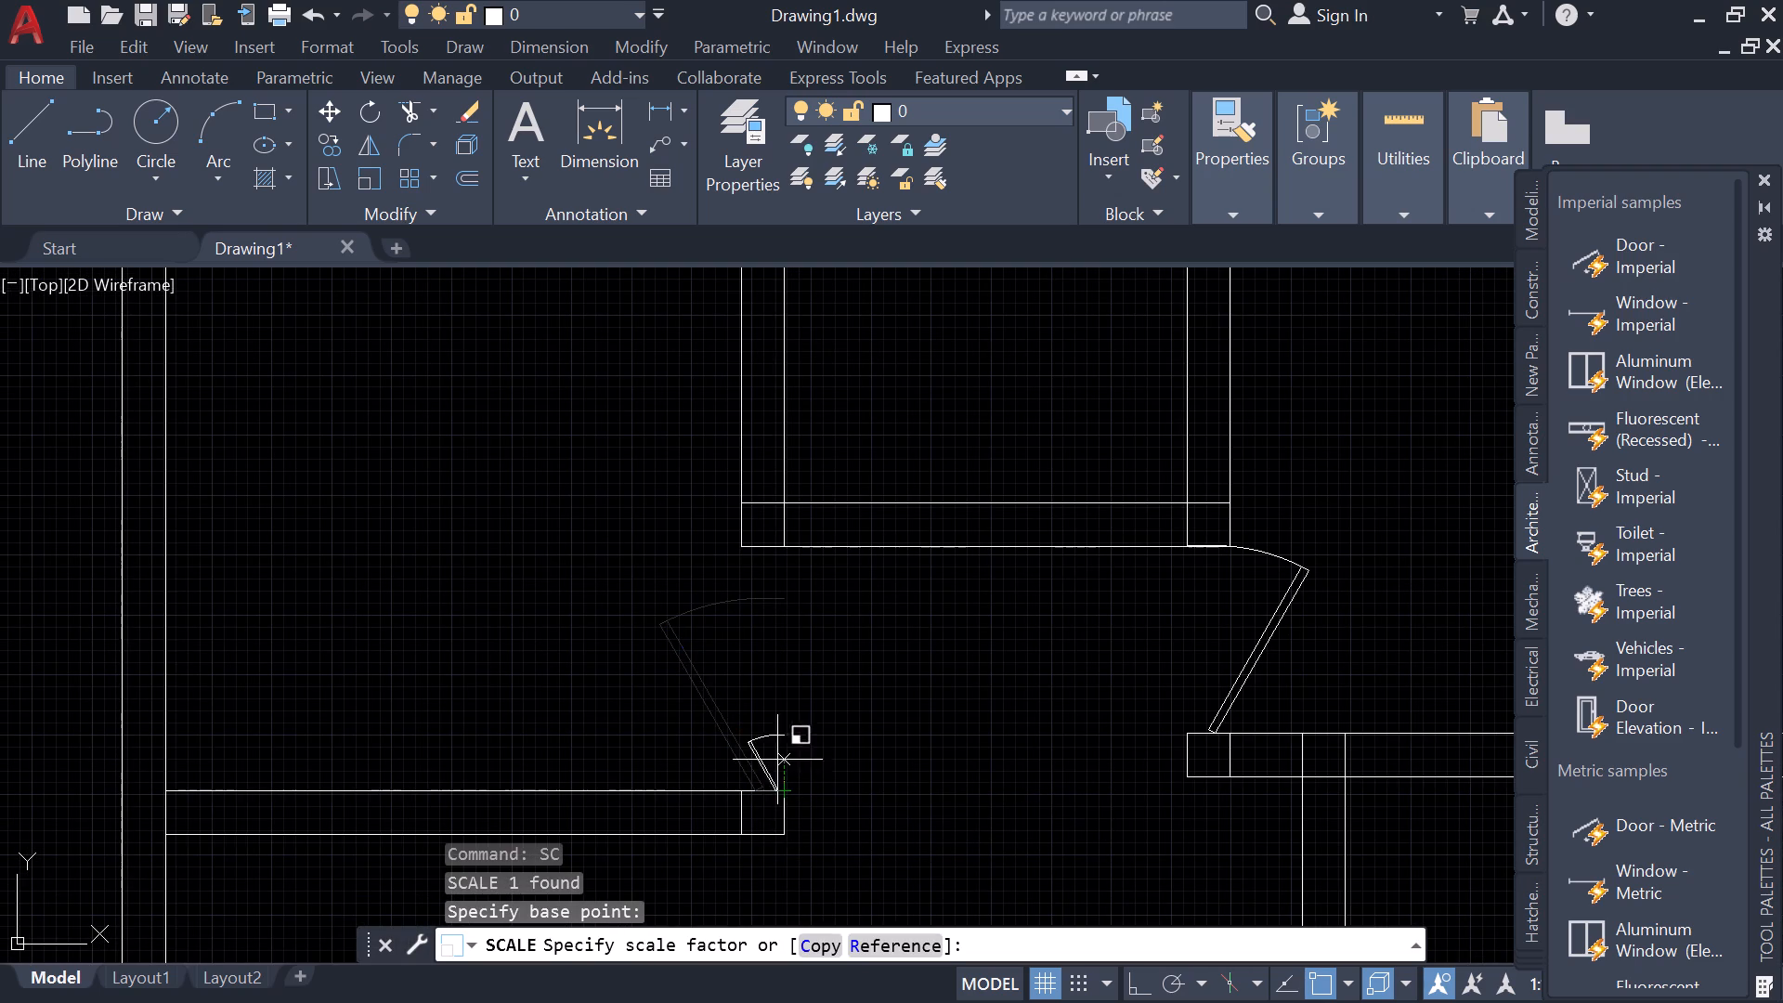
{"action": "left_click", "coordinate": [767, 652]}
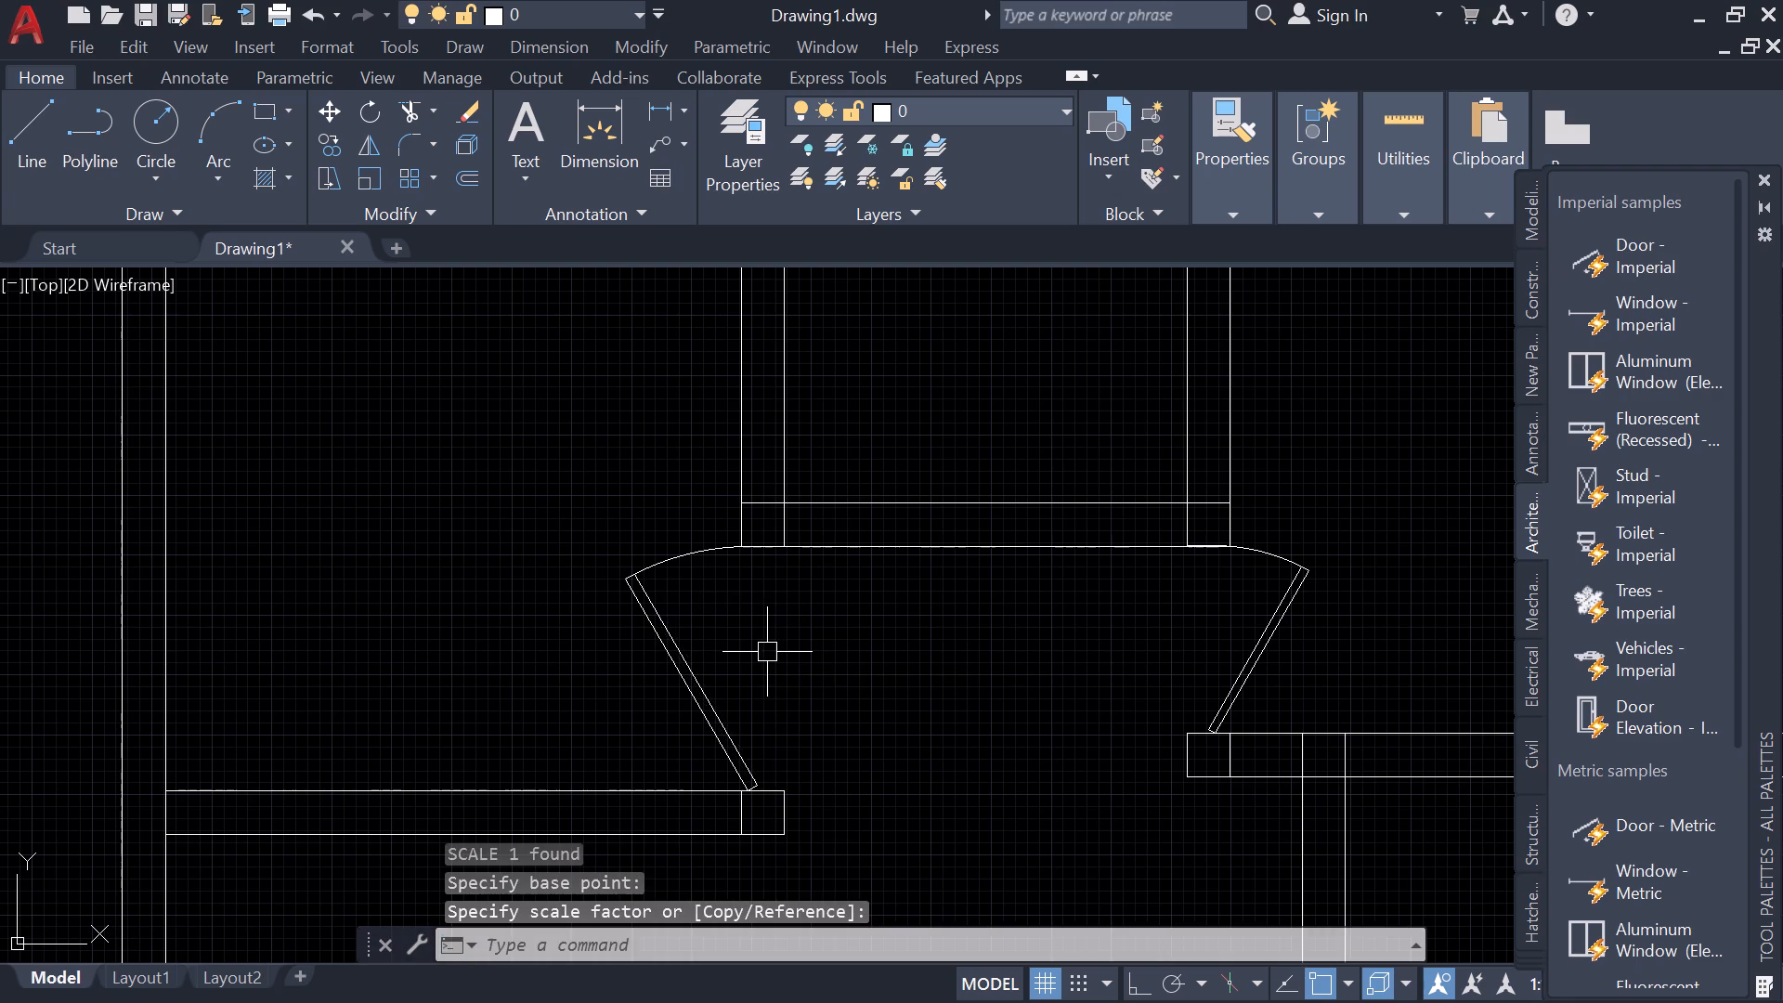
Offset the upper middle room's left wall inner line 3' into the room to mark a door opening.
{"action": "scroll", "coordinate": [819, 668], "scroll_direction": "down", "scroll_amount": 2}
{"action": "middle_click_drag", "start_coordinate": [852, 677], "coordinate": [832, 631]}
{"action": "scroll", "coordinate": [826, 575], "scroll_direction": "down", "scroll_amount": 2}
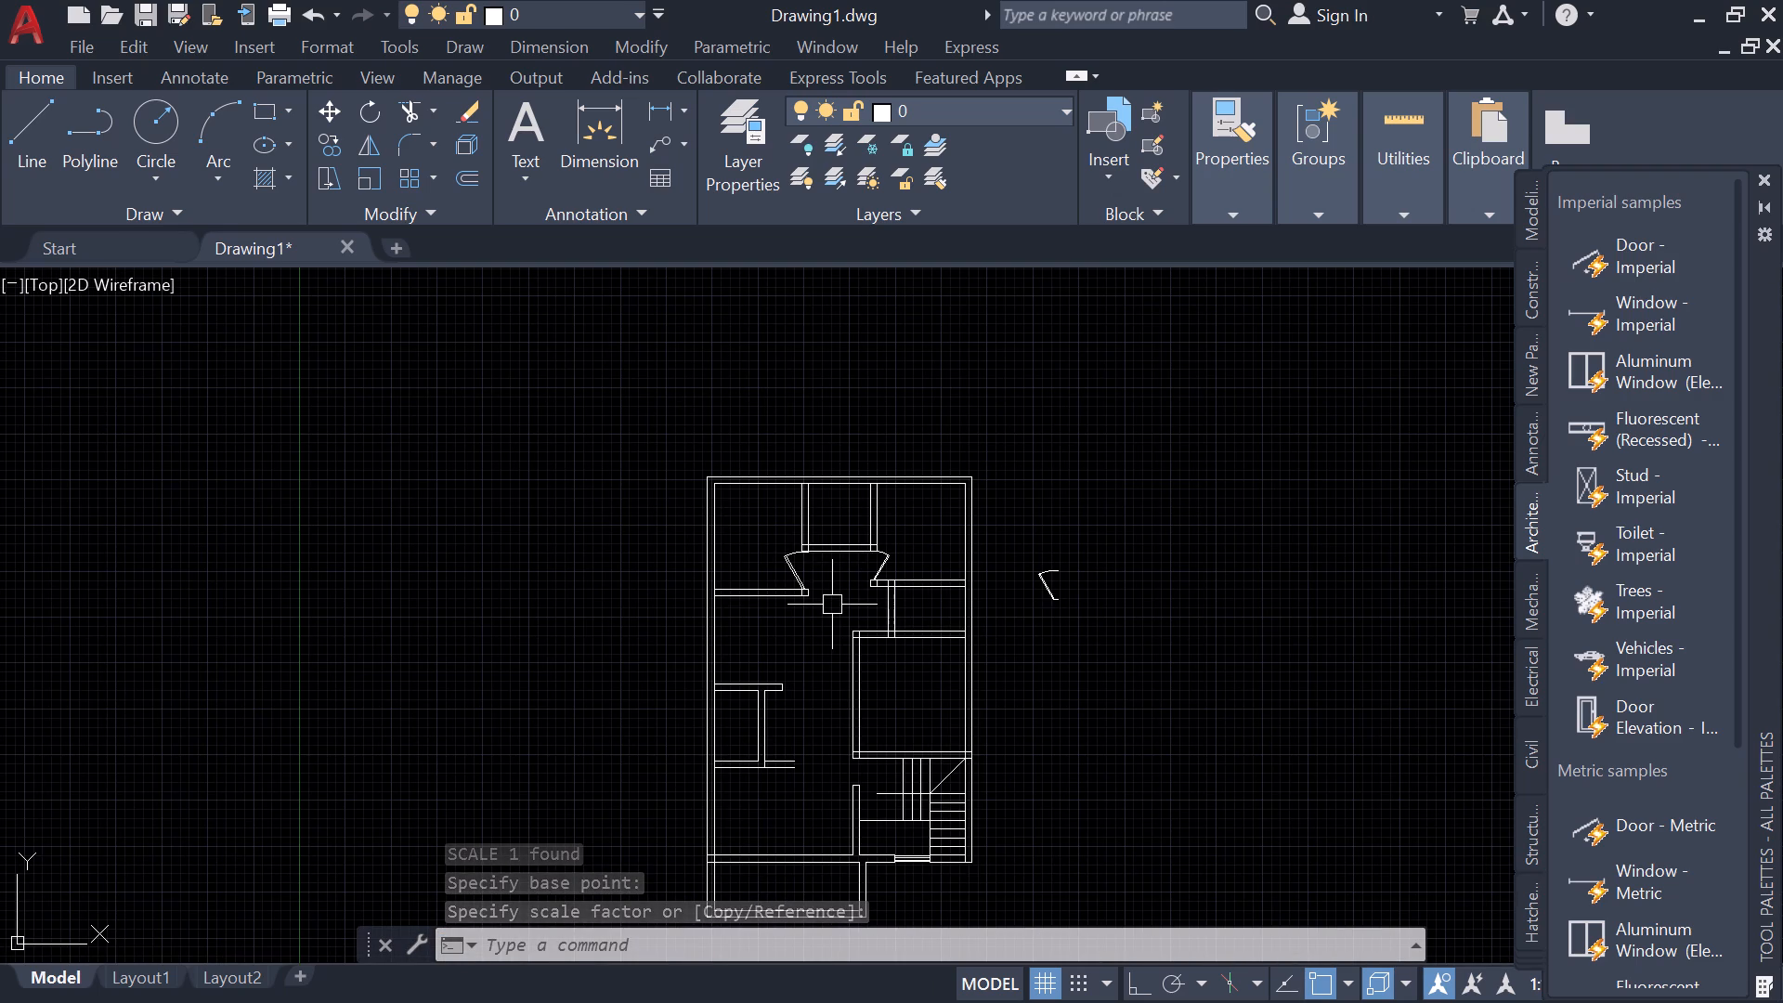
{"action": "scroll", "coordinate": [799, 547], "scroll_direction": "up", "scroll_amount": 4}
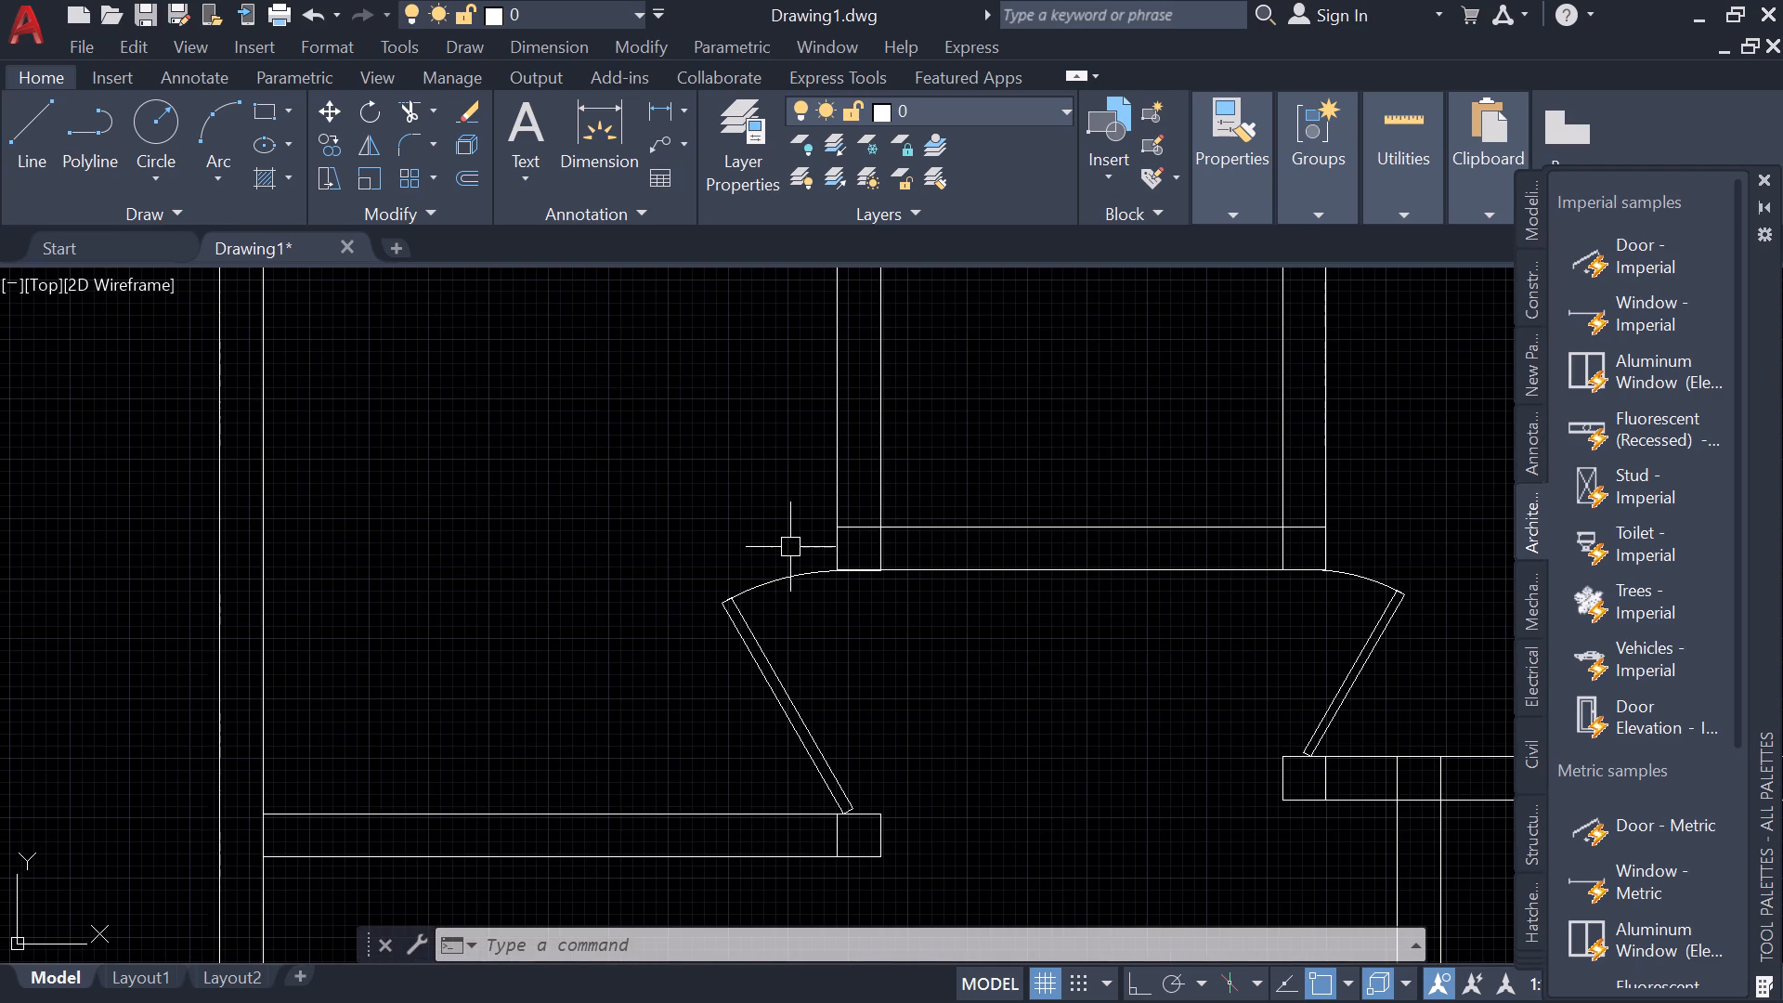
{"action": "type", "text": "o"}
{"action": "key", "text": "space"}
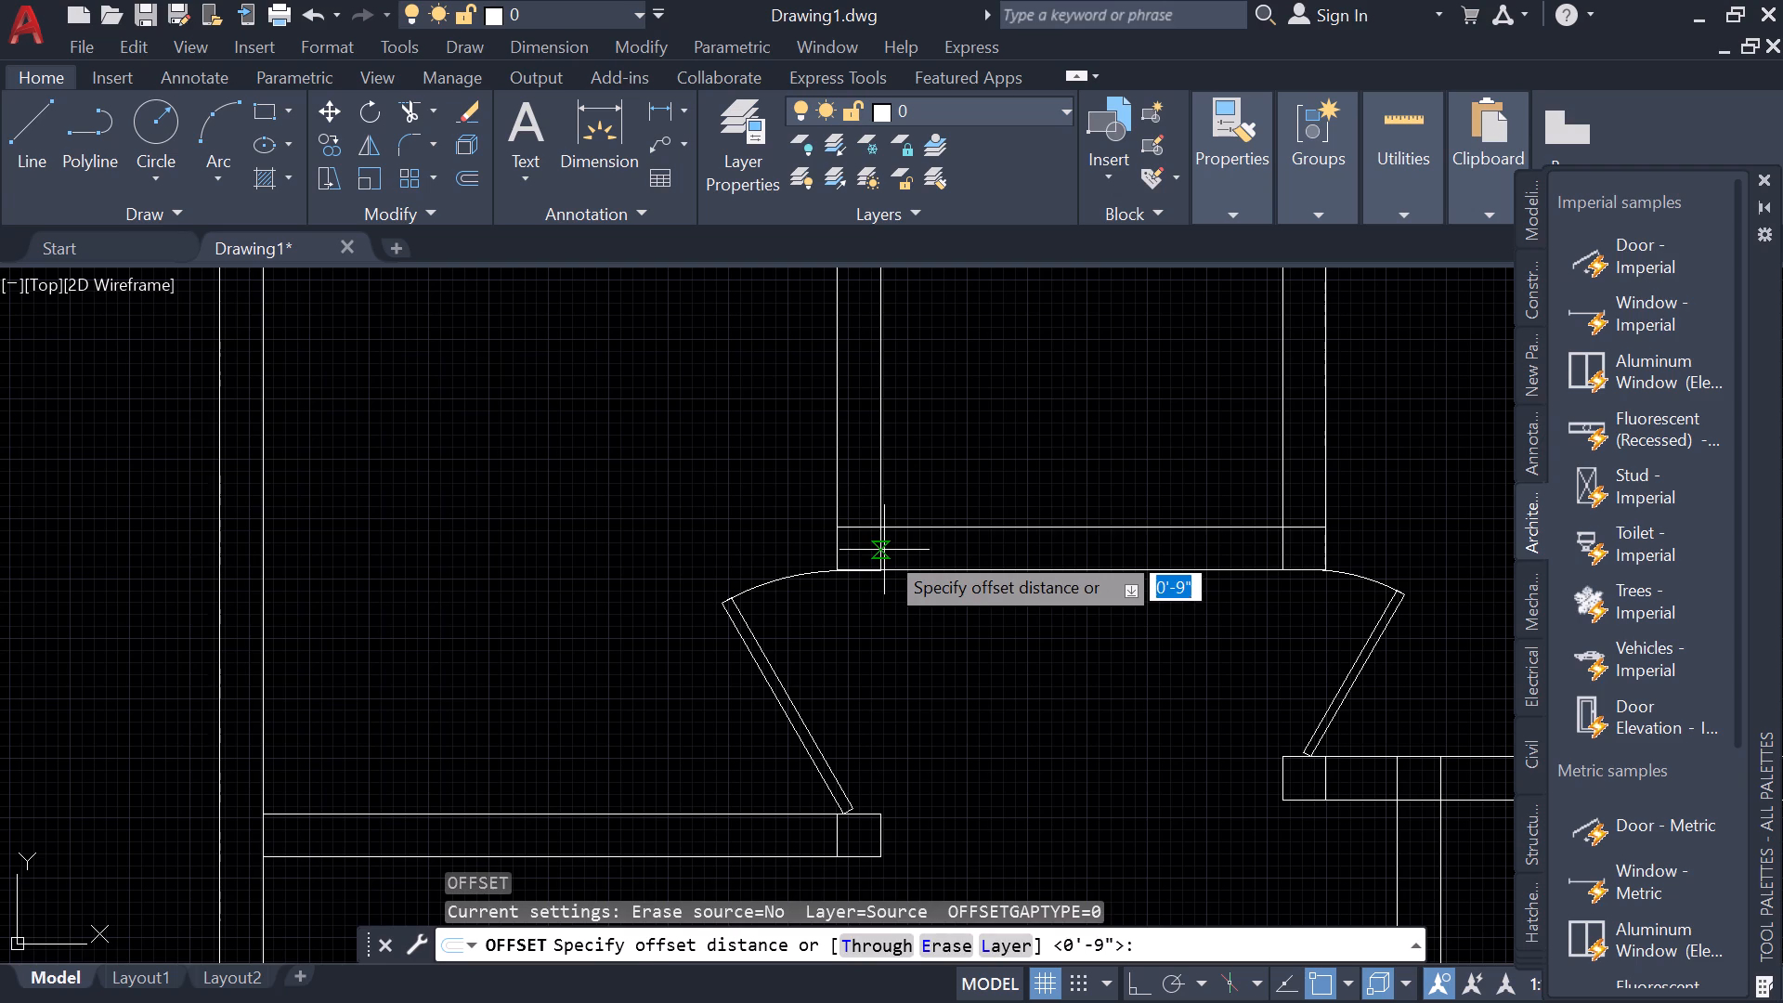
{"action": "key", "text": "space"}
{"action": "type", "text": "3'"}
{"action": "key", "text": "Return"}
{"action": "left_click", "coordinate": [884, 550]}
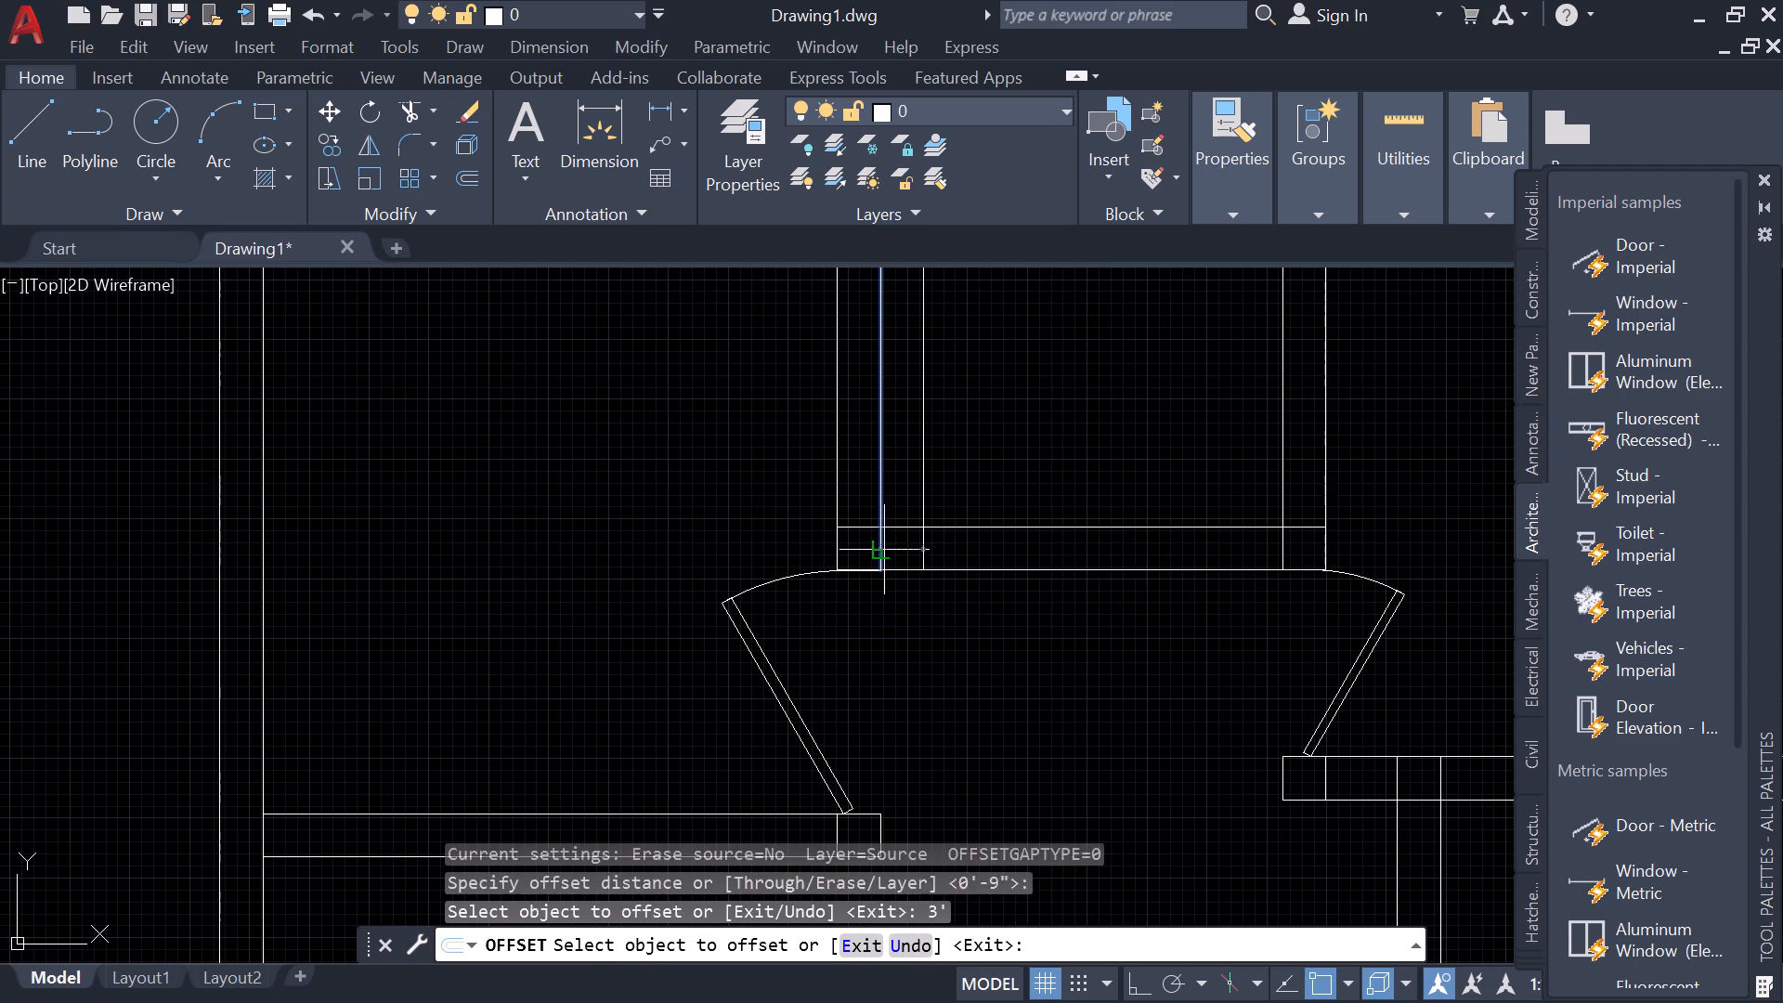
{"action": "type", "text": "3'"}
{"action": "key", "text": "Return"}
{"action": "left_click", "coordinate": [960, 571]}
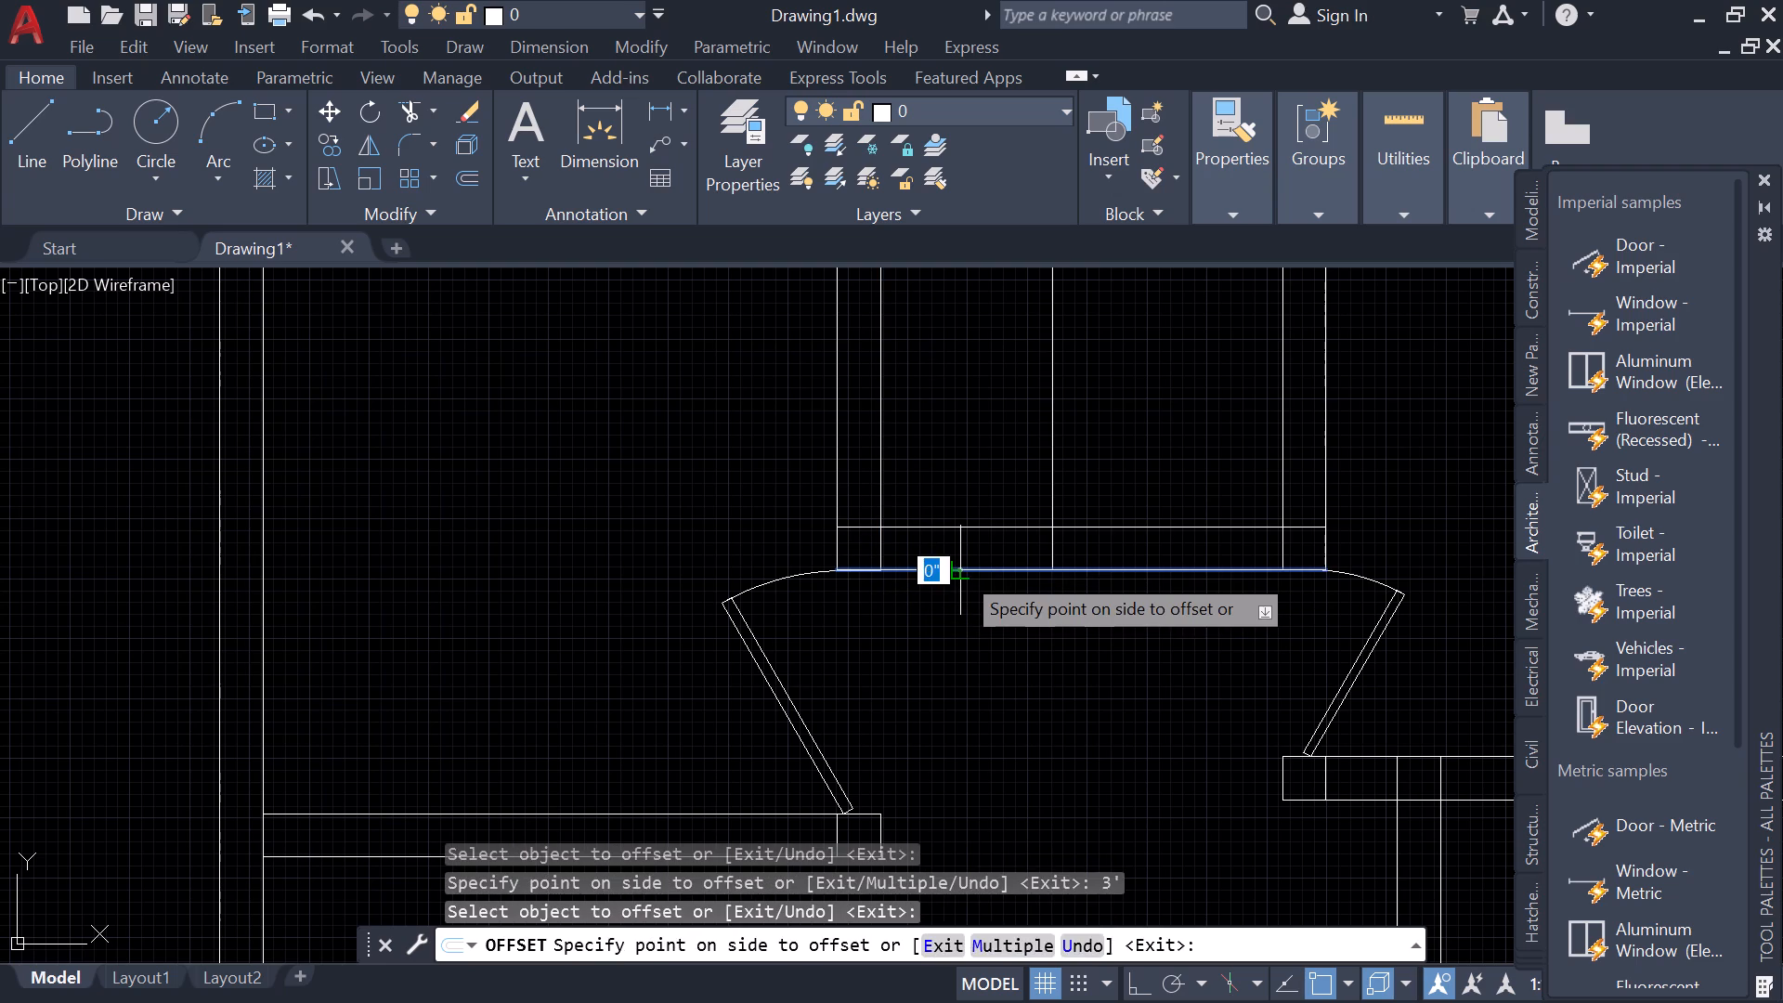
{"action": "key", "text": "Escape"}
Trim the upper middle room's lower wall lines and the excess offset line to open the 3' doorway beside the left wall.
{"action": "type", "text": "tr"}
{"action": "key", "text": "space"}
{"action": "left_click_drag", "start_coordinate": [950, 641], "coordinate": [950, 586]}
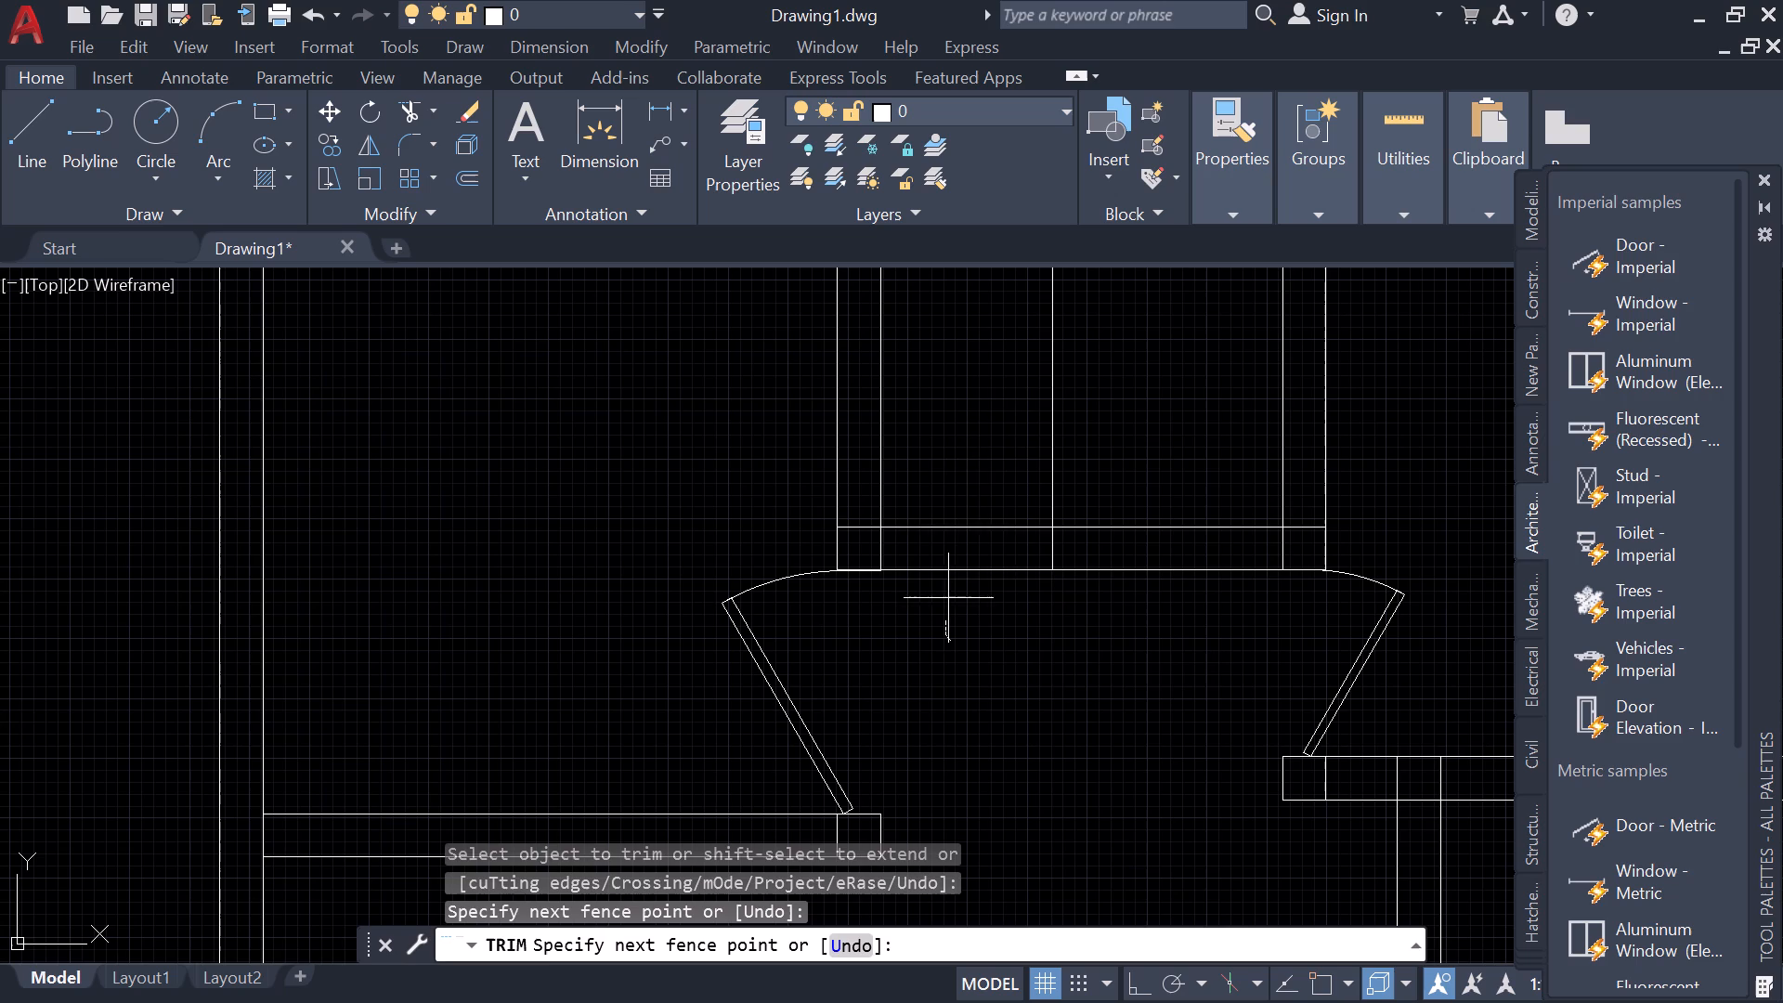
{"action": "left_click_drag", "start_coordinate": [950, 586], "coordinate": [1159, 384]}
{"action": "scroll", "coordinate": [1155, 401], "scroll_direction": "down", "scroll_amount": 2}
{"action": "middle_click_drag", "start_coordinate": [1203, 613], "coordinate": [898, 556]}
{"action": "left_click", "coordinate": [1363, 528]}
{"action": "left_click", "coordinate": [1363, 500]}
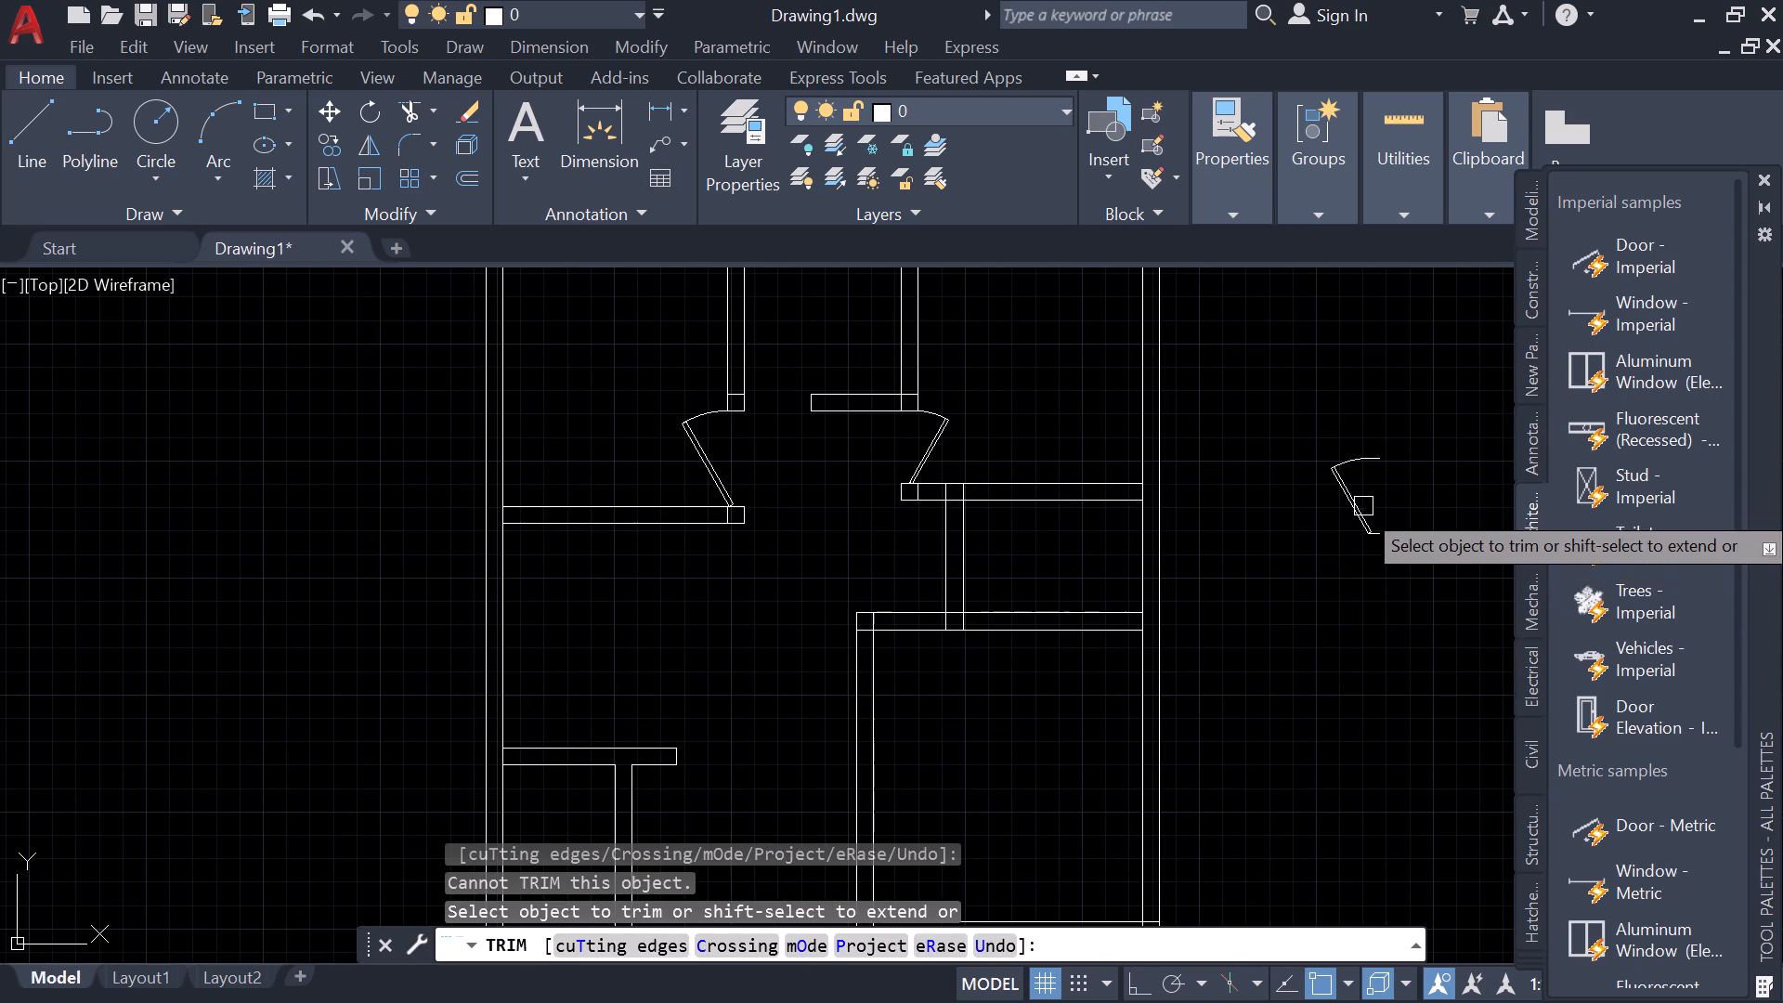
{"action": "key", "text": "Escape"}
Flip the spare door outside the plan so its hinge is at the upper end and its leaf points left.
{"action": "left_click", "coordinate": [1365, 528]}
{"action": "left_click", "coordinate": [1384, 504]}
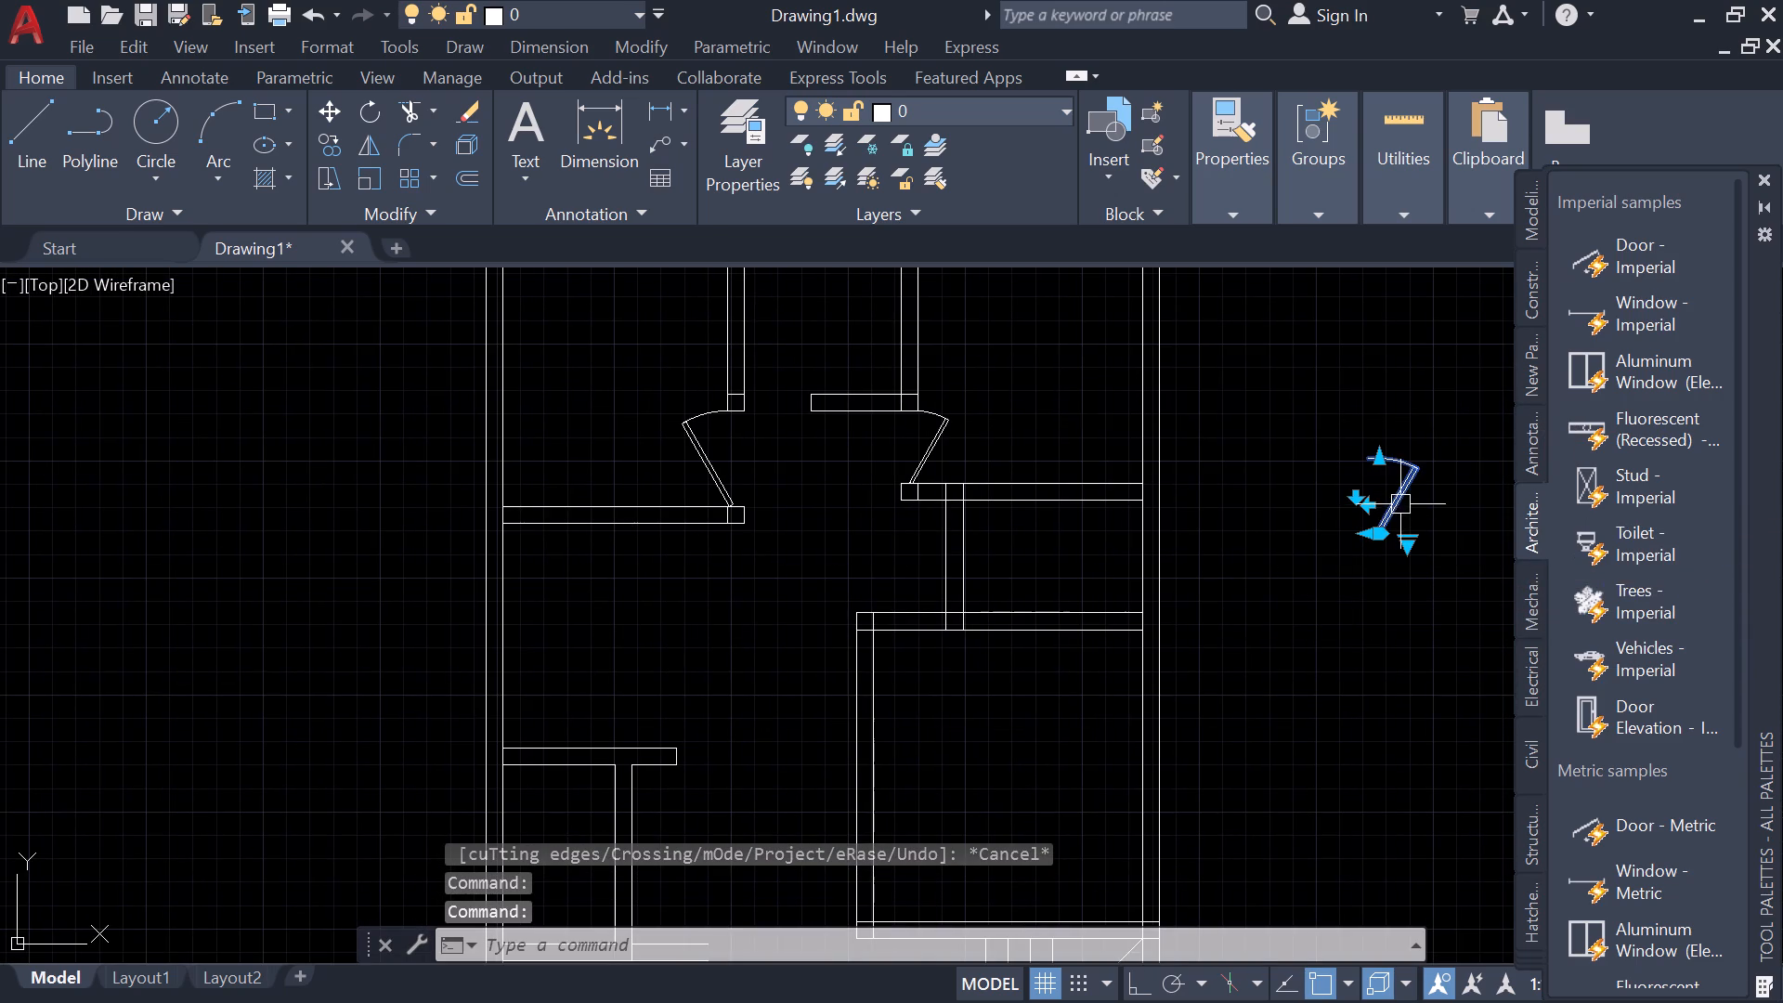
{"action": "left_click", "coordinate": [1358, 492]}
{"action": "left_click", "coordinate": [1373, 490]}
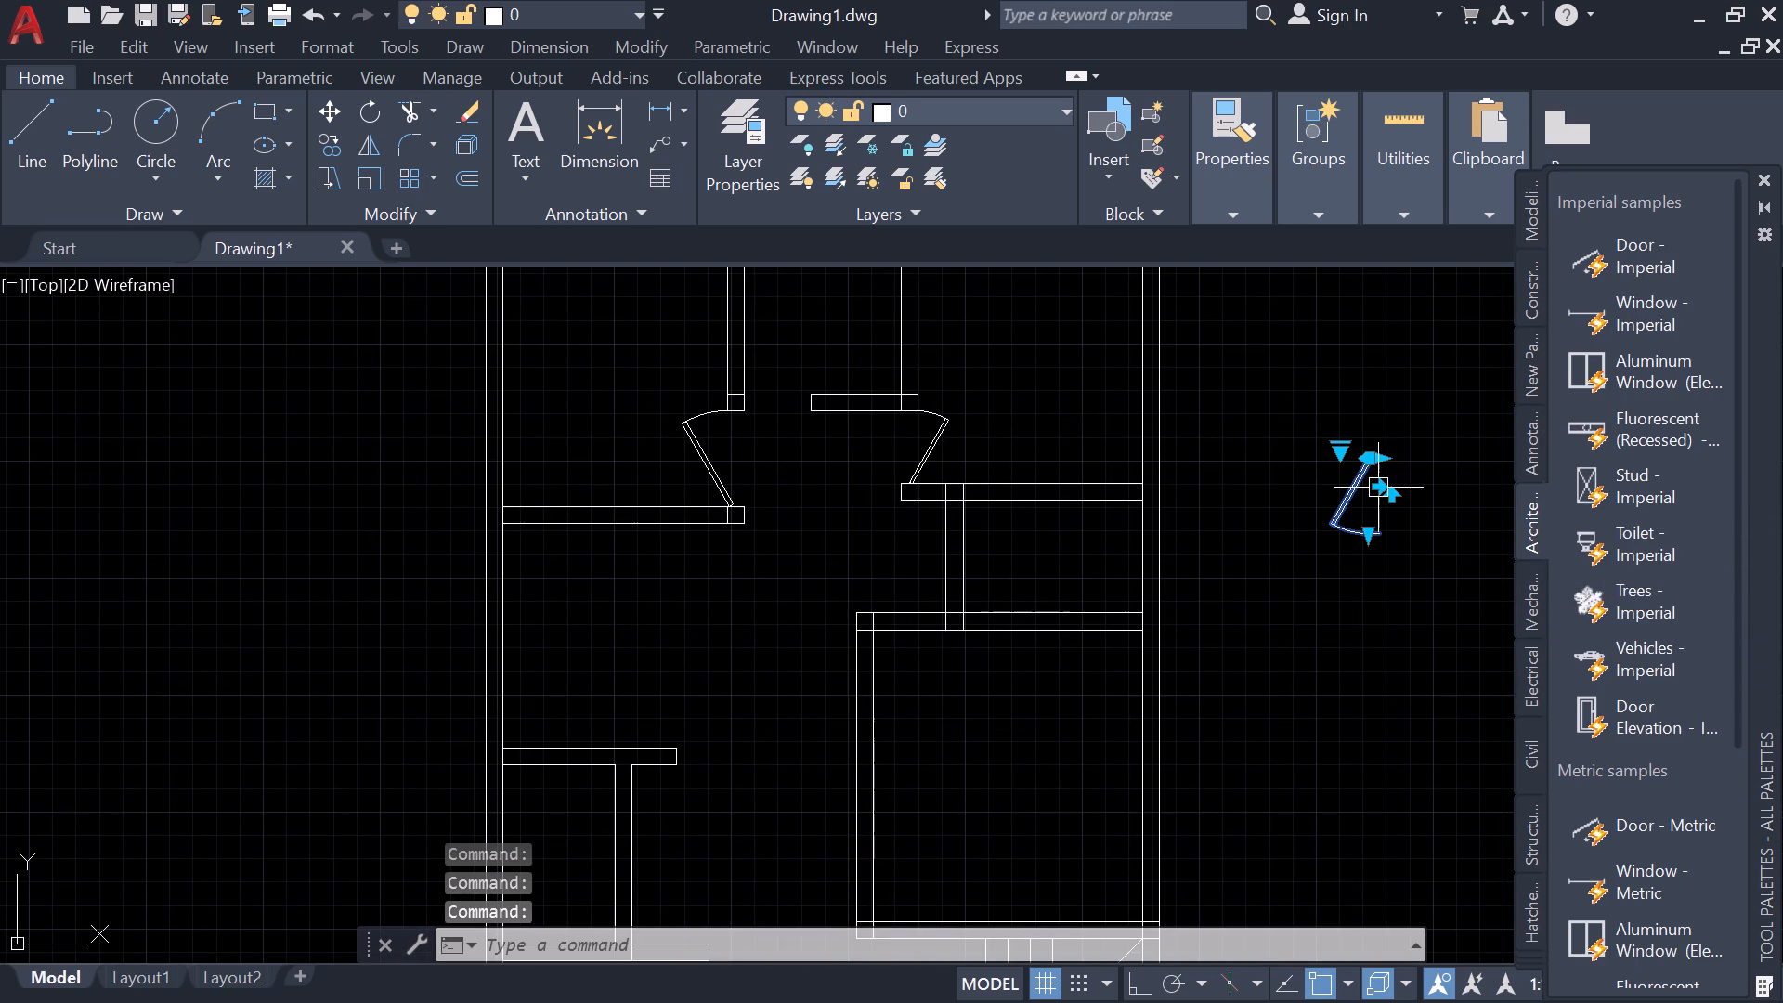
With Ortho on, rotate the spare door 270° about its upper jamb endpoint and flip its hinge to the left end.
{"action": "type", "text": "ro"}
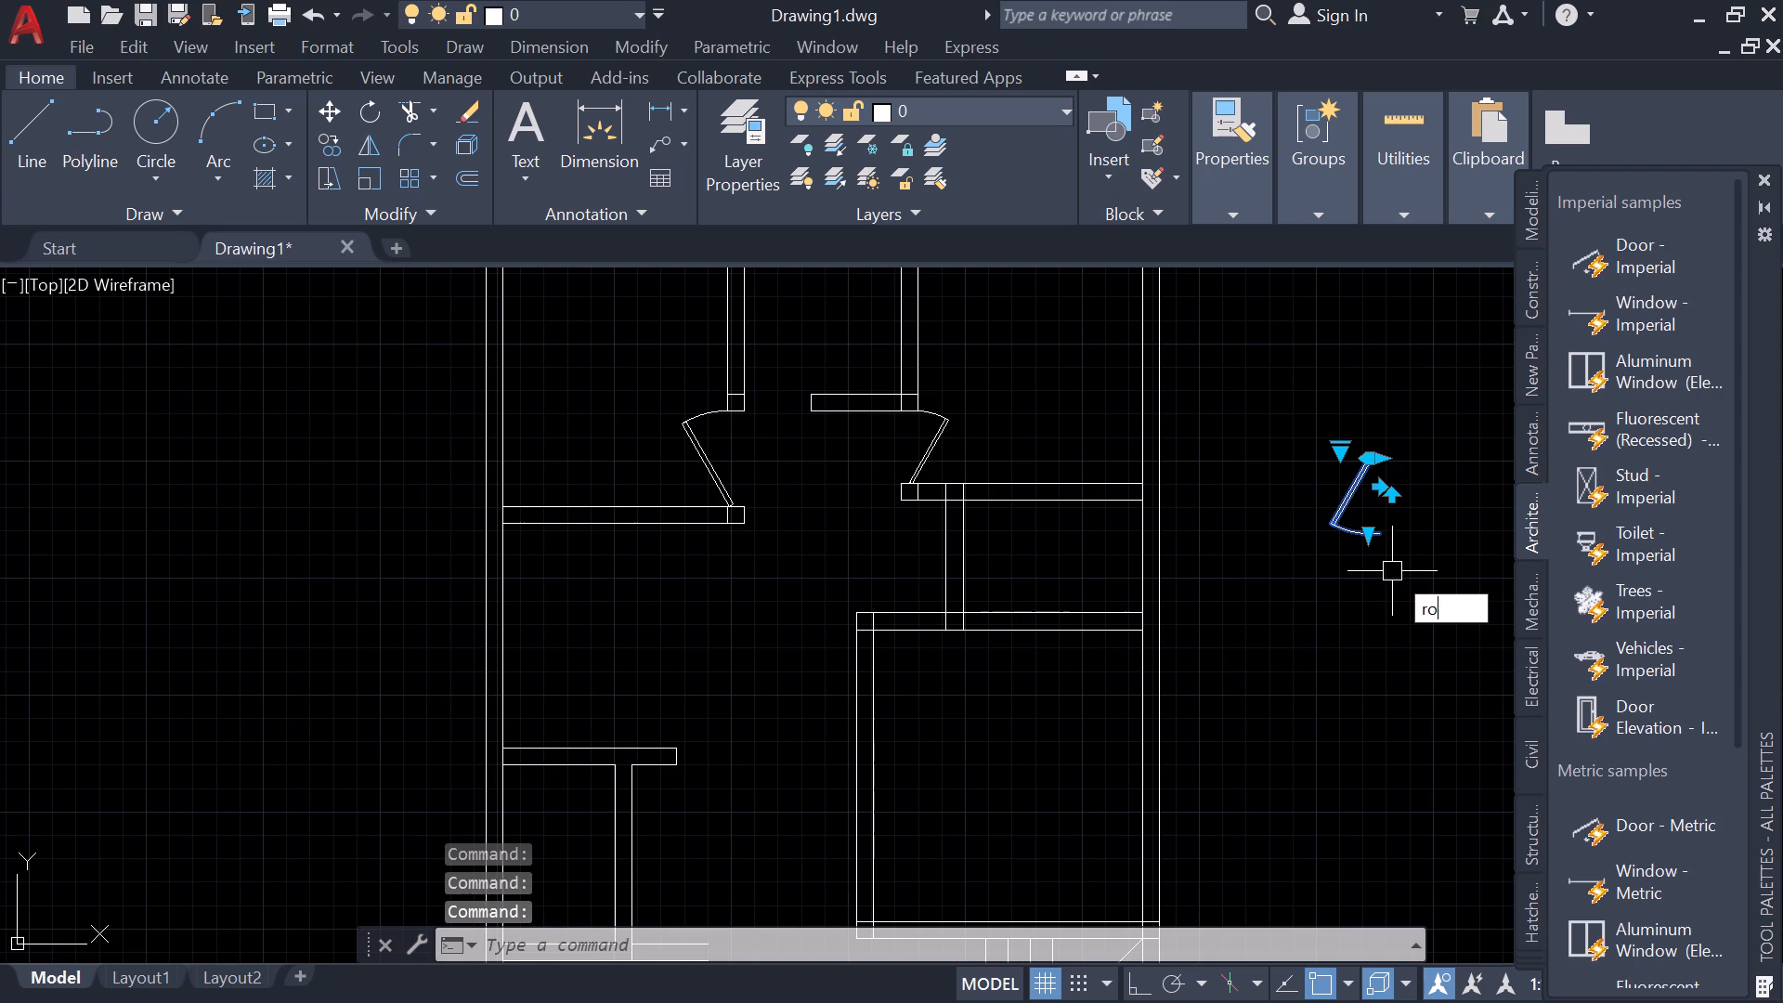
{"action": "key", "text": "Return"}
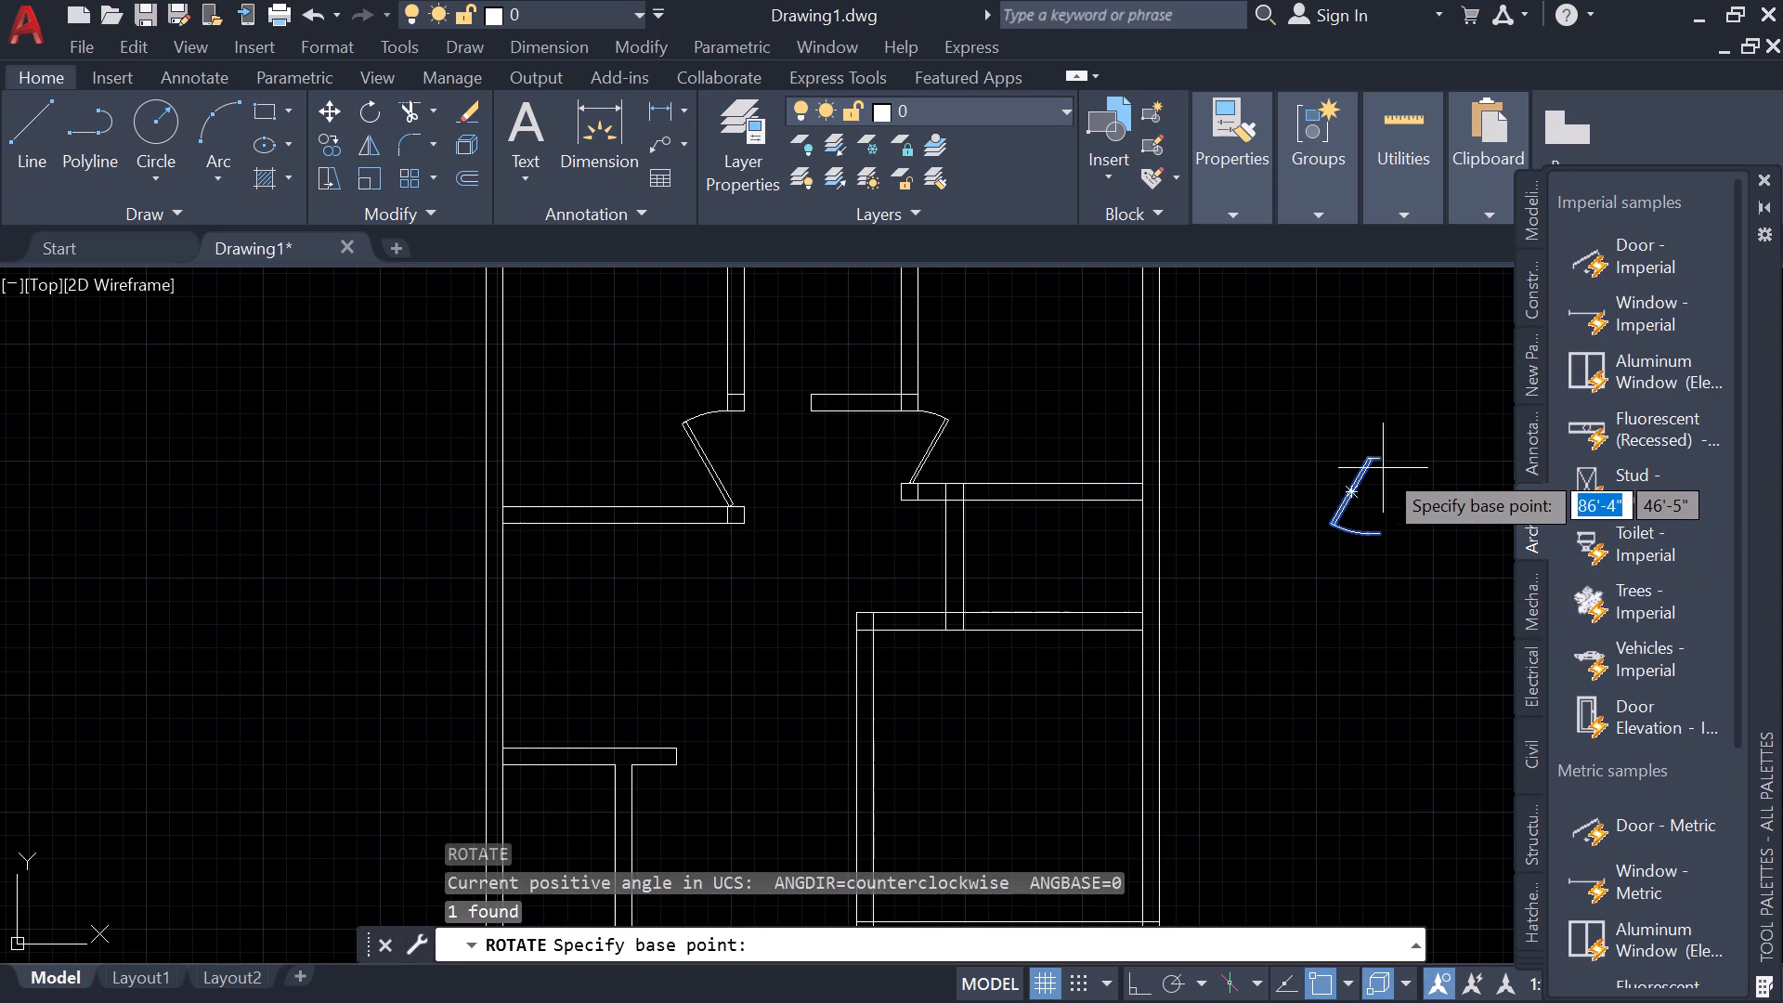
{"action": "key", "text": "shift+F8"}
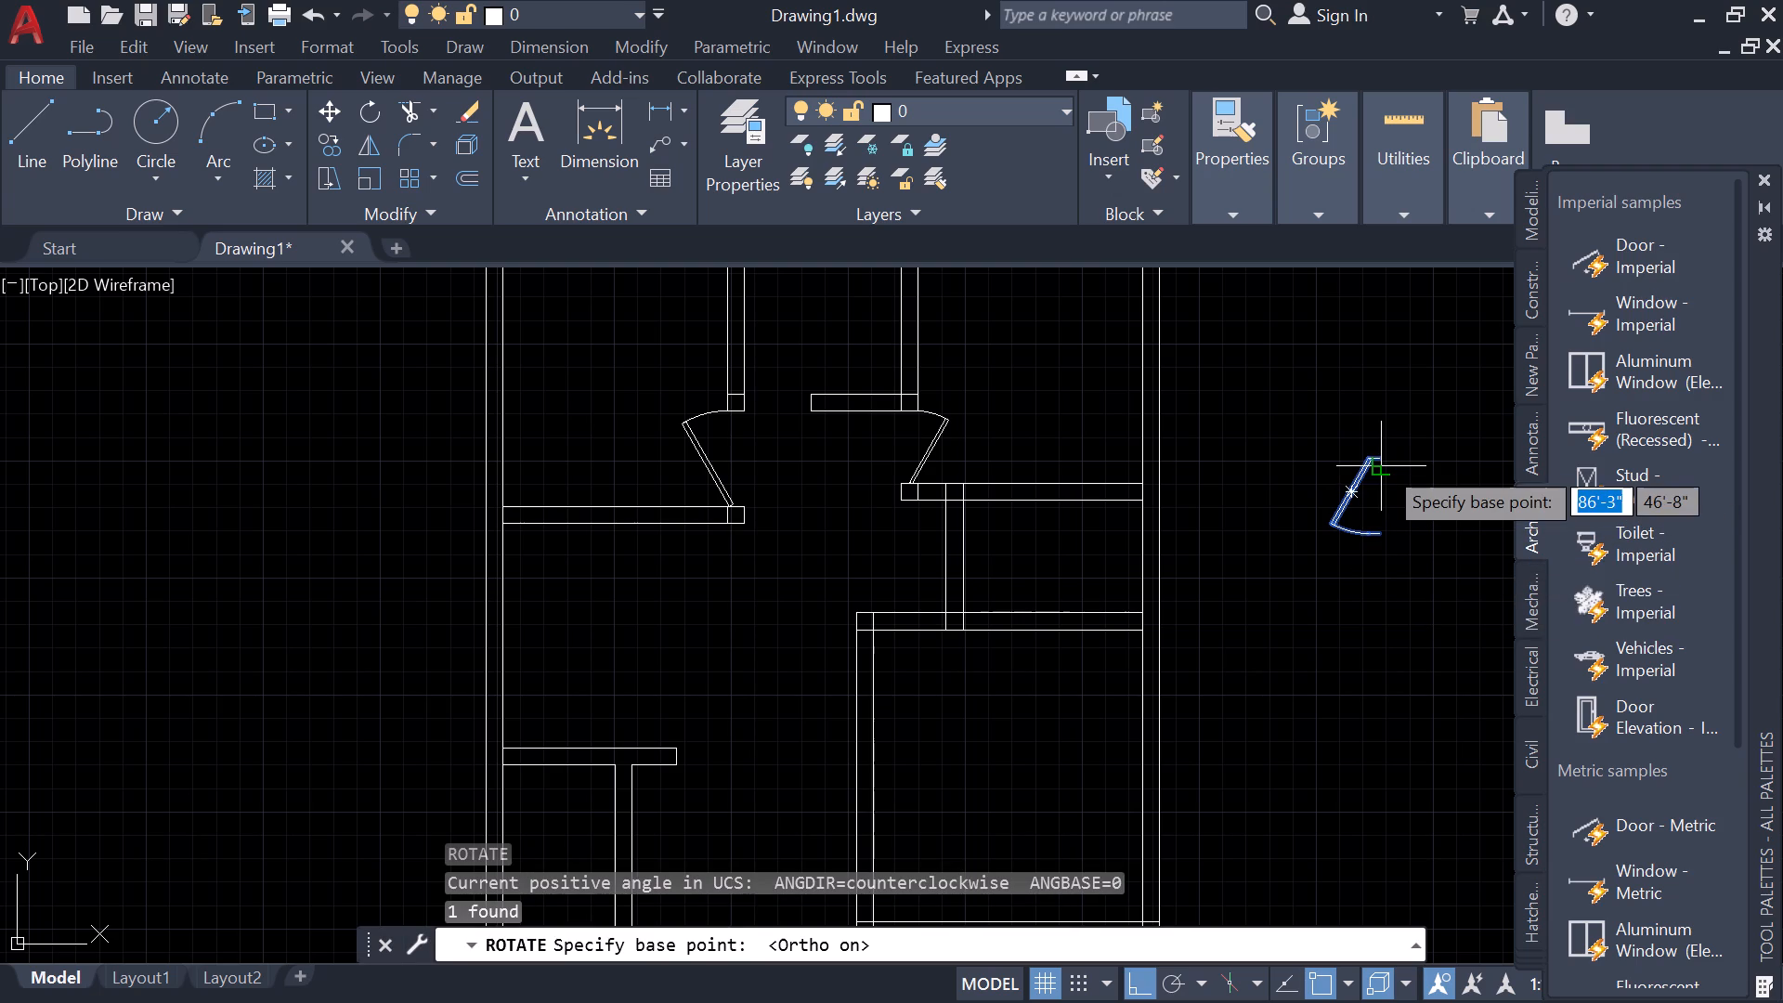
{"action": "left_click", "coordinate": [1381, 456]}
{"action": "left_click", "coordinate": [1427, 575]}
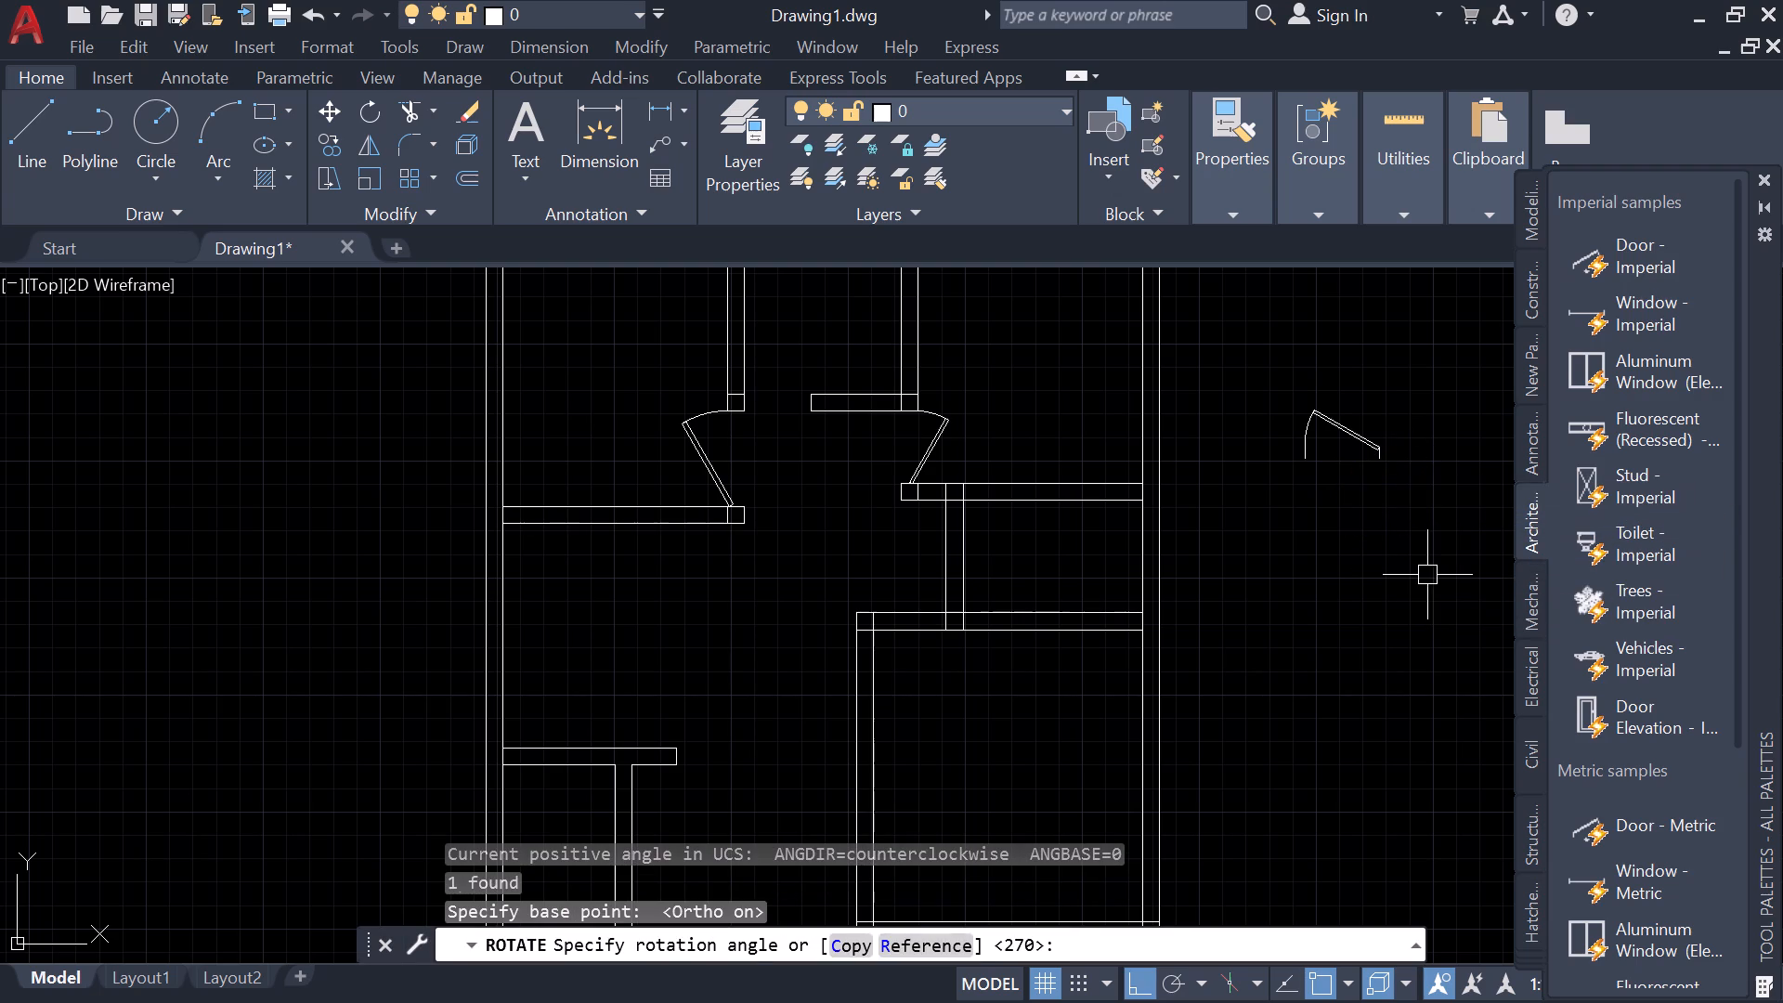
{"action": "left_click", "coordinate": [1381, 463]}
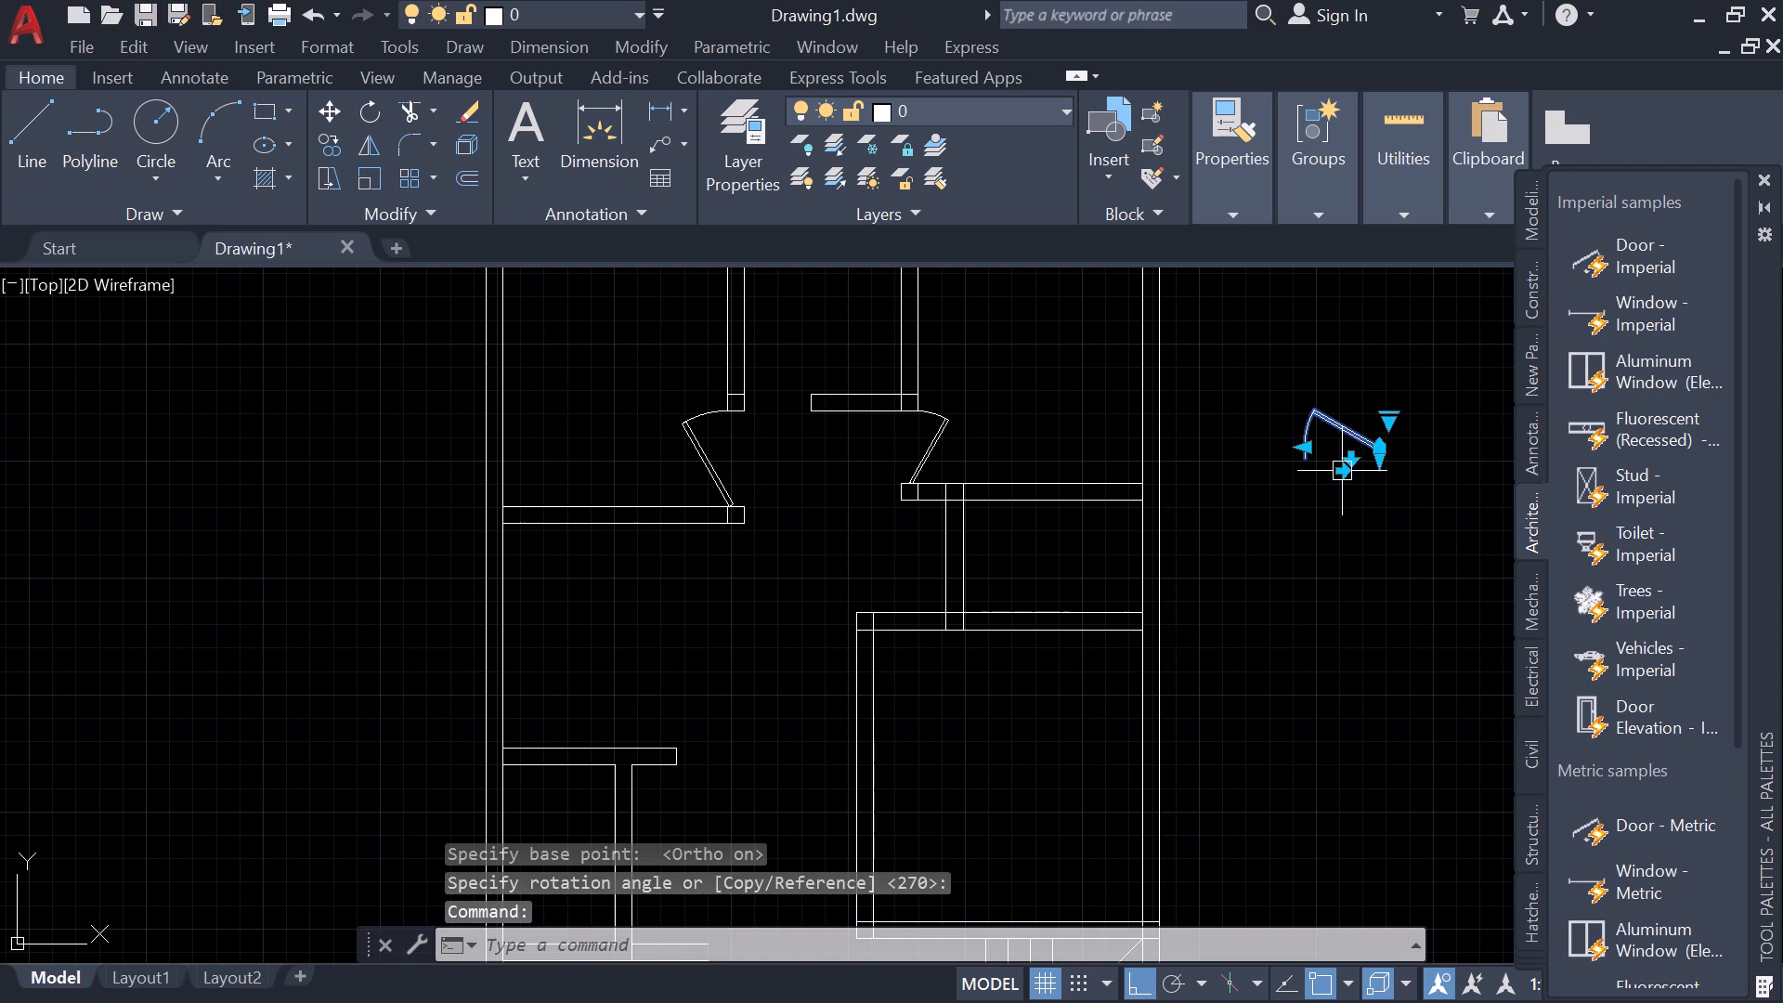
{"action": "left_click", "coordinate": [1345, 473]}
Copy the spare door from its left jamb endpoint to the left wall corner of the upper middle room's doorway.
{"action": "type", "text": "co"}
{"action": "key", "text": "Return"}
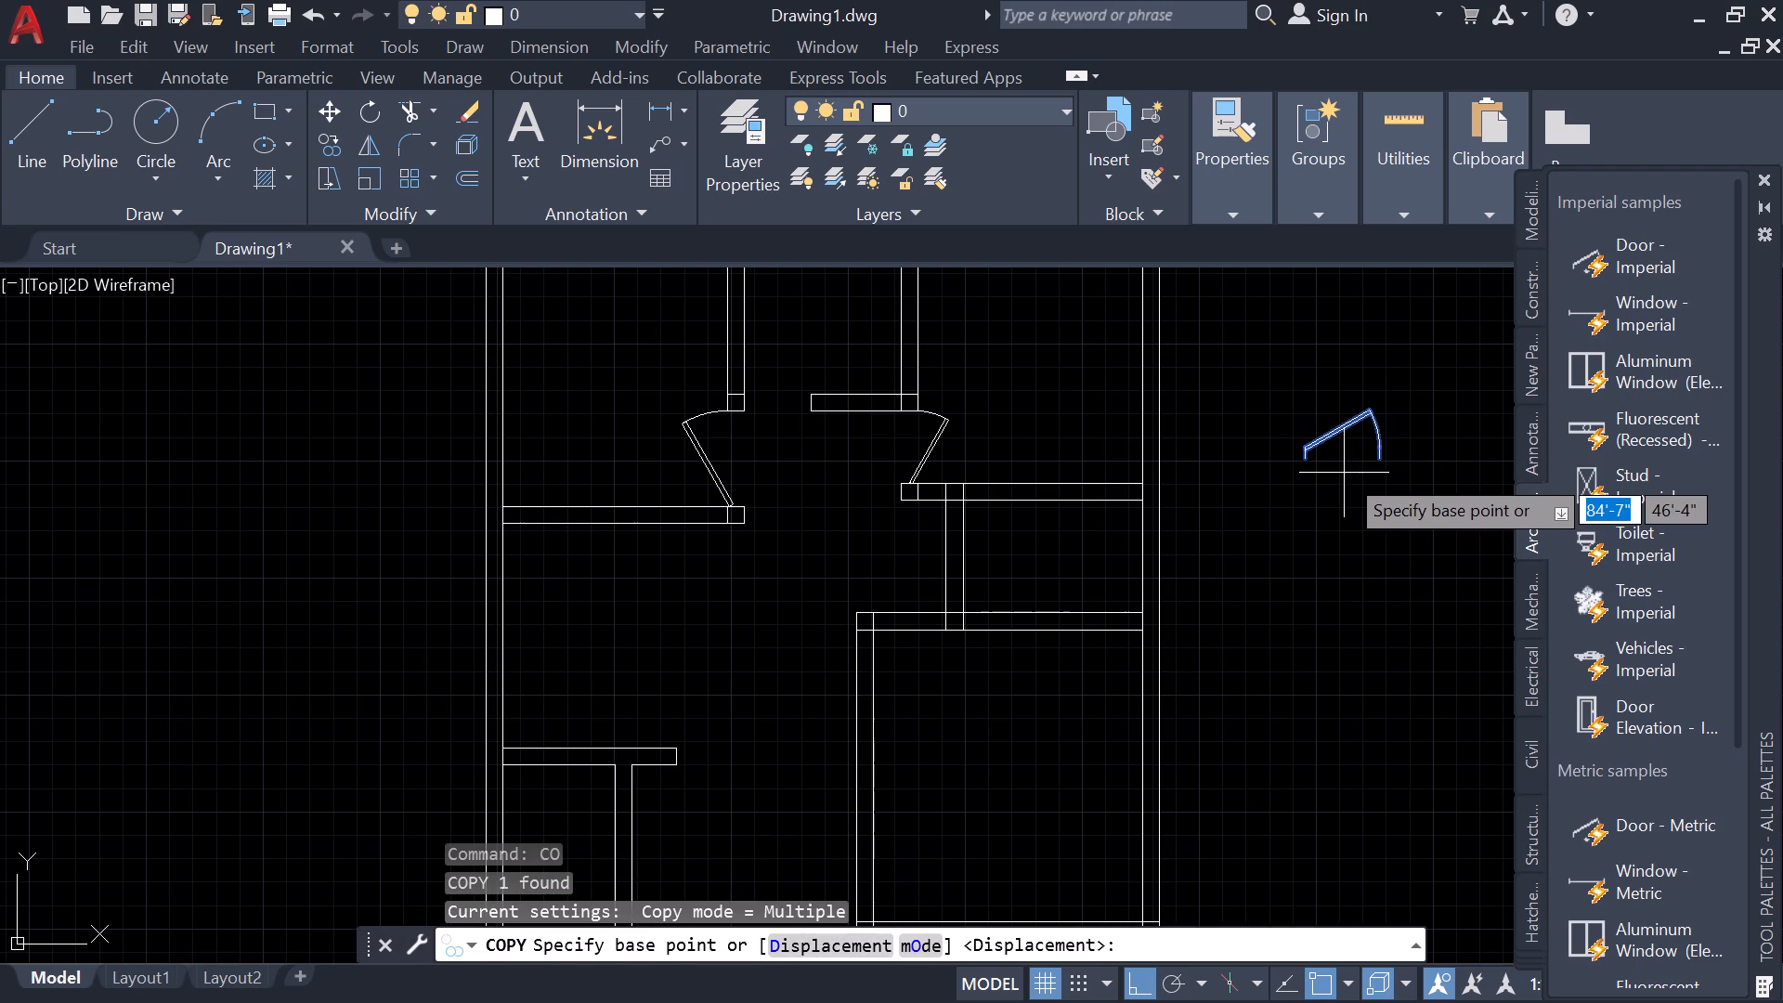
{"action": "left_click", "coordinate": [1306, 460]}
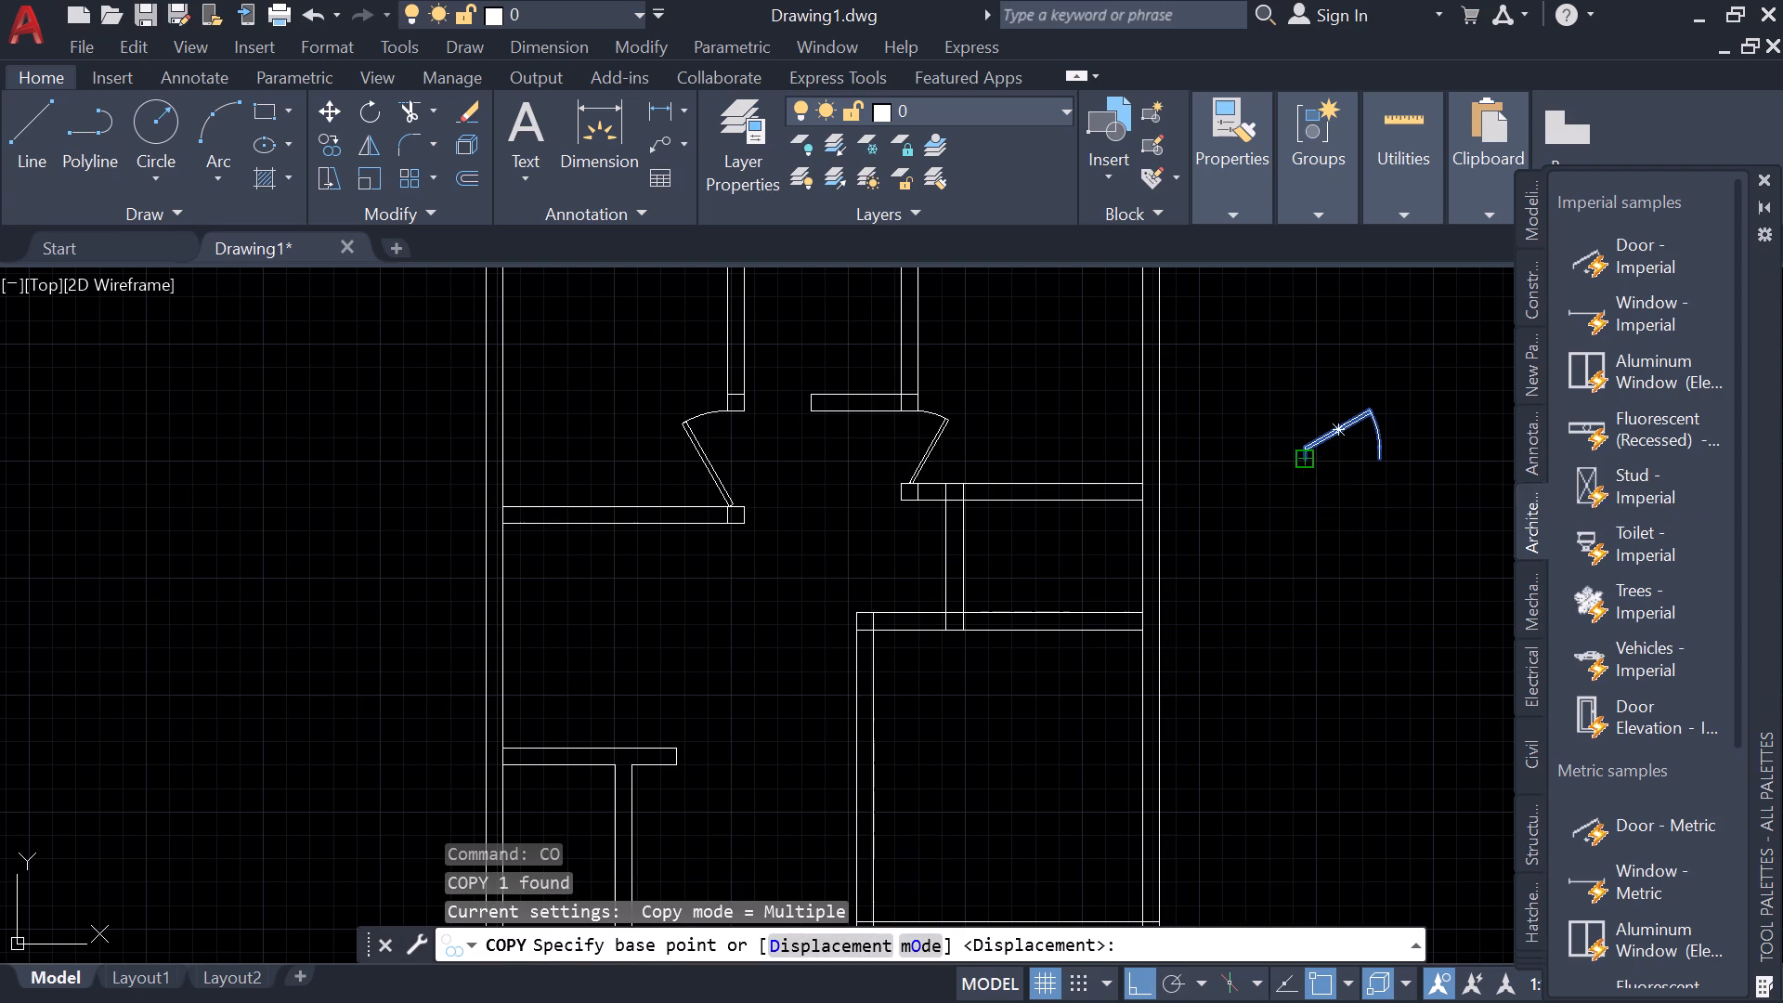
{"action": "left_click", "coordinate": [747, 415]}
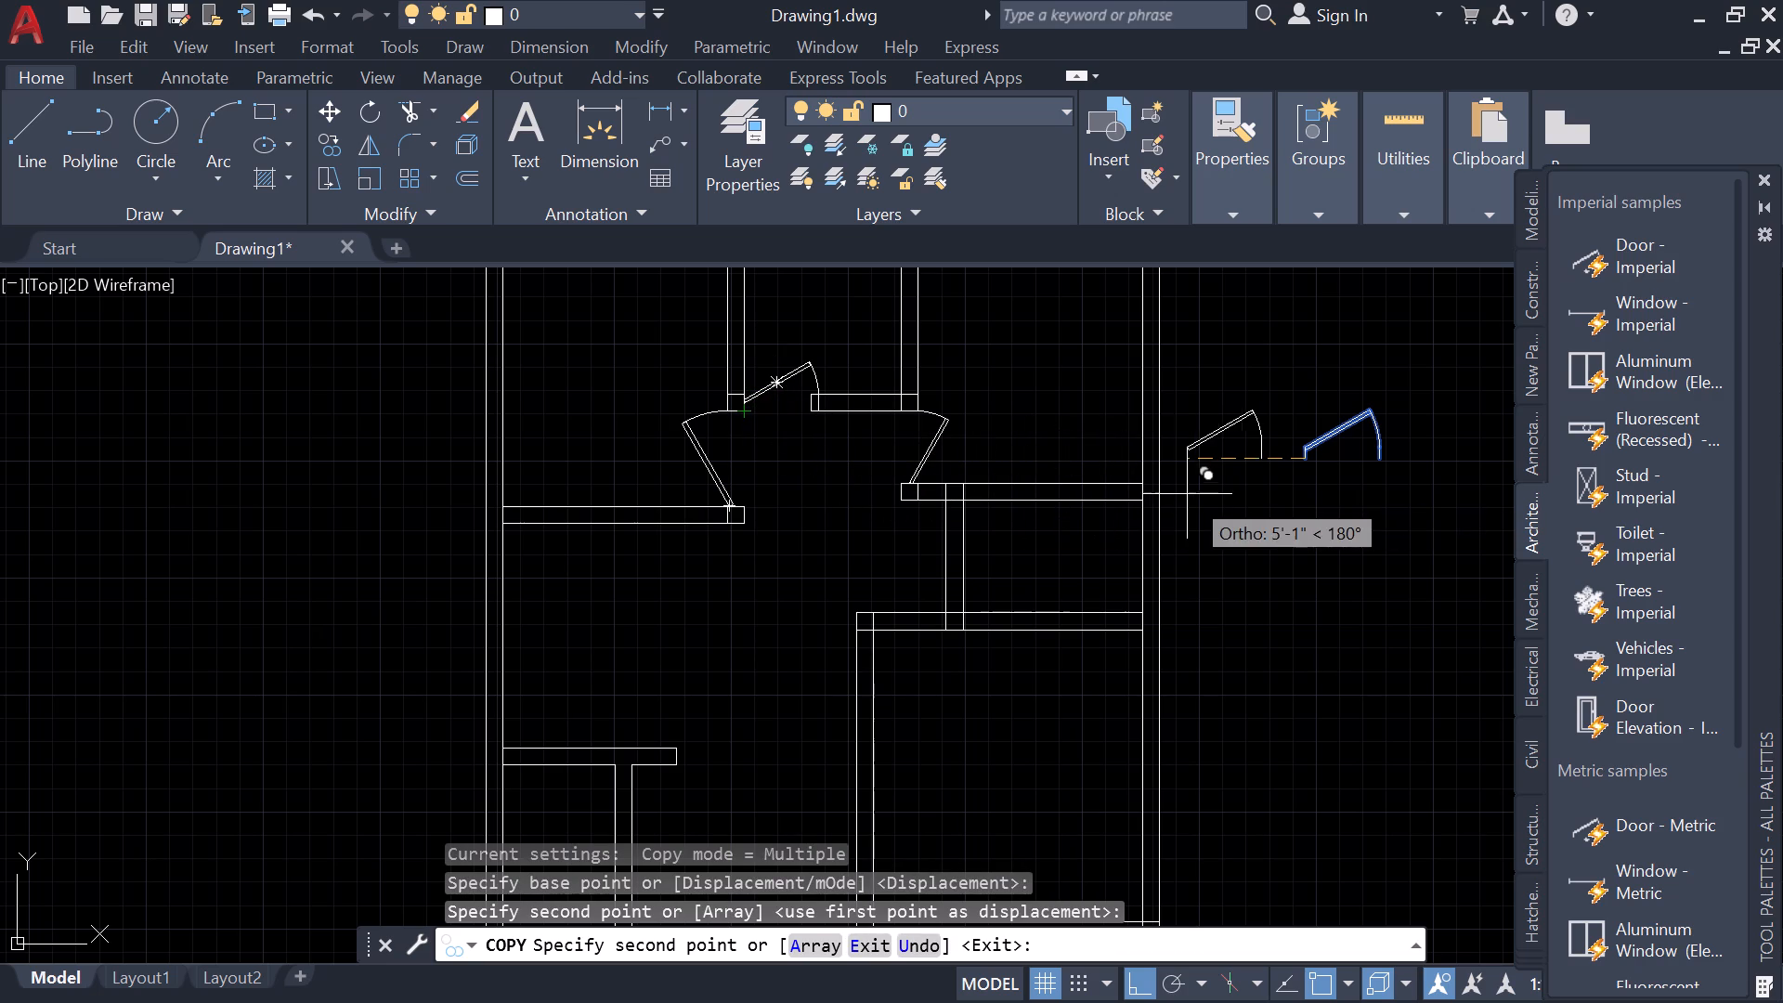
{"action": "key", "text": "Escape"}
Scale the copied door about its left jamb corner to fit the upper middle room's 3' doorway.
{"action": "scroll", "coordinate": [835, 399], "scroll_direction": "up", "scroll_amount": 1}
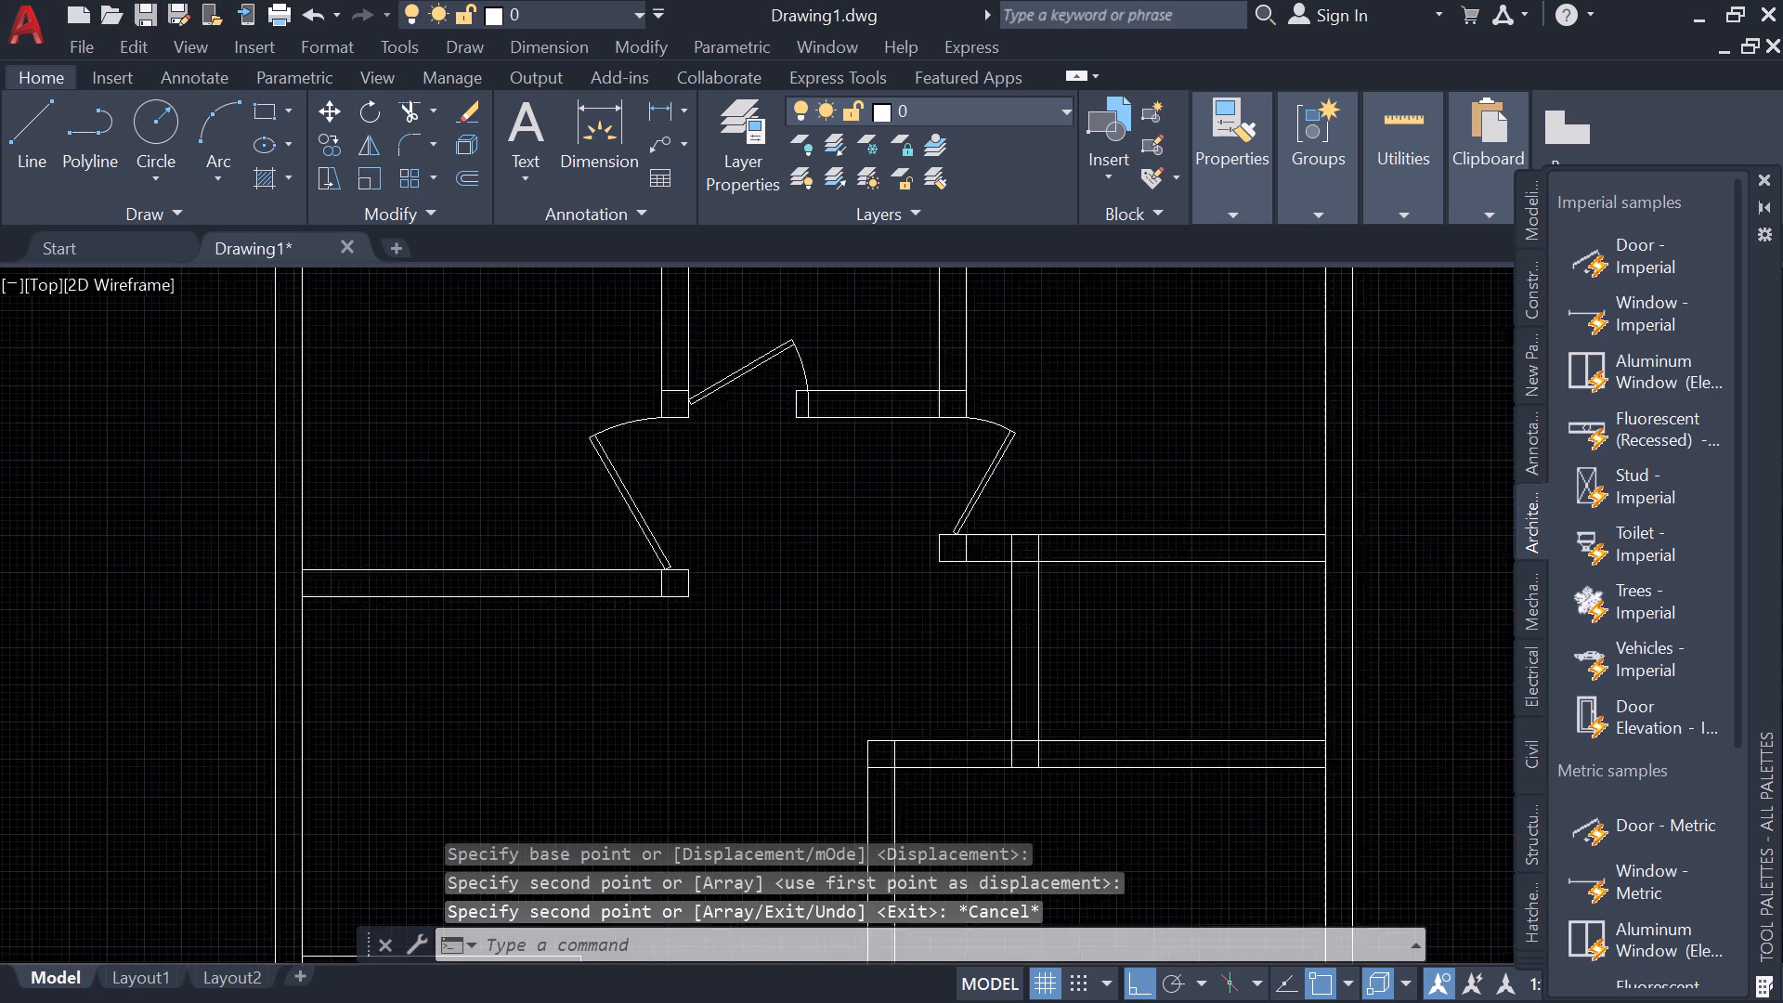
{"action": "scroll", "coordinate": [835, 399], "scroll_direction": "up", "scroll_amount": 1}
{"action": "left_click", "coordinate": [727, 382]}
{"action": "left_click", "coordinate": [684, 295]}
{"action": "type", "text": "sc"}
{"action": "key", "text": "space"}
{"action": "left_click", "coordinate": [606, 437]}
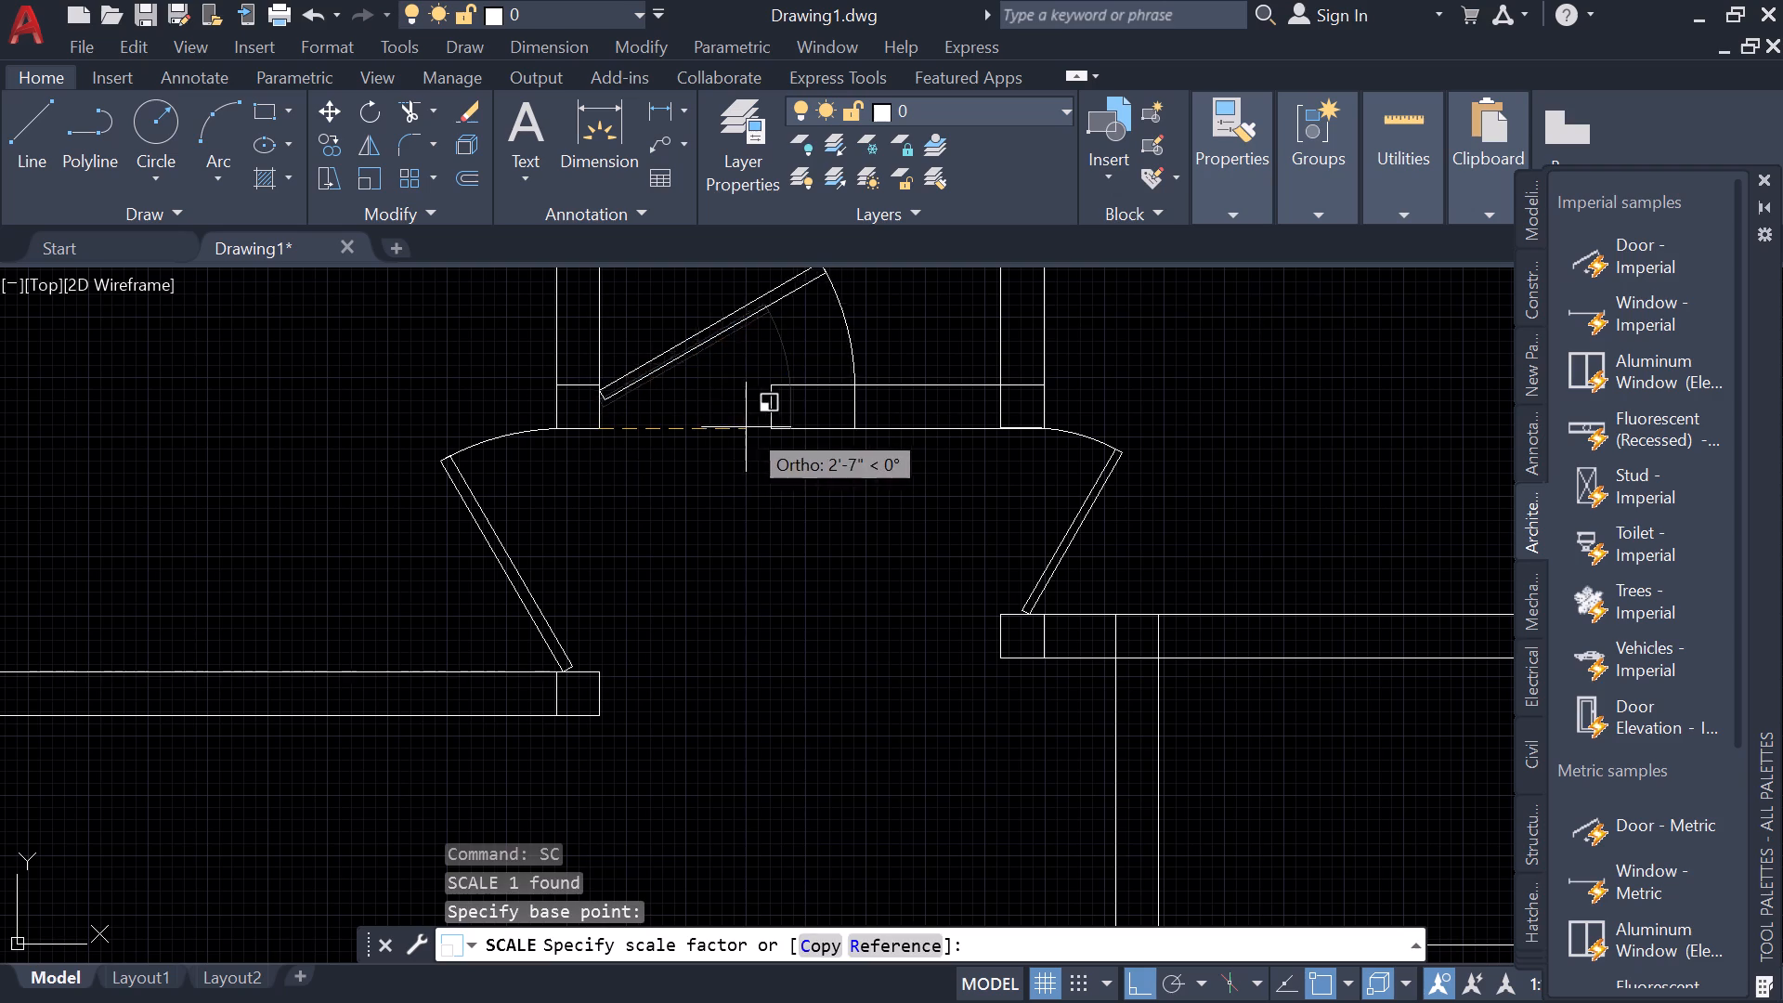
{"action": "left_click", "coordinate": [698, 433]}
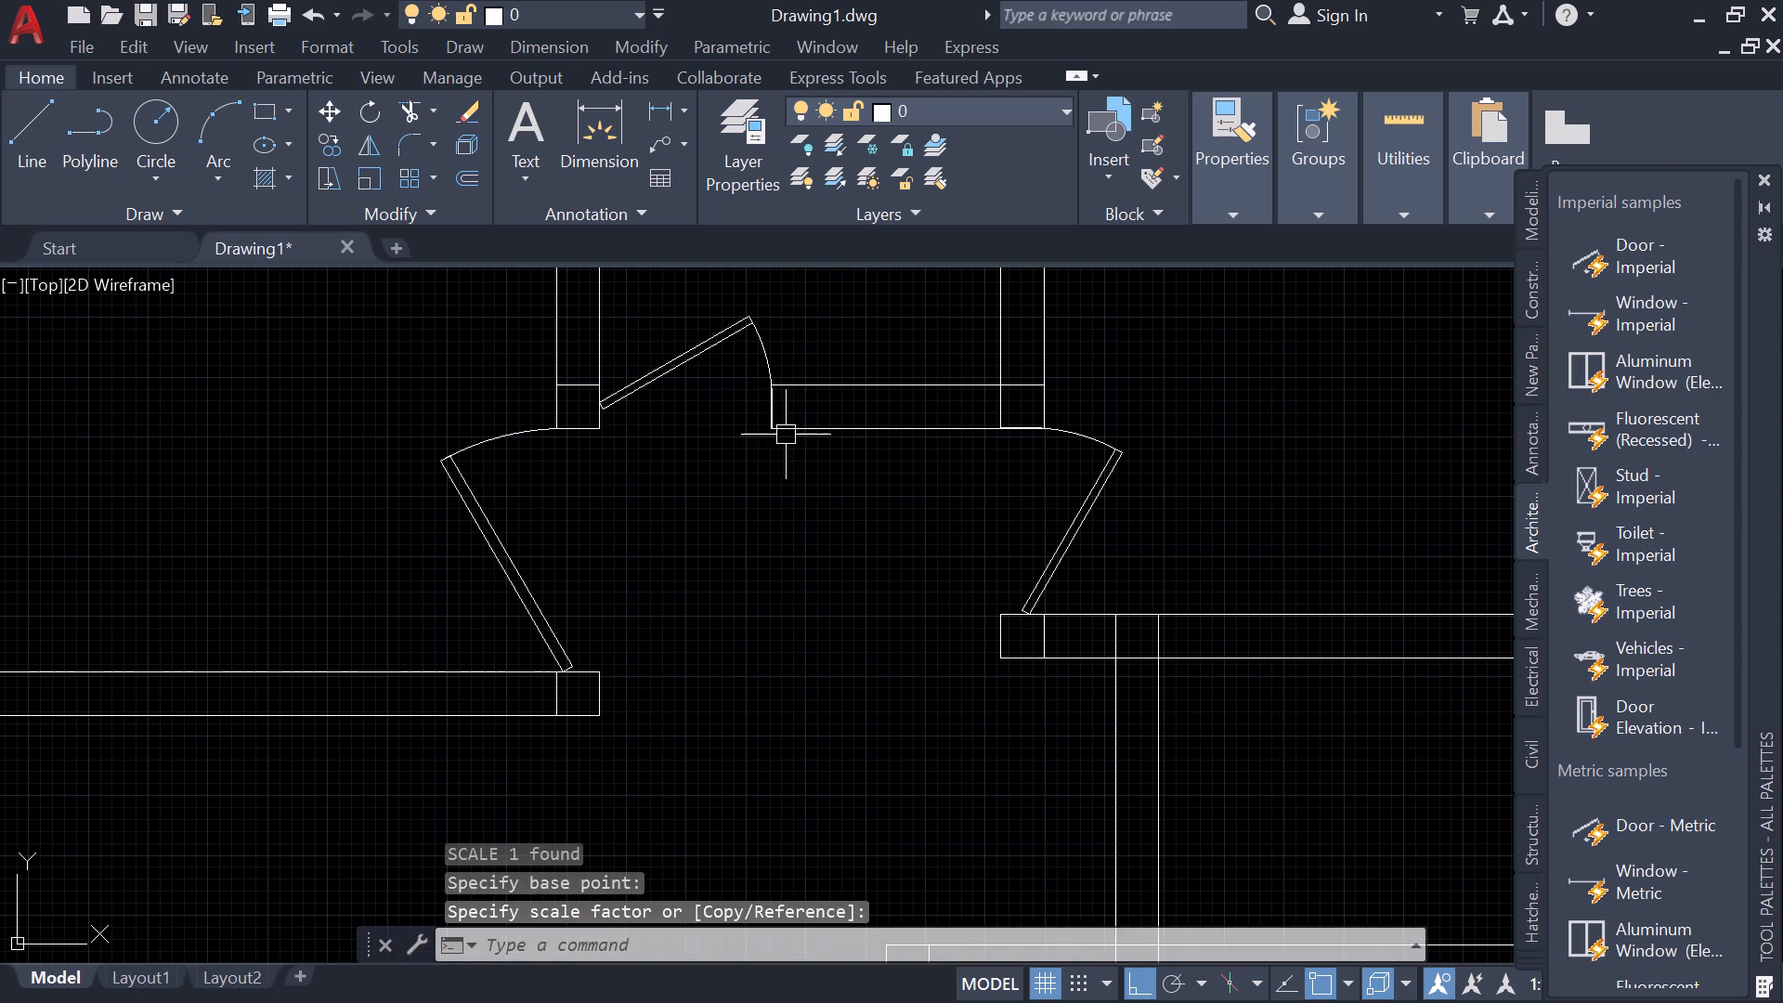
Offset the upper line of the small right-hand room's lower wall 3' upward to mark a door opening.
{"action": "scroll", "coordinate": [794, 436], "scroll_direction": "down", "scroll_amount": 2}
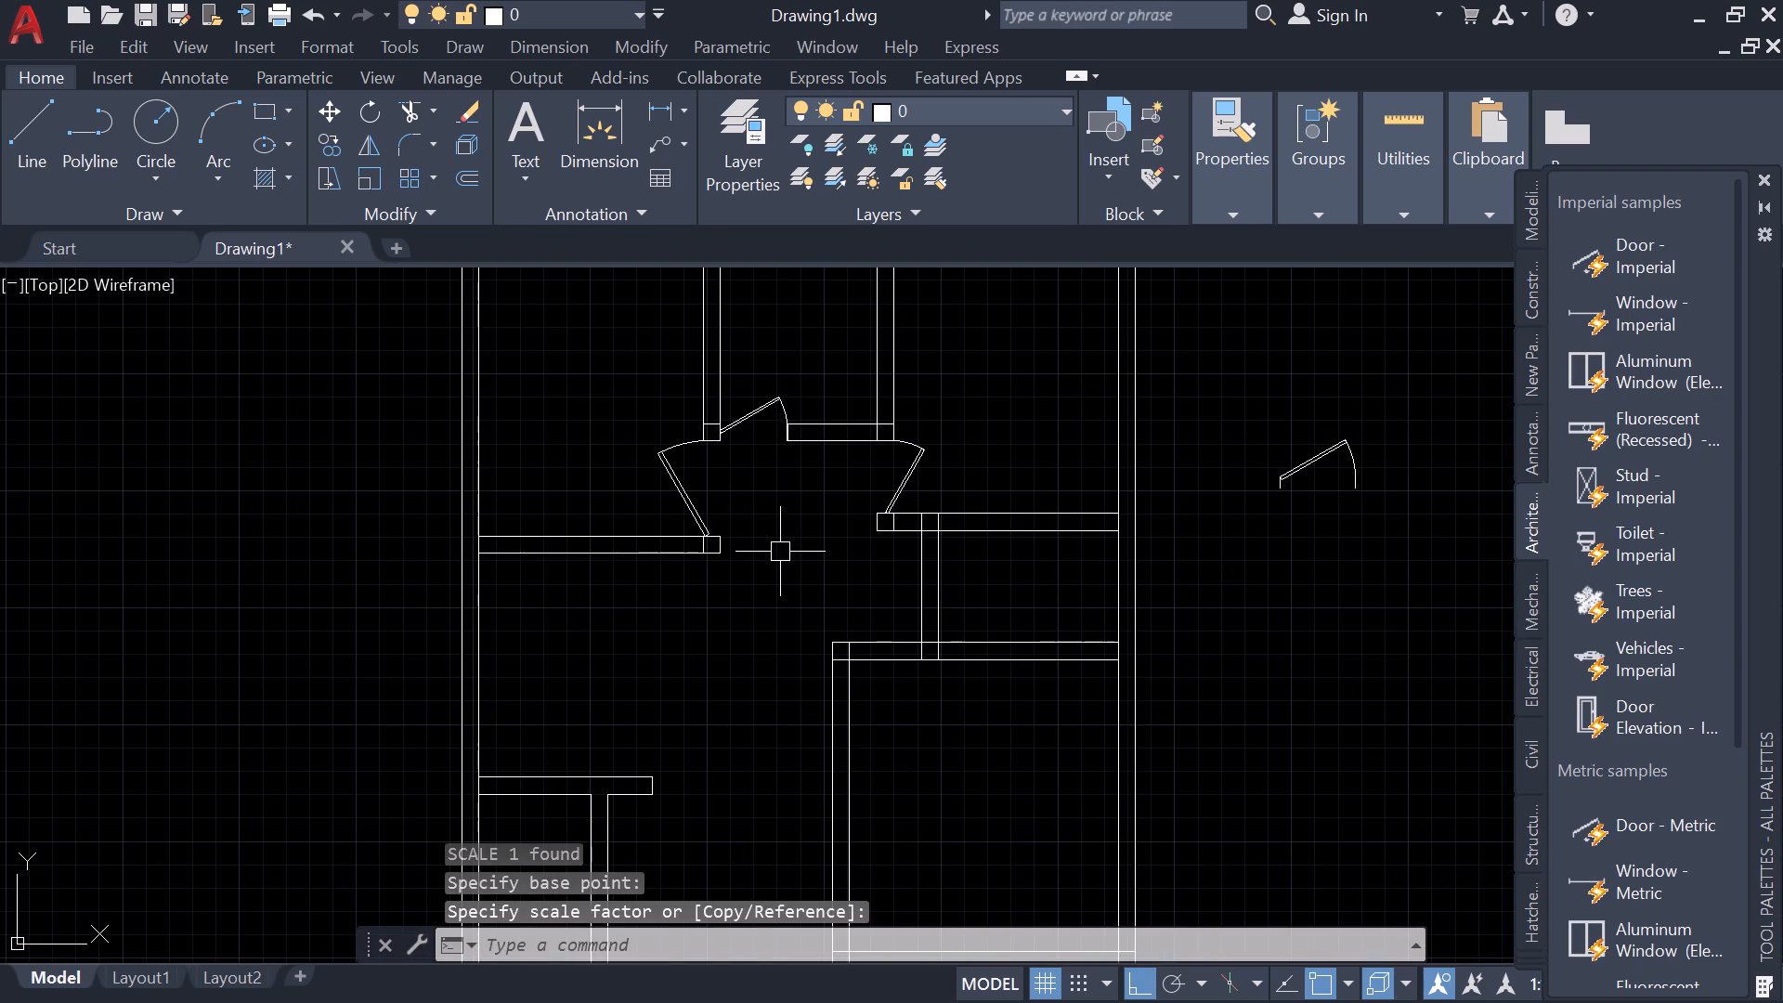
{"action": "scroll", "coordinate": [906, 598], "scroll_direction": "up", "scroll_amount": 2}
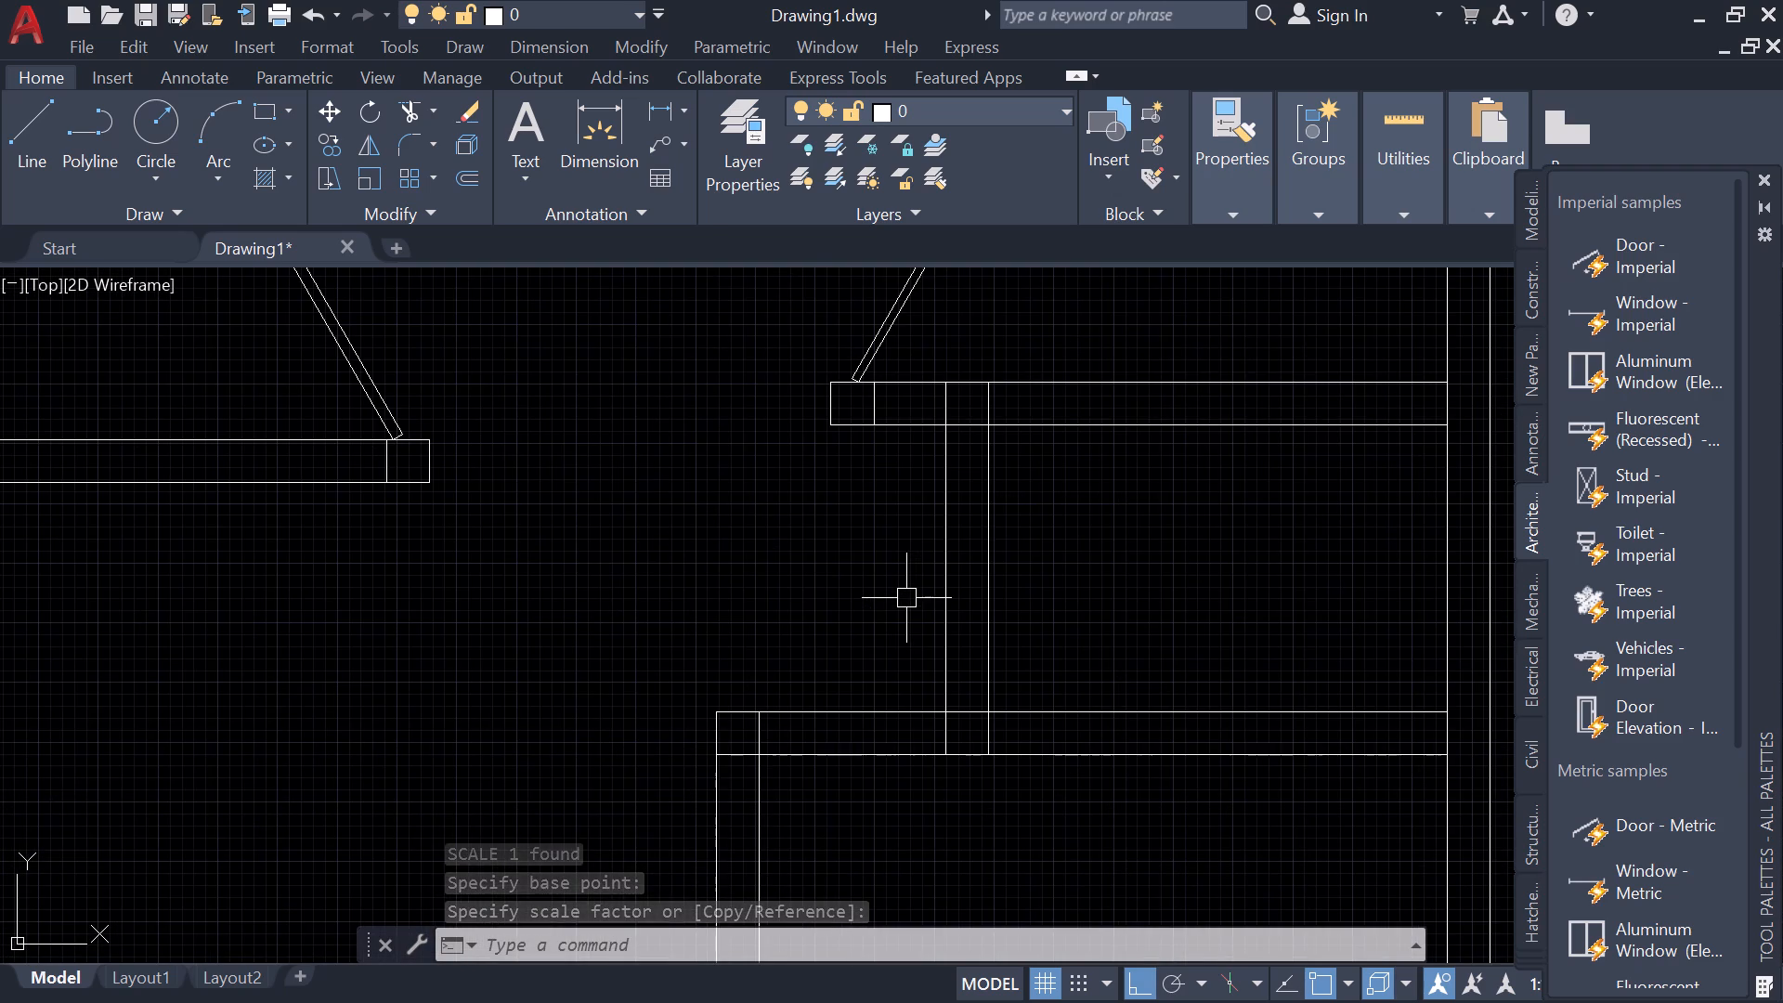
{"action": "key", "text": "o"}
{"action": "key", "text": "space"}
{"action": "key", "text": "space"}
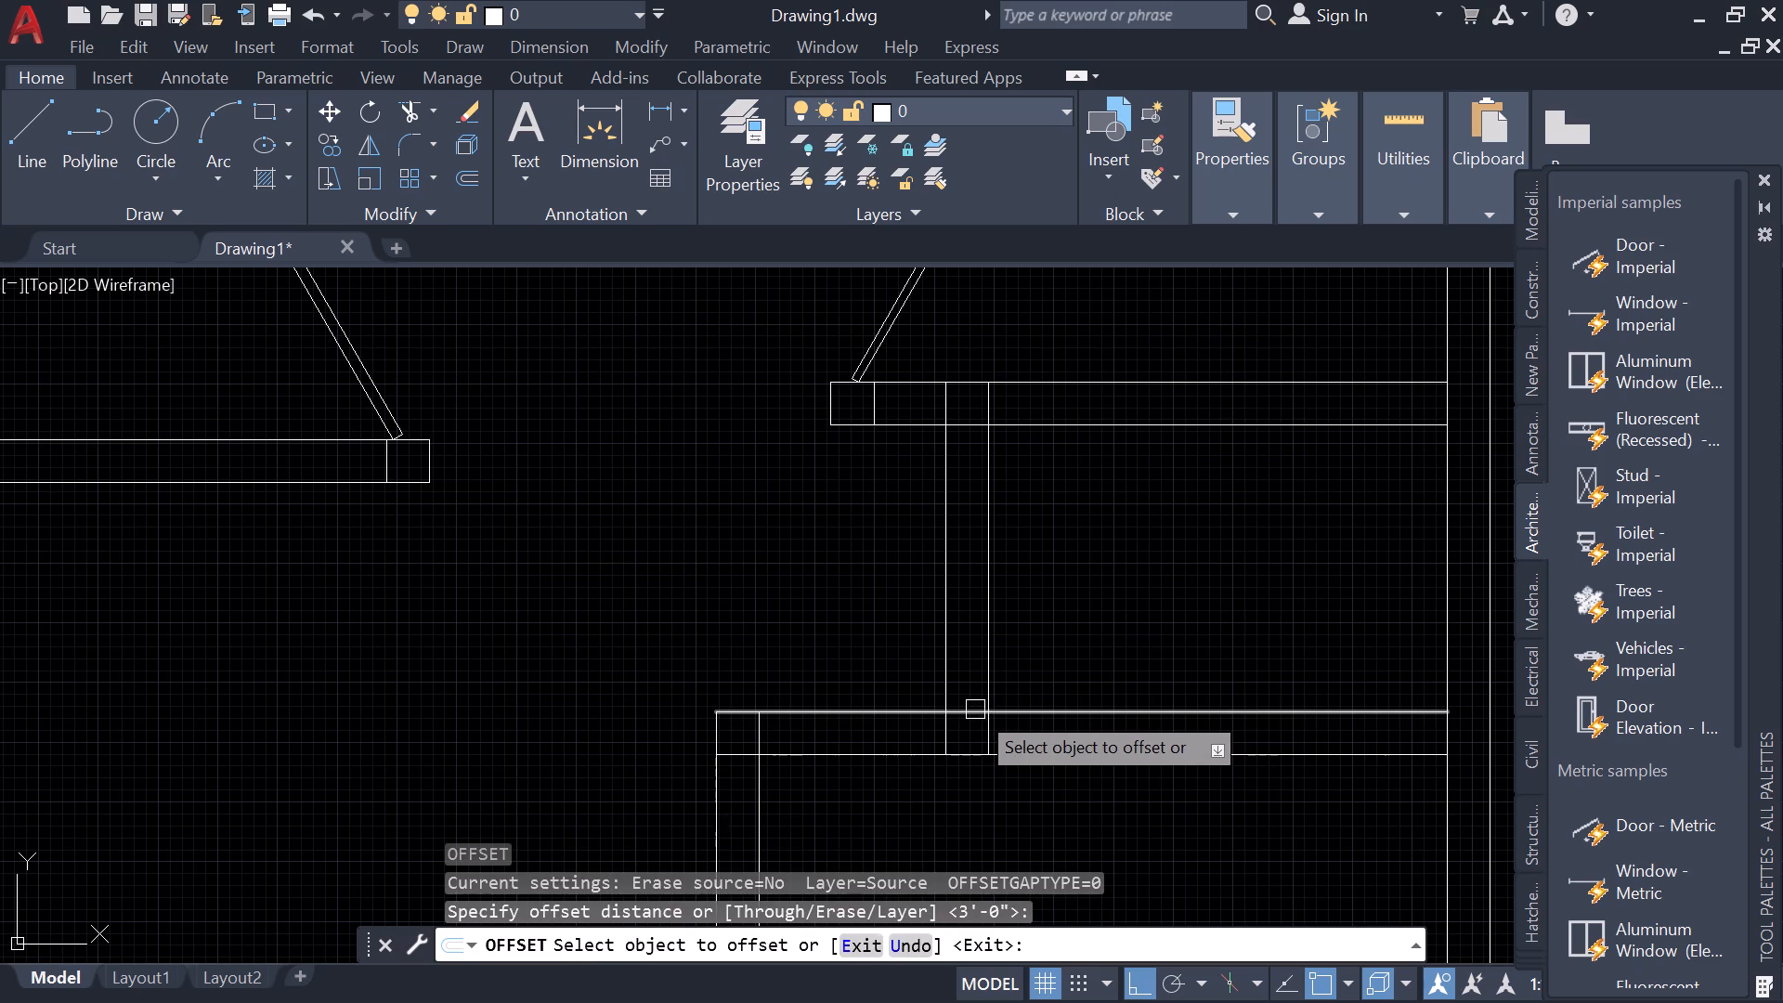
{"action": "left_click", "coordinate": [970, 716]}
{"action": "left_click", "coordinate": [1049, 803]}
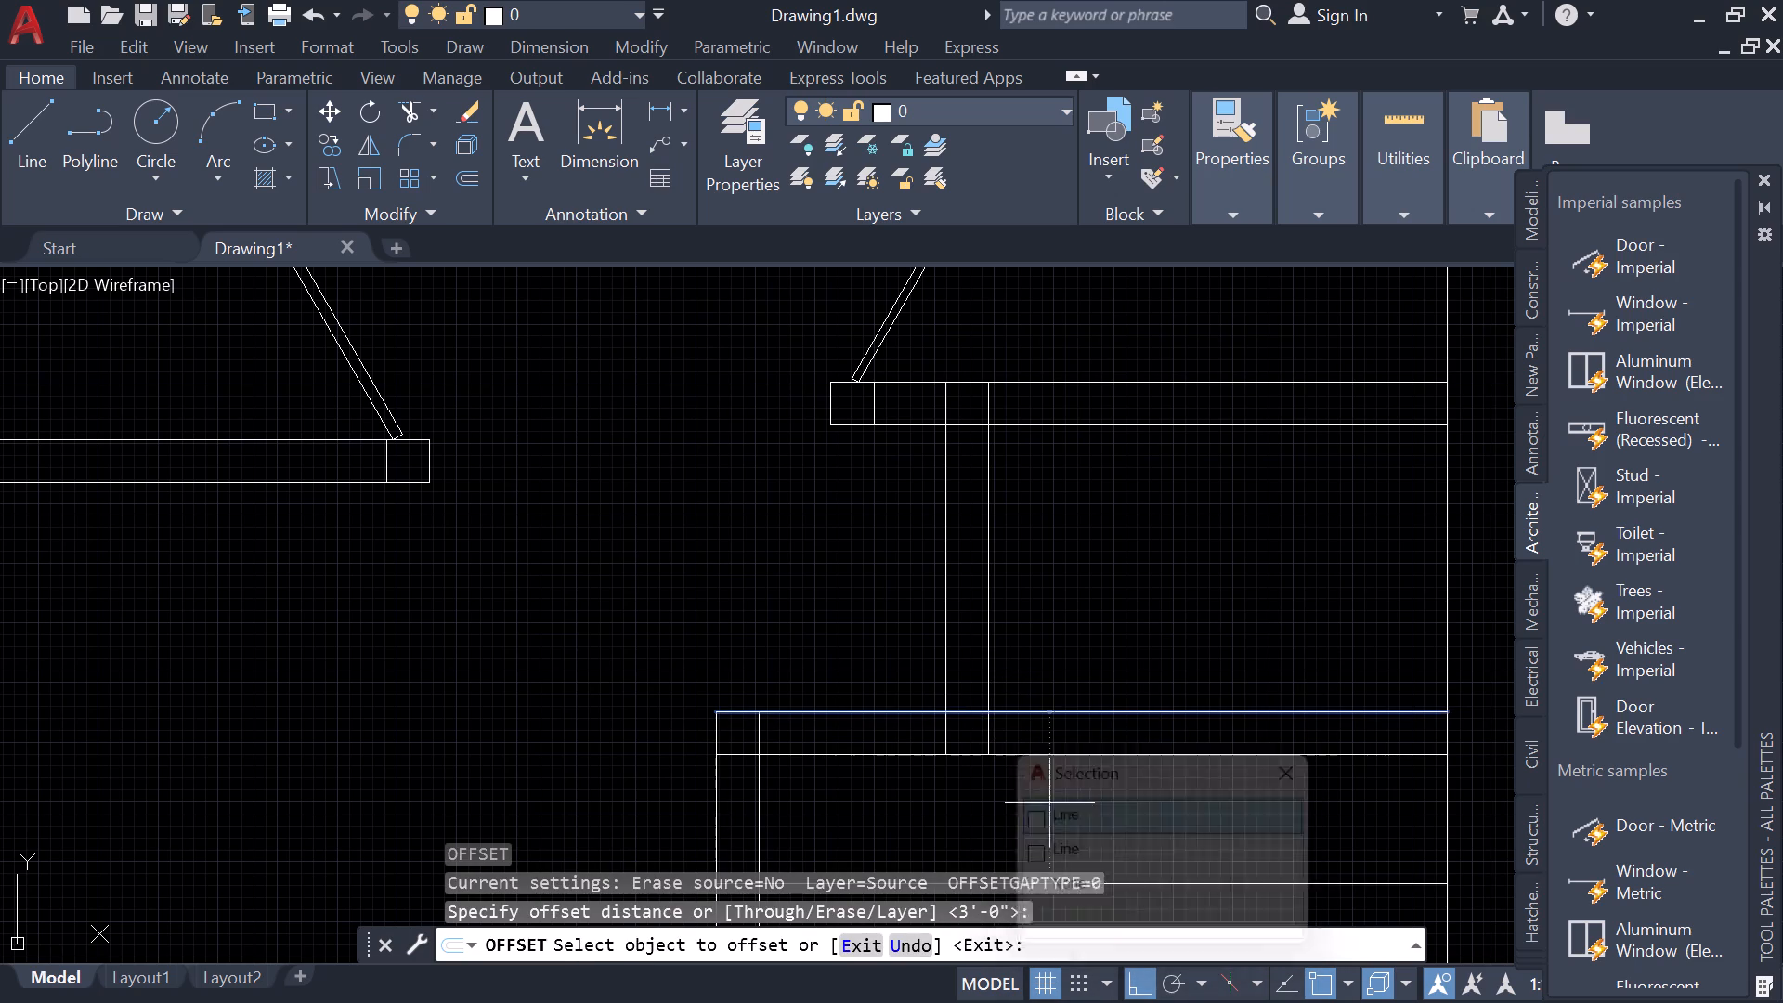
{"action": "left_click", "coordinate": [991, 661]}
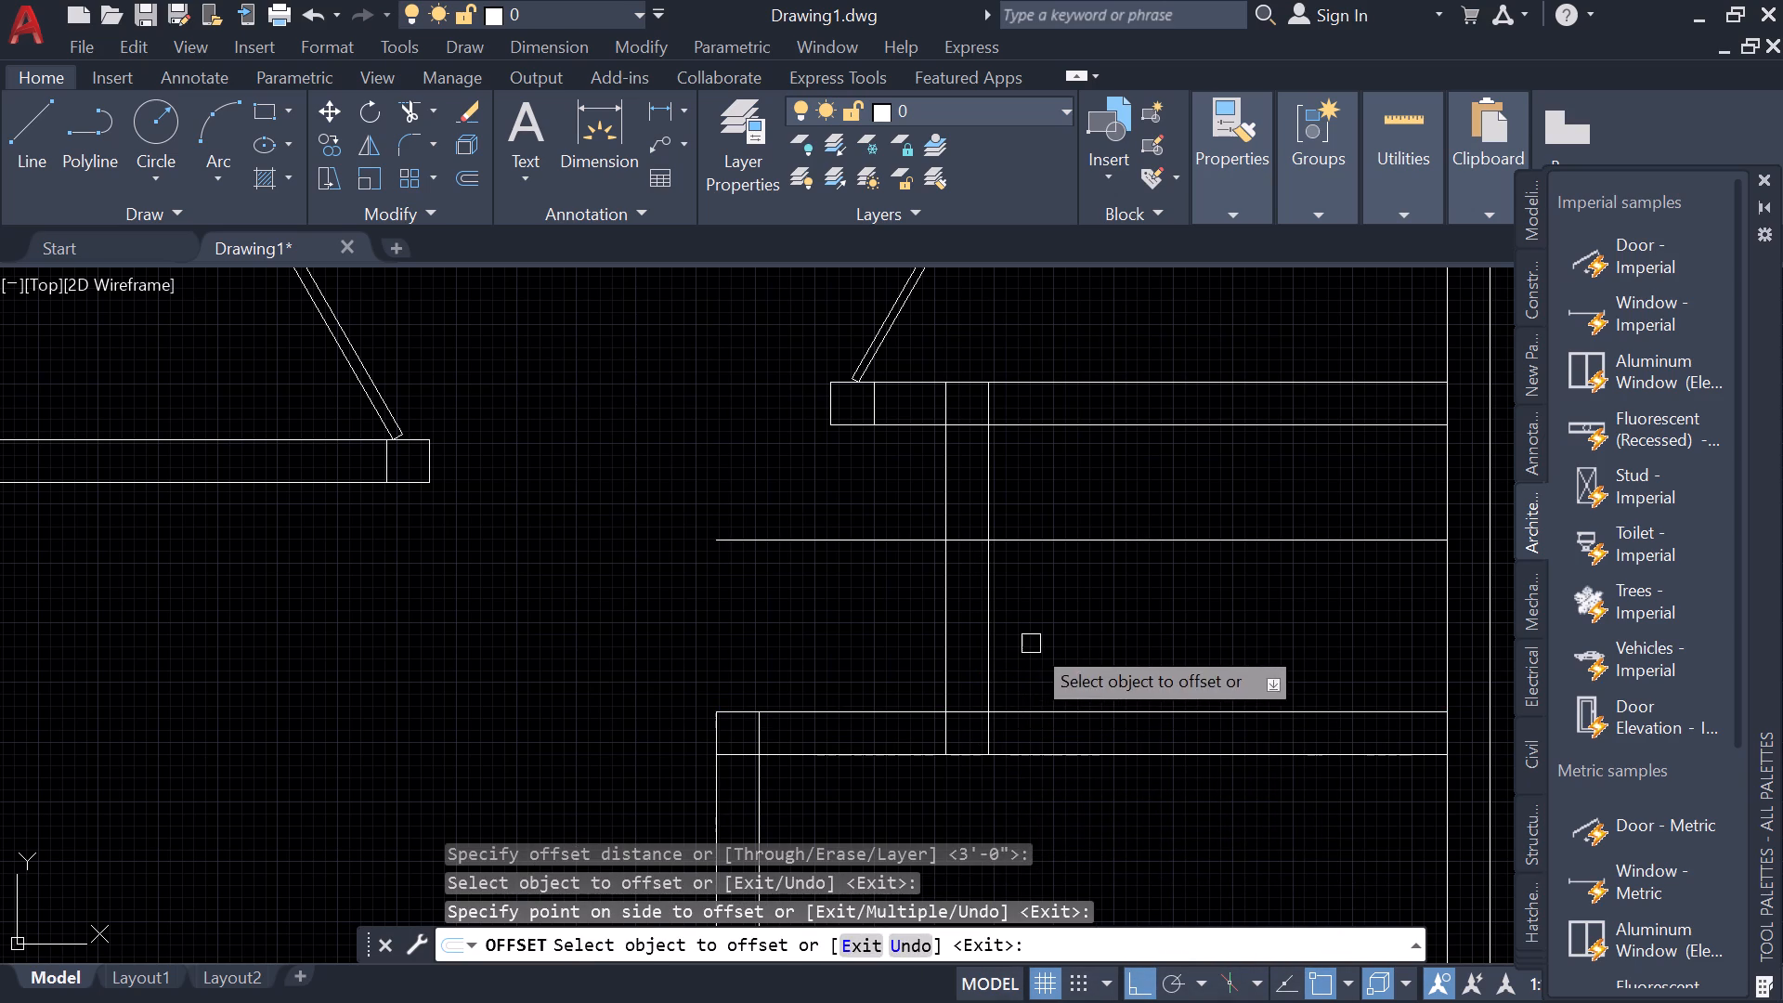
{"action": "key", "text": "Escape"}
Trim the small right-hand room's left wall lines below the offset line and the line's excess ends to open the 3' doorway.
{"action": "type", "text": "tr"}
{"action": "key", "text": "space"}
{"action": "left_click_drag", "start_coordinate": [1052, 508], "coordinate": [900, 622]}
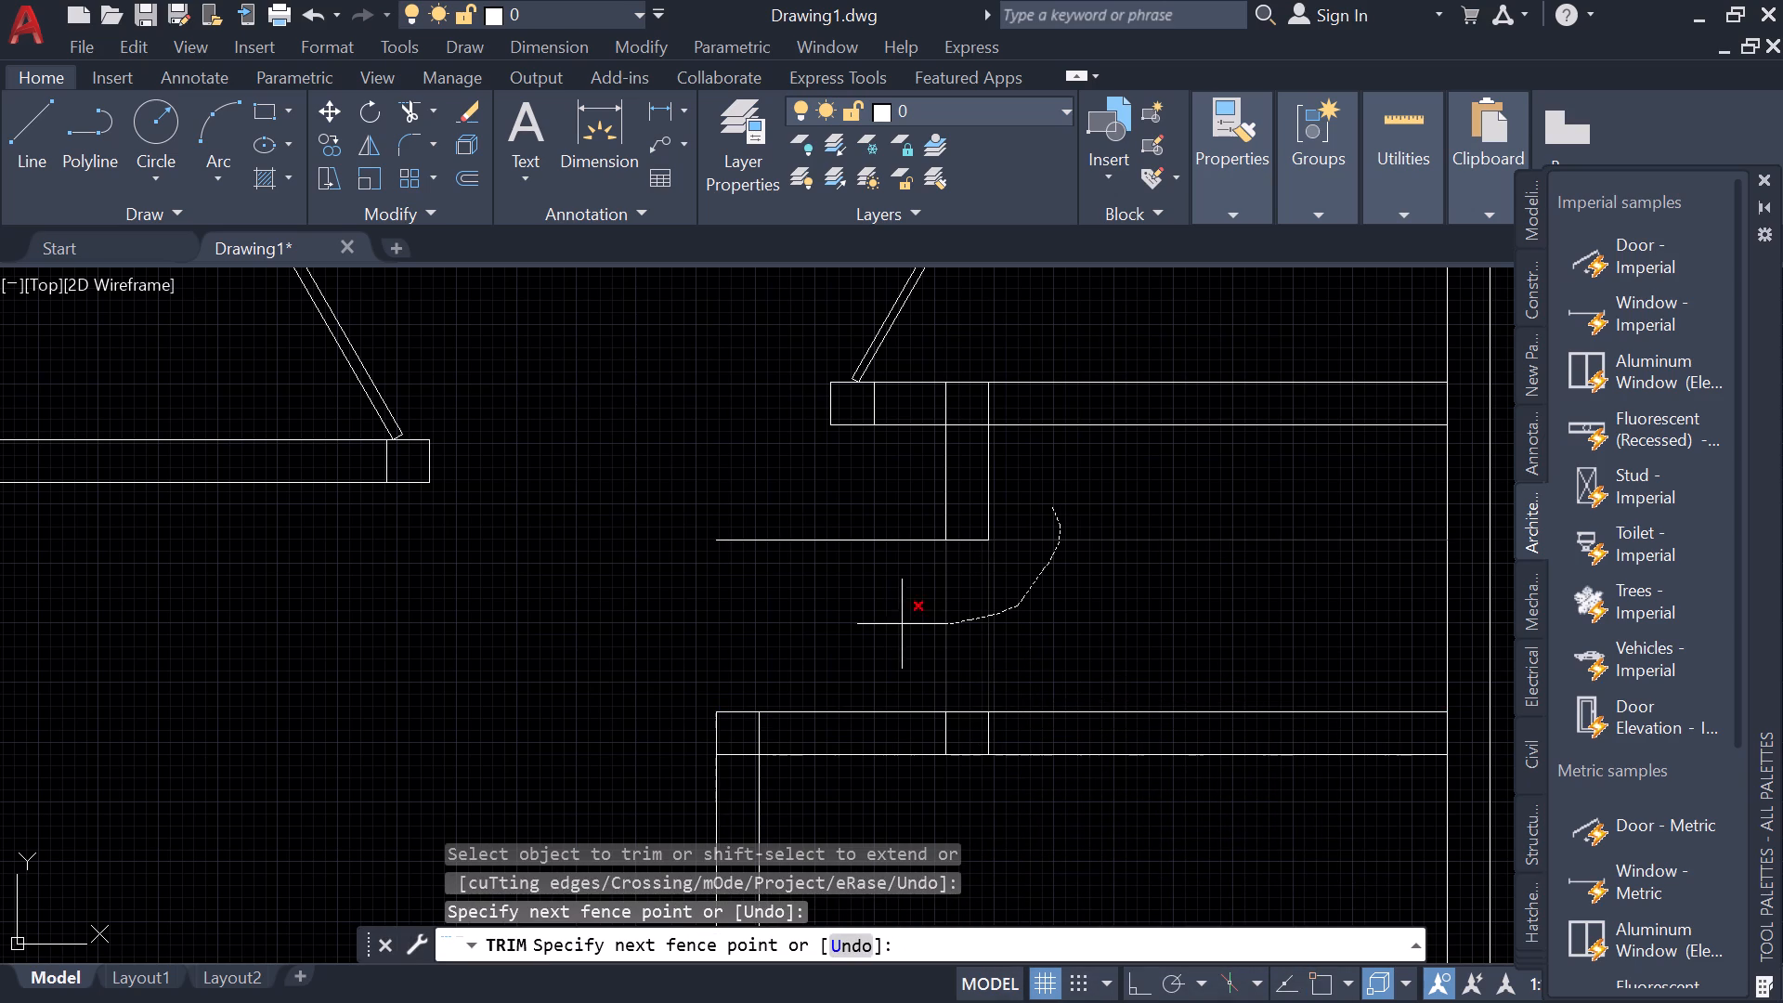
{"action": "left_click_drag", "start_coordinate": [900, 622], "coordinate": [860, 488]}
{"action": "scroll", "coordinate": [1036, 599], "scroll_direction": "down", "scroll_amount": 2}
{"action": "middle_click_drag", "start_coordinate": [1099, 580], "coordinate": [891, 612]}
{"action": "left_click", "coordinate": [1178, 482]}
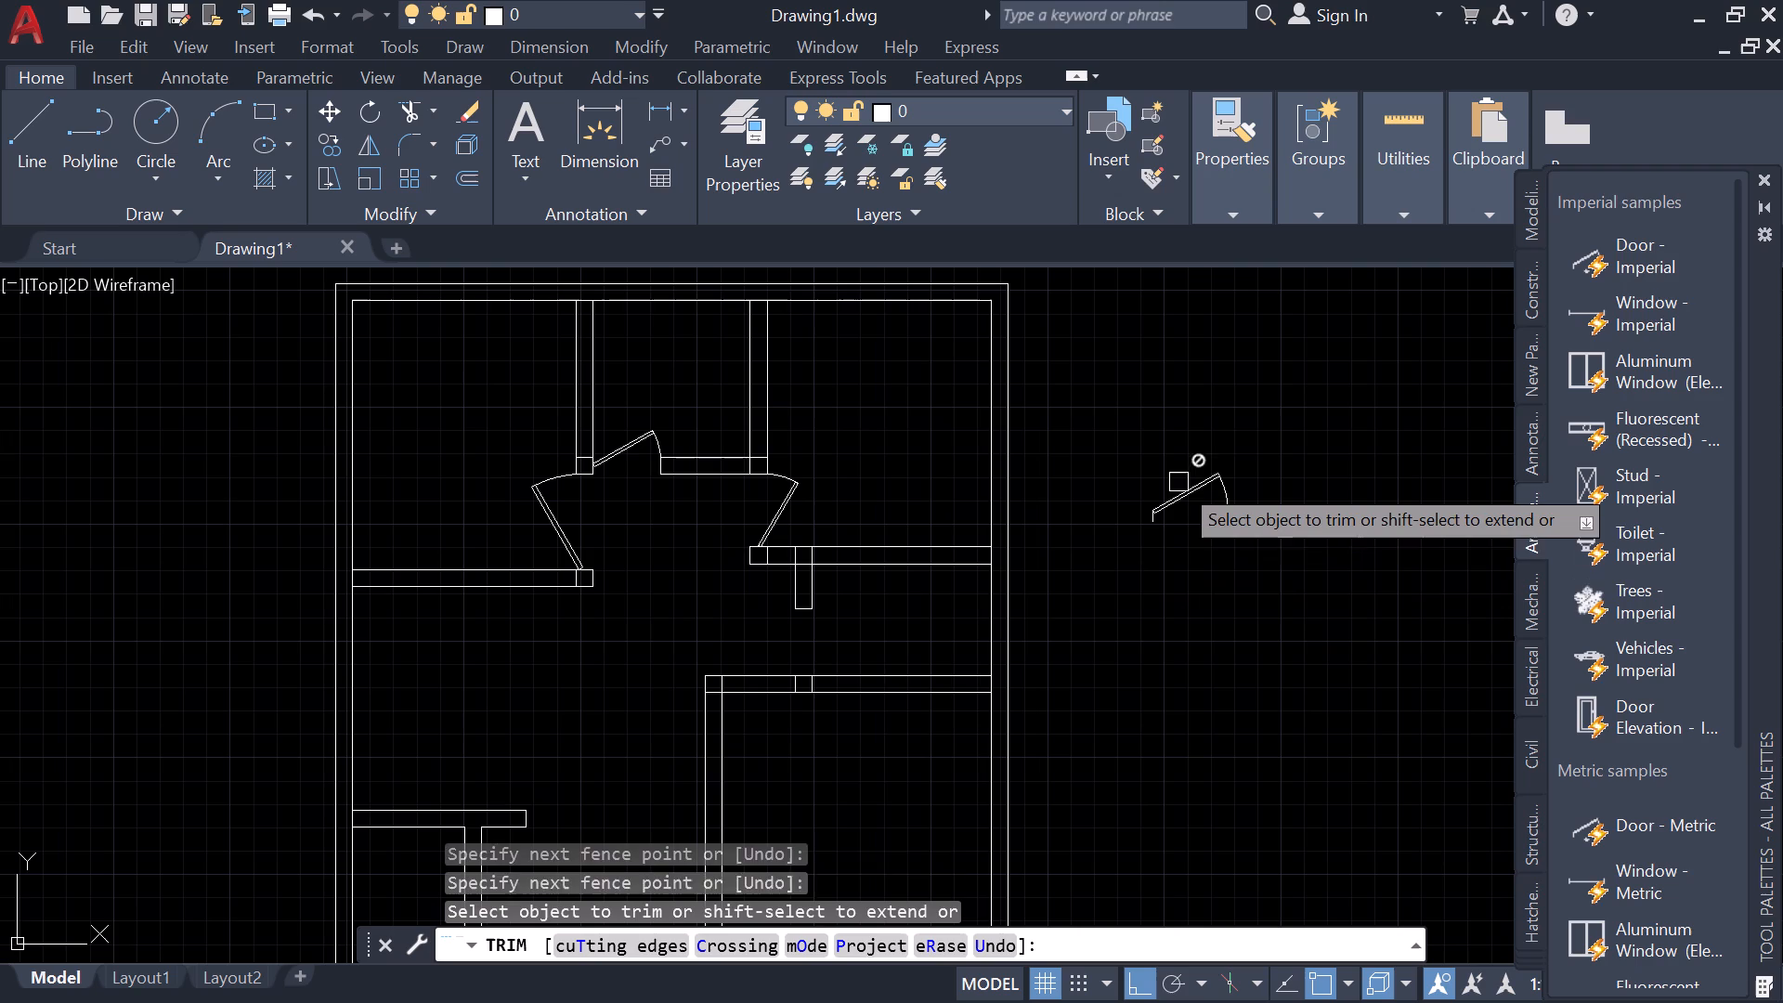
{"action": "left_click", "coordinate": [1235, 545]}
{"action": "left_click", "coordinate": [1188, 454]}
{"action": "key", "text": "Escape"}
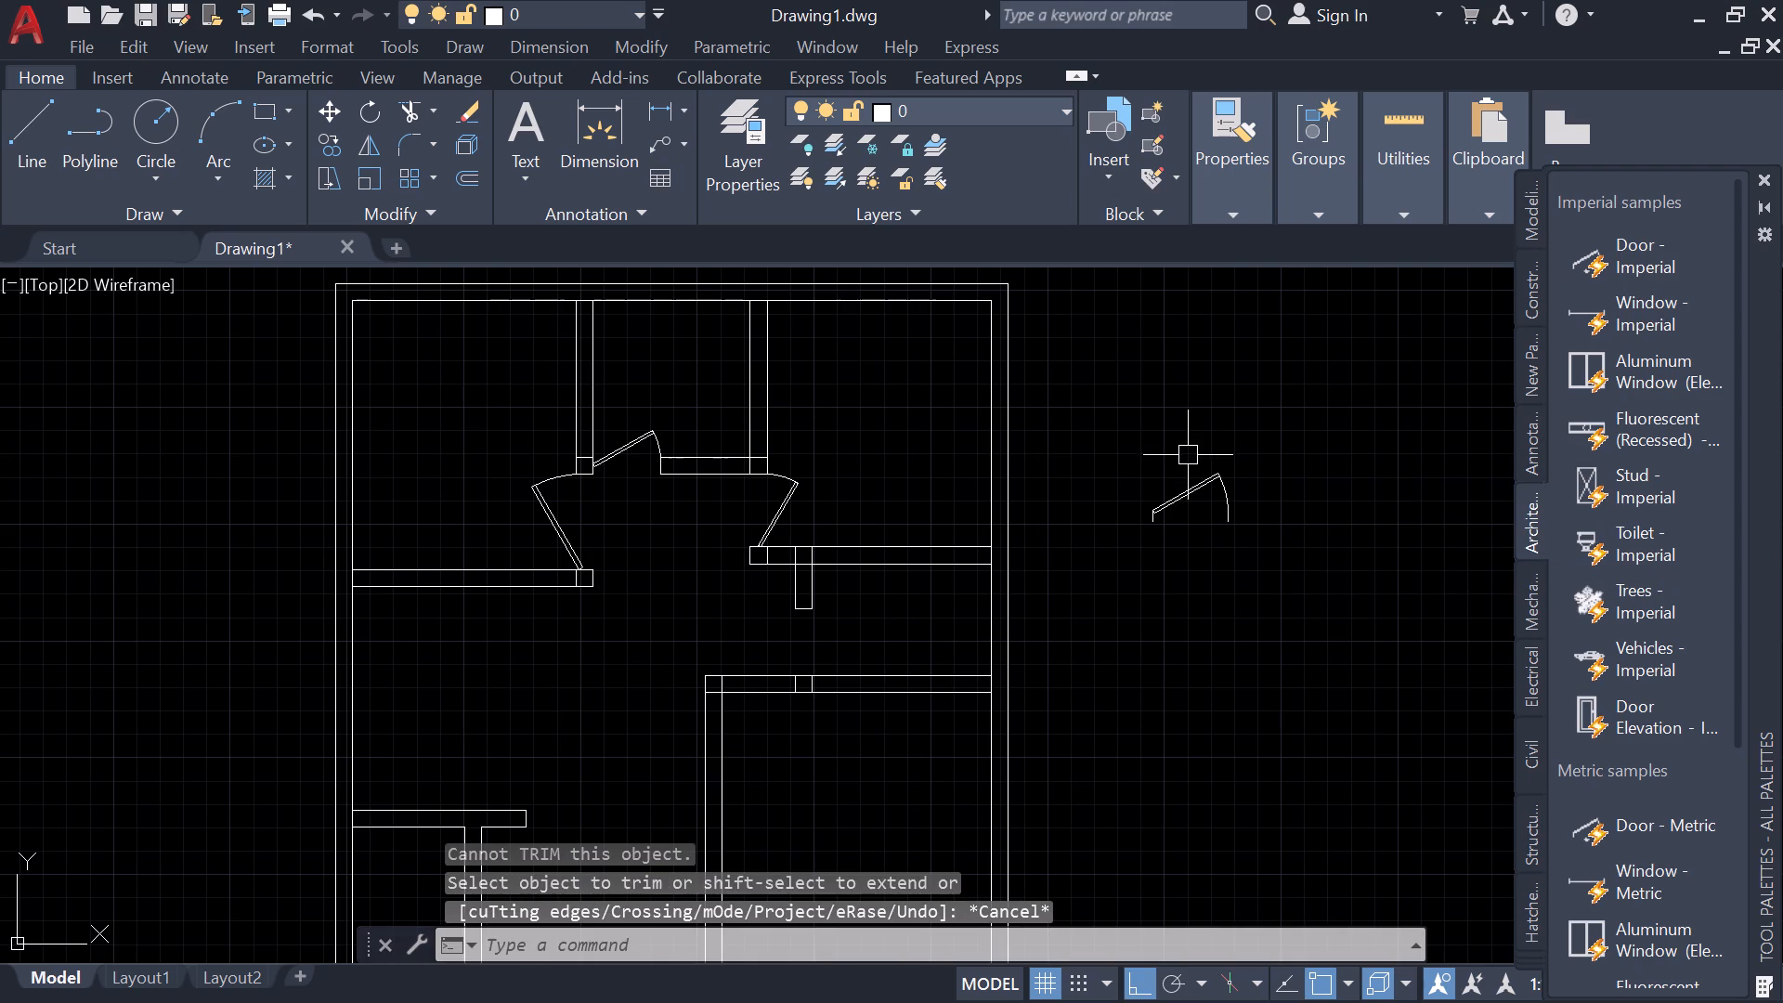
Rotate the spare door outside the plan to 270° so its hinge side is at the top.
{"action": "left_click", "coordinate": [1187, 501]}
{"action": "type", "text": "ro"}
{"action": "key", "text": "Return"}
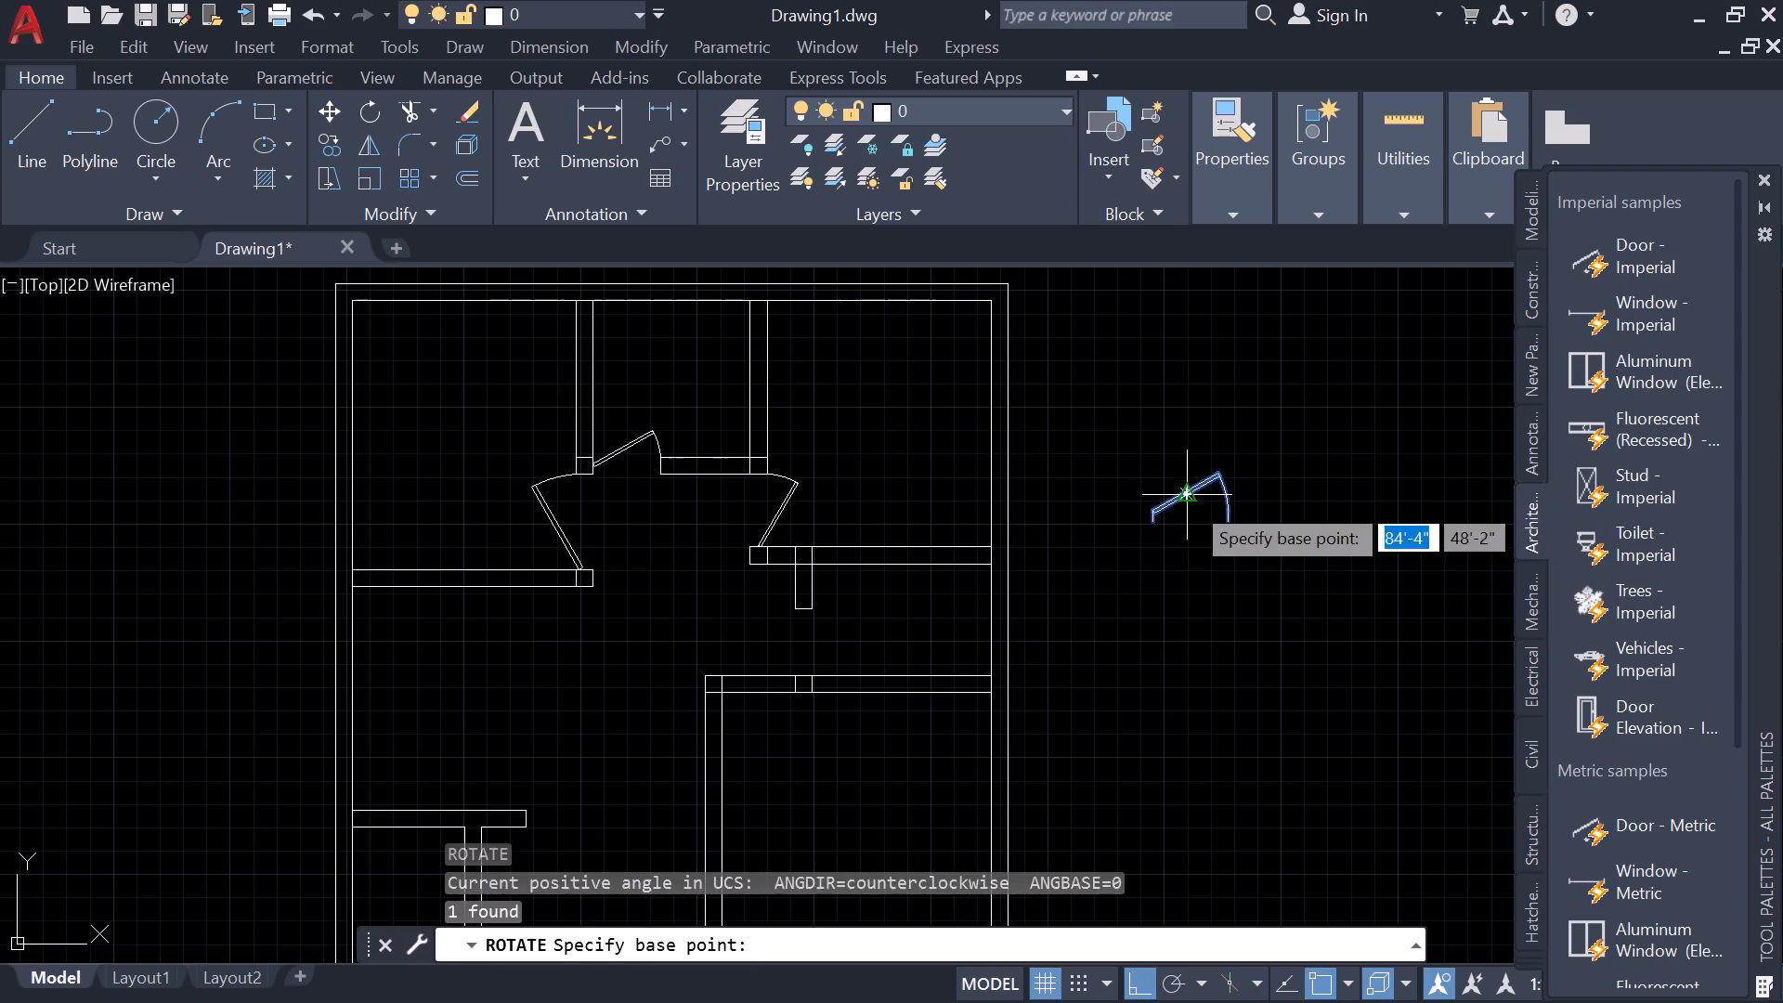
{"action": "left_click", "coordinate": [1190, 501]}
{"action": "left_click", "coordinate": [1216, 584]}
Copy the spare door from its upper jamb endpoint to the lower-left corner of the small right-hand room's left wall stub.
{"action": "left_click", "coordinate": [1217, 549]}
{"action": "left_click", "coordinate": [1173, 478]}
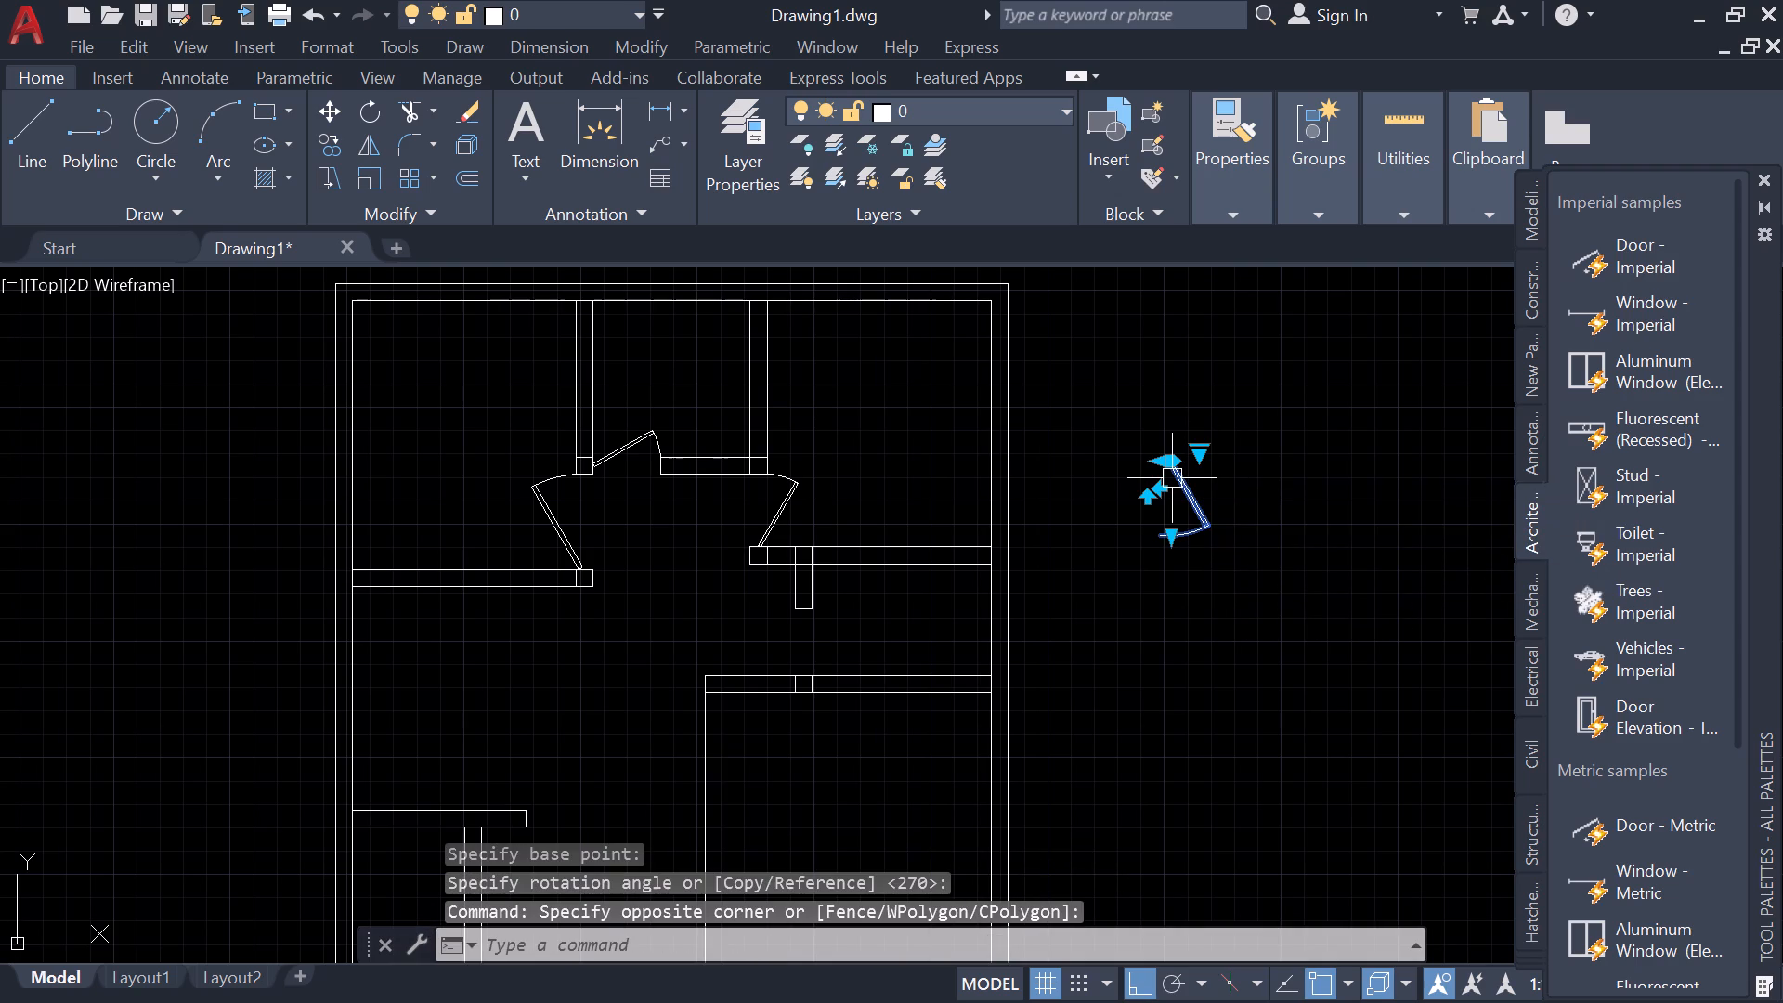
{"action": "type", "text": "co"}
{"action": "key", "text": "Return"}
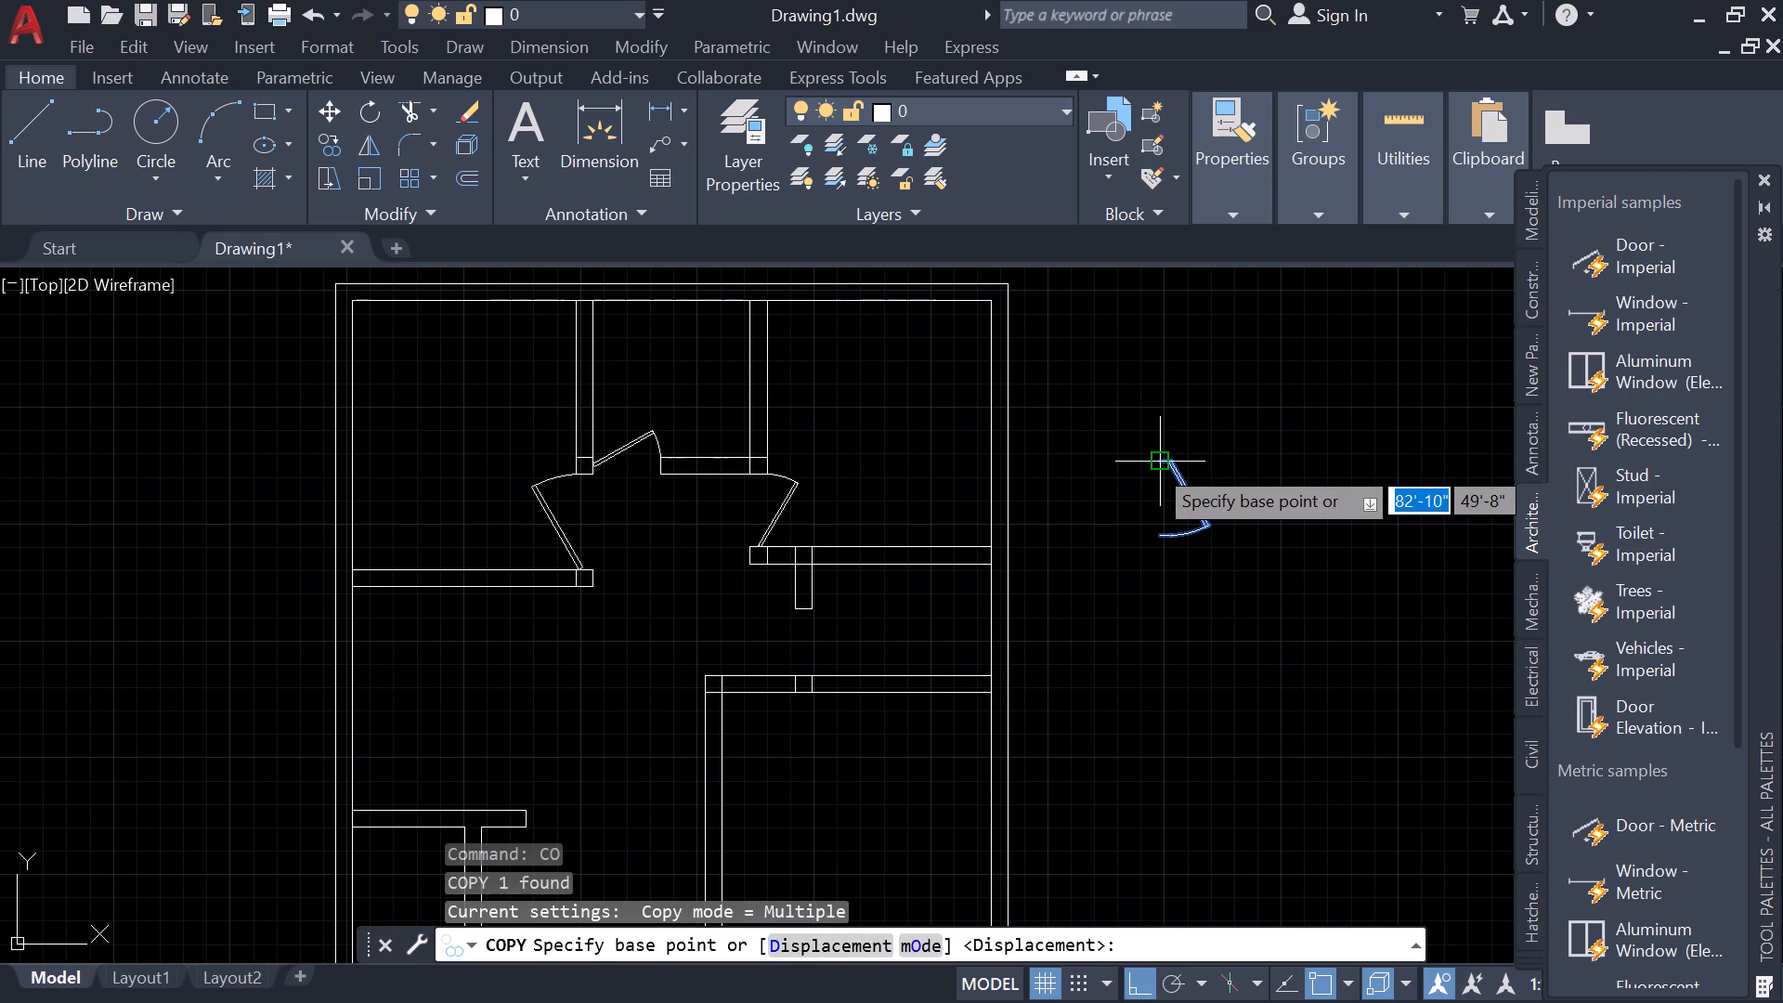
{"action": "left_click", "coordinate": [1152, 463]}
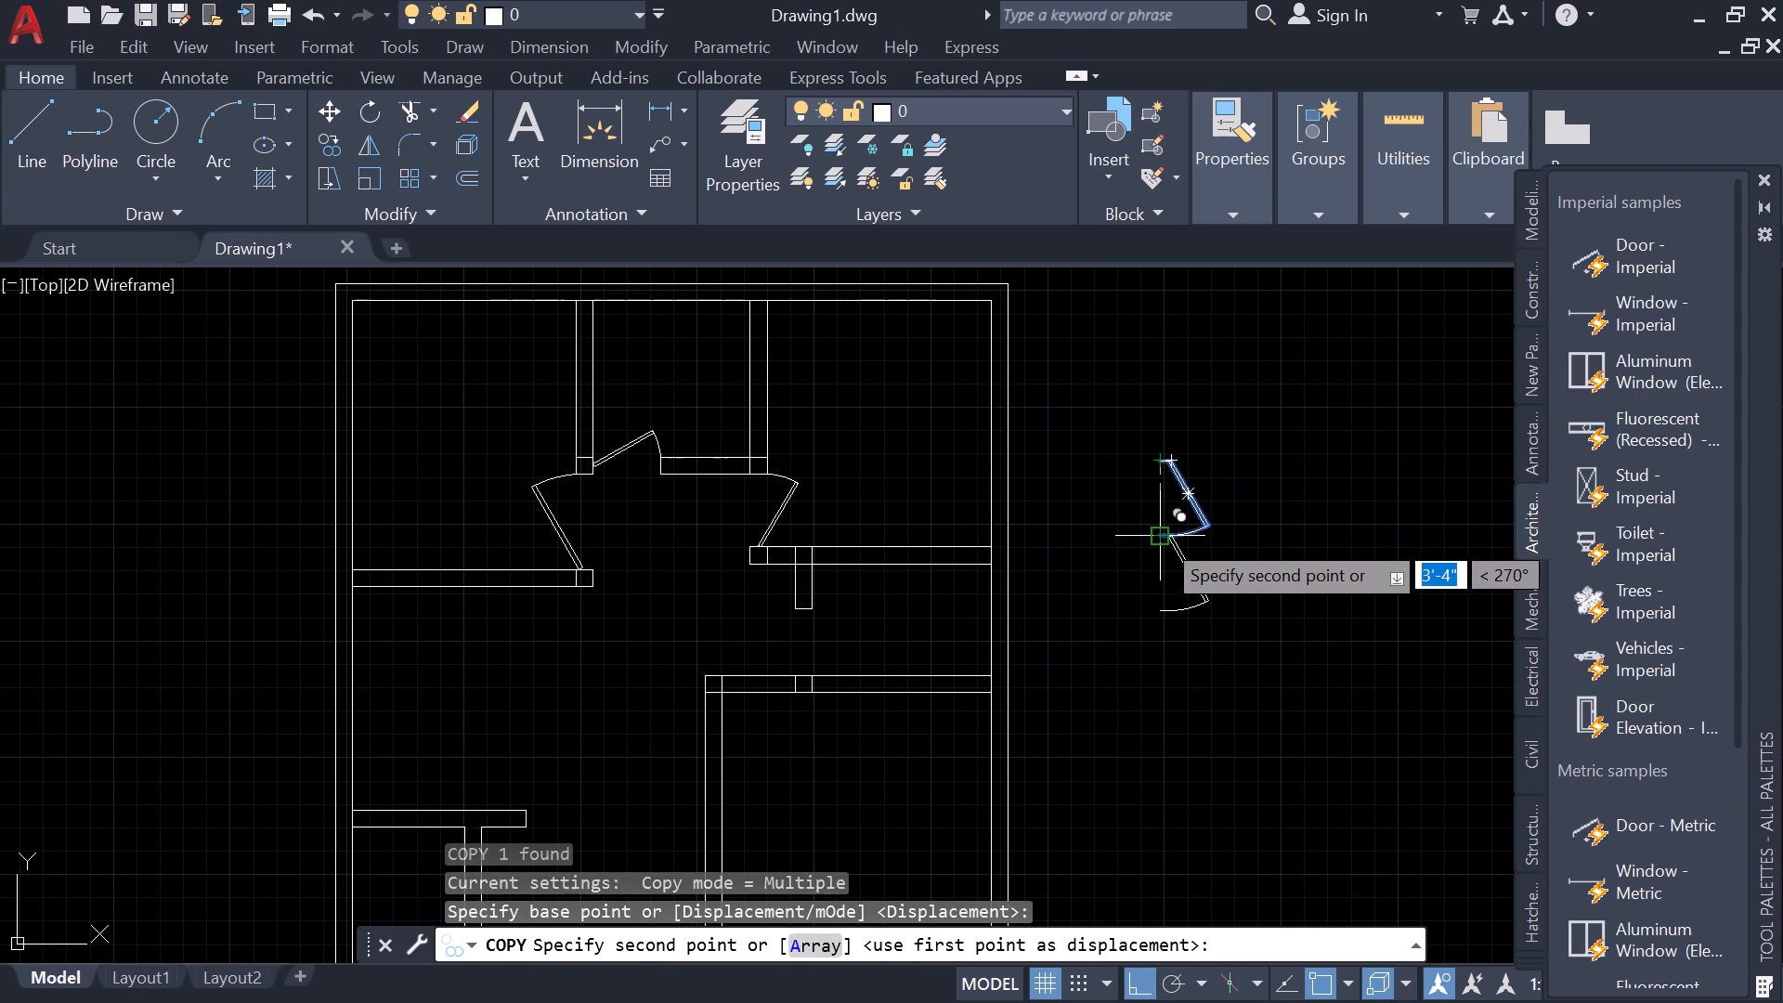
{"action": "left_click", "coordinate": [791, 612]}
{"action": "key", "text": "Escape"}
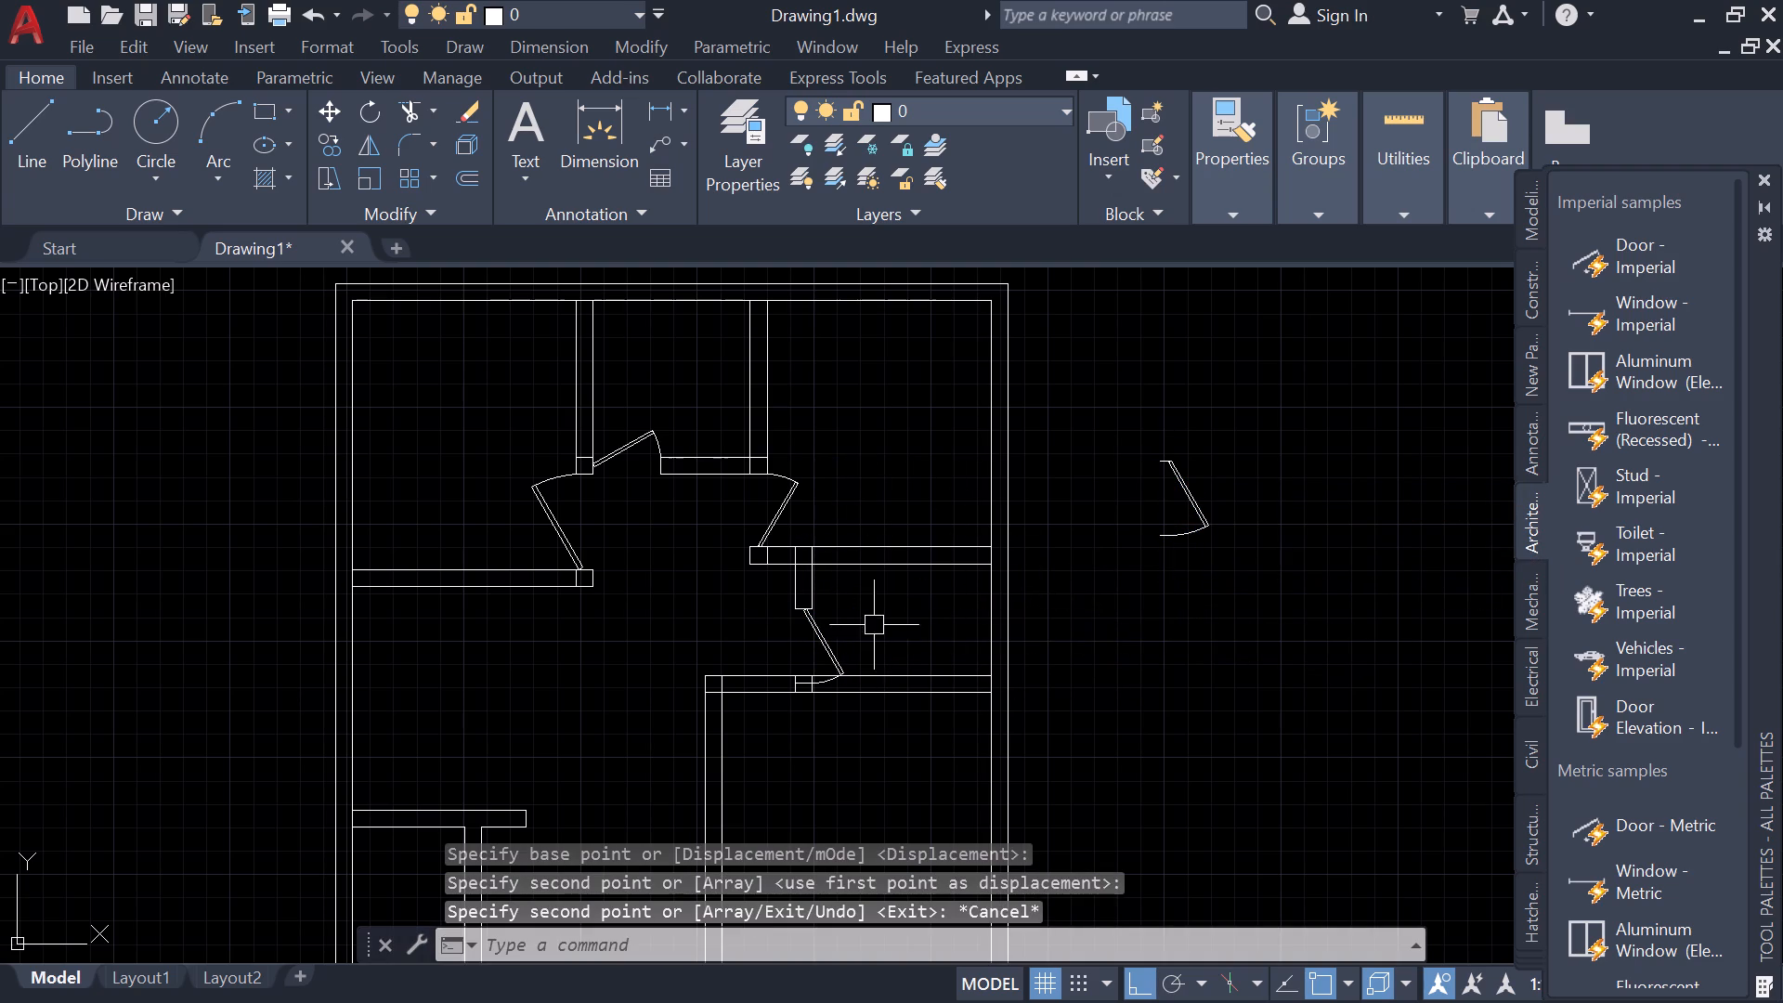
Scale the copied door about its upper jamb corner to fit the small right-hand room's doorway.
{"action": "left_click", "coordinate": [829, 637]}
{"action": "key", "text": "s"}
{"action": "type", "text": "c"}
{"action": "key", "text": "space"}
{"action": "scroll", "coordinate": [781, 622], "scroll_direction": "up", "scroll_amount": 4}
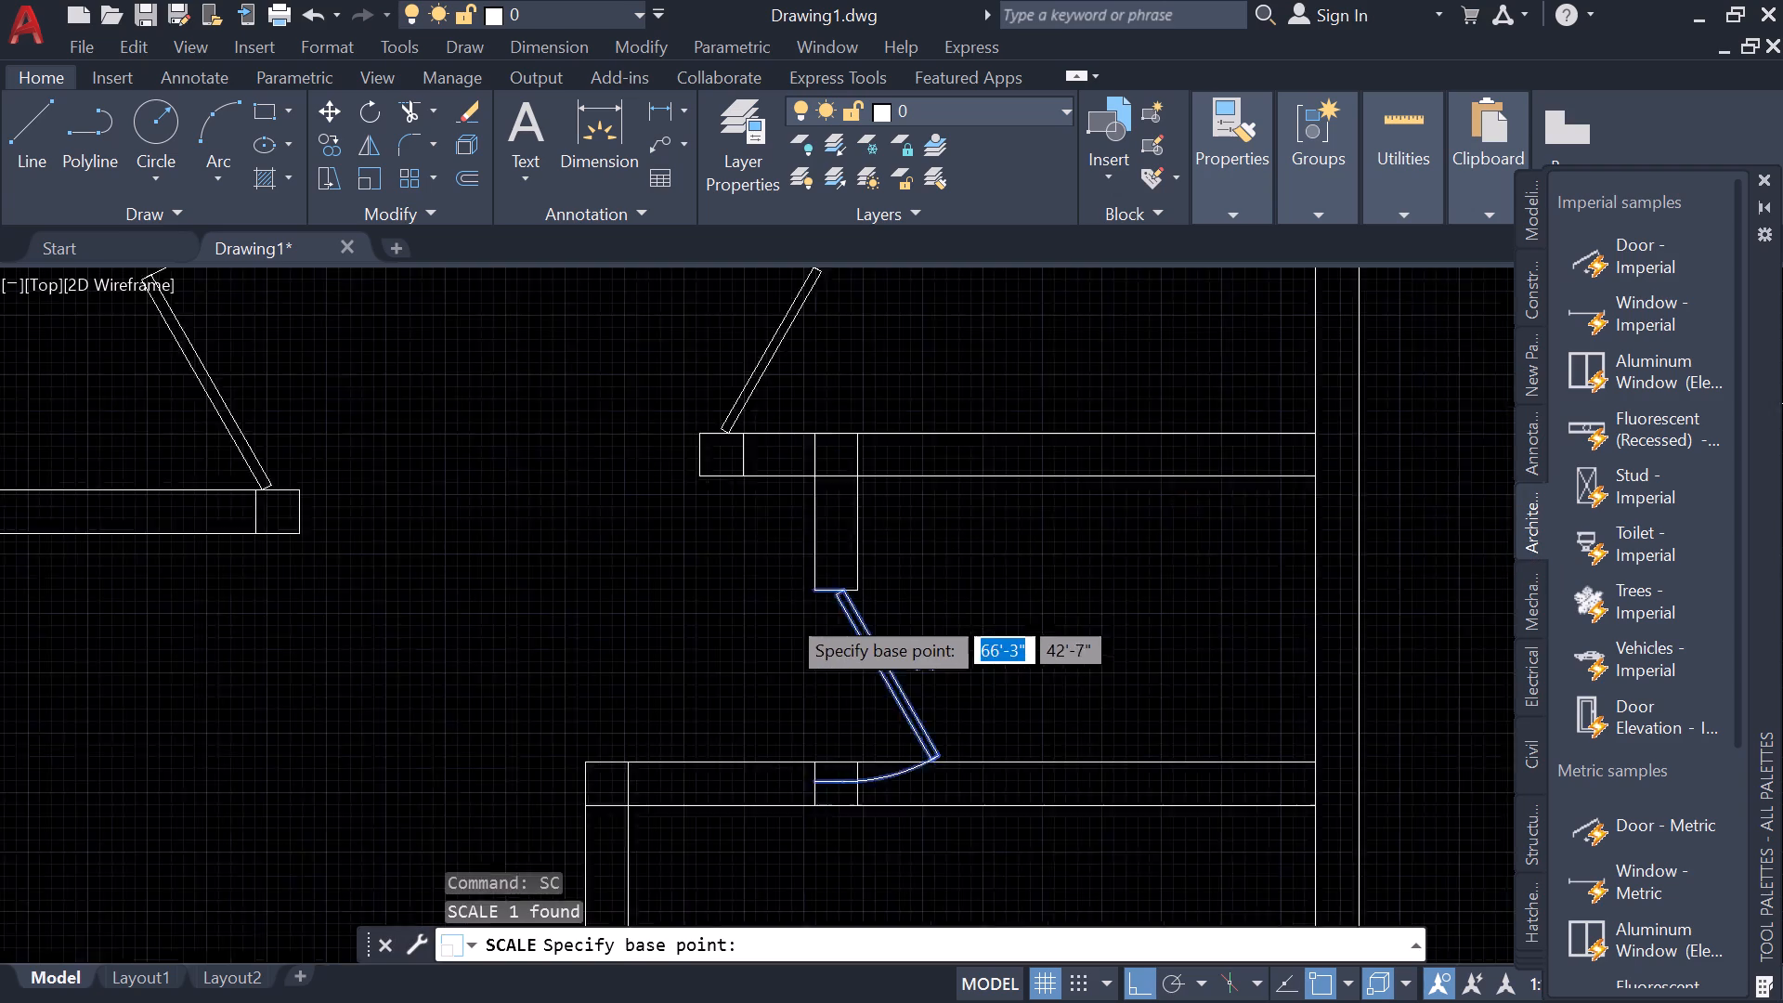
{"action": "left_click", "coordinate": [835, 574]}
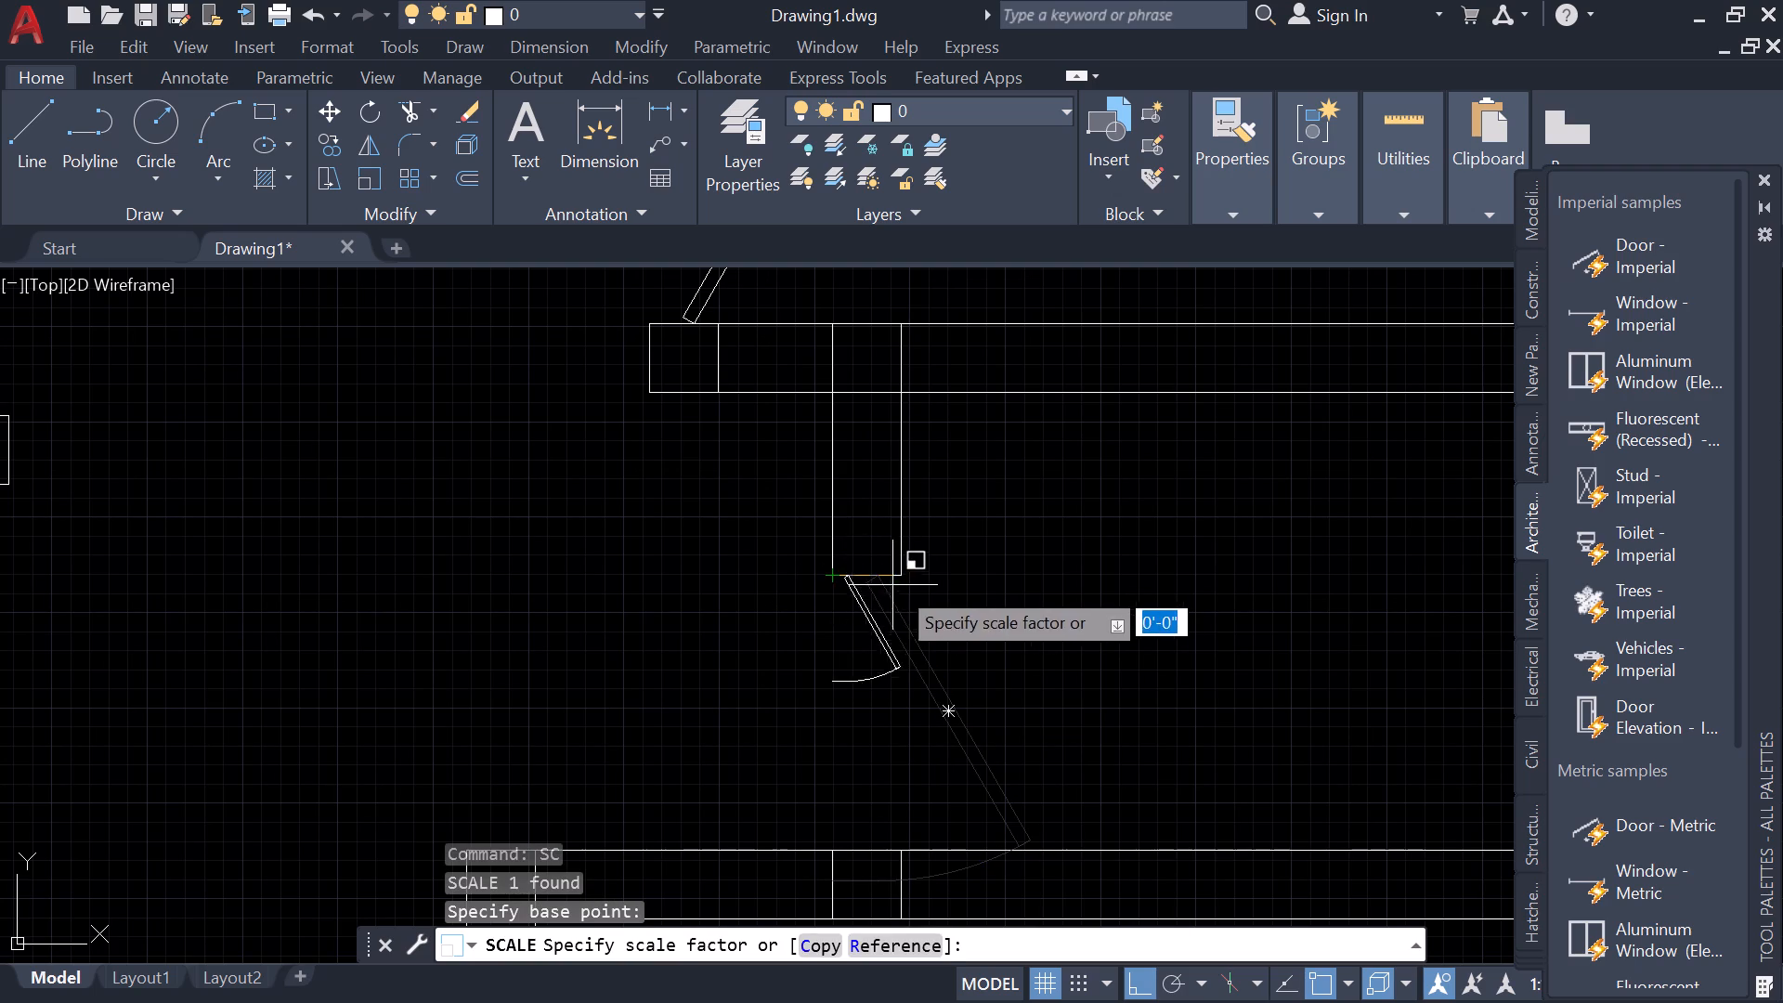
{"action": "left_click", "coordinate": [990, 604]}
{"action": "left_click", "coordinate": [955, 689]}
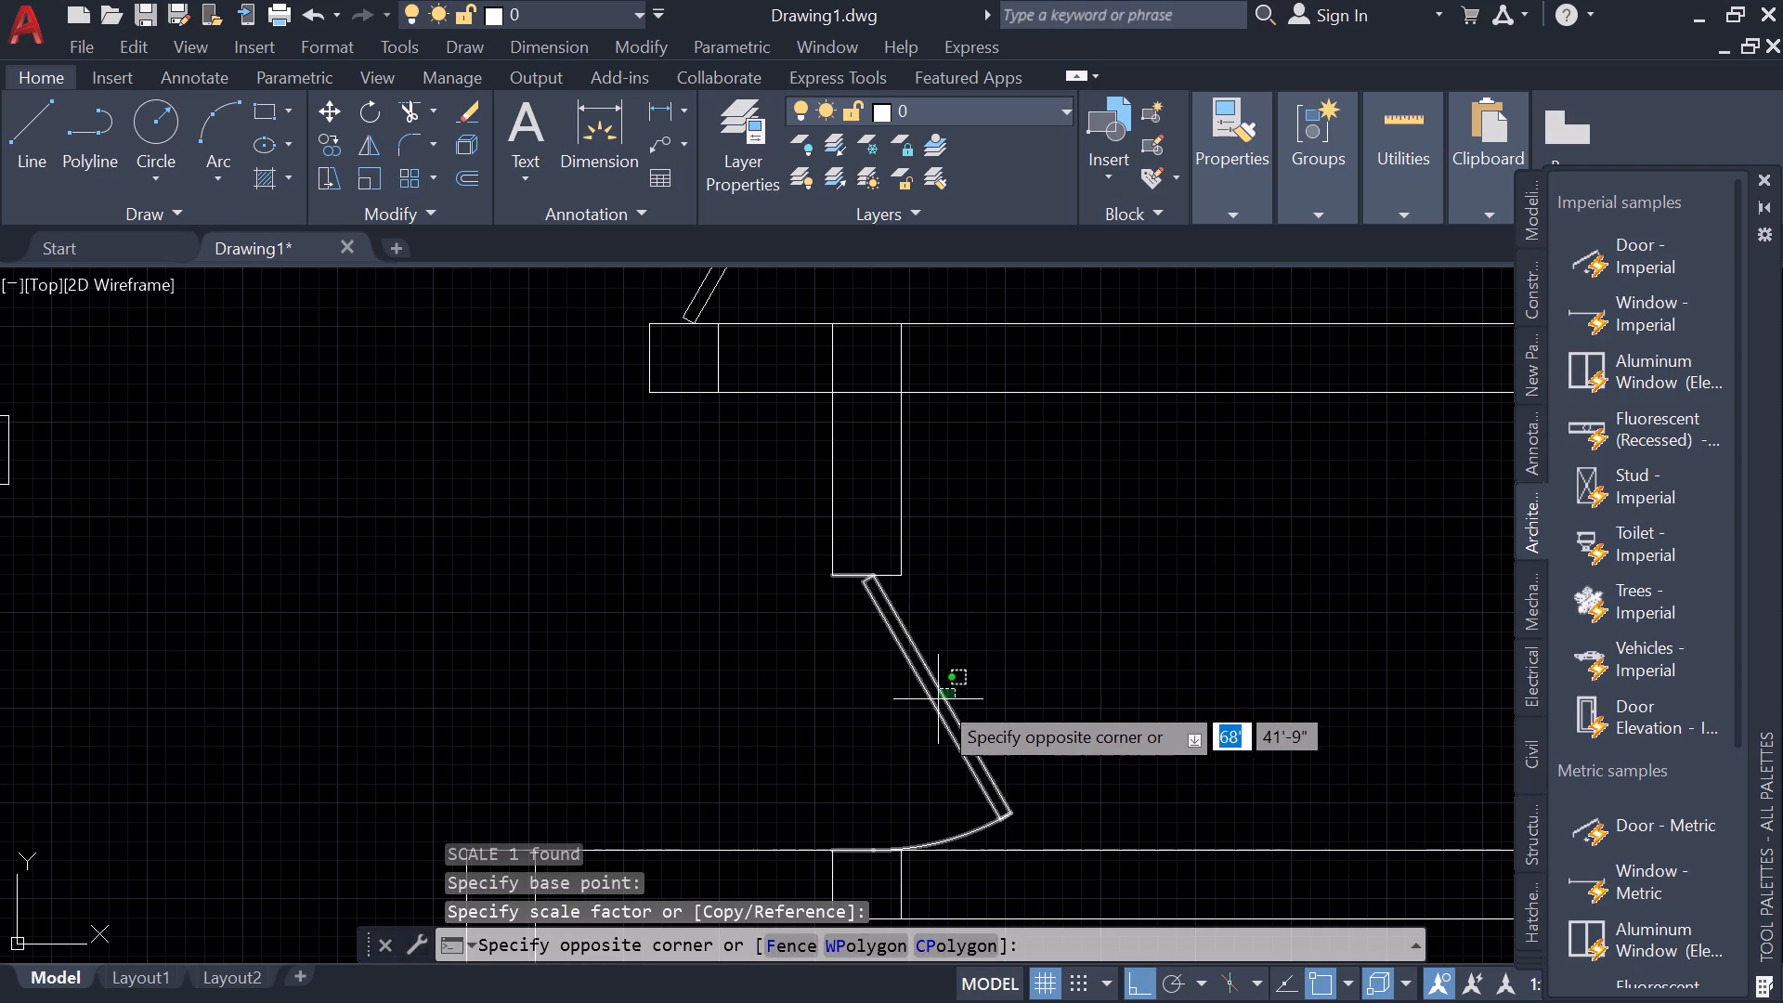
{"action": "scroll", "coordinate": [1002, 615], "scroll_direction": "down", "scroll_amount": 2}
{"action": "key", "text": "Escape"}
{"action": "scroll", "coordinate": [1040, 621], "scroll_direction": "down", "scroll_amount": 1}
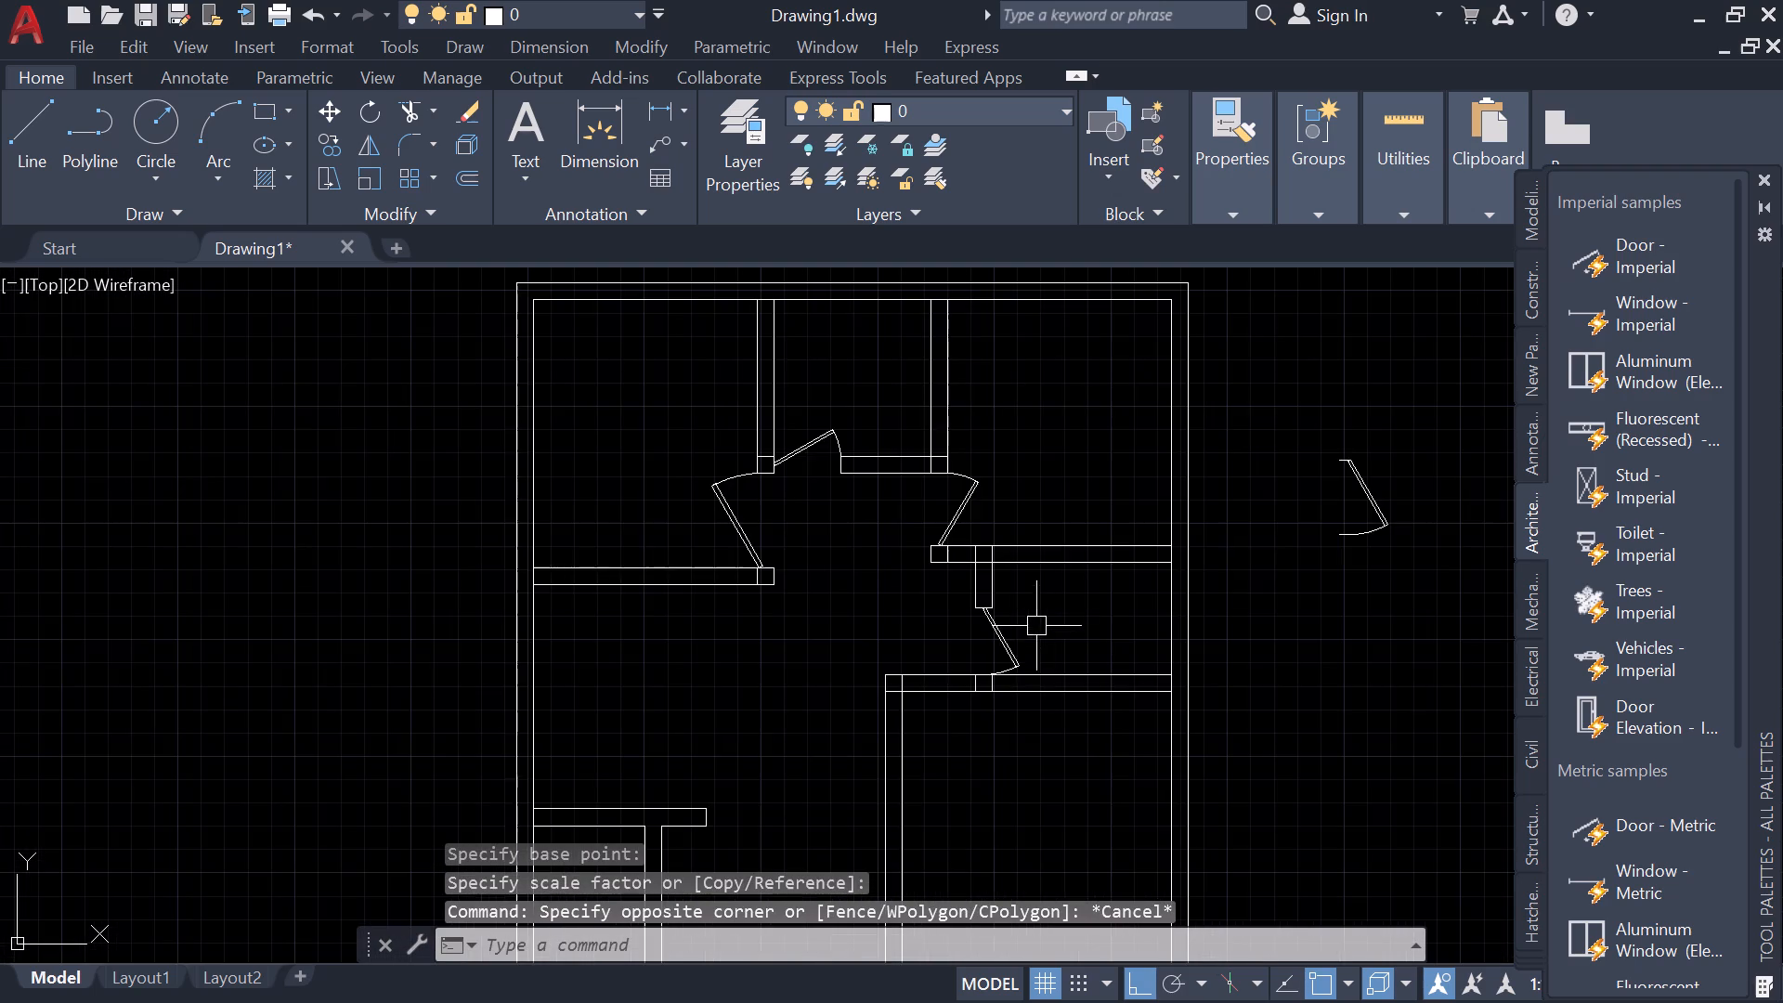
Trim both top wall lines of the large room below, between its left wall and the small room's jamb, to open a doorway.
{"action": "scroll", "coordinate": [971, 676], "scroll_direction": "up", "scroll_amount": 3}
{"action": "middle_click_drag", "start_coordinate": [965, 674], "coordinate": [952, 475]}
{"action": "scroll", "coordinate": [935, 488], "scroll_direction": "down", "scroll_amount": 1}
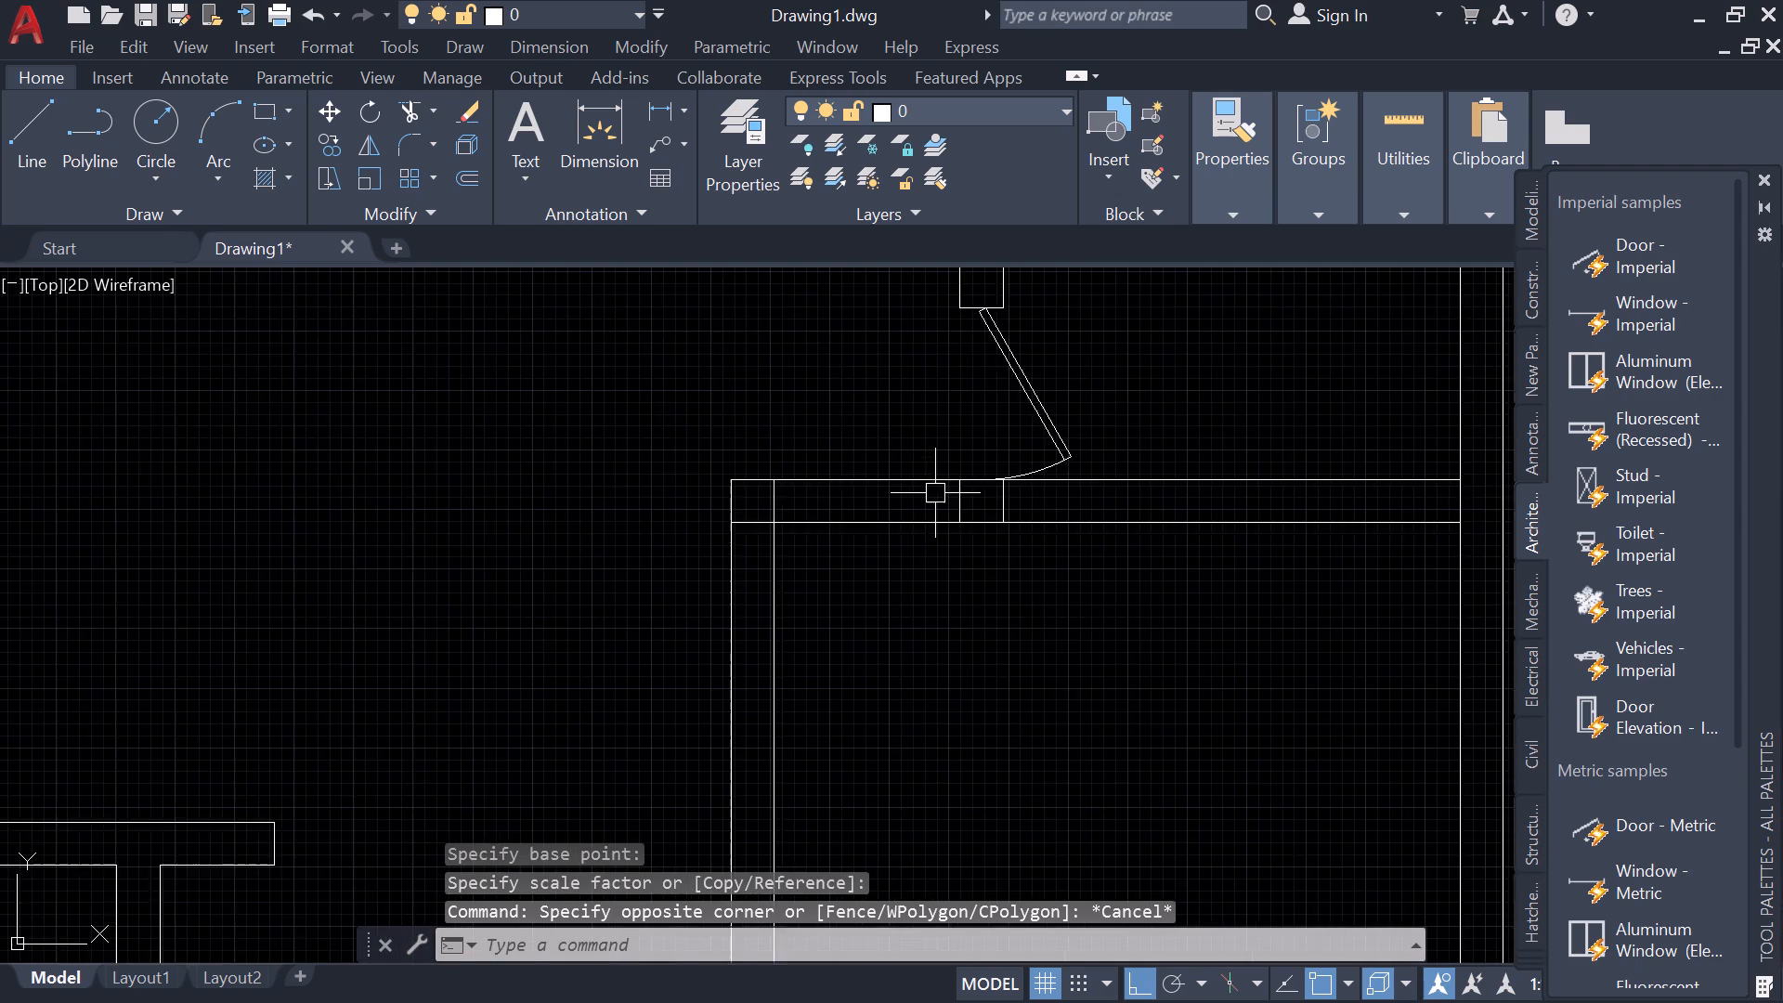
{"action": "scroll", "coordinate": [935, 493], "scroll_direction": "down", "scroll_amount": 1}
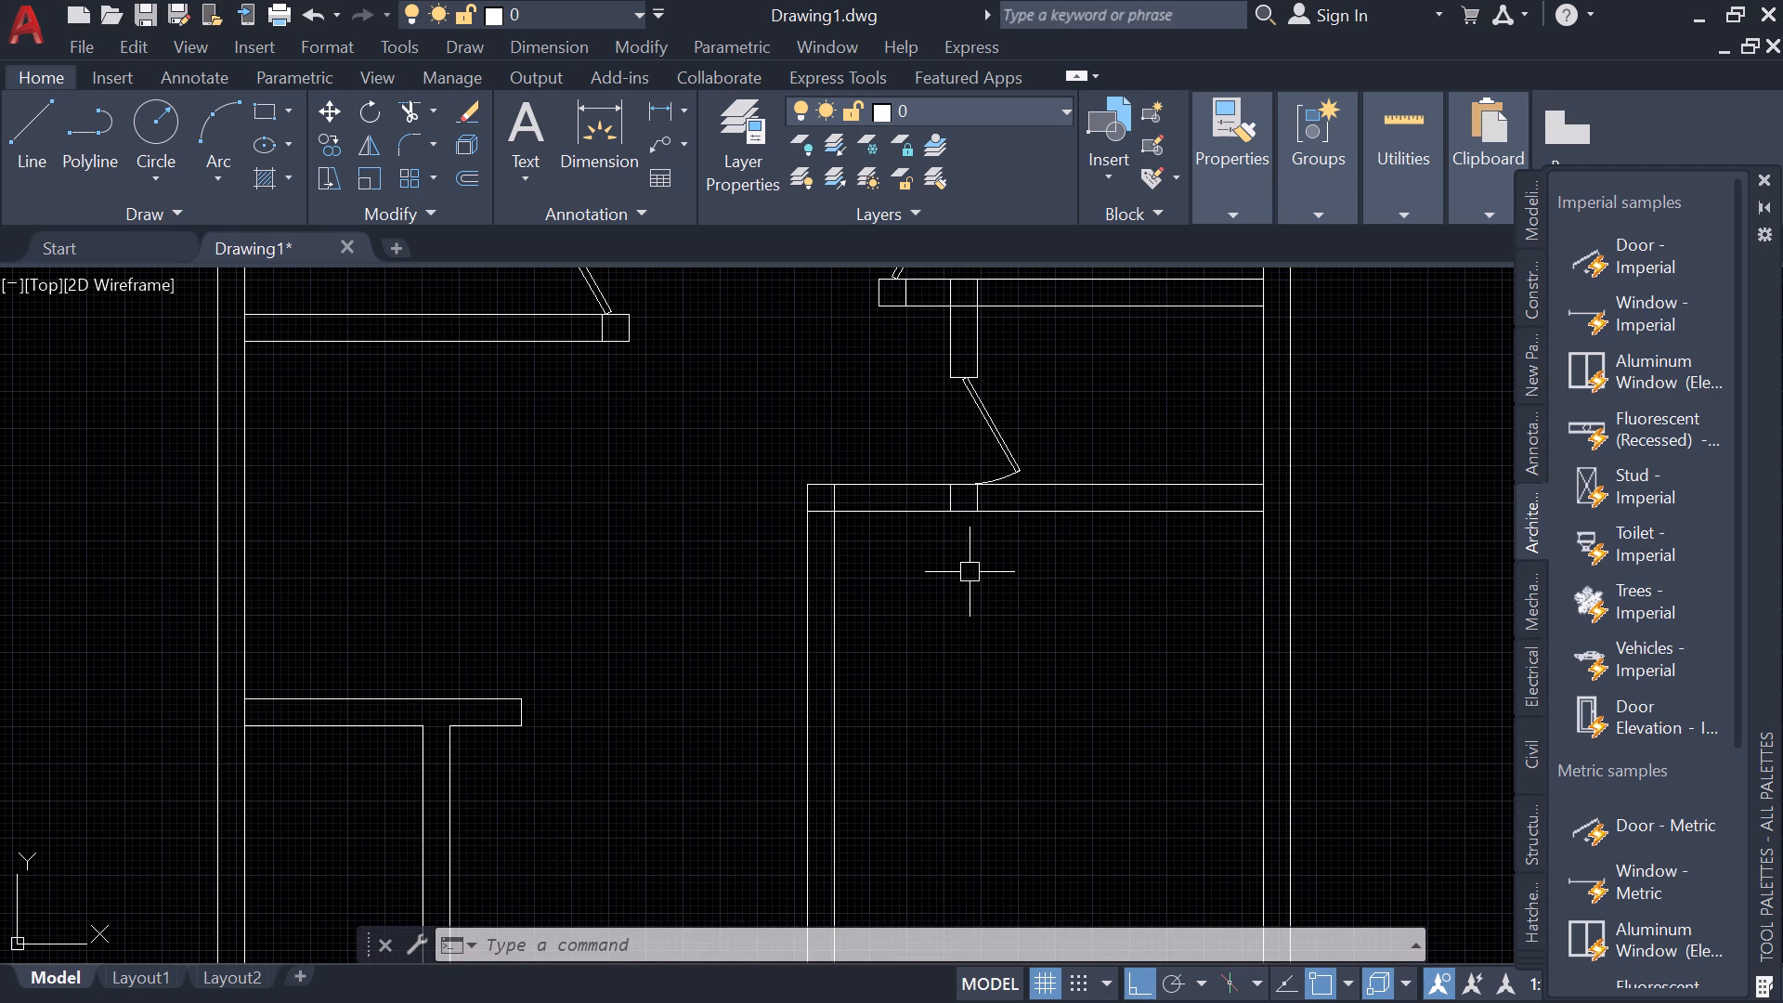
{"action": "type", "text": "tr"}
{"action": "key", "text": "space"}
{"action": "left_click_drag", "start_coordinate": [891, 447], "coordinate": [916, 544]}
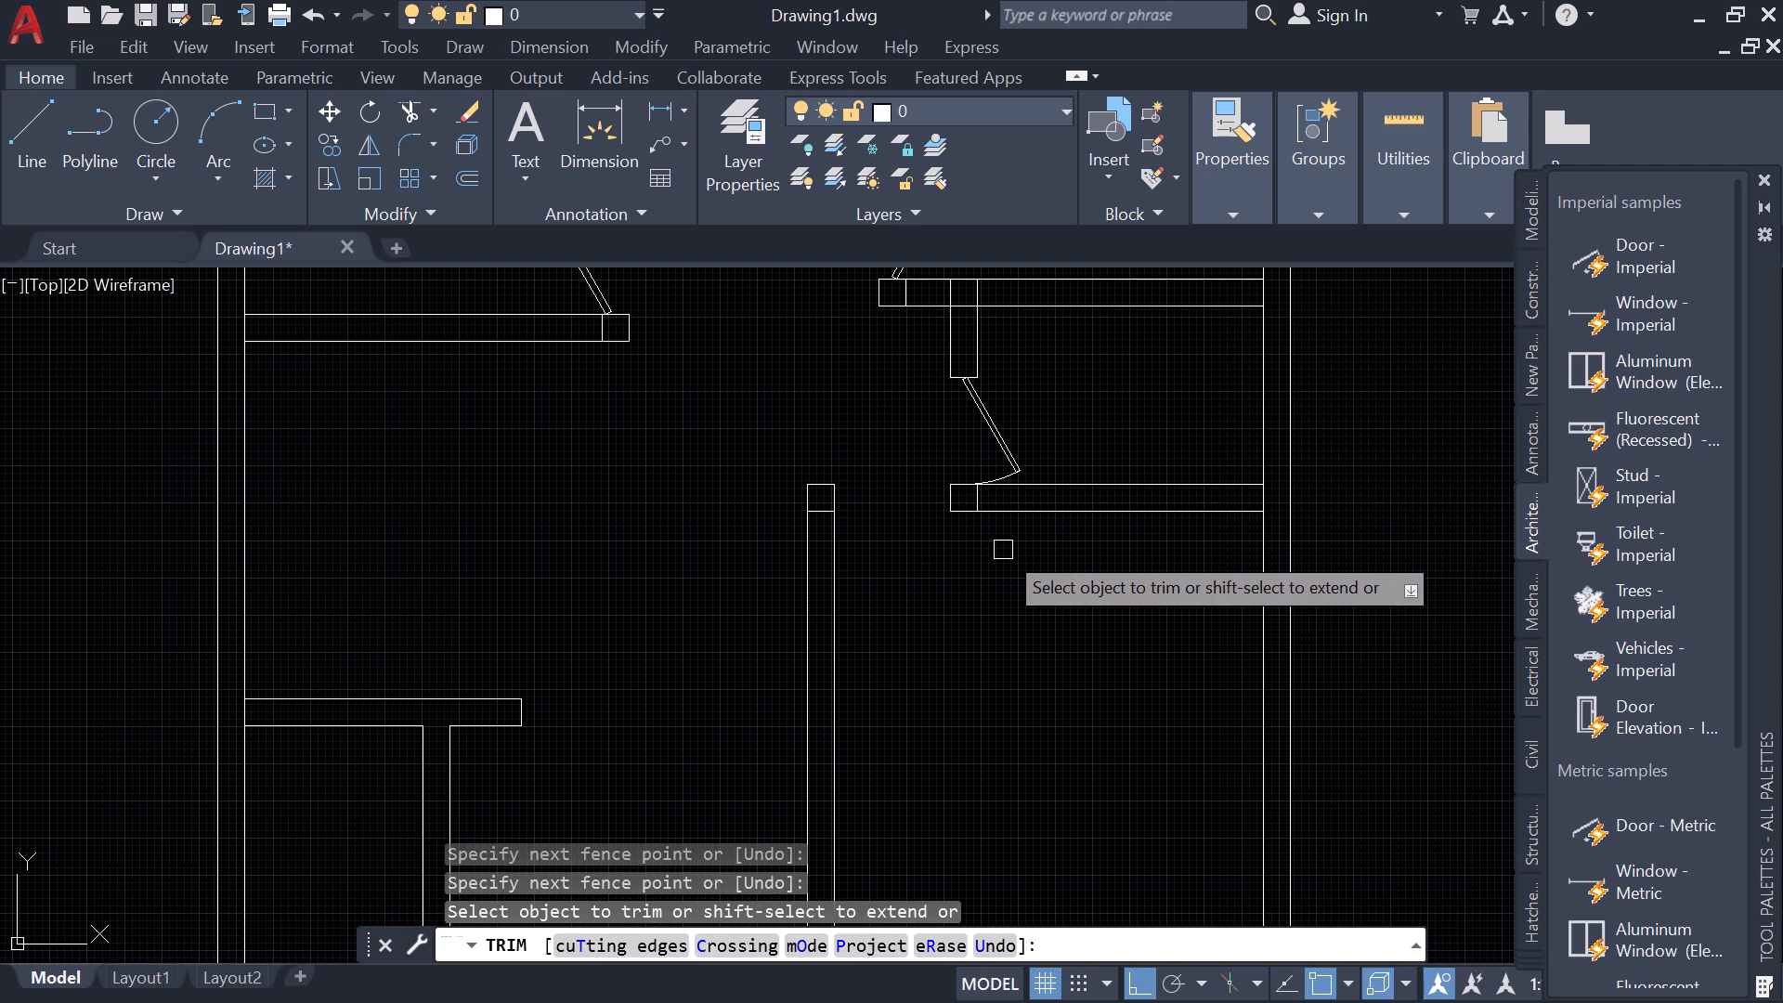
{"action": "middle_click_drag", "start_coordinate": [1049, 554], "coordinate": [702, 713]}
{"action": "scroll", "coordinate": [697, 696], "scroll_direction": "down", "scroll_amount": 1}
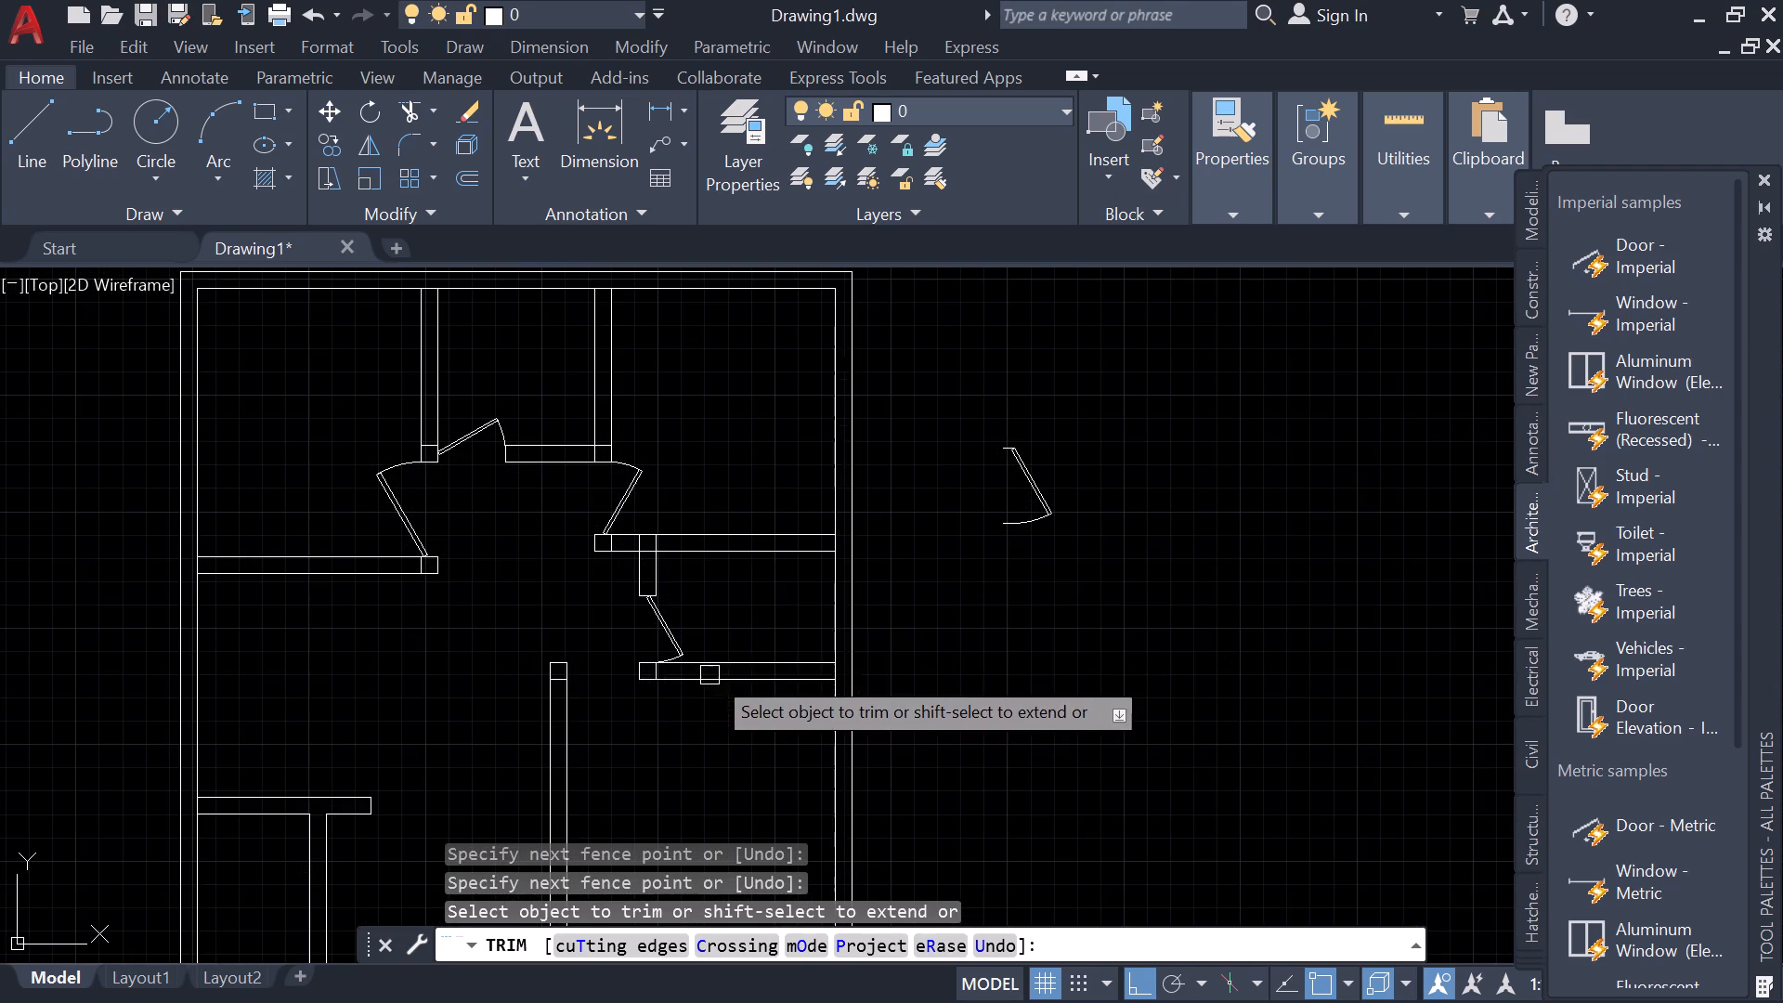
{"action": "left_click", "coordinate": [484, 428]}
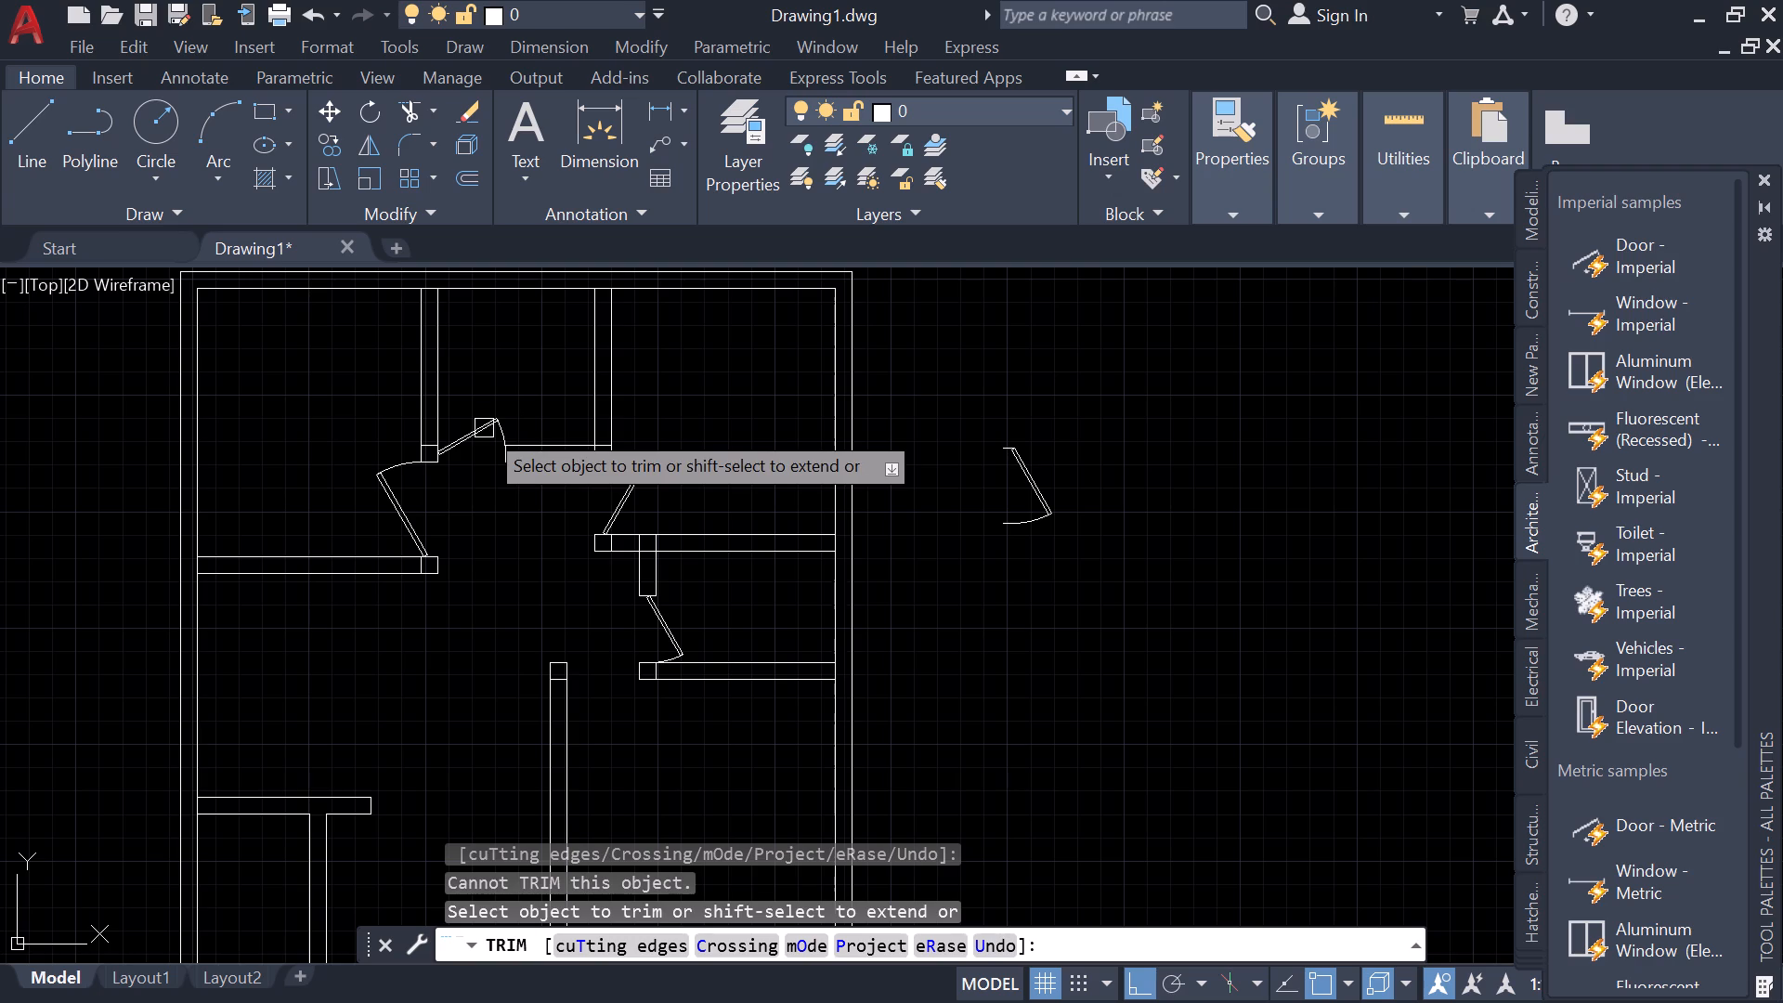
{"action": "key", "text": "Escape"}
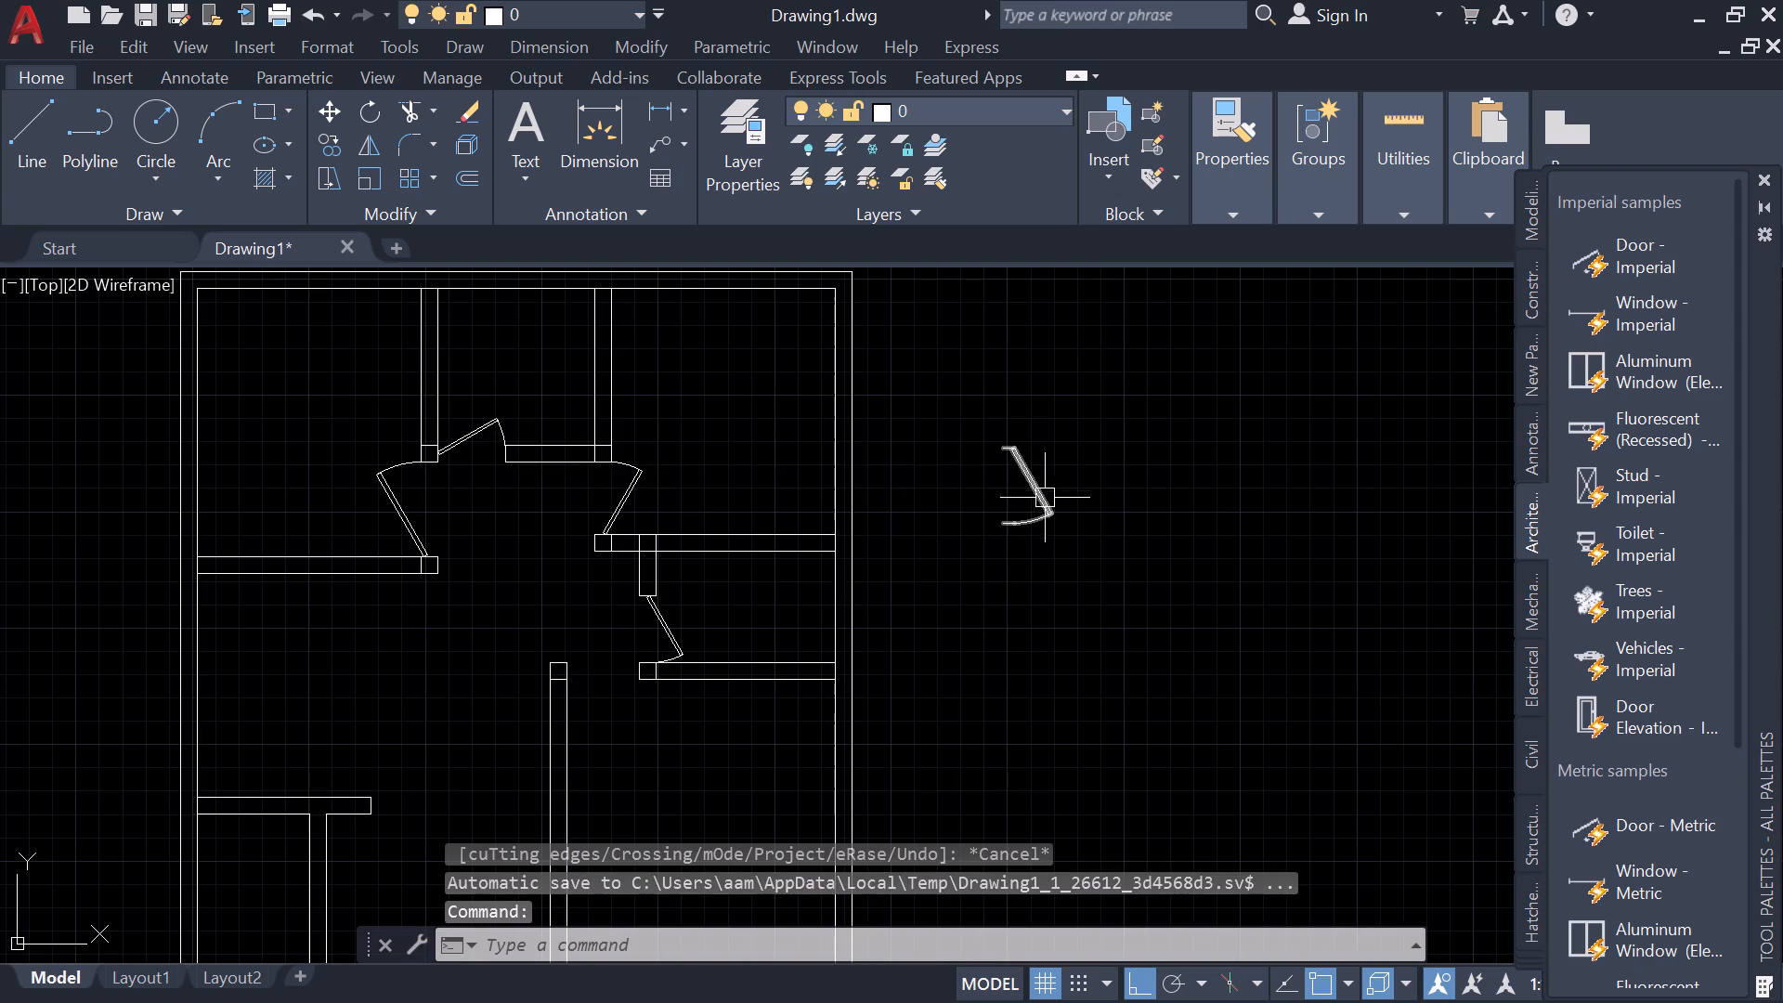
Rotate the spare door outside the plan 90° counterclockwise so its hinge side is on the left.
{"action": "left_click", "coordinate": [1048, 500]}
{"action": "type", "text": "ro"}
{"action": "key", "text": "Return"}
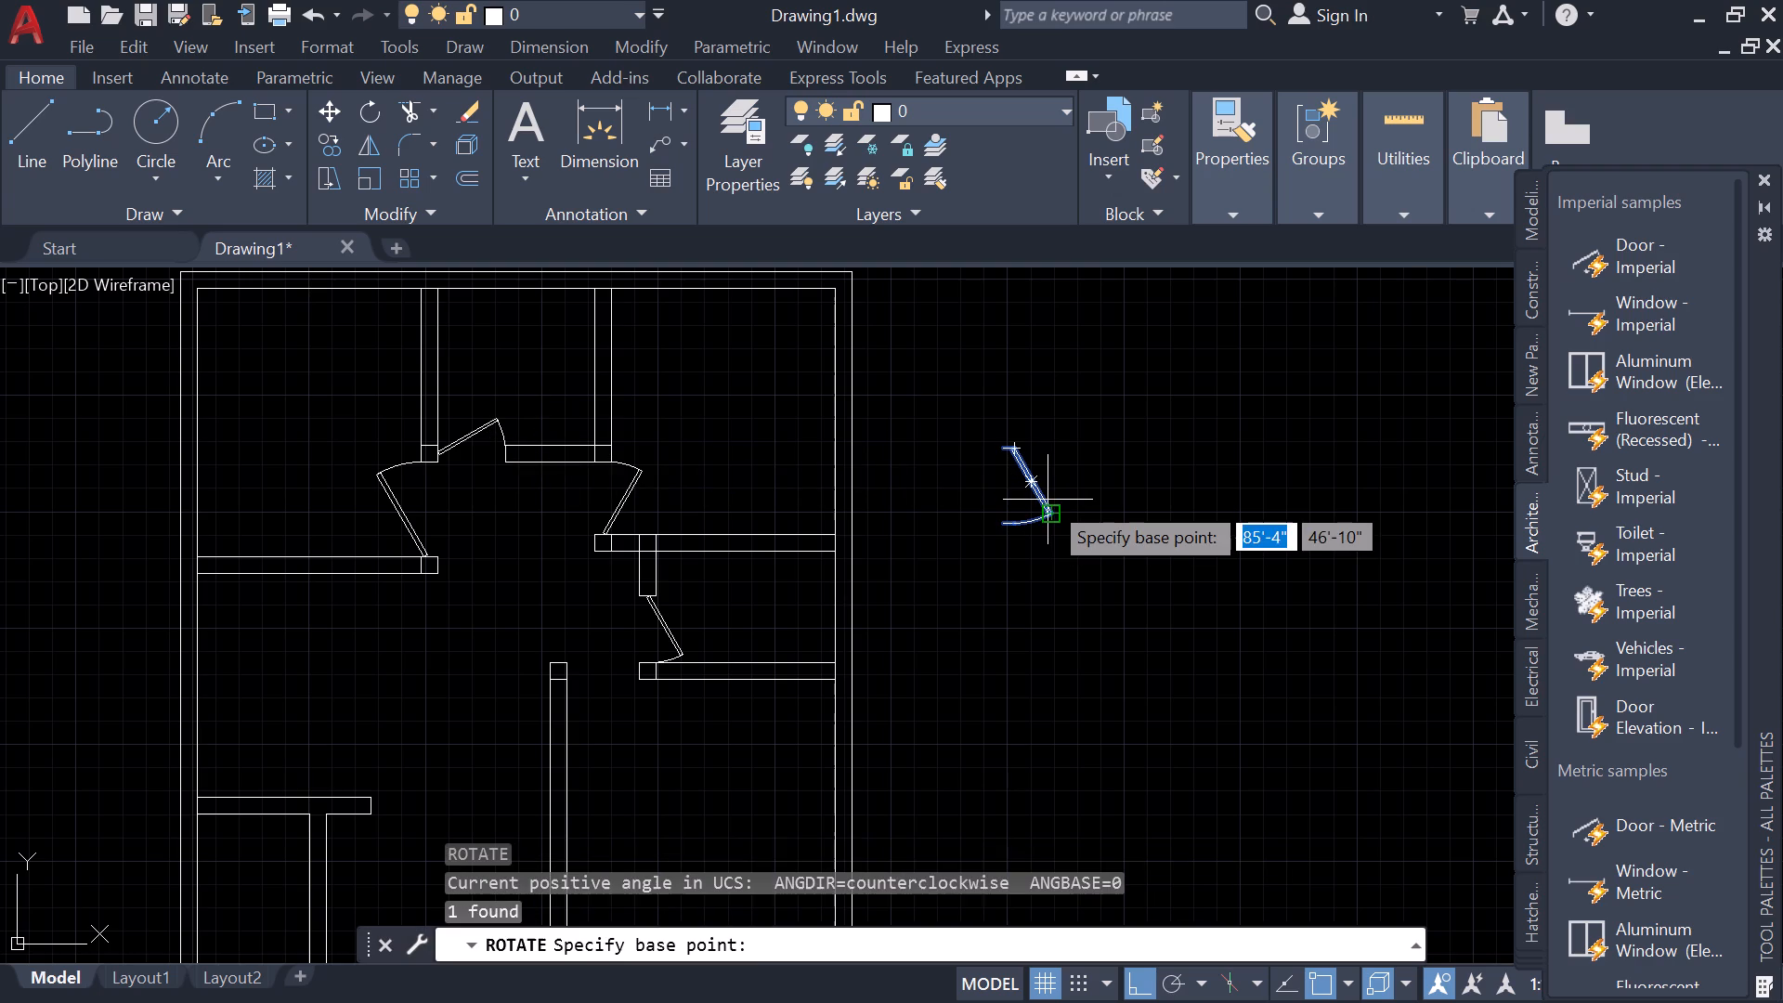
{"action": "left_click", "coordinate": [1048, 500]}
{"action": "left_click", "coordinate": [1100, 429]}
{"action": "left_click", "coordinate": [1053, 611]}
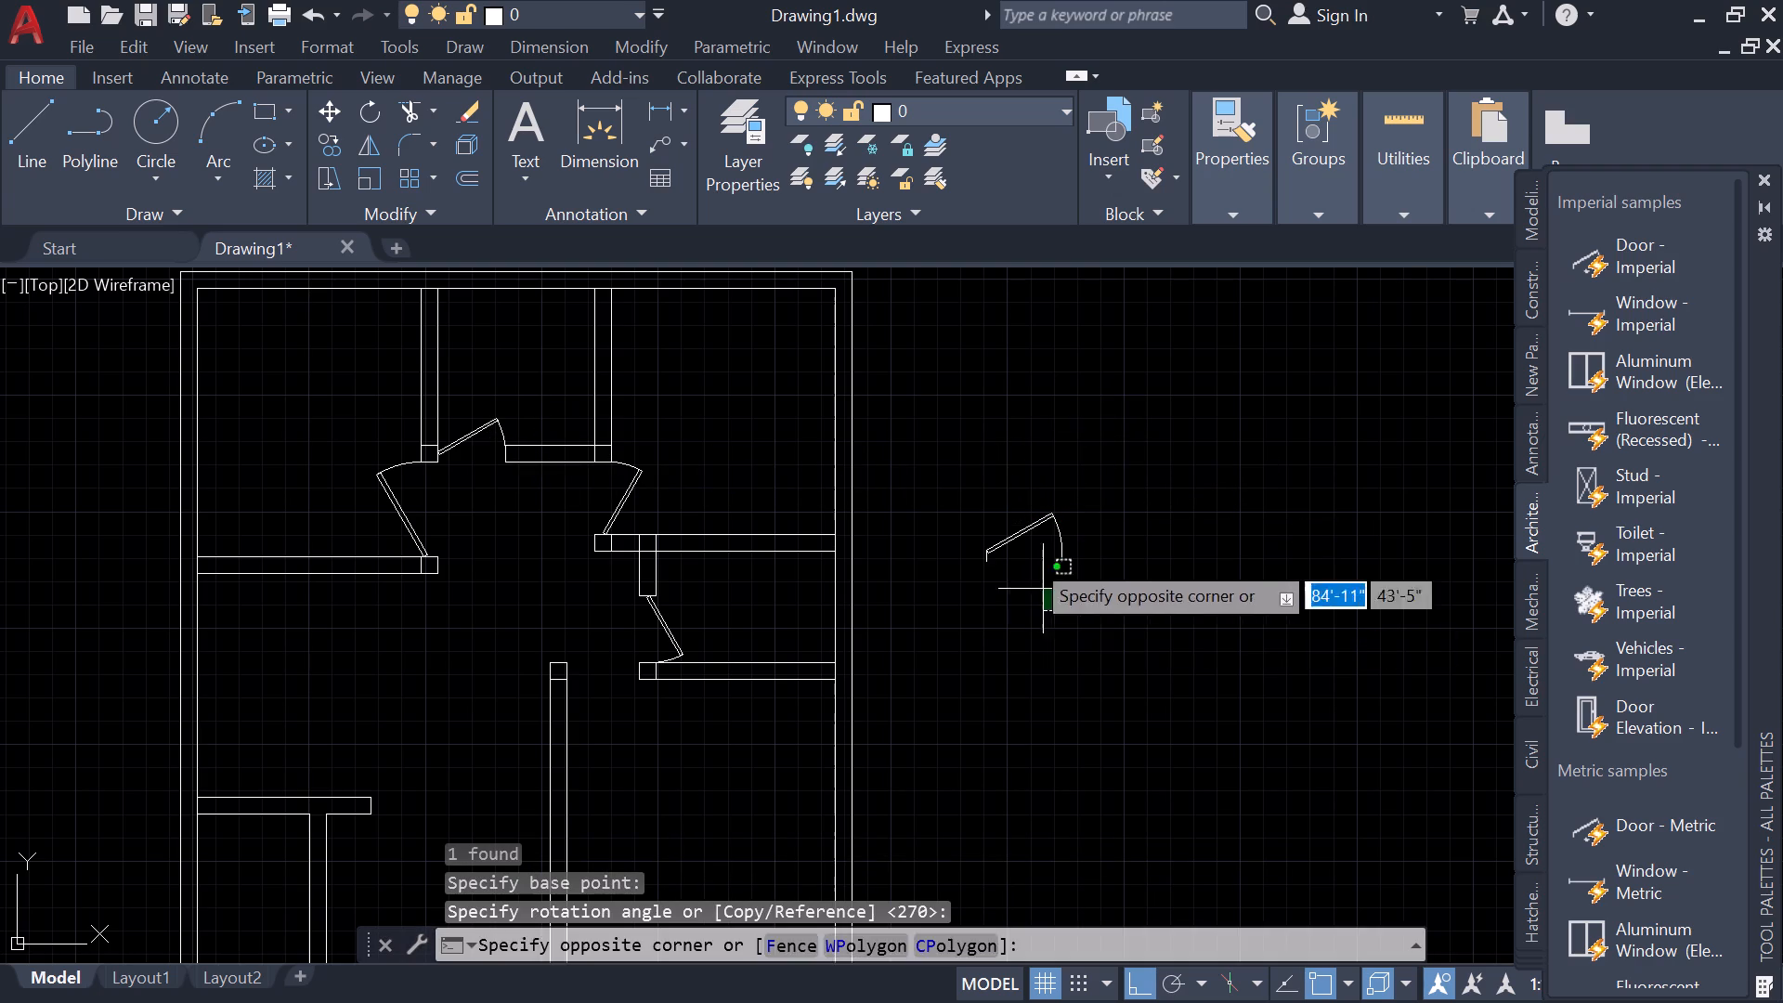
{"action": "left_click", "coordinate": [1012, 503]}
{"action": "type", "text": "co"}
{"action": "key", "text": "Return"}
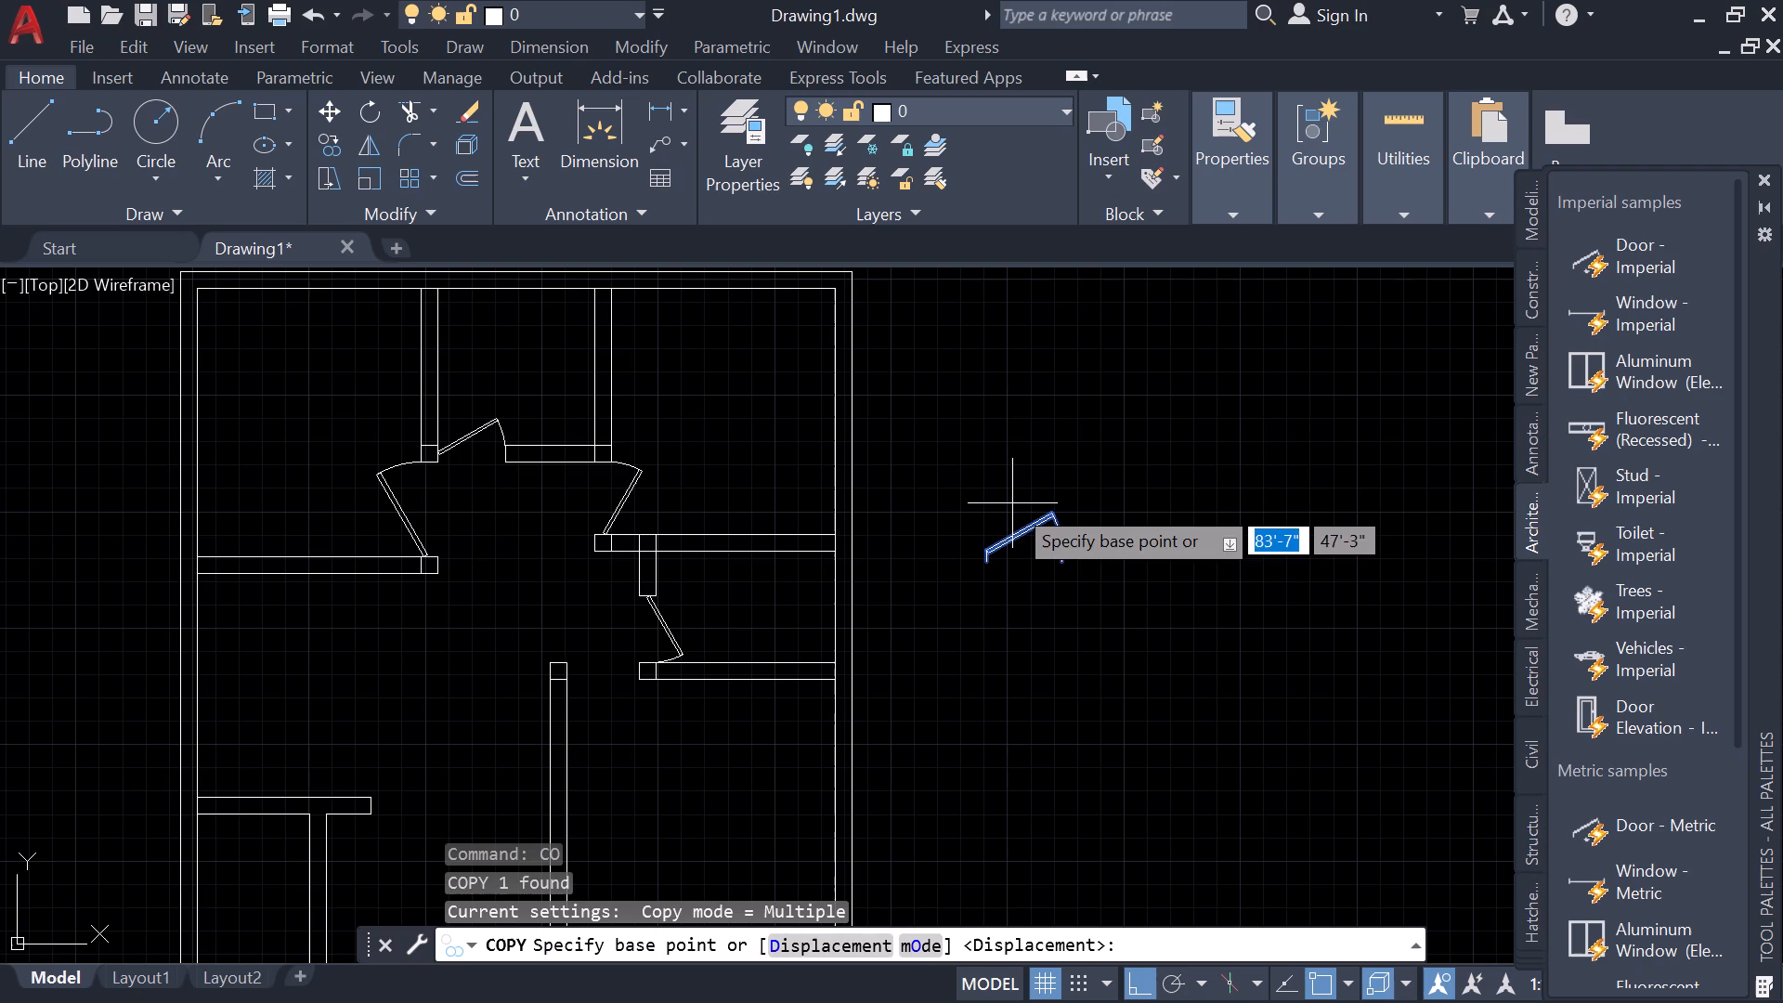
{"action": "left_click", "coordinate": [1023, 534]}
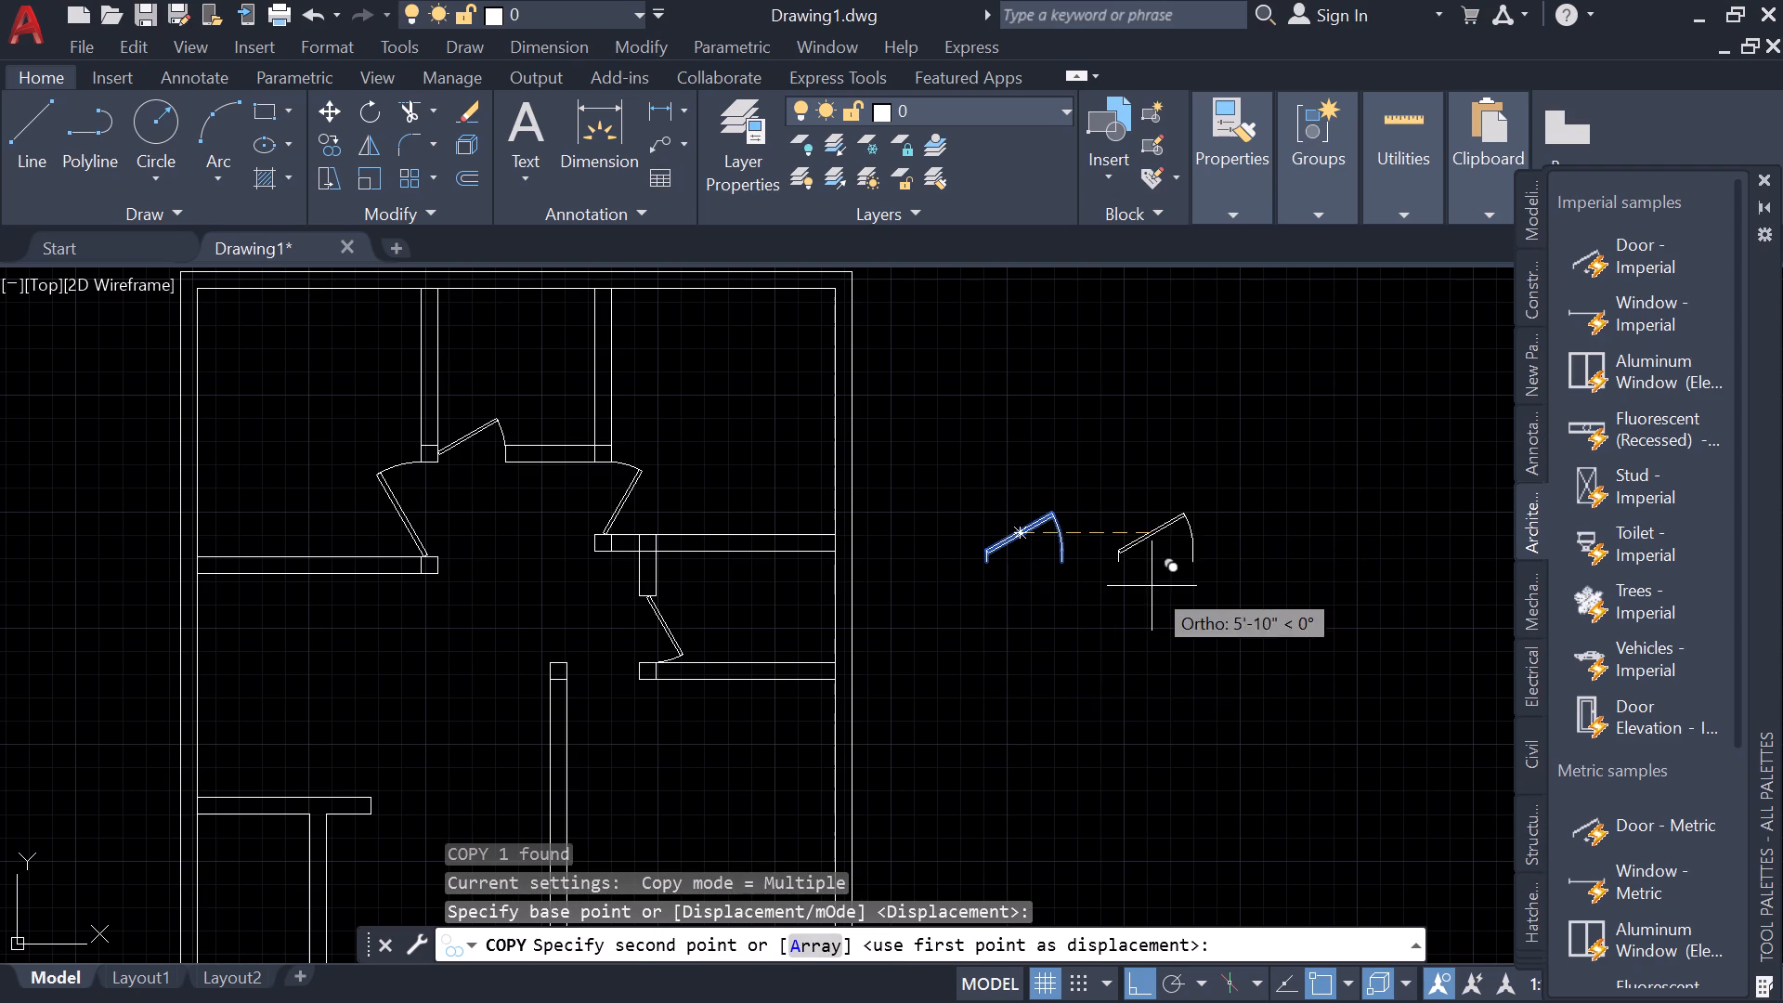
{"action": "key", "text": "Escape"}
Flip the spare door vertically so its leaf swings downward.
{"action": "left_click", "coordinate": [1034, 525]}
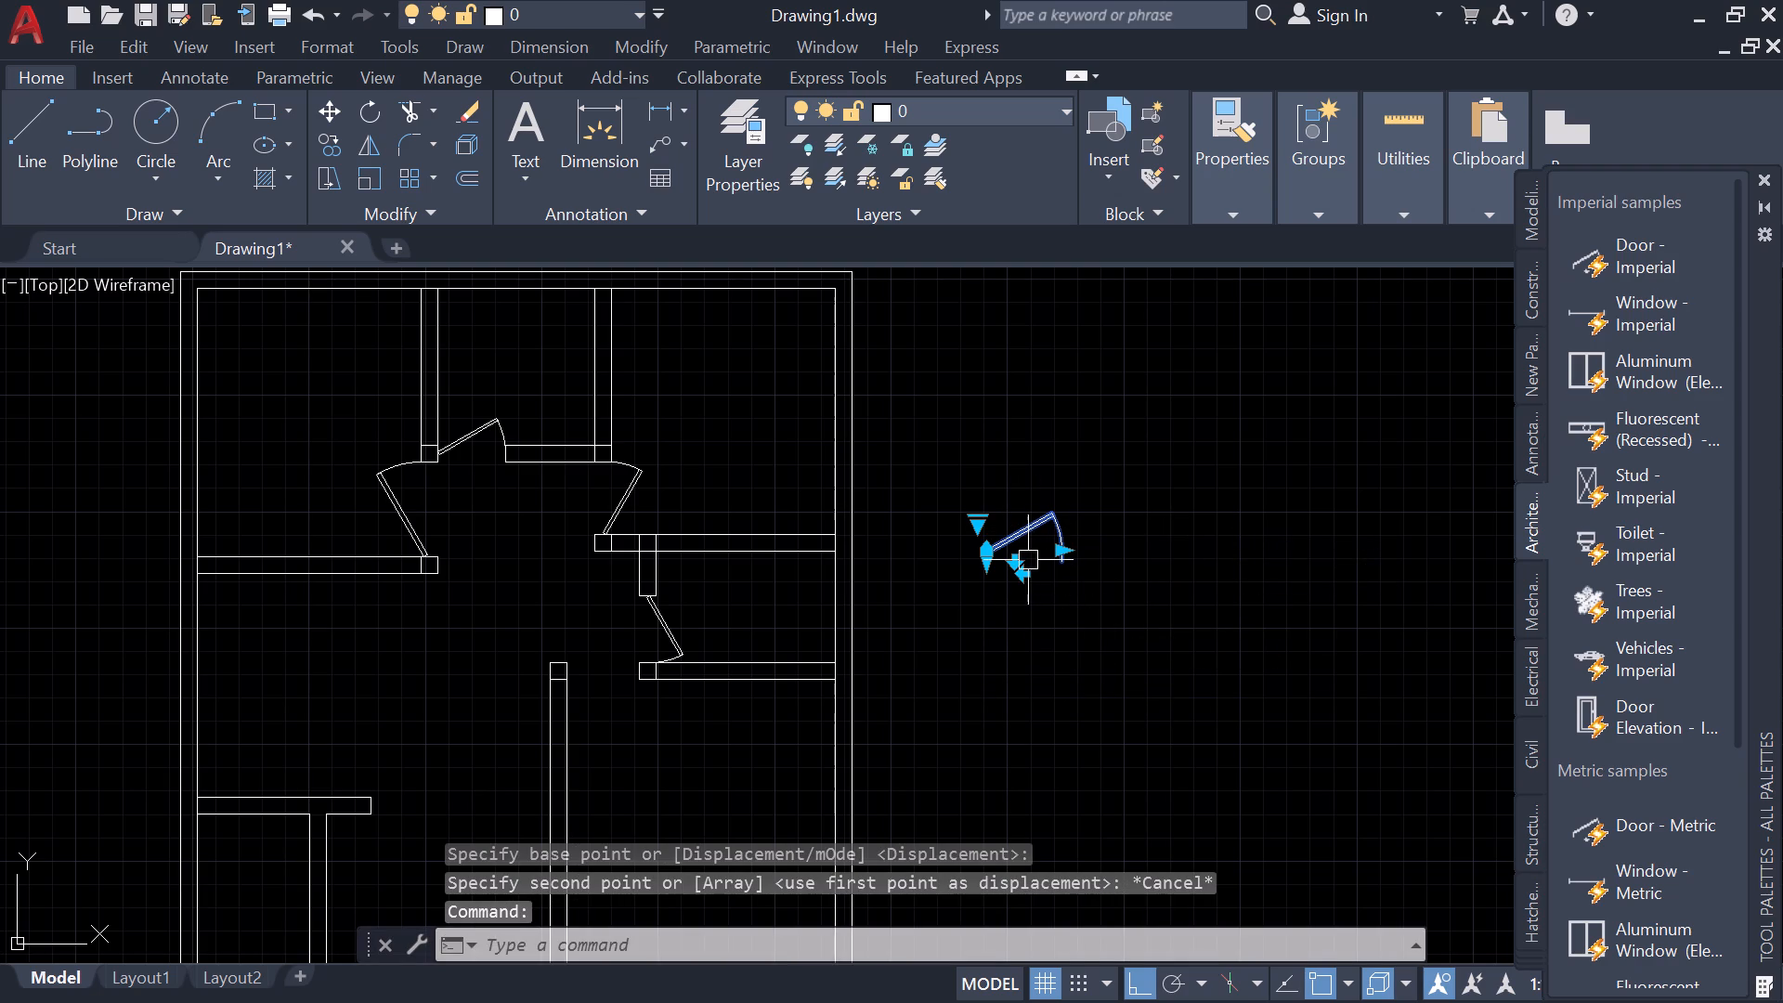
{"action": "left_click", "coordinate": [1013, 567]}
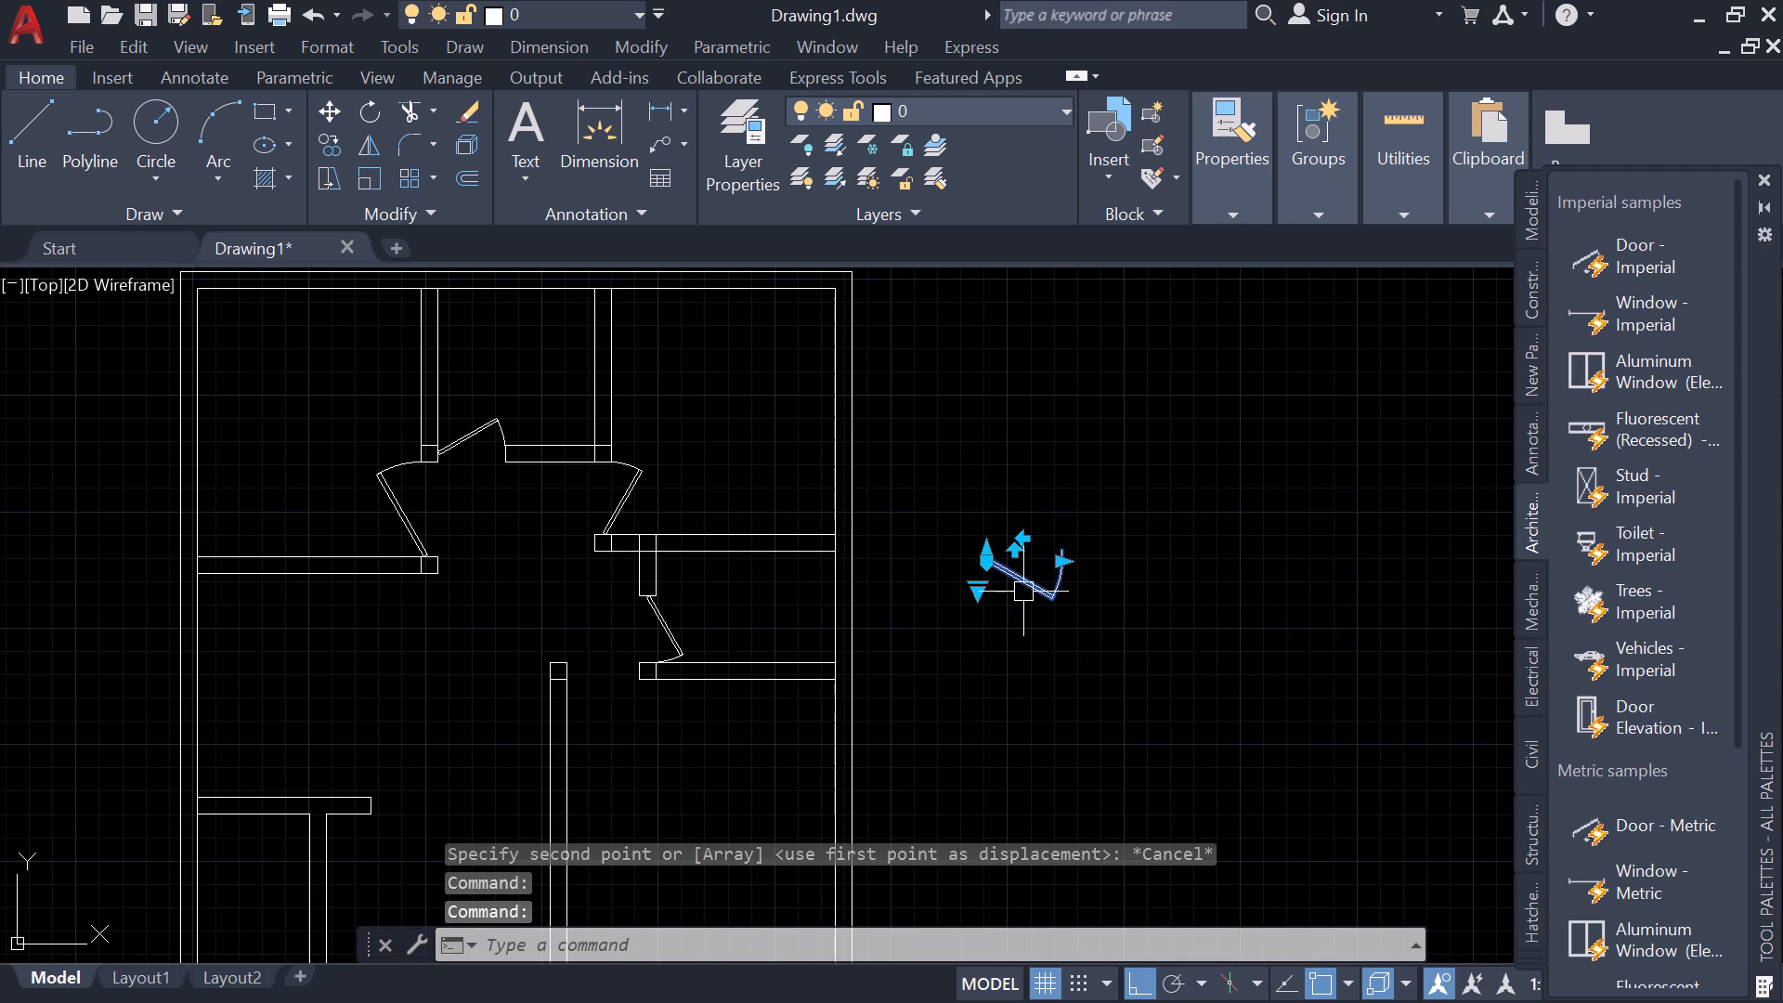
Copy the flipped door from its upper-left jamb endpoint to the left wall corner of the large right-hand room's new doorway.
{"action": "type", "text": "co"}
{"action": "key", "text": "Return"}
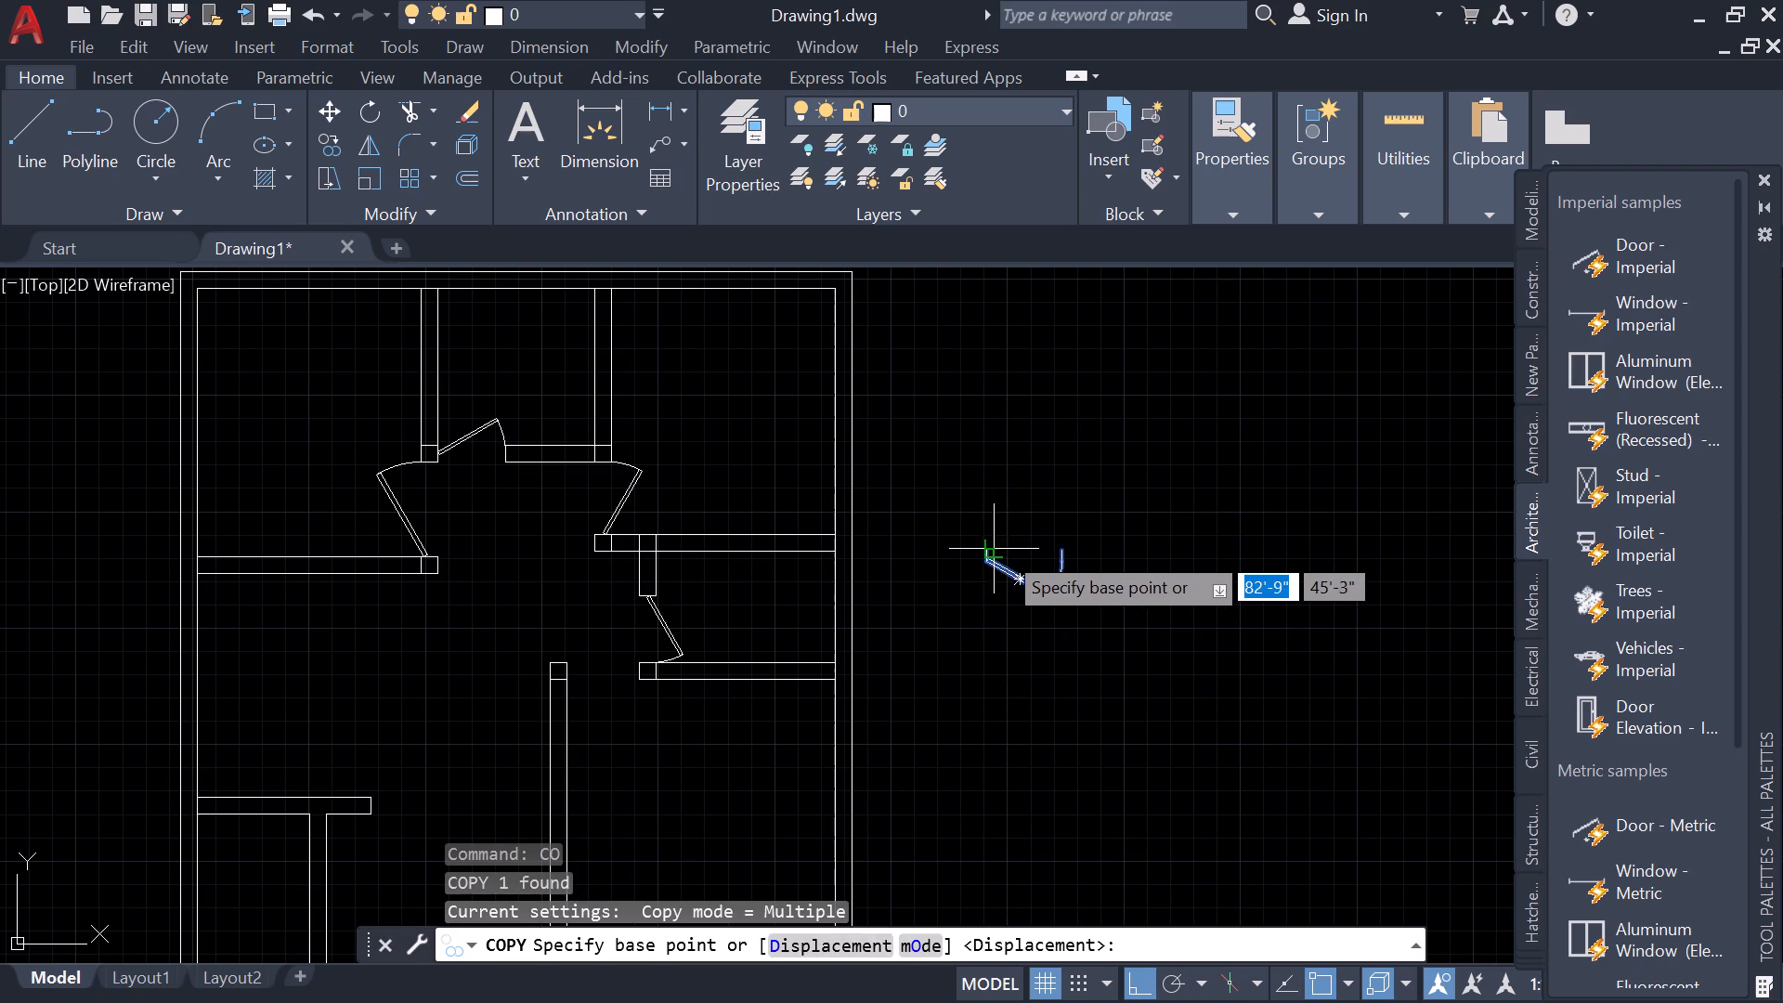
{"action": "left_click", "coordinate": [983, 550]}
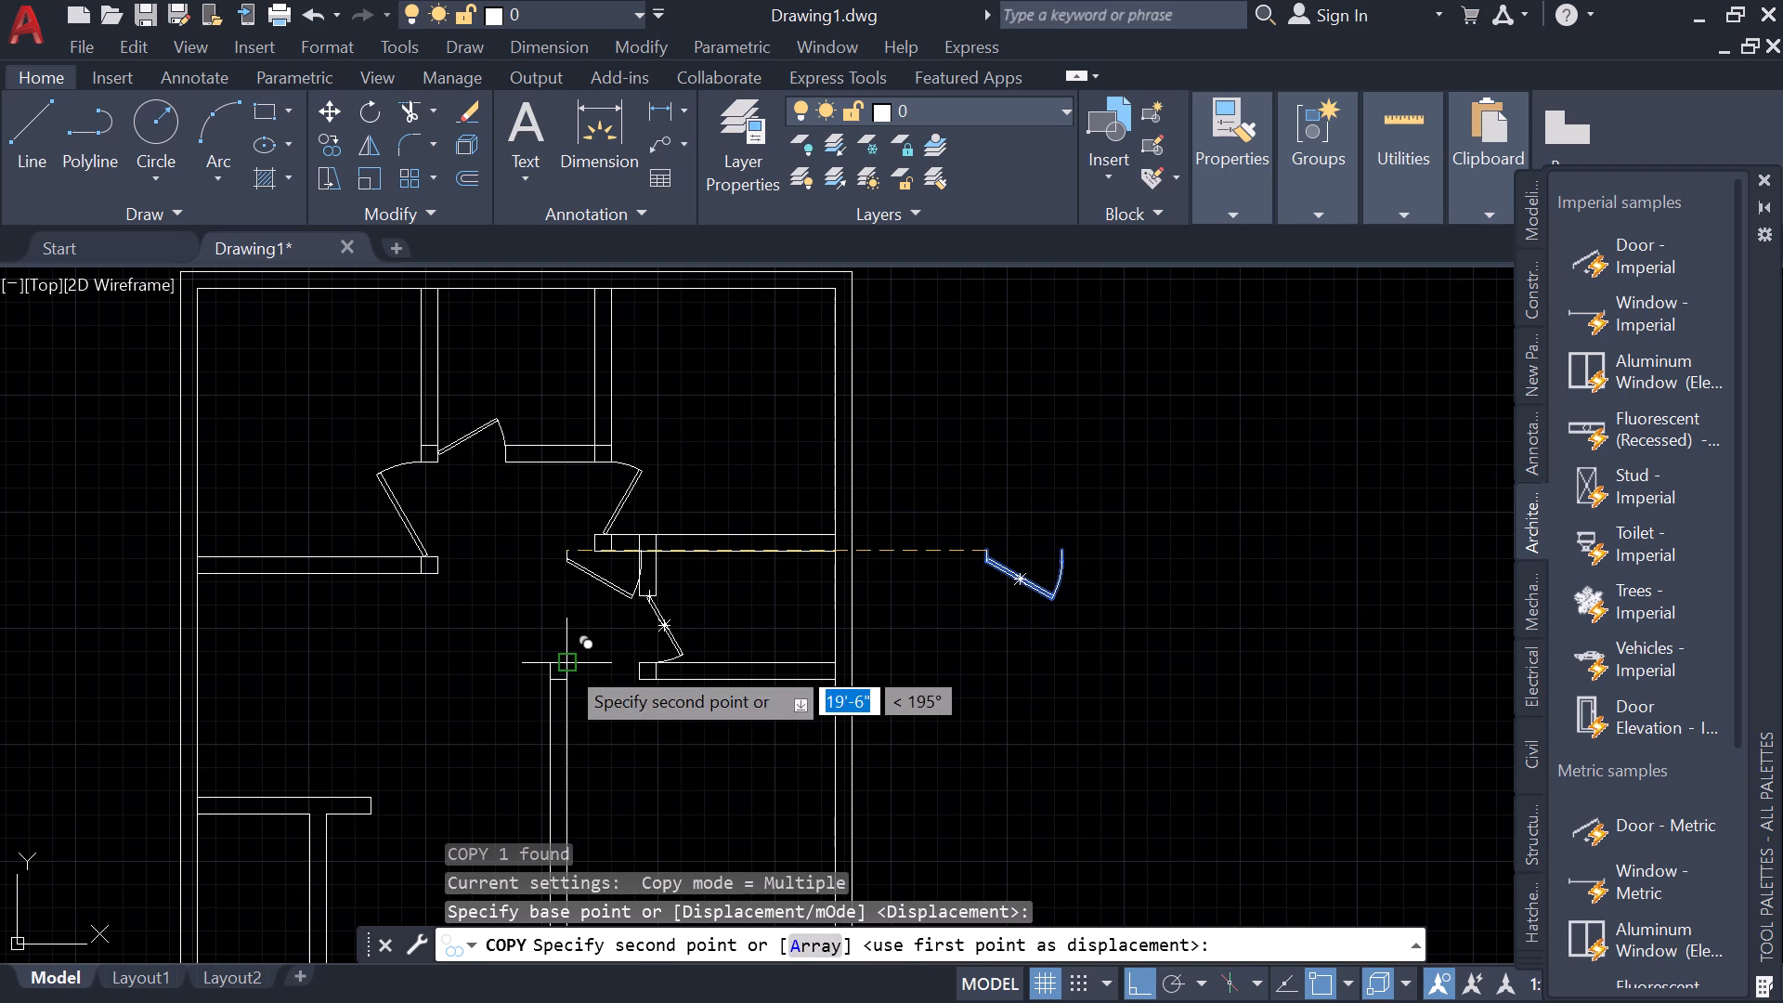
{"action": "left_click", "coordinate": [565, 664]}
{"action": "key", "text": "Escape"}
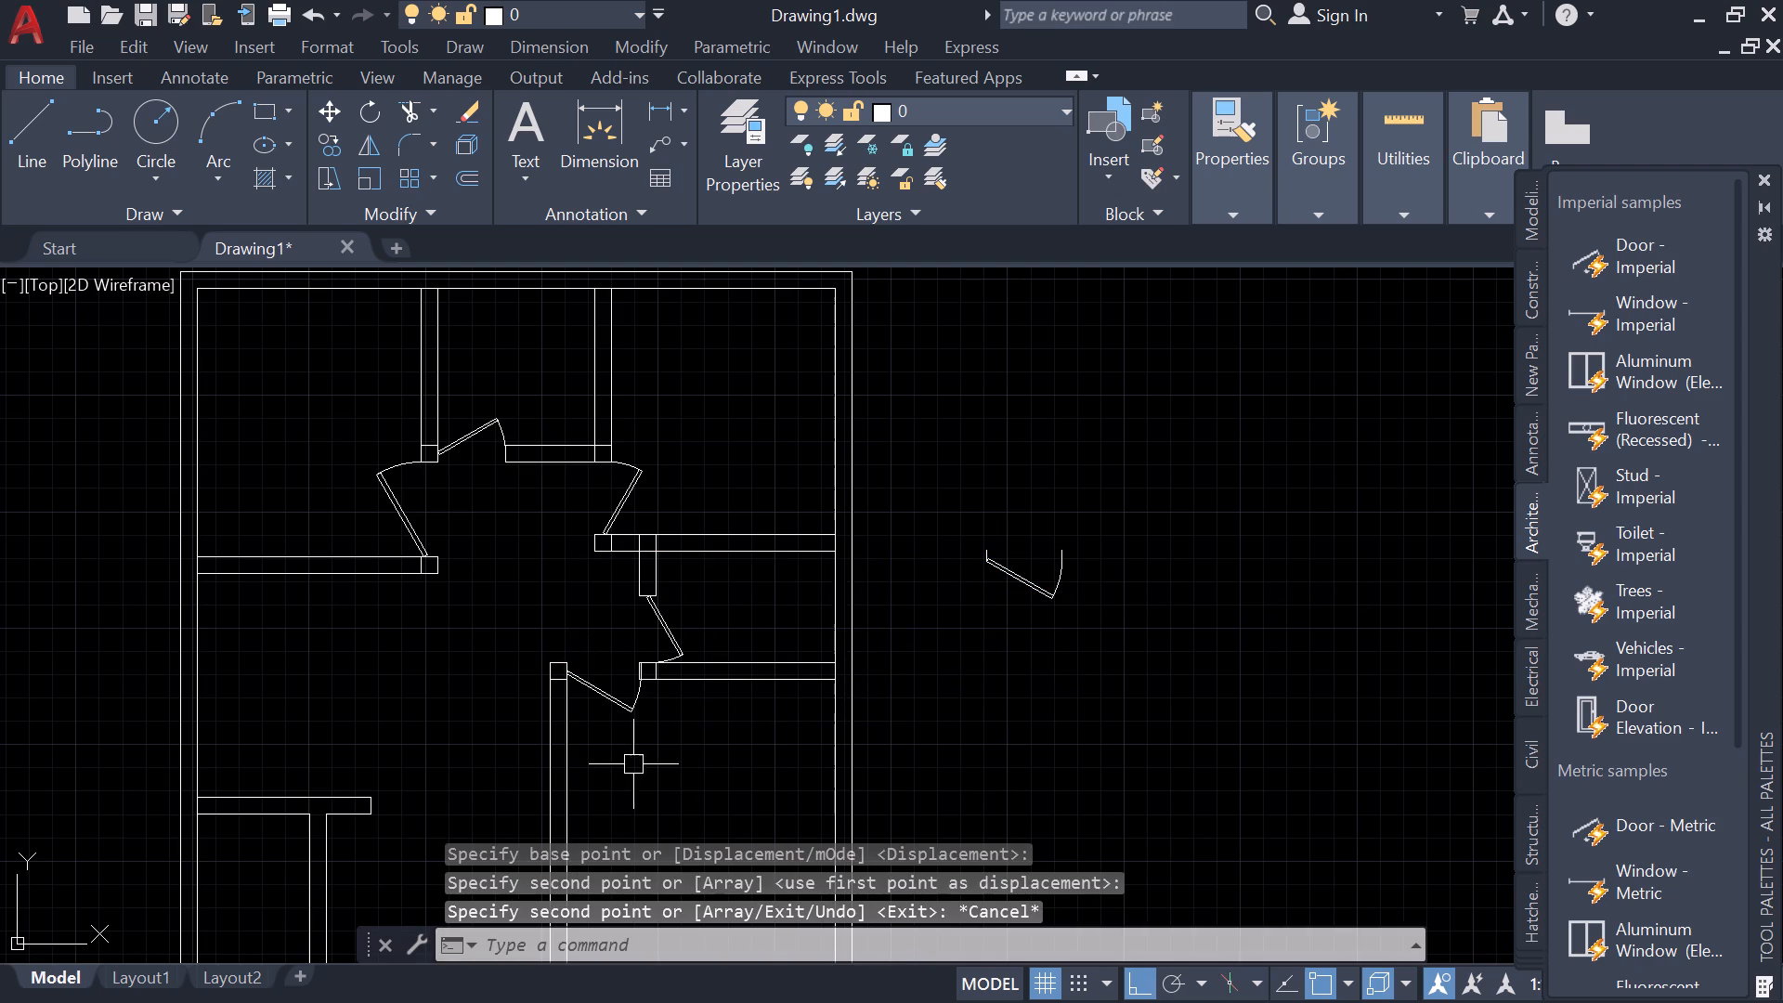
Scale the copied door about its upper-left jamb corner to fit the large right-hand room's doorway.
{"action": "left_click", "coordinate": [633, 764]}
{"action": "left_click", "coordinate": [621, 674]}
{"action": "scroll", "coordinate": [621, 674], "scroll_direction": "up", "scroll_amount": 4}
{"action": "type", "text": "sc"}
{"action": "key", "text": "space"}
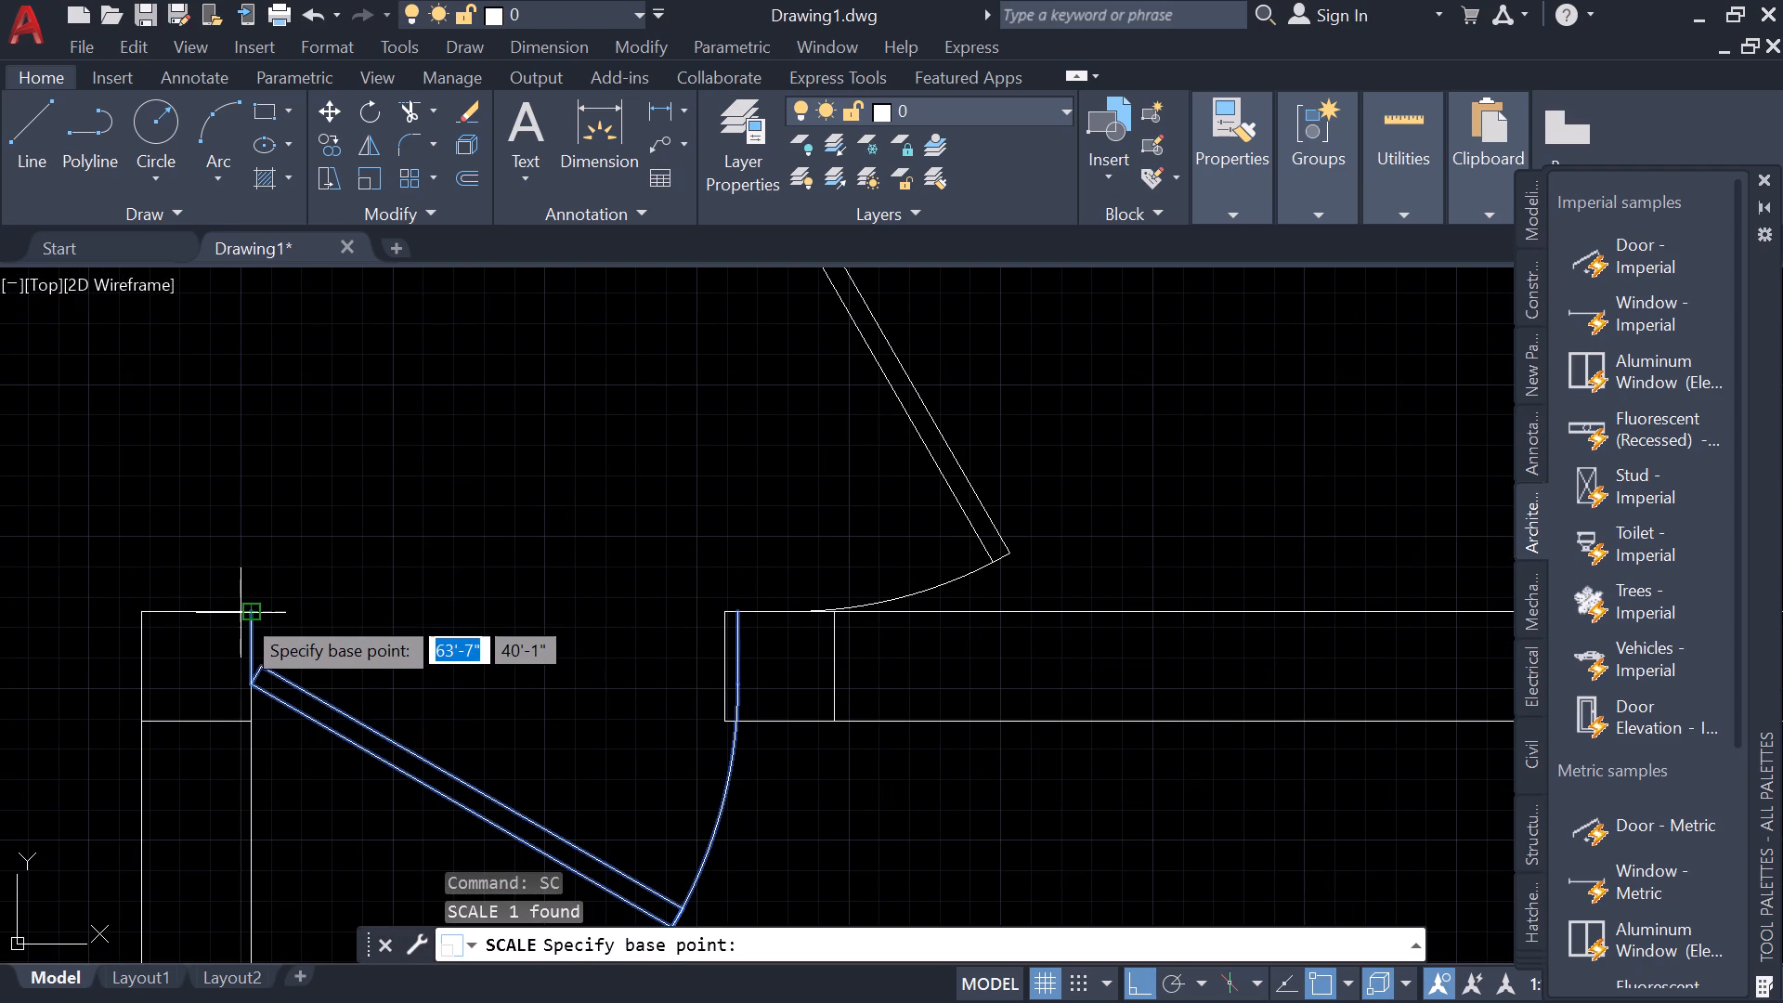
{"action": "left_click", "coordinate": [251, 613]}
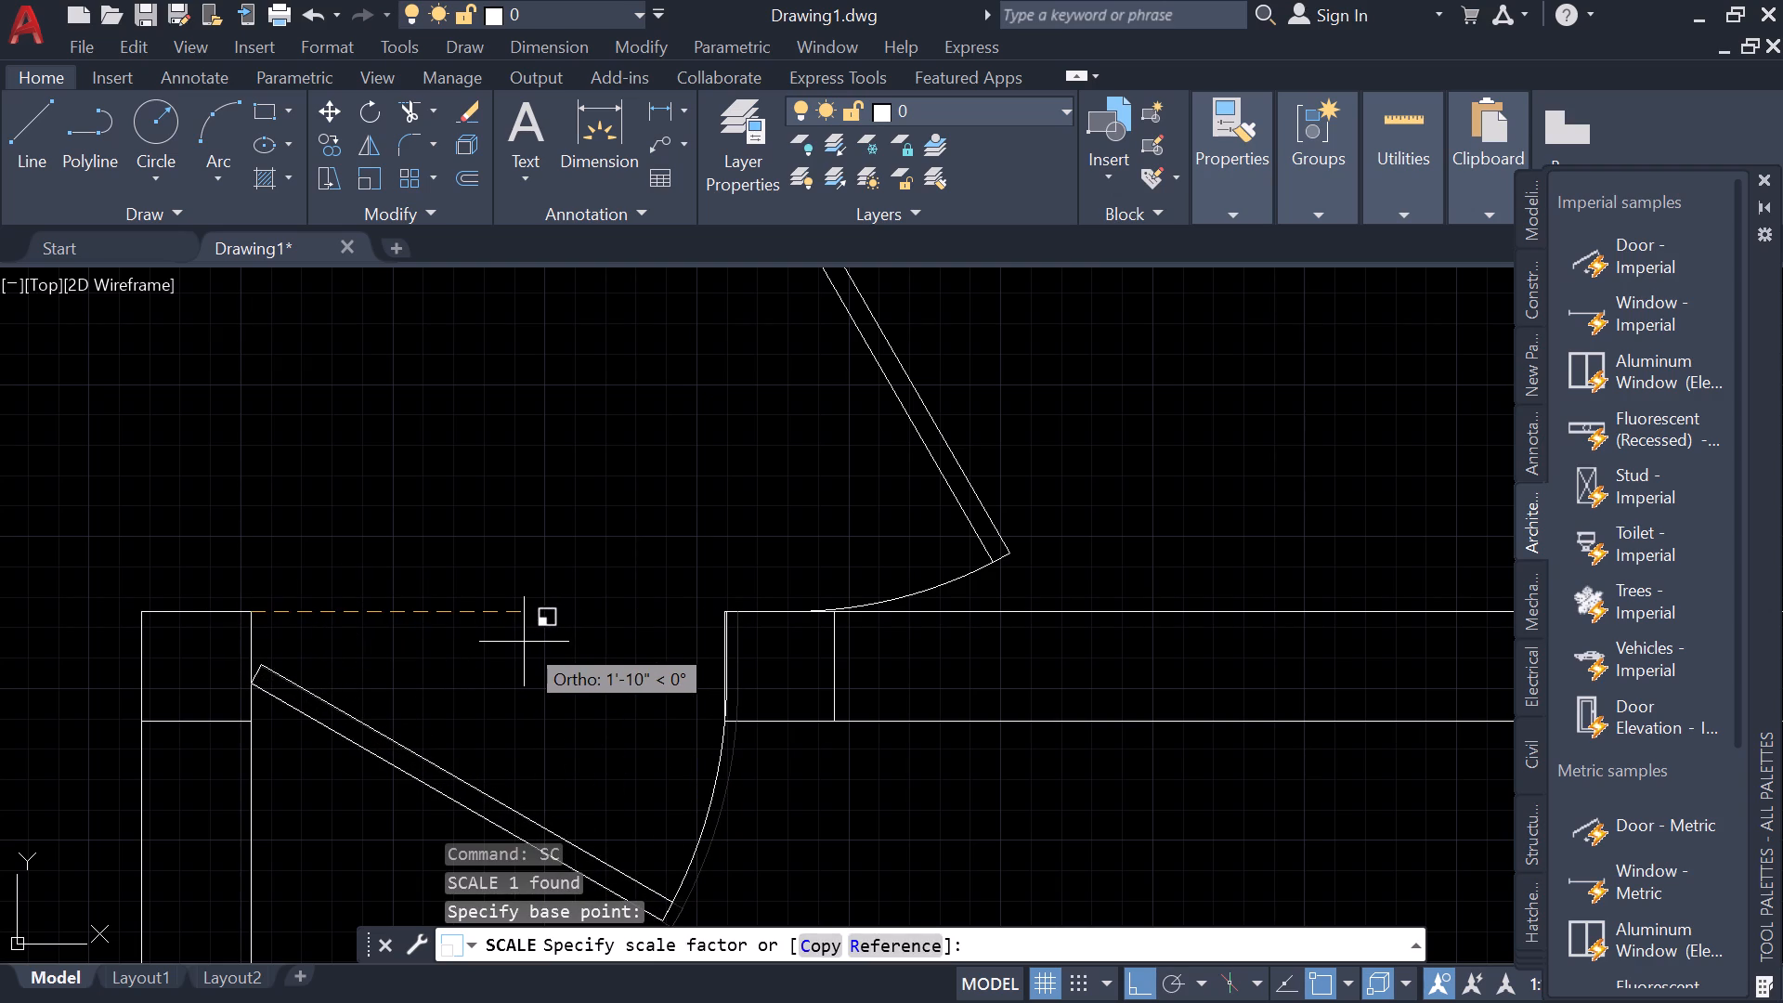
{"action": "left_click", "coordinate": [522, 642]}
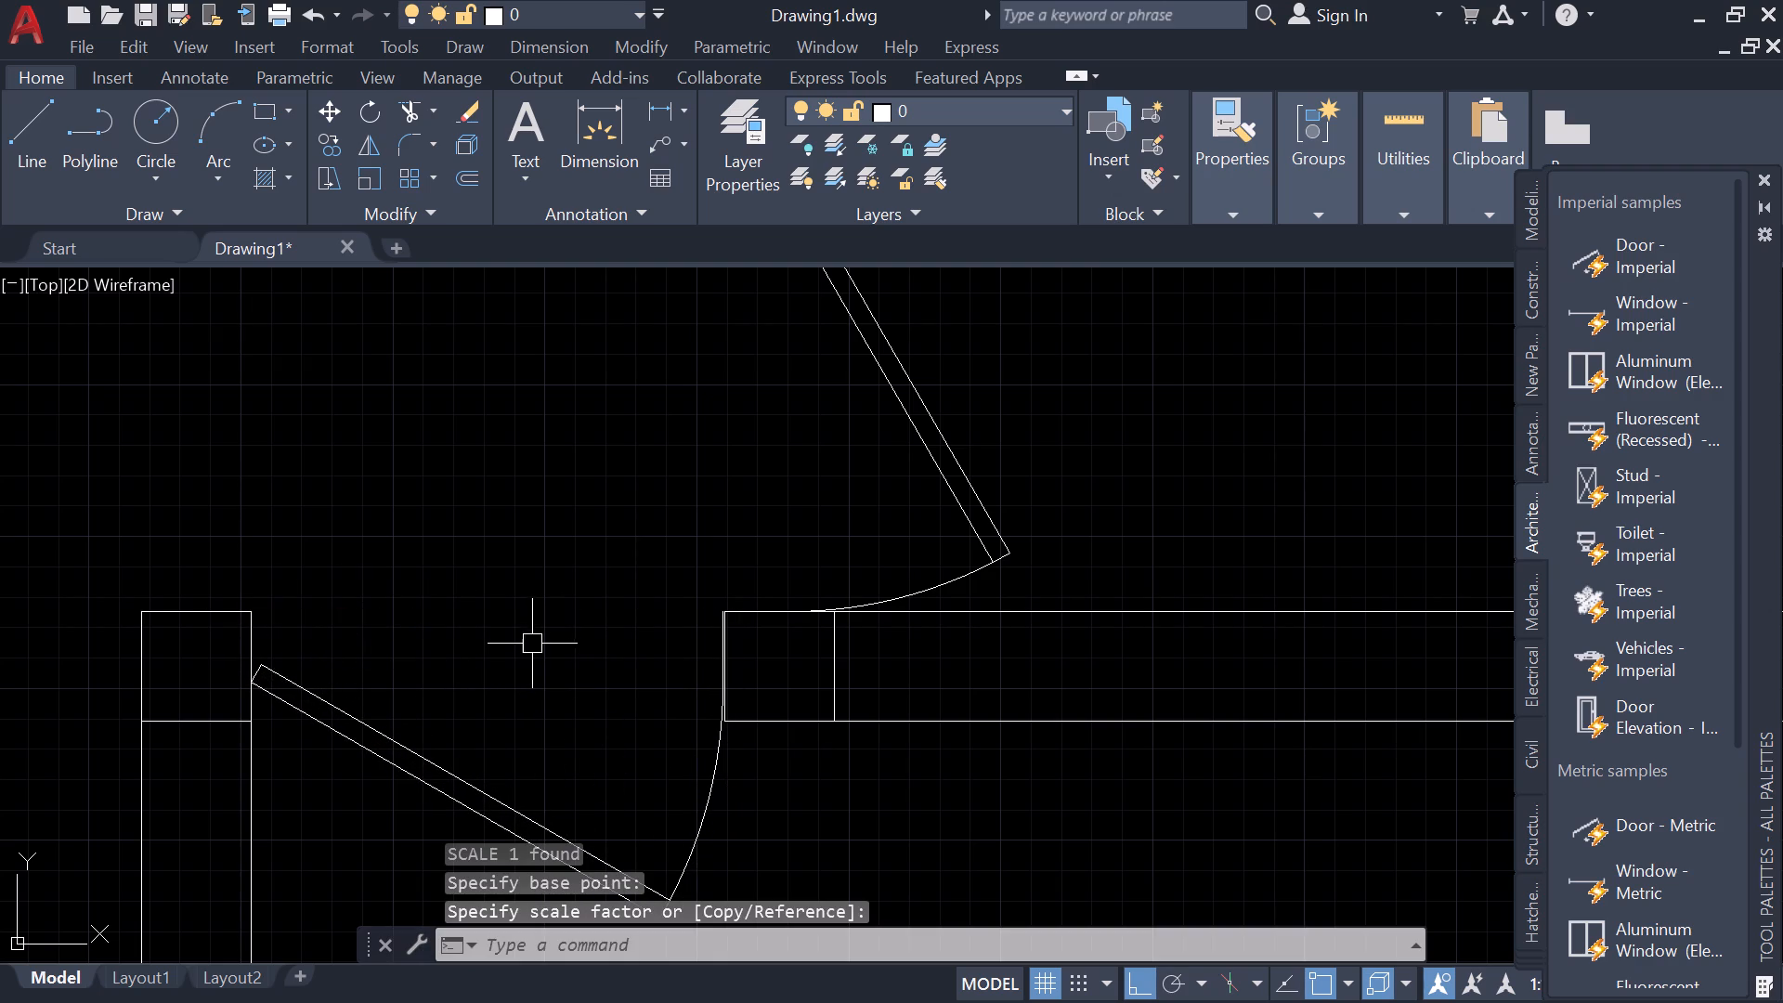
Rescale the same door slightly about its upper-left jamb corner to refine its fit against the opposite jamb.
{"action": "left_click", "coordinate": [450, 797]}
{"action": "key", "text": "s"}
{"action": "type", "text": "c"}
{"action": "key", "text": "space"}
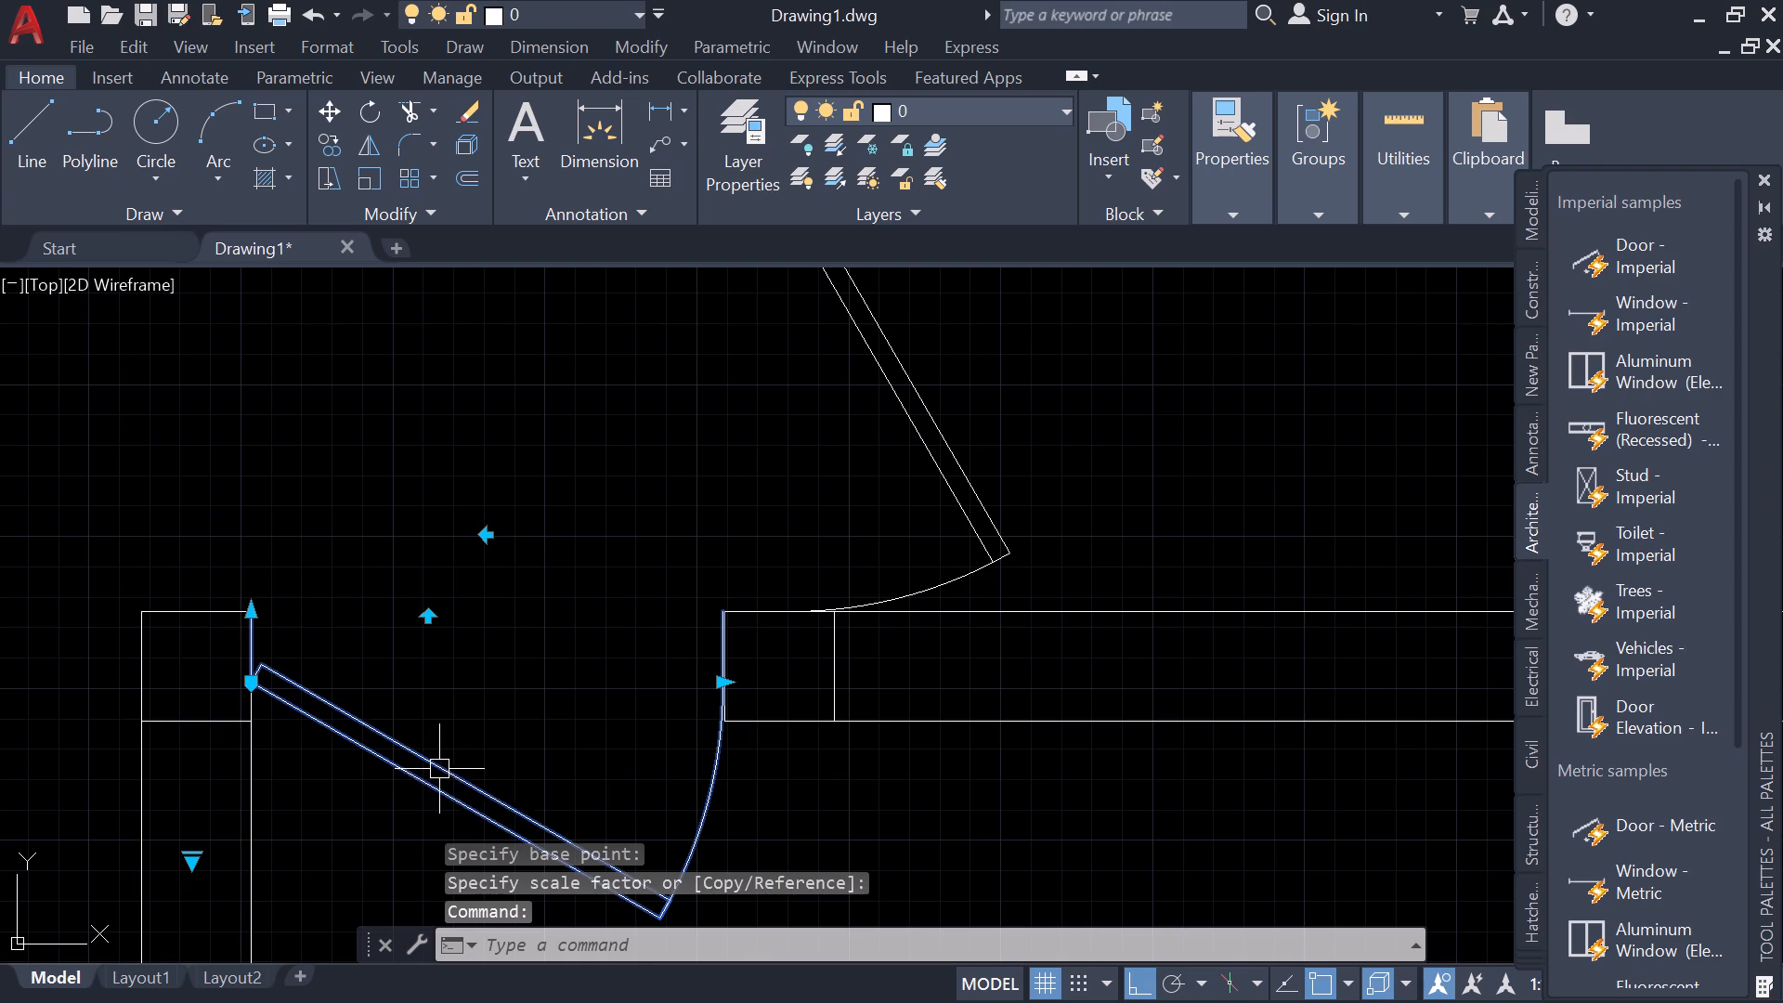
{"action": "left_click", "coordinate": [255, 616]}
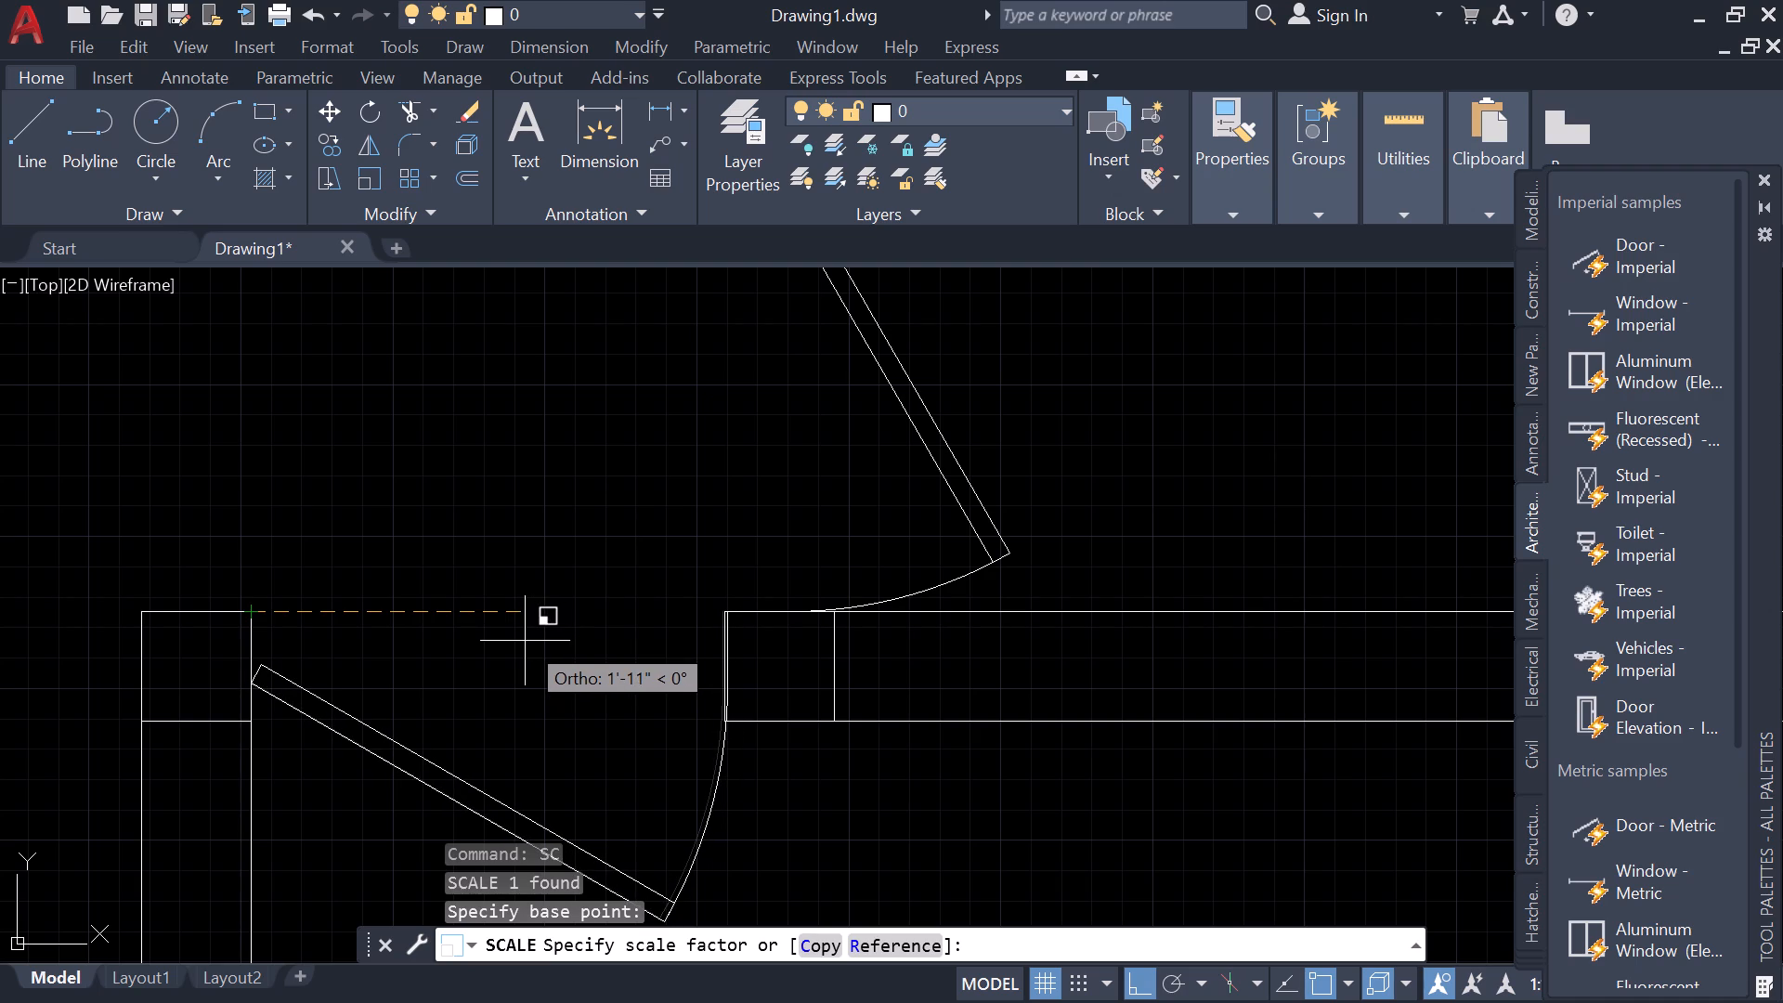
{"action": "left_click", "coordinate": [523, 641]}
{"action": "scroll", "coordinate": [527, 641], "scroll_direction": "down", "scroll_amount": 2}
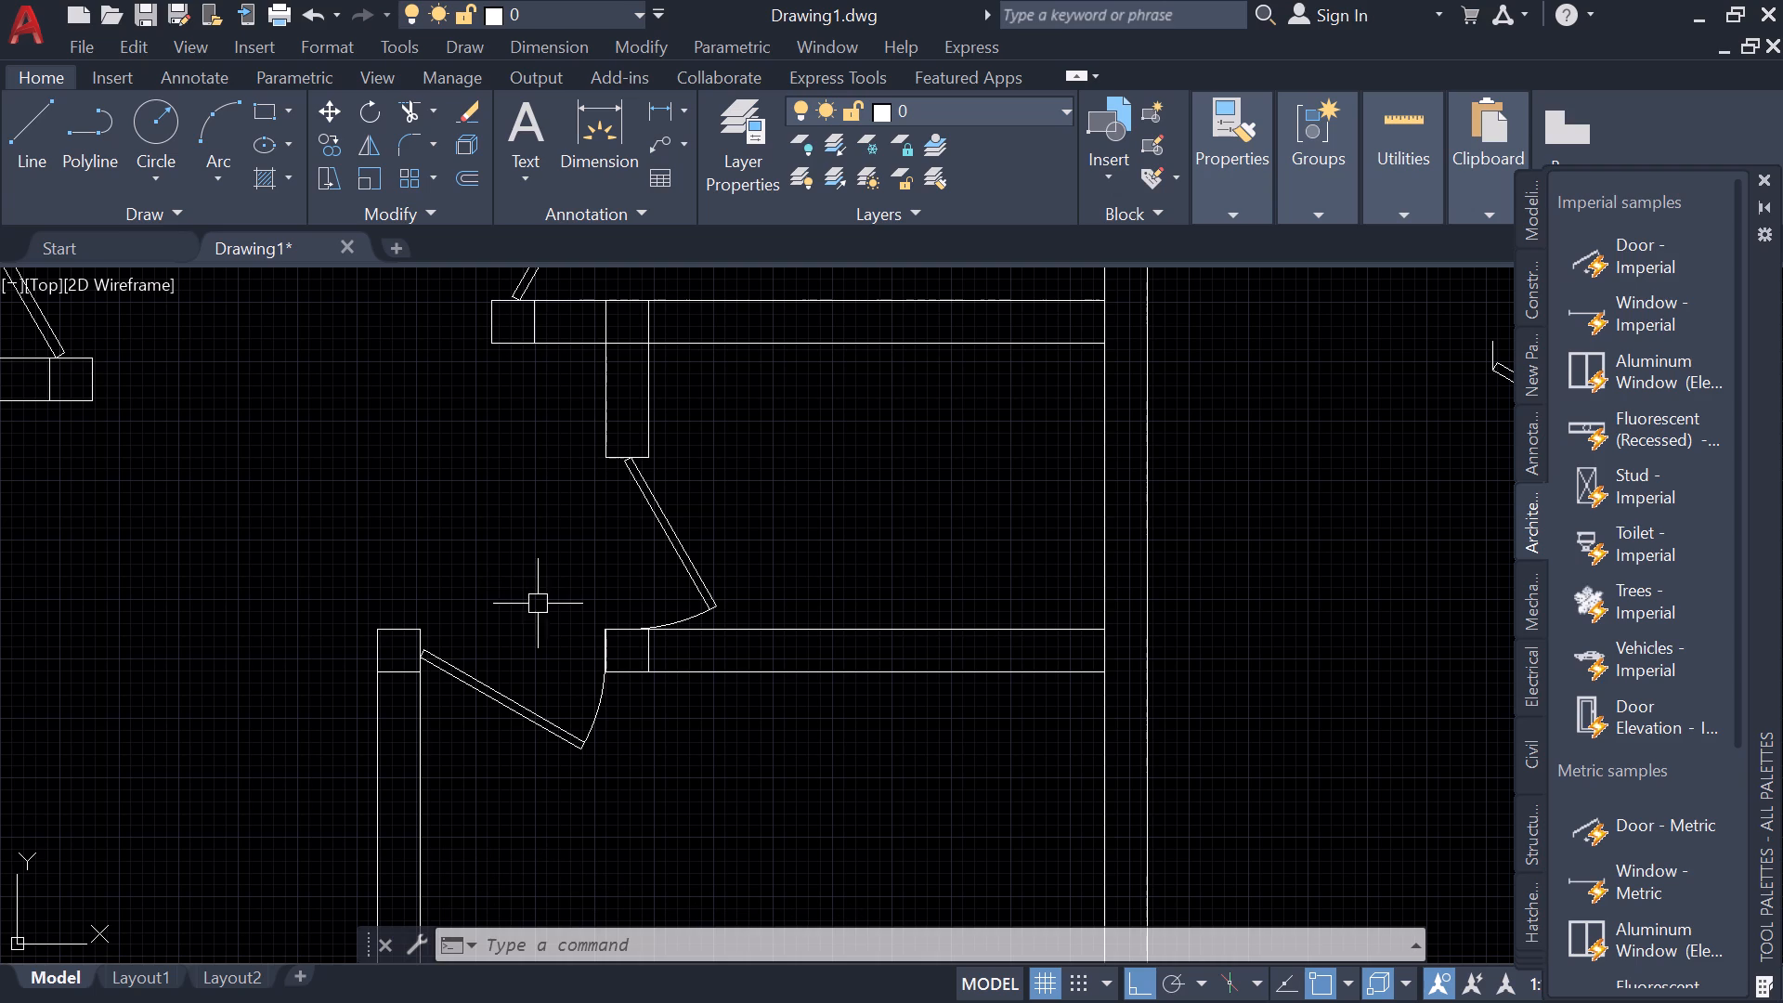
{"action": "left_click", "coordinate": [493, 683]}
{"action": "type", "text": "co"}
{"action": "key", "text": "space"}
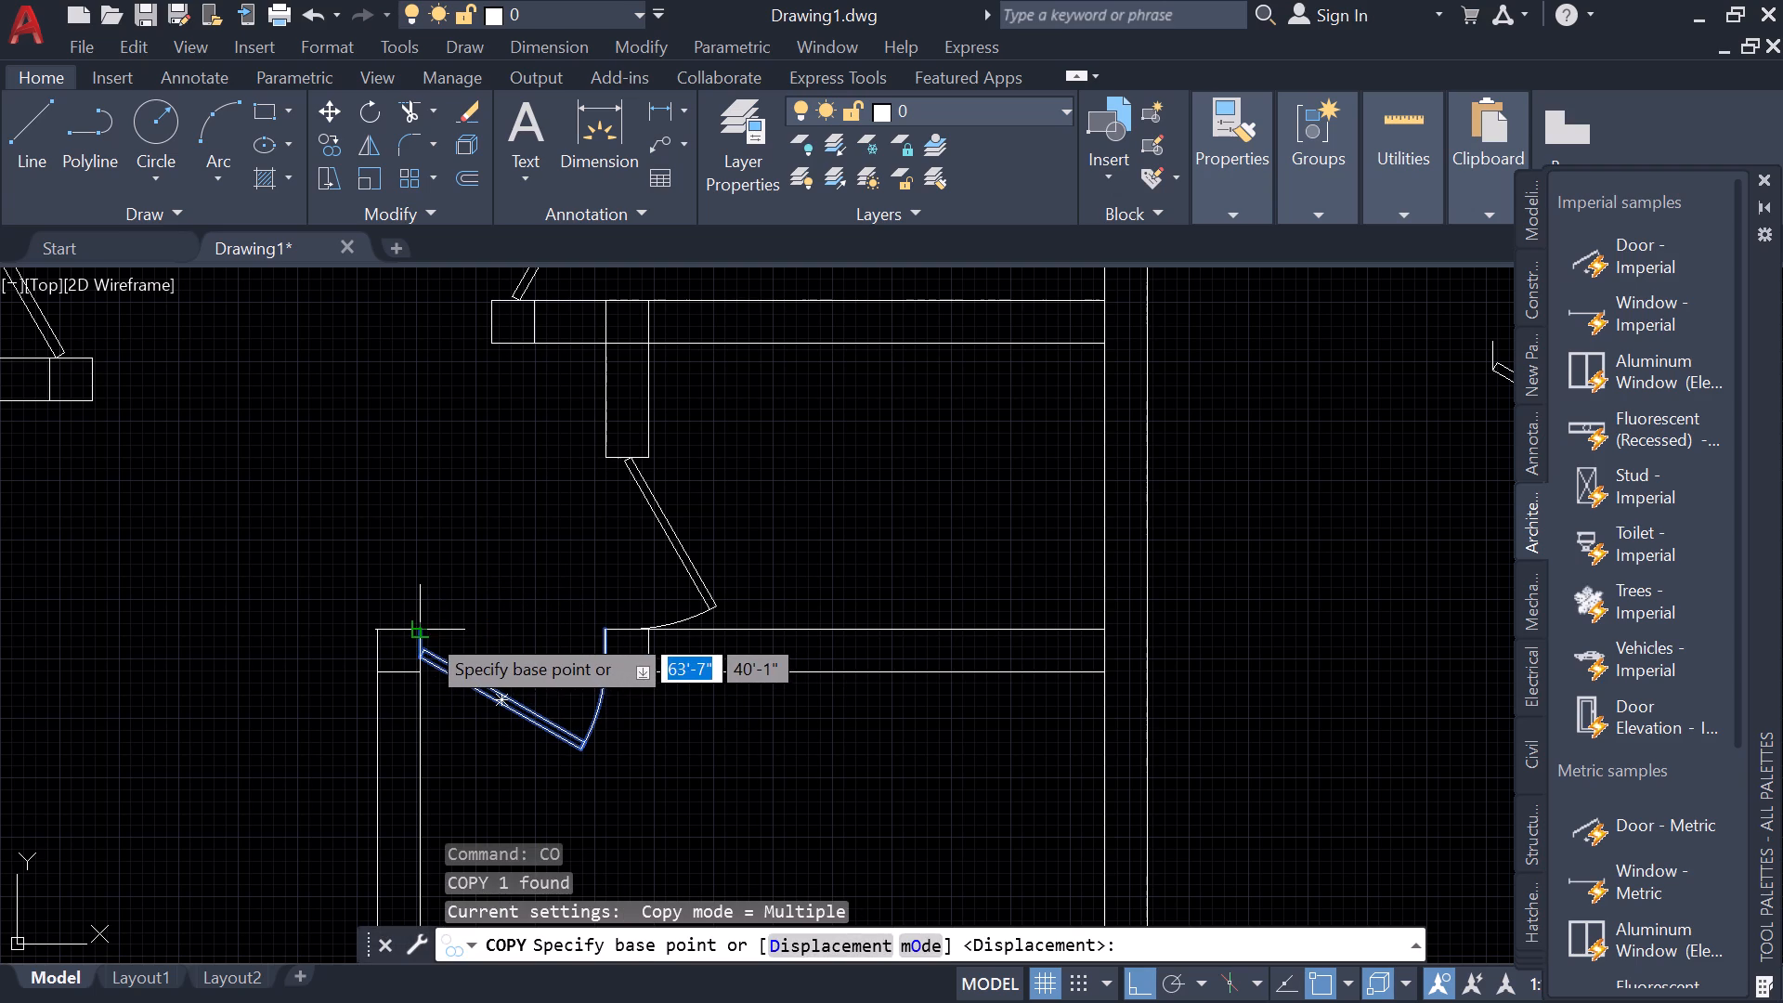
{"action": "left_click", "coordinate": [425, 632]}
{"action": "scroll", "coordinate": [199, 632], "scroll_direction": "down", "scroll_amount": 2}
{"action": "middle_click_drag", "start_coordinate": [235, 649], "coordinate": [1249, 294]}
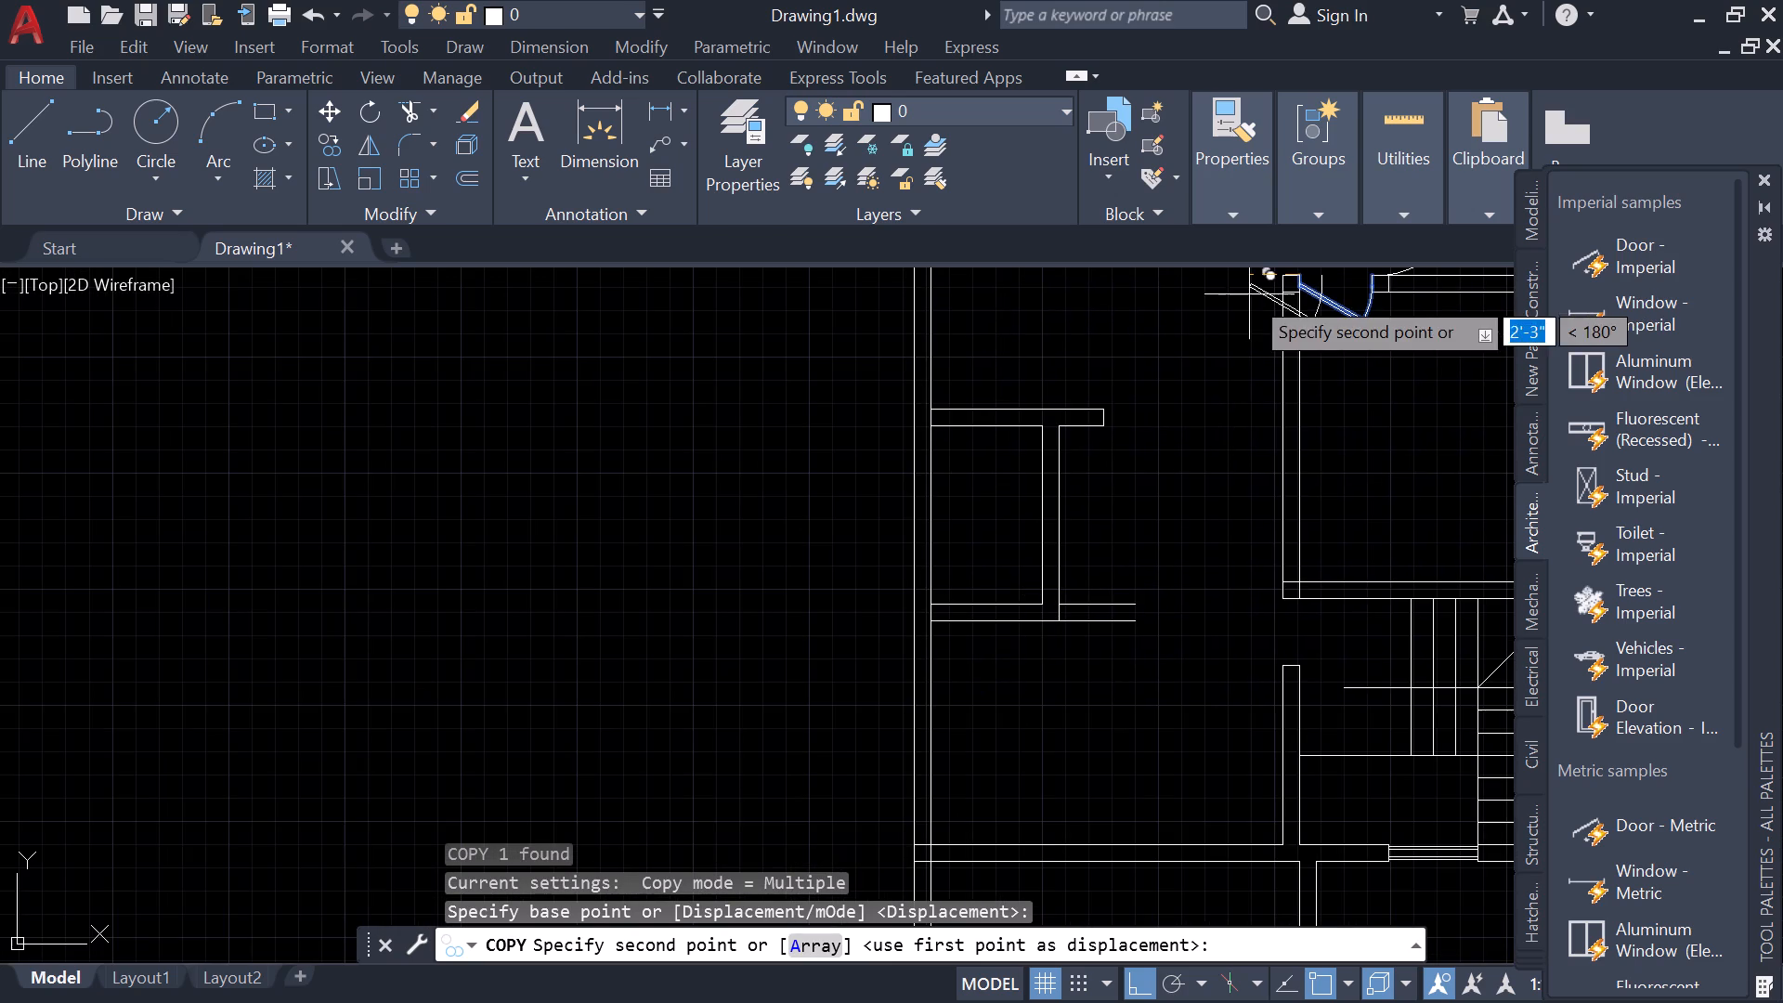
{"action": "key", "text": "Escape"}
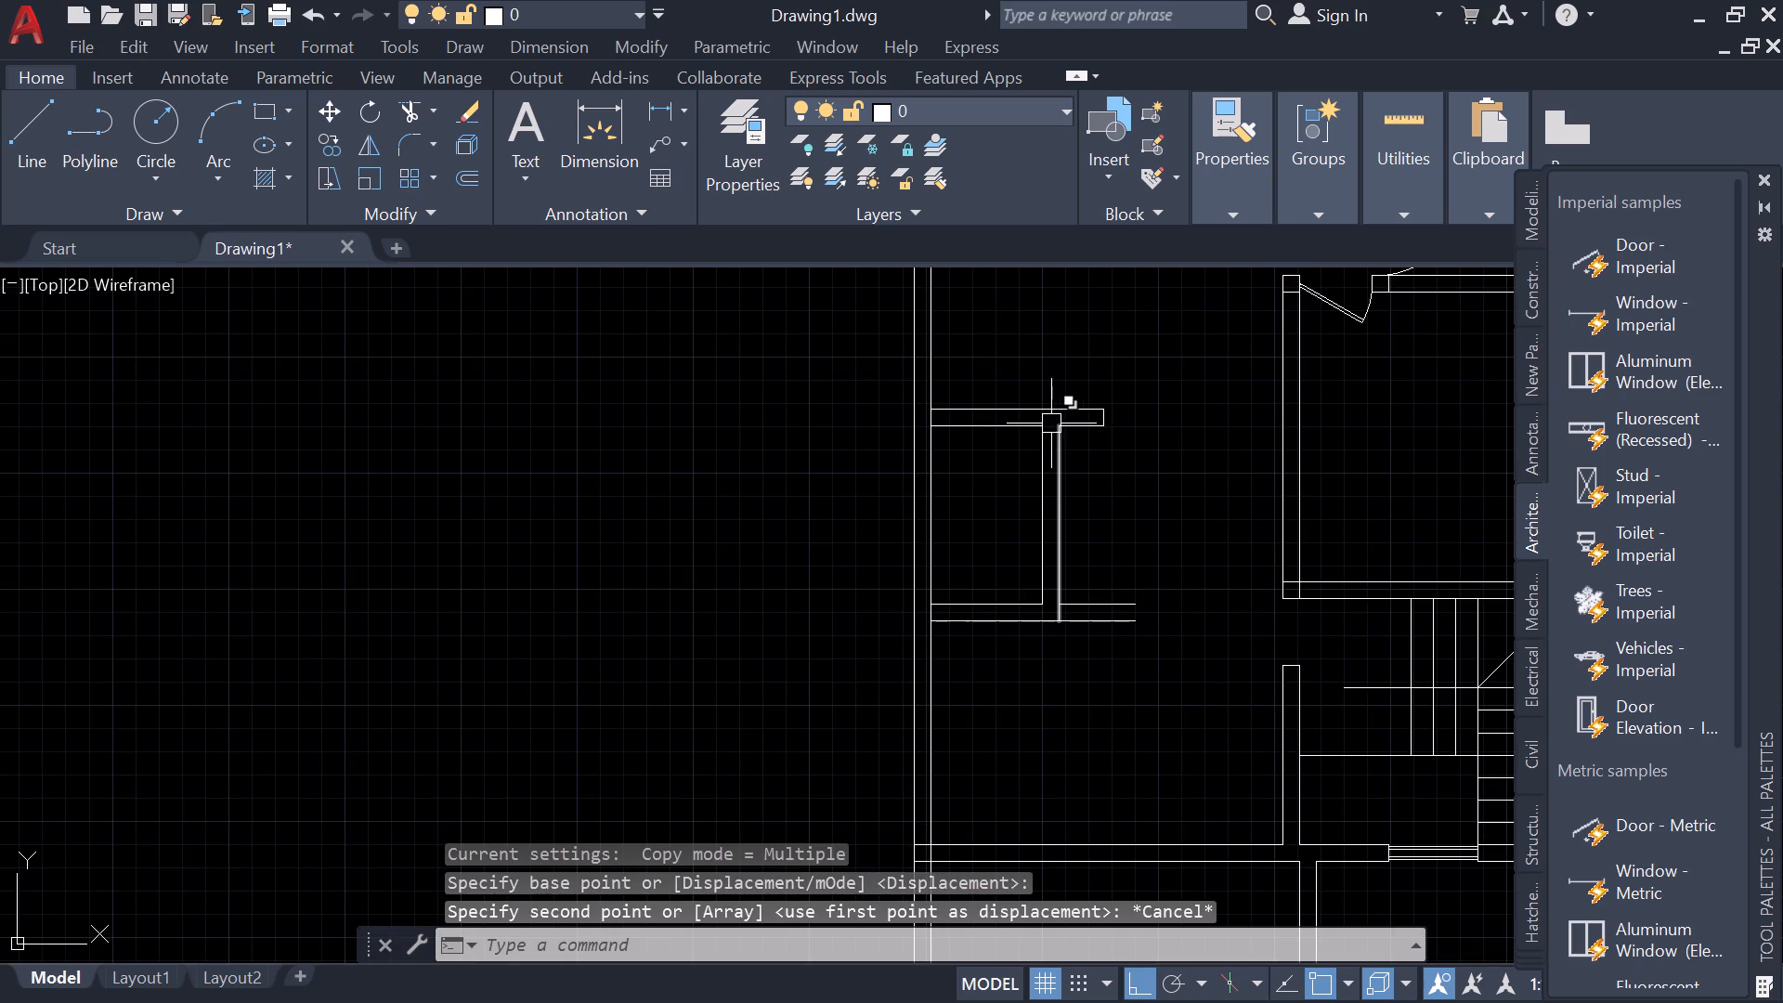
Draw a jamb line across the small left-hand room's upper wall, continuing the left face of its vertical partition.
{"action": "type", "text": "l"}
{"action": "key", "text": "space"}
{"action": "scroll", "coordinate": [1048, 423], "scroll_direction": "up", "scroll_amount": 3}
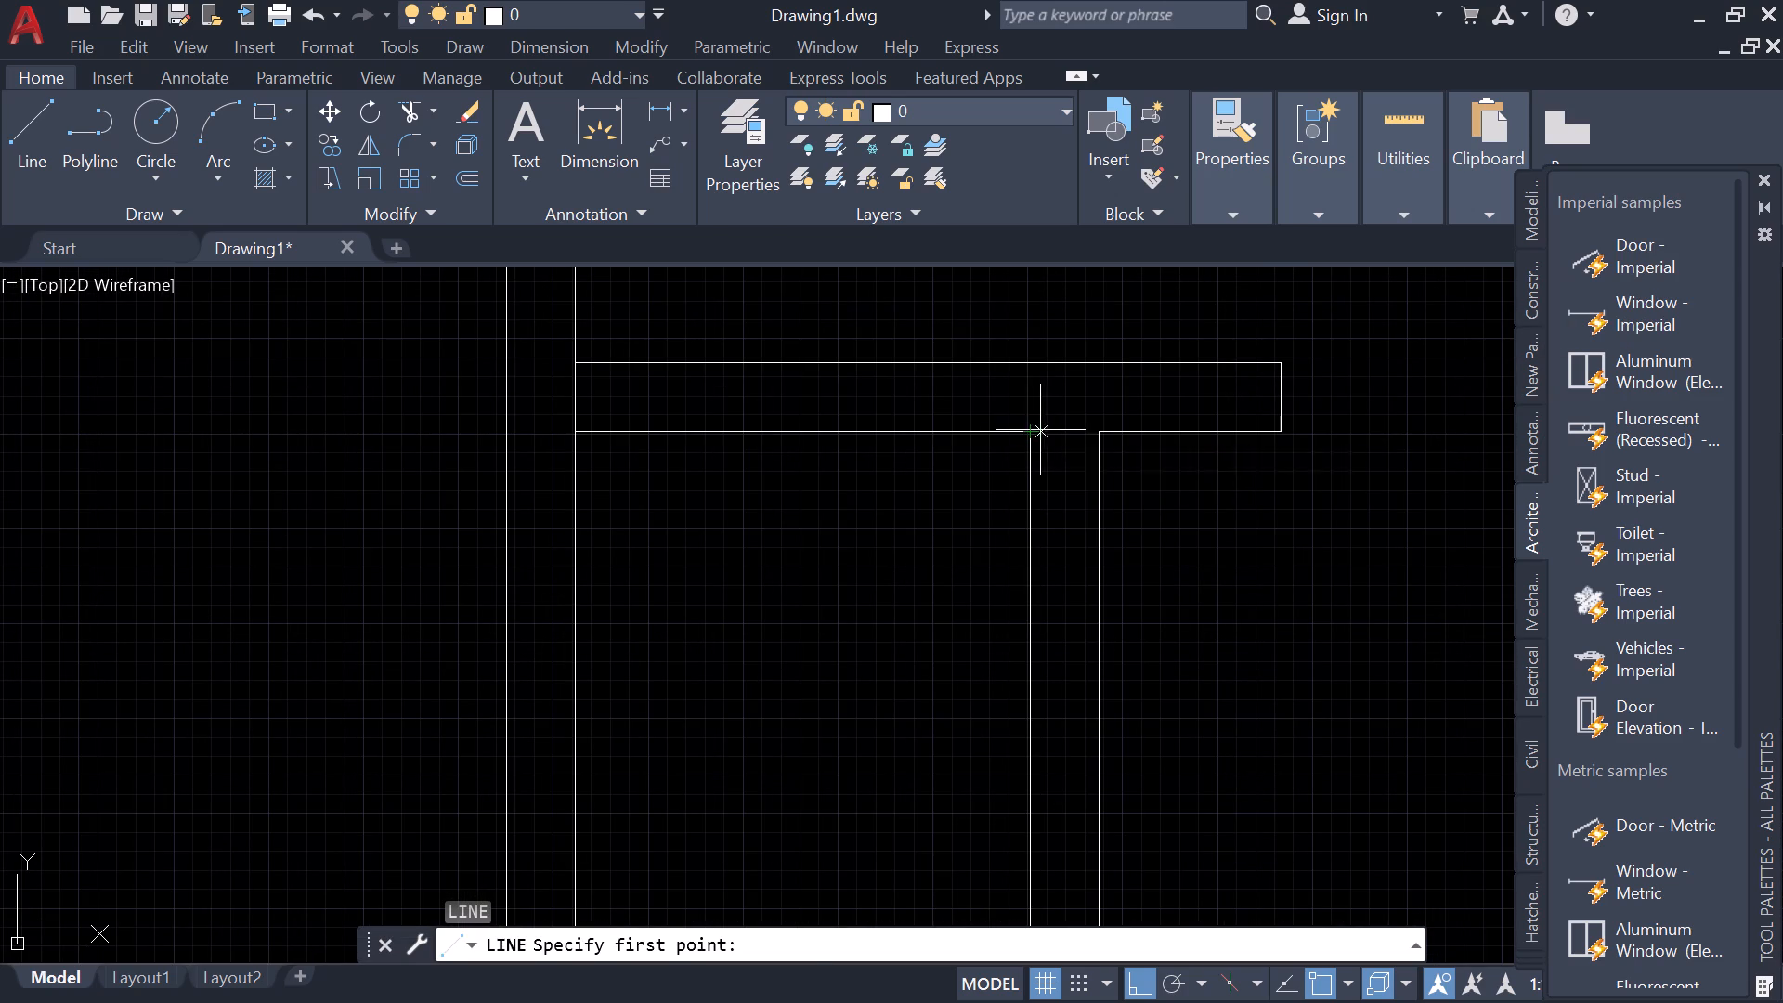
{"action": "left_click", "coordinate": [1035, 430]}
{"action": "left_click", "coordinate": [1023, 366]}
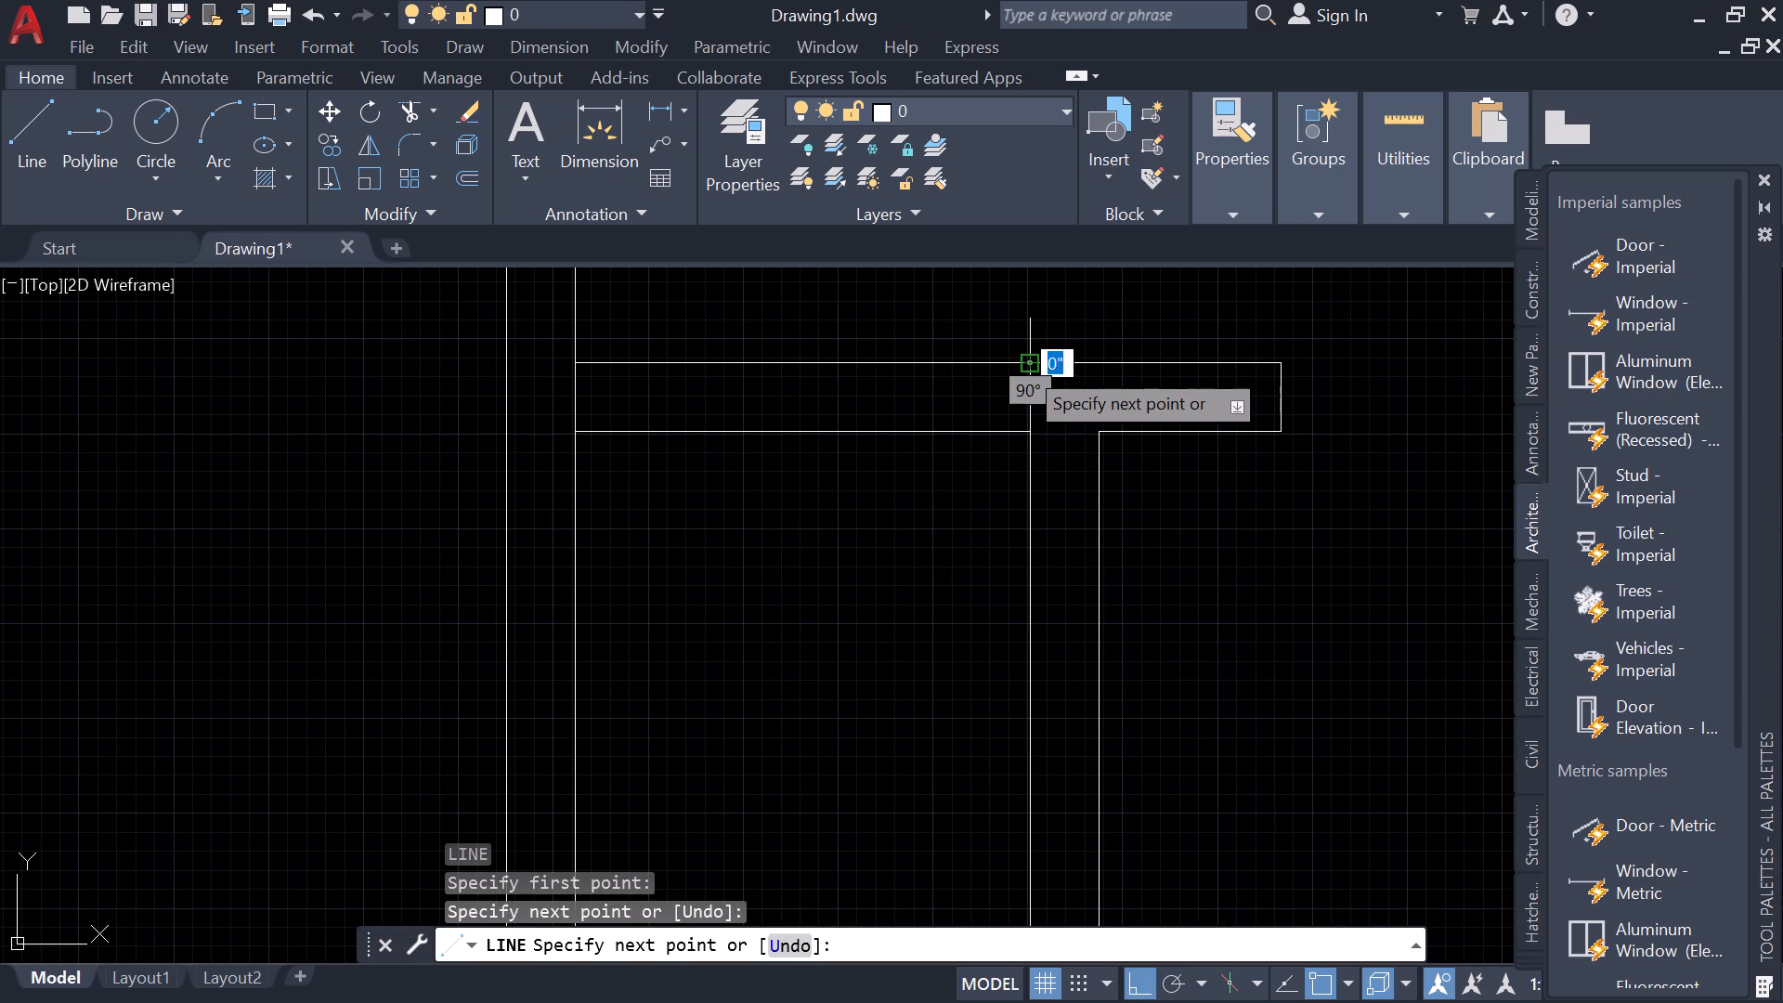
{"action": "key", "text": "Escape"}
Offset the new jamb line 3' to the left within the small left-hand room's upper wall.
{"action": "type", "text": "o 3'"}
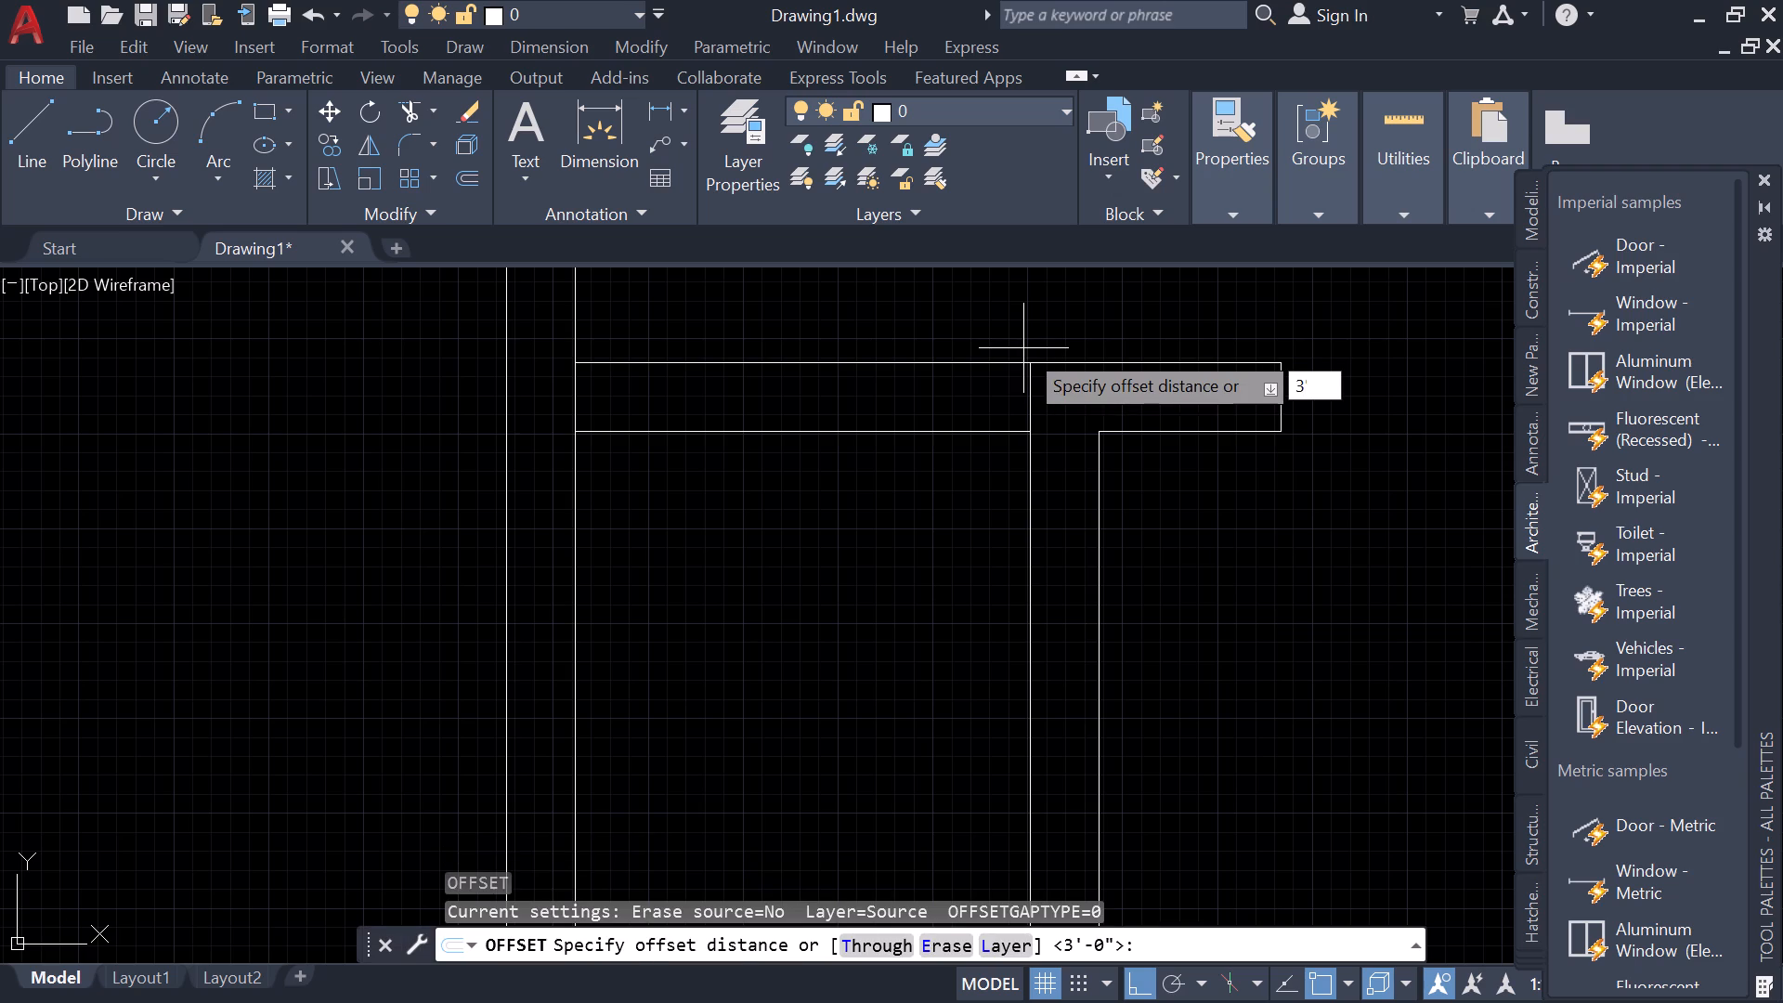
{"action": "key", "text": "Return"}
{"action": "left_click", "coordinate": [1036, 396]}
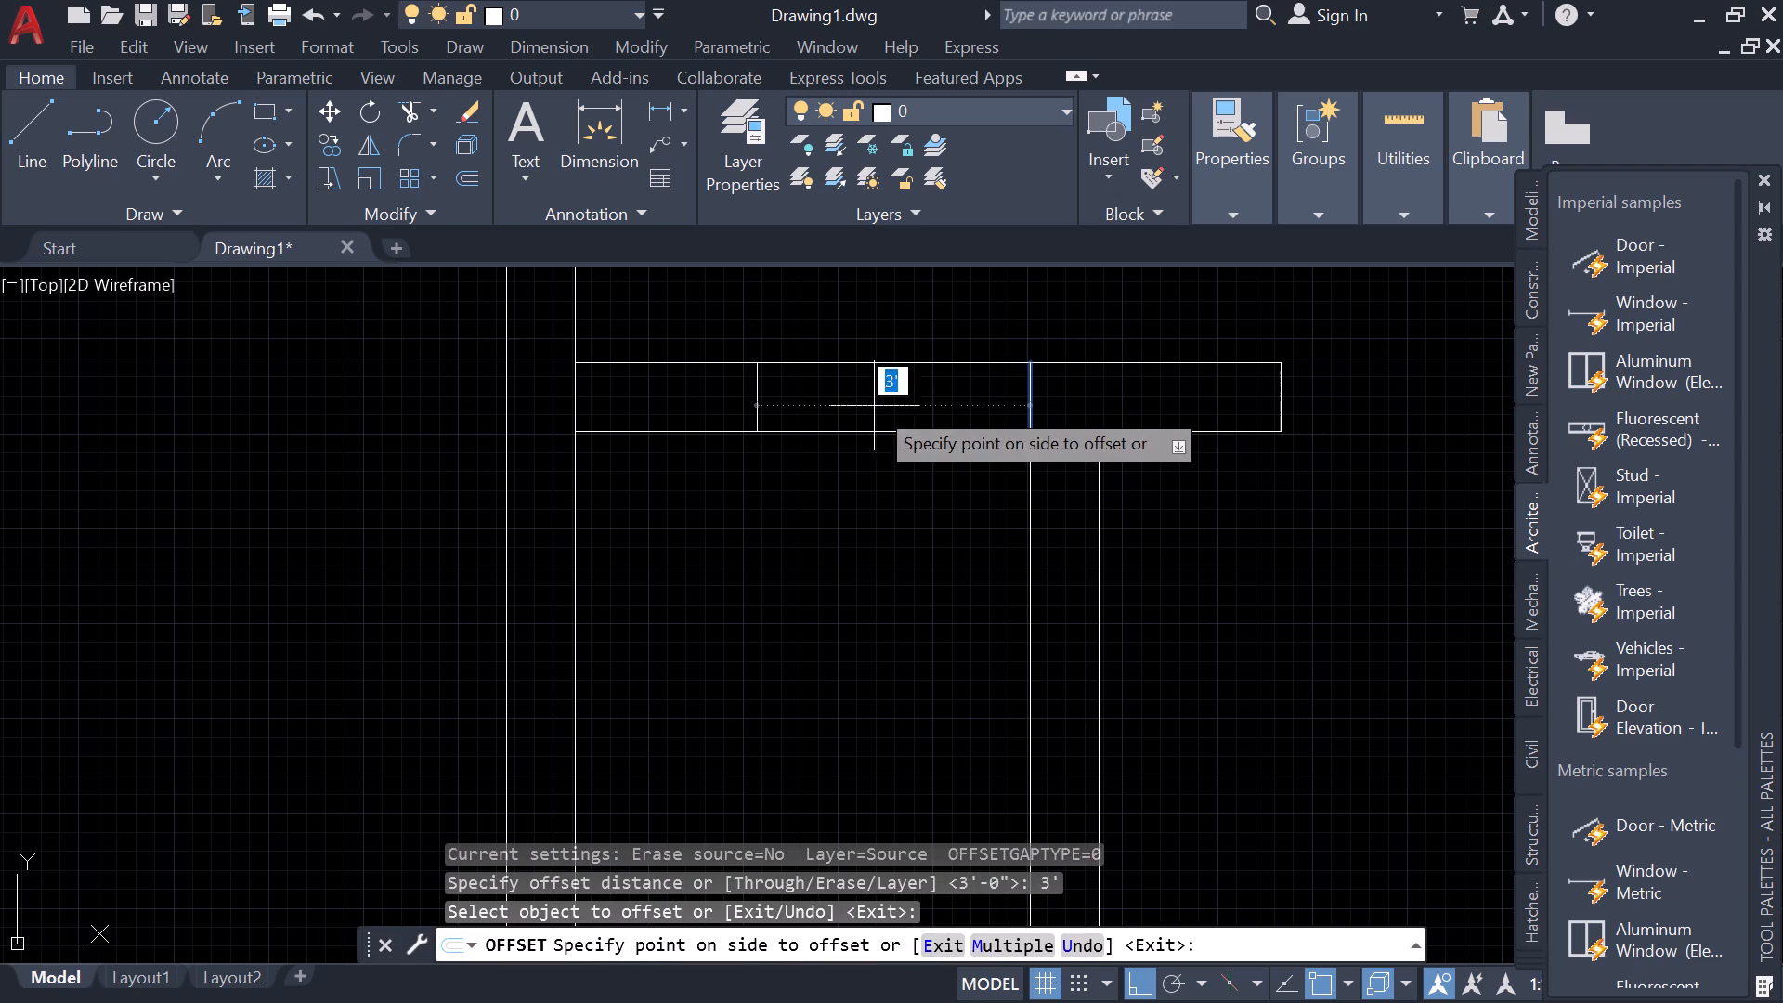
{"action": "left_click", "coordinate": [871, 406]}
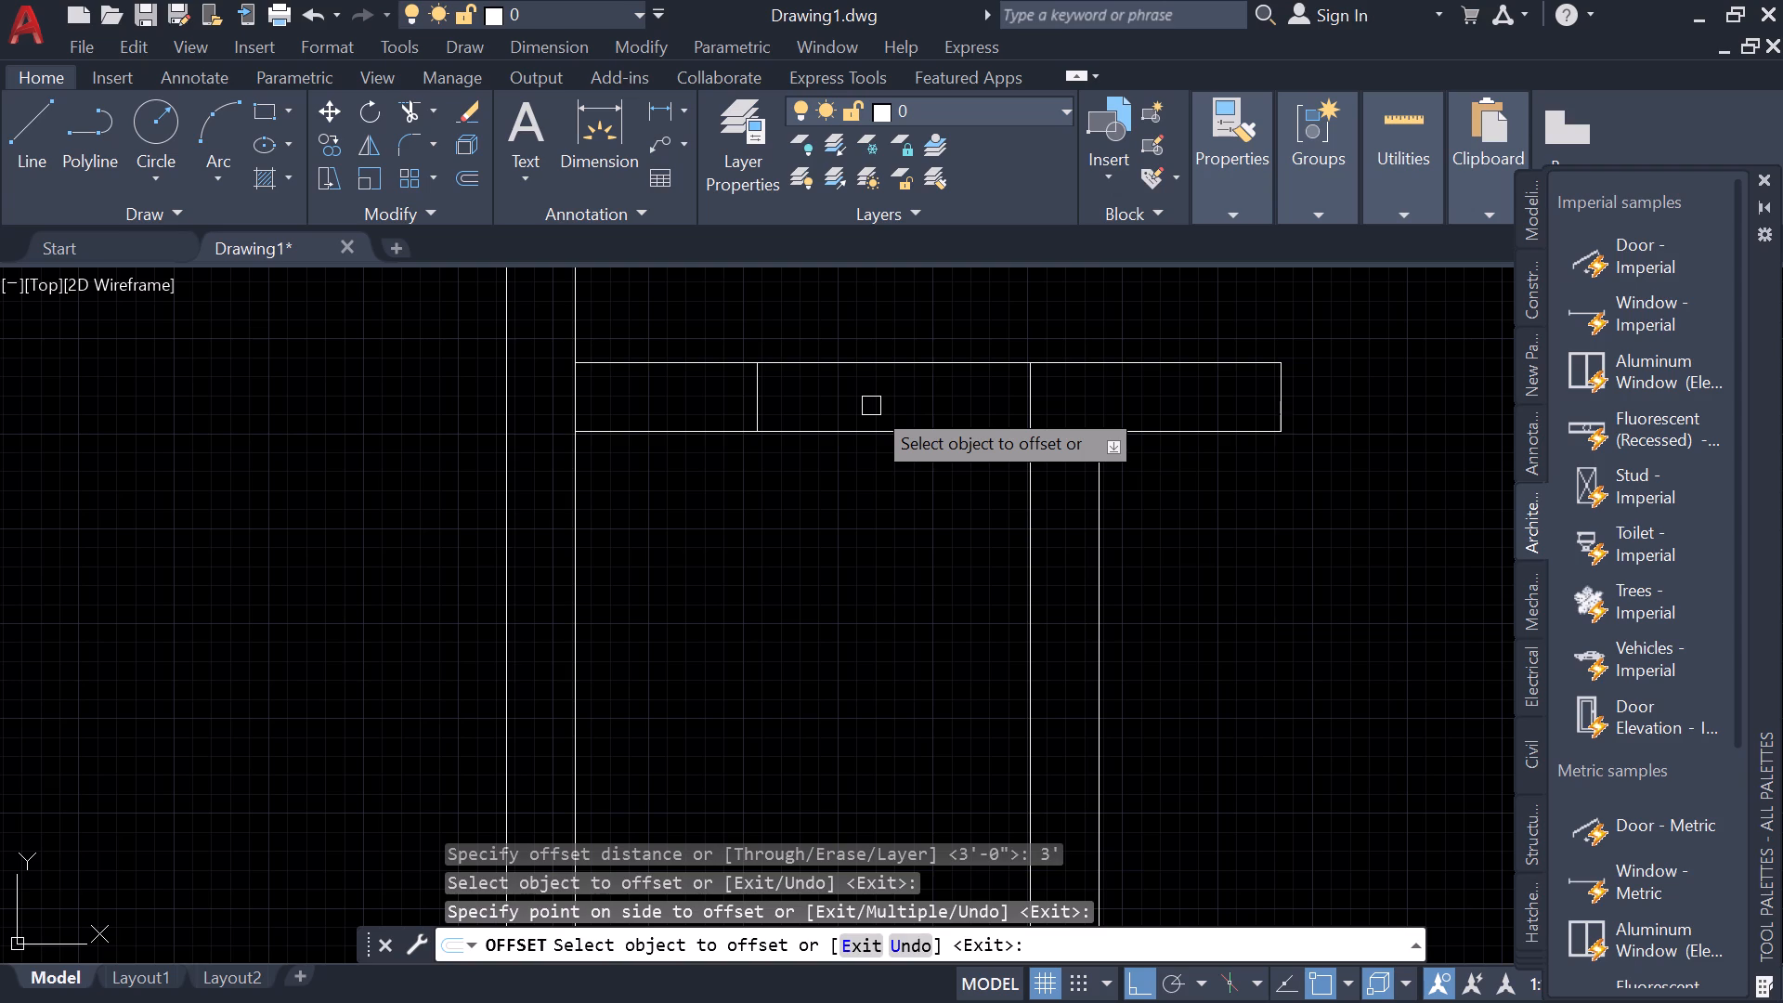
{"action": "type", "text": "tr"}
{"action": "key", "text": "Escape"}
Trim both wall faces between the two jamb lines to open the small left-hand room's 3' doorway.
{"action": "type", "text": "tr"}
{"action": "key", "text": "space"}
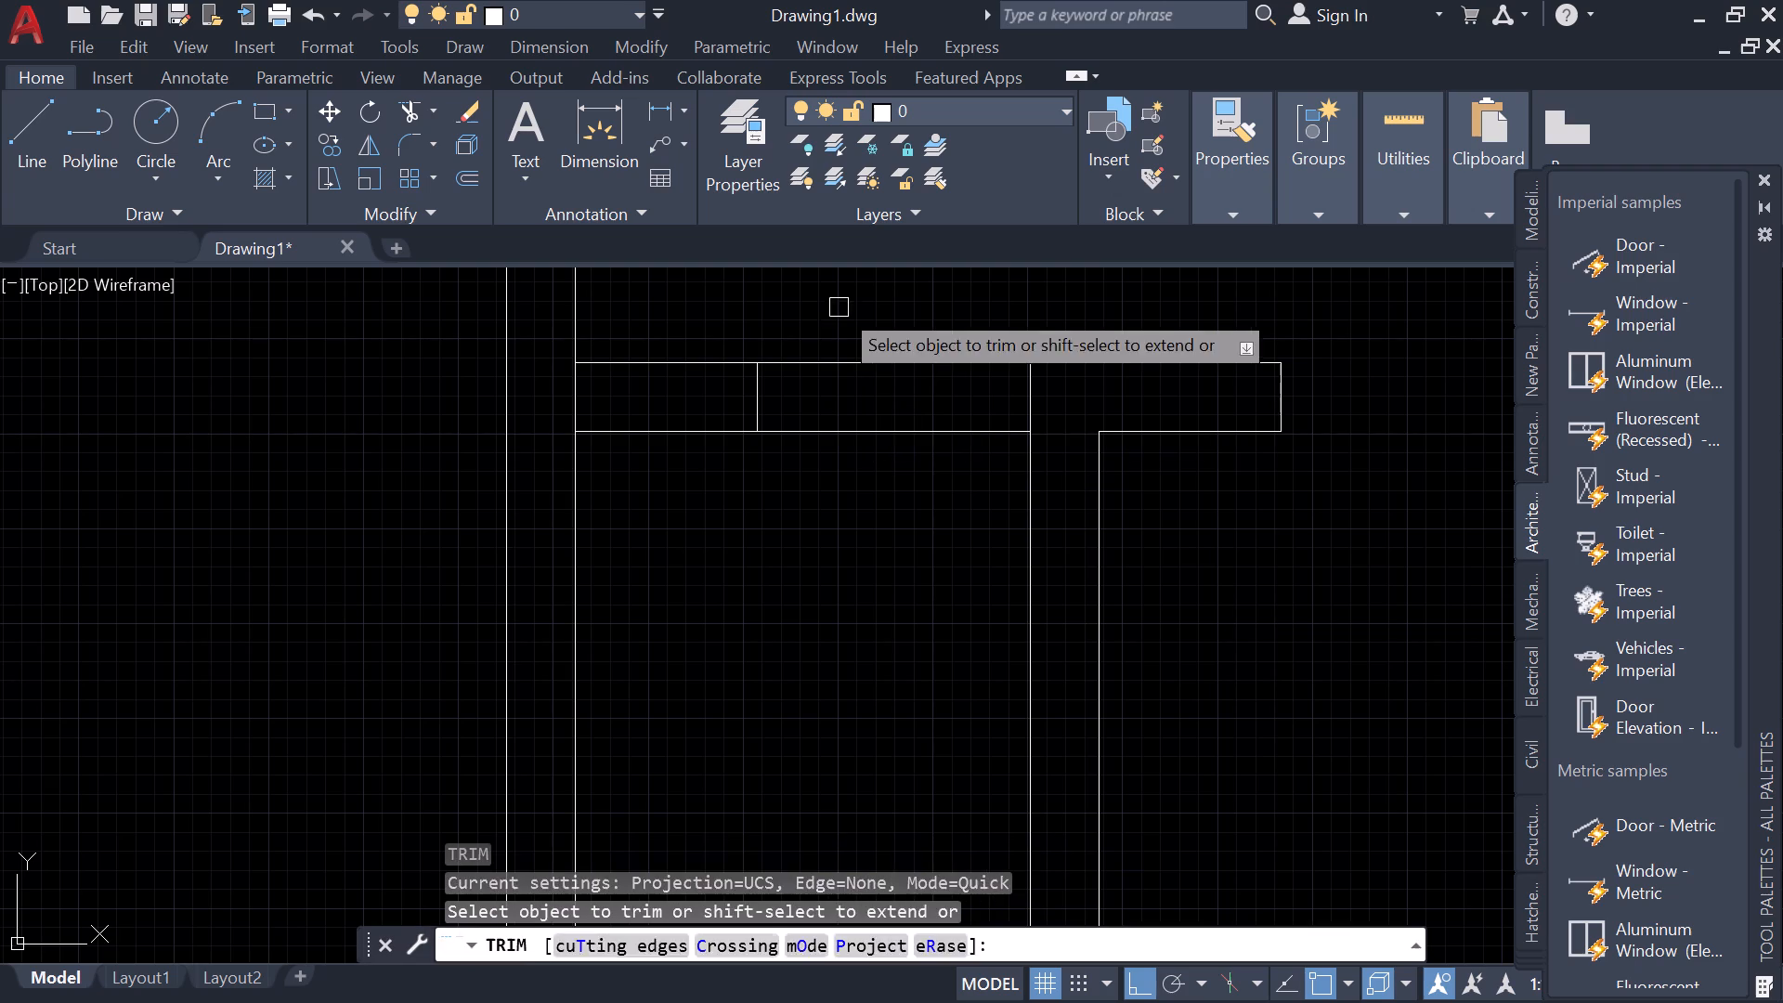
{"action": "left_click_drag", "start_coordinate": [839, 307], "coordinate": [834, 491]}
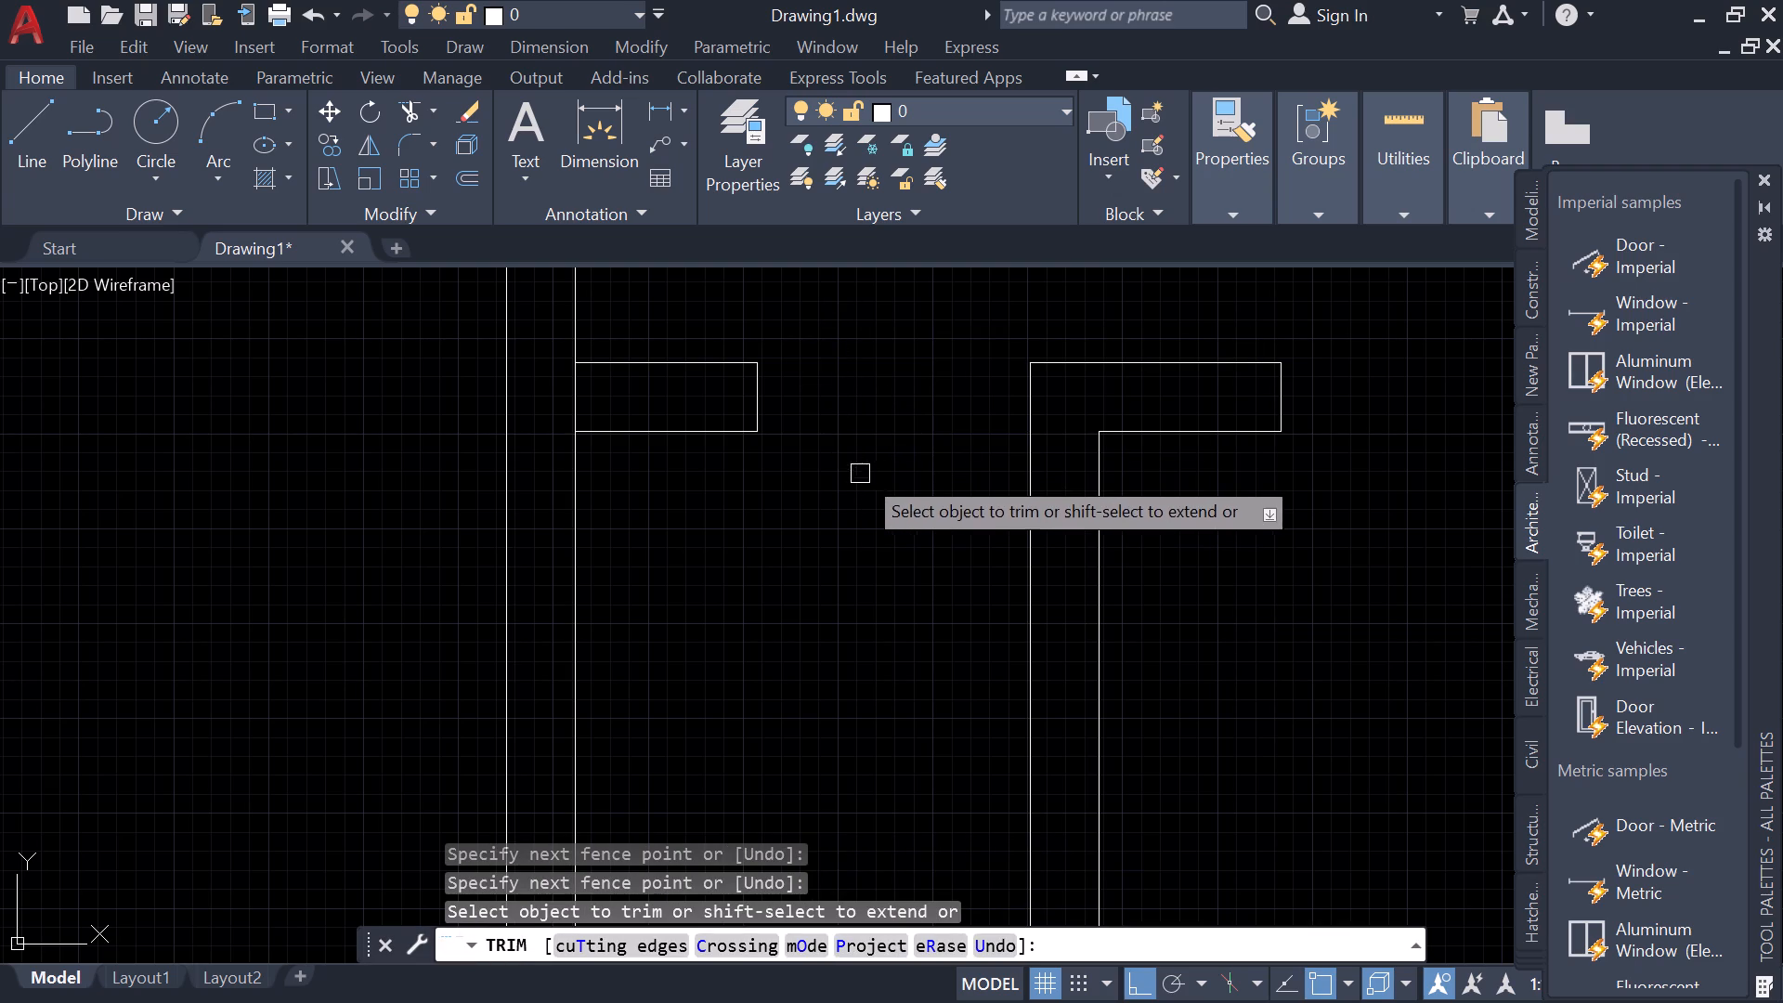
{"action": "middle_click_drag", "start_coordinate": [1074, 420], "coordinate": [445, 564]}
{"action": "scroll", "coordinate": [533, 533], "scroll_direction": "down", "scroll_amount": 3}
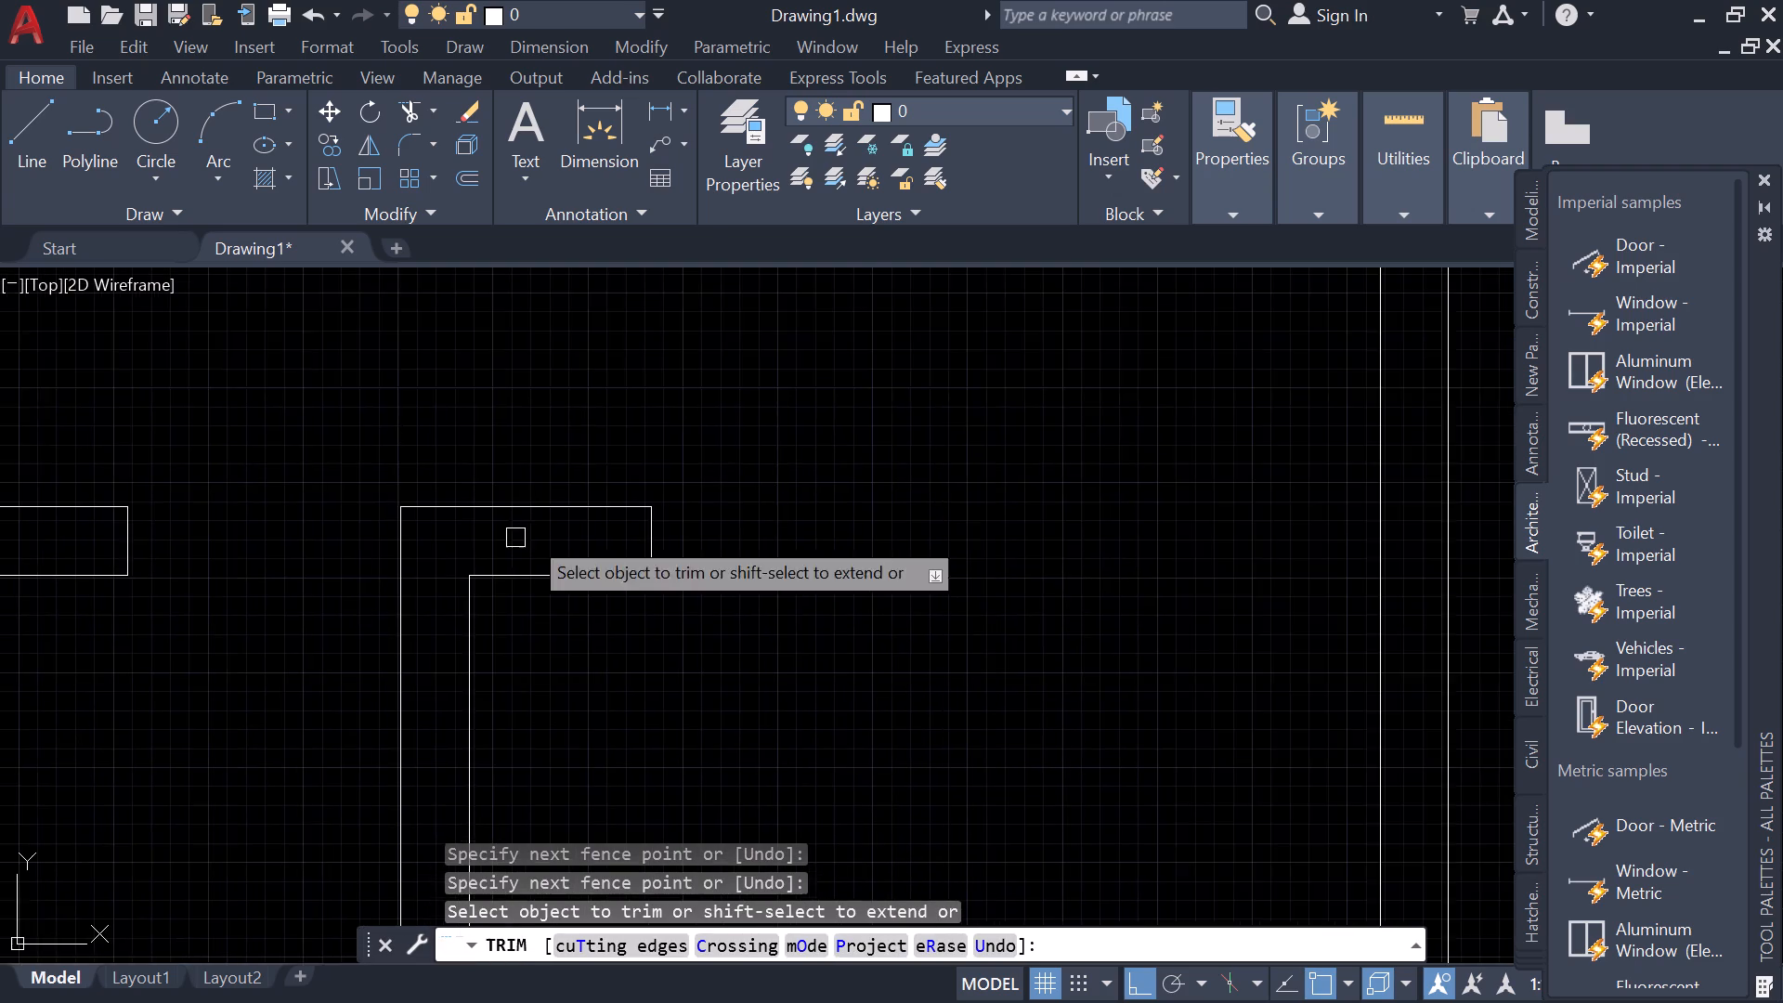
{"action": "scroll", "coordinate": [768, 467], "scroll_direction": "down", "scroll_amount": 1}
{"action": "left_click", "coordinate": [1067, 358]}
{"action": "key", "text": "Escape"}
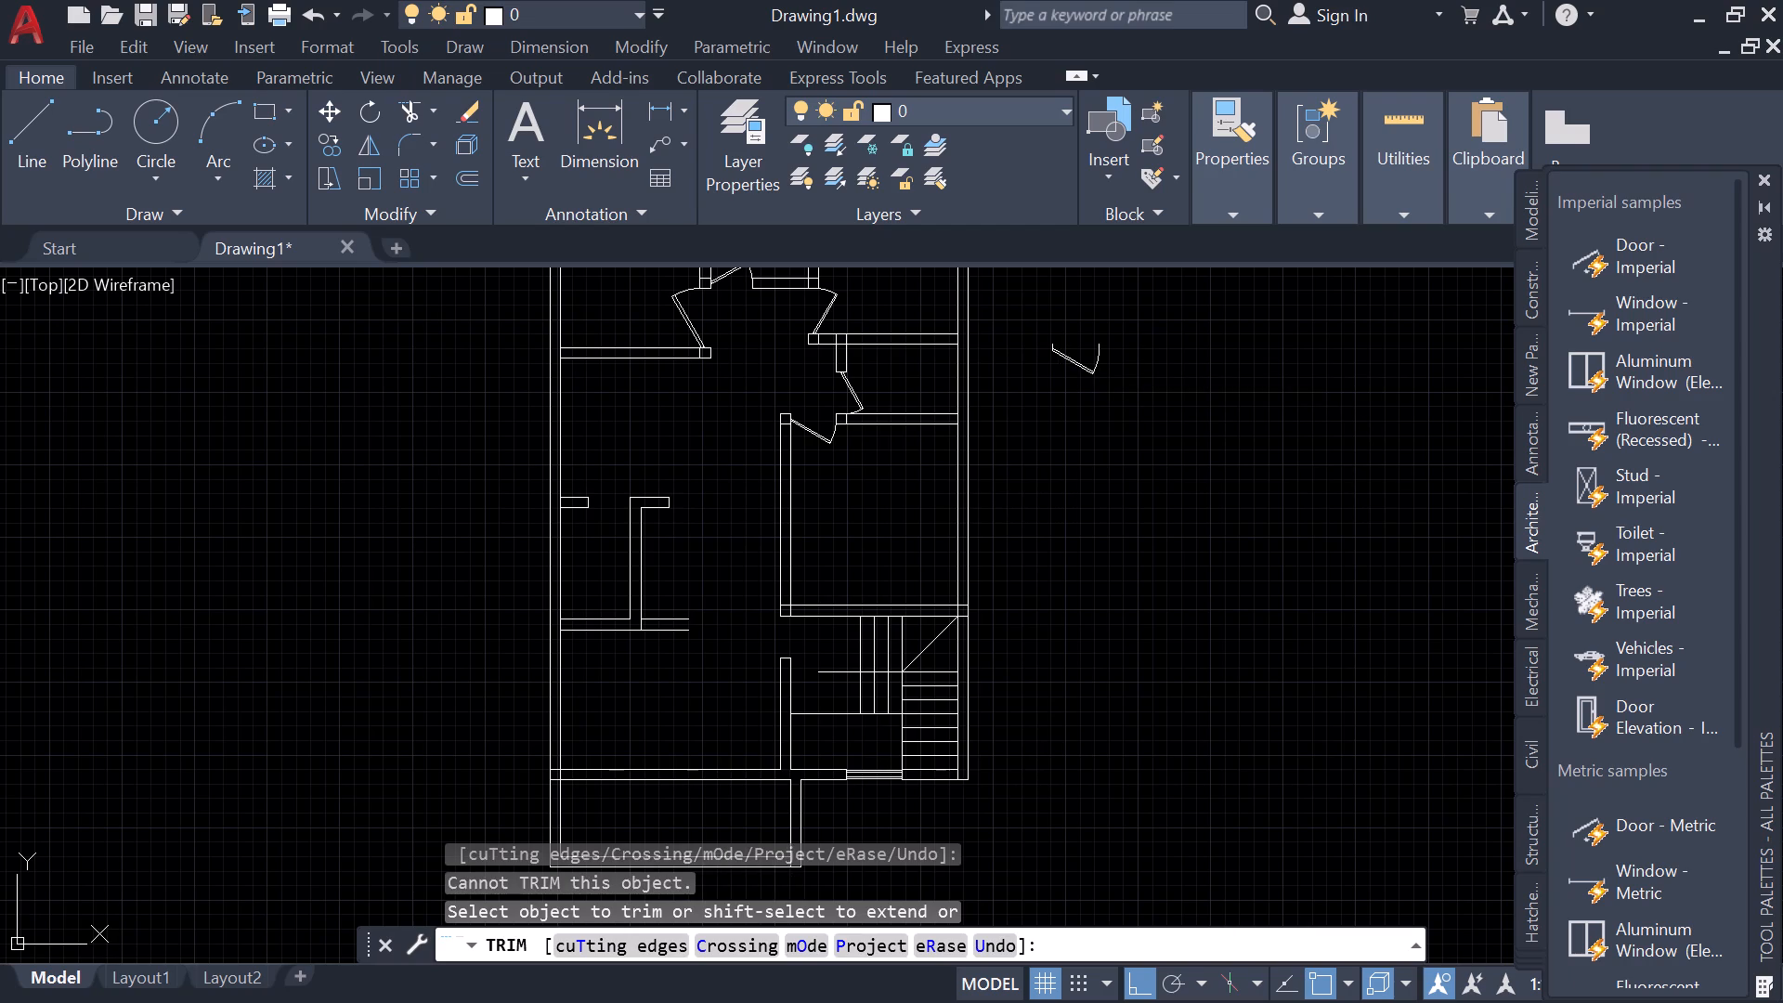
Flip the spare door outside the plan horizontally so it is hinged on its right side.
{"action": "left_click", "coordinate": [1087, 371]}
{"action": "left_click", "coordinate": [1071, 337]}
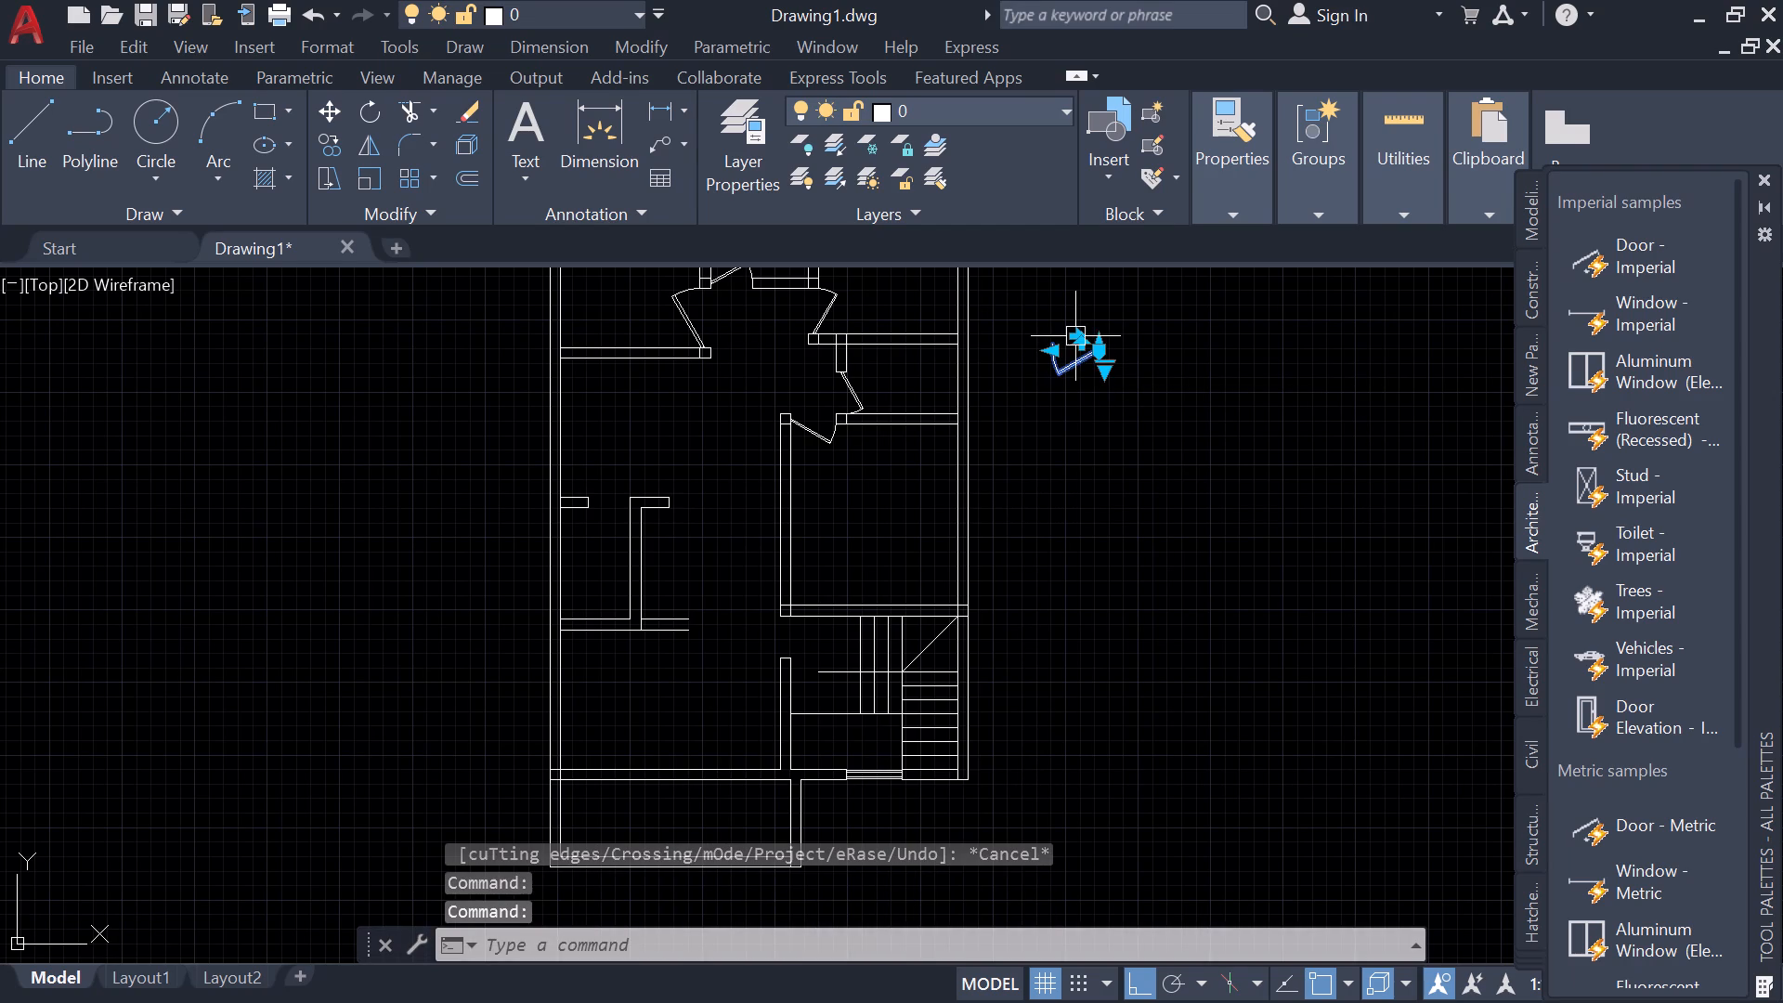
Copy the flipped door from its upper-right jamb endpoint to the right wall corner of the small left-hand room's doorway.
{"action": "type", "text": "co"}
{"action": "key", "text": "space"}
{"action": "scroll", "coordinate": [1103, 345], "scroll_direction": "up", "scroll_amount": 6}
{"action": "left_click", "coordinate": [1081, 339]}
{"action": "scroll", "coordinate": [807, 406], "scroll_direction": "down", "scroll_amount": 5}
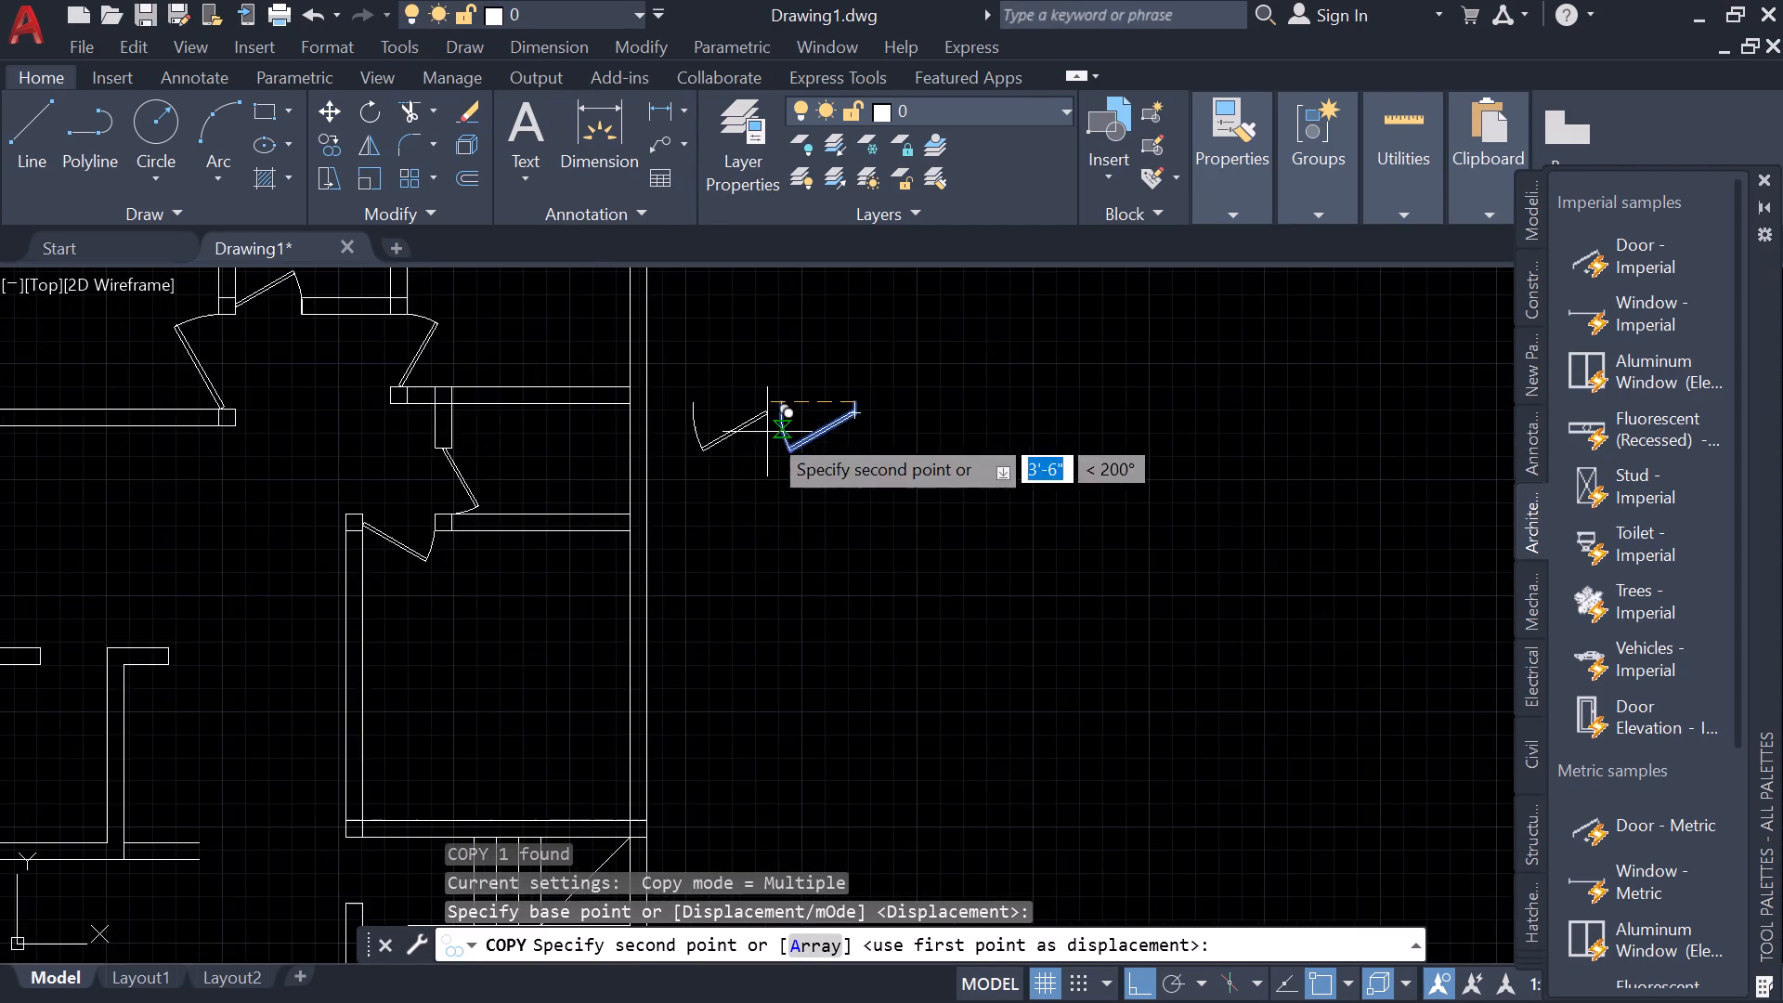
{"action": "middle_click_drag", "start_coordinate": [767, 432], "coordinate": [1636, 336]}
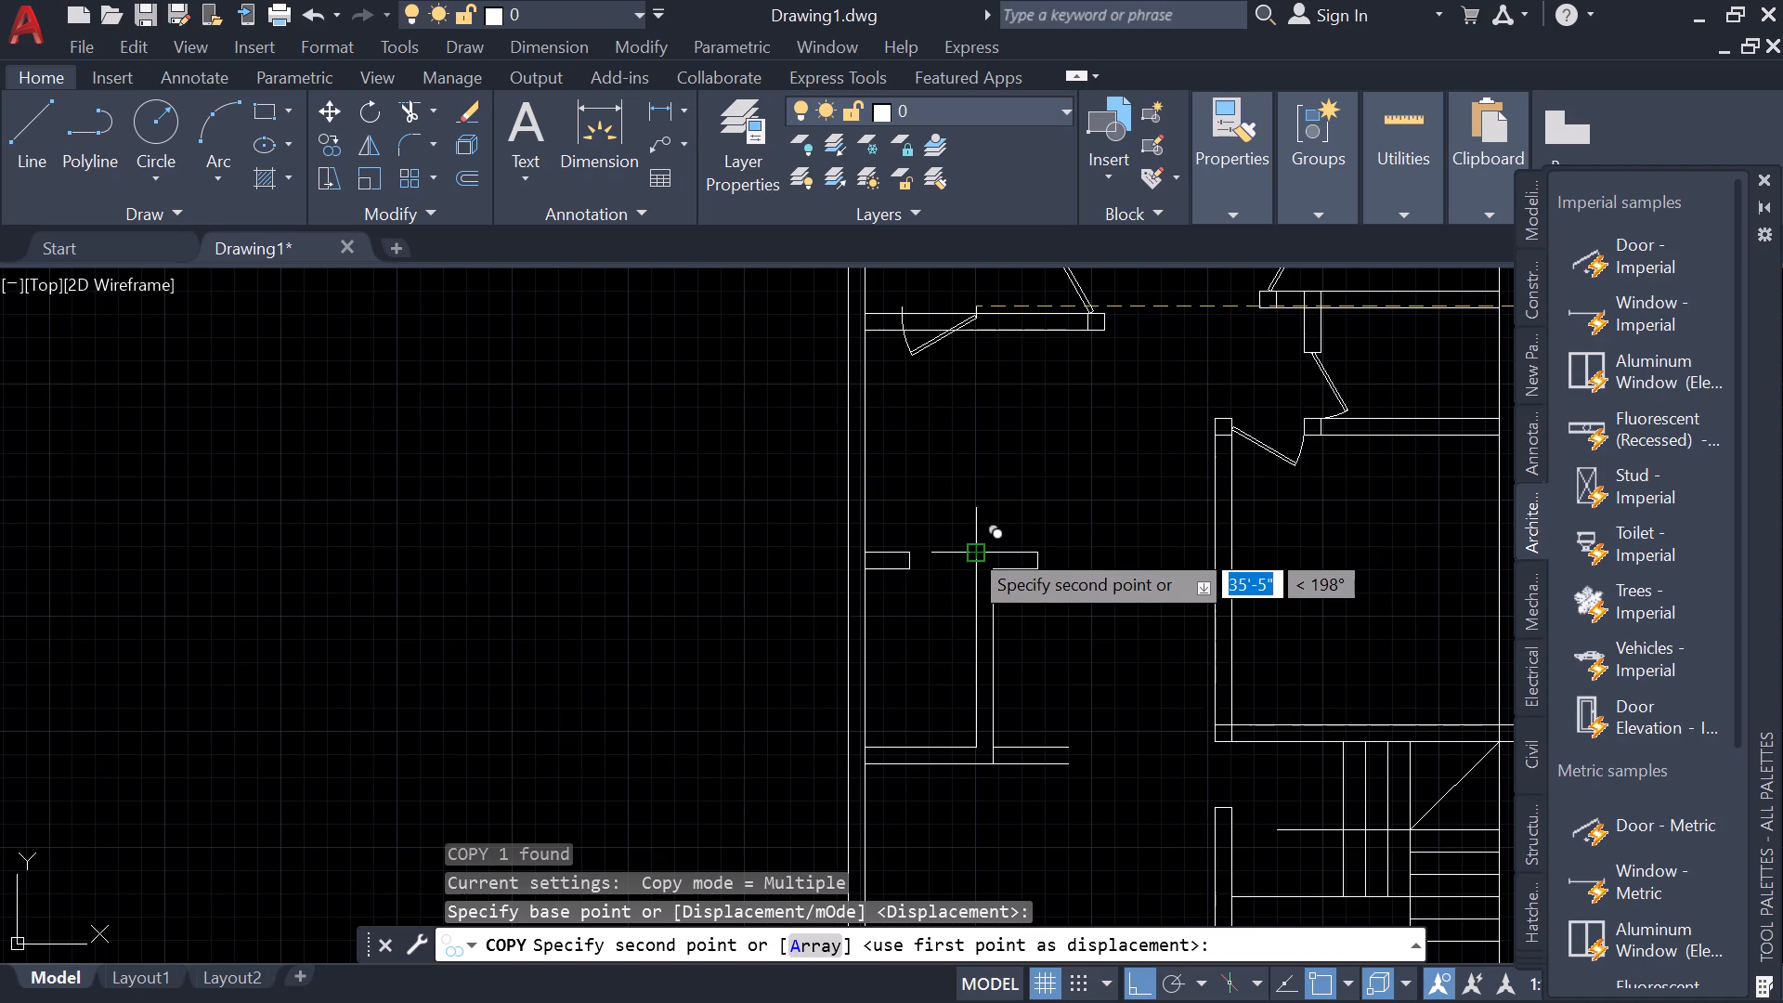
{"action": "left_click", "coordinate": [968, 547]}
{"action": "key", "text": "Escape"}
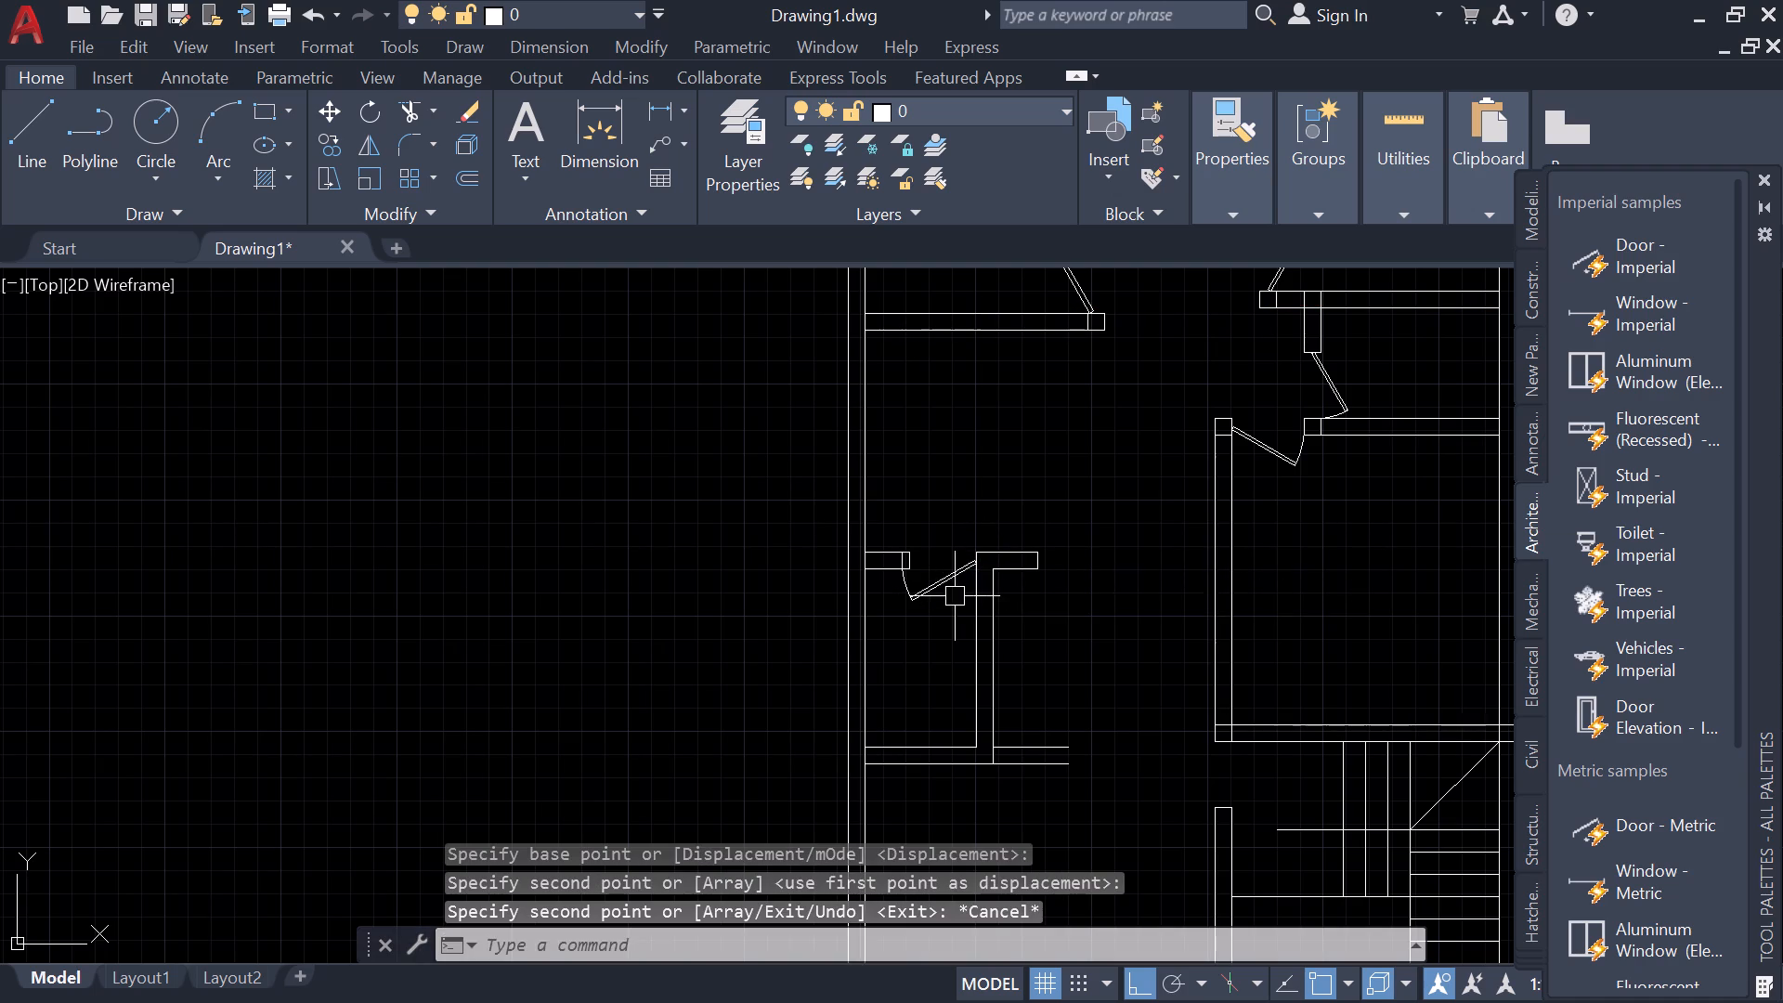
Scale the copied door about its upper-right jamb corner to fit the small left-hand room's doorway.
{"action": "left_click", "coordinate": [957, 596]}
{"action": "left_click", "coordinate": [934, 557]}
{"action": "scroll", "coordinate": [936, 557], "scroll_direction": "up", "scroll_amount": 4}
{"action": "type", "text": "sc"}
{"action": "key", "text": "space"}
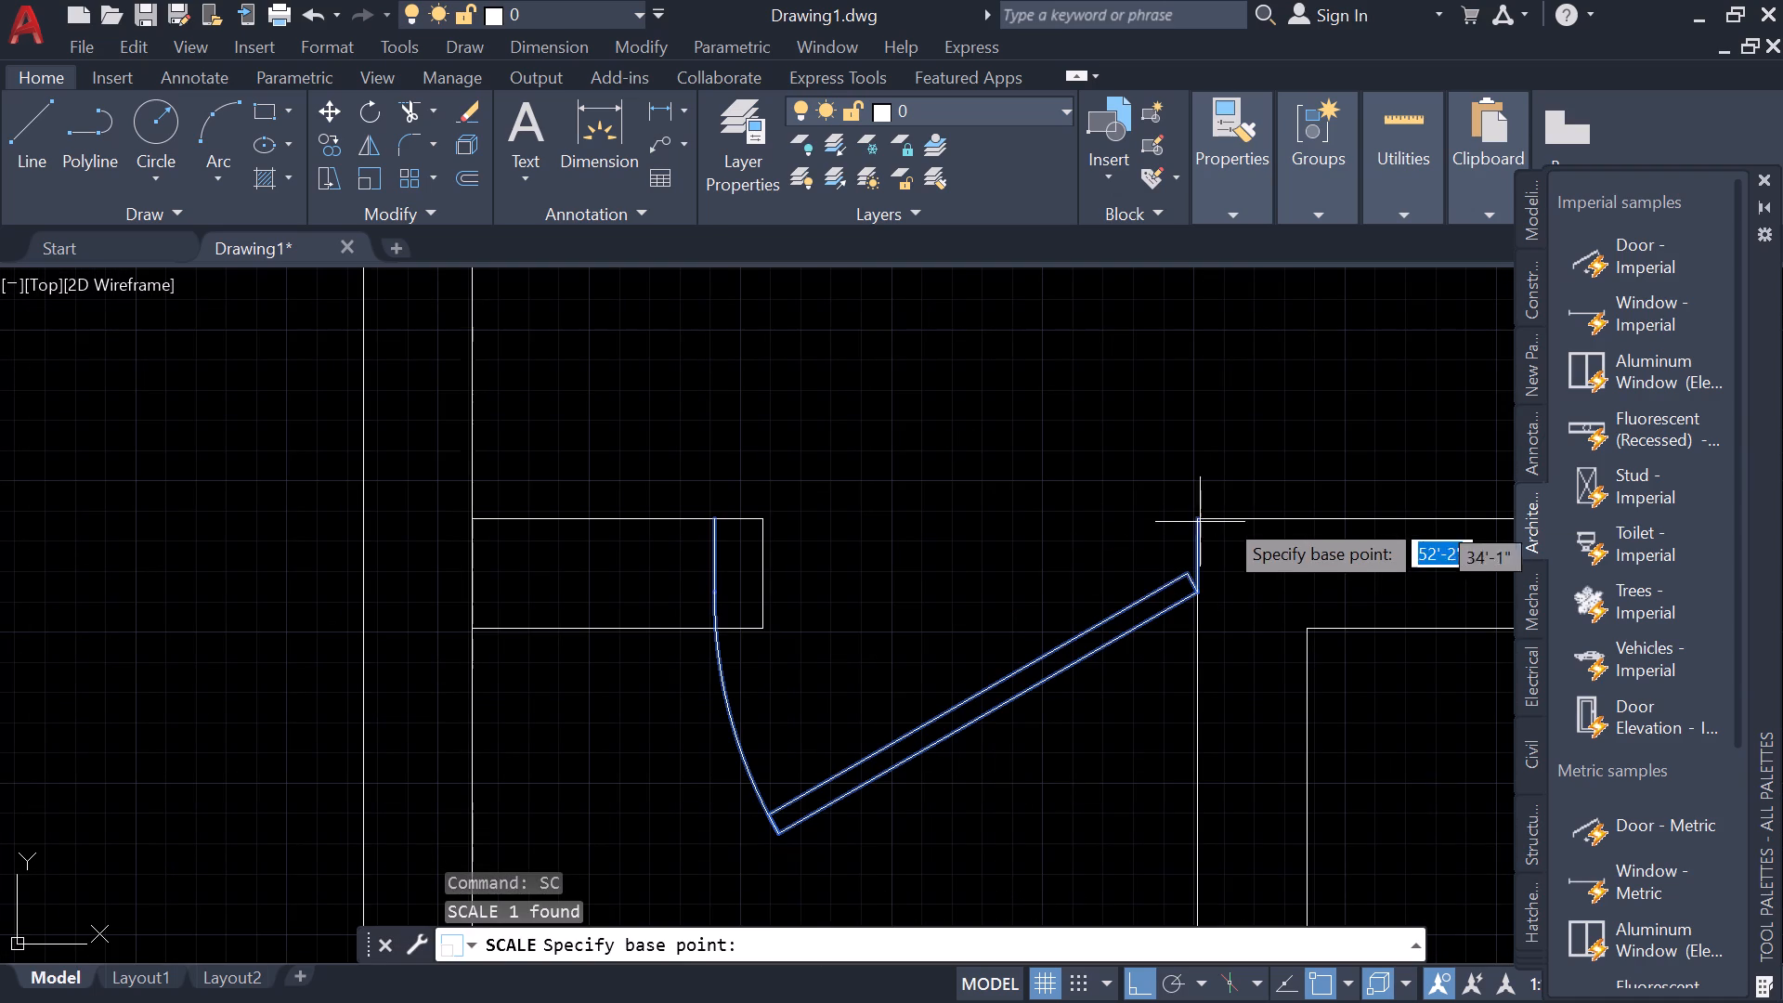
{"action": "left_click", "coordinate": [1191, 519]}
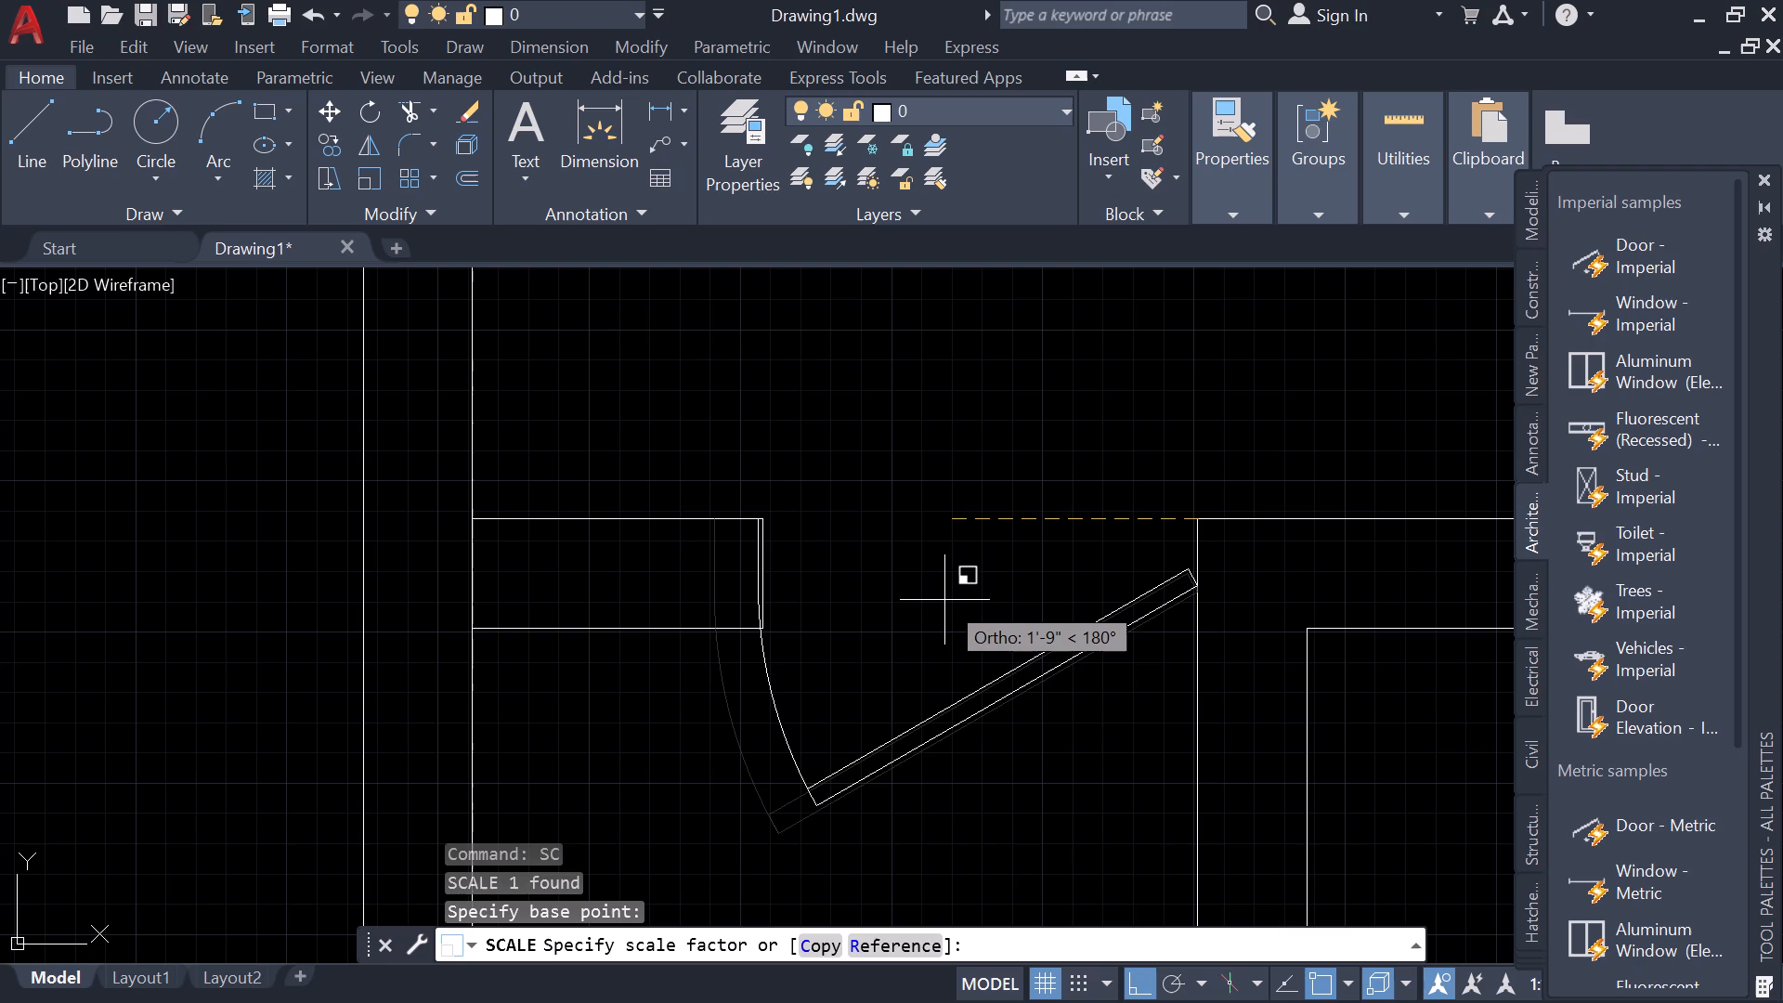
{"action": "left_click", "coordinate": [947, 602]}
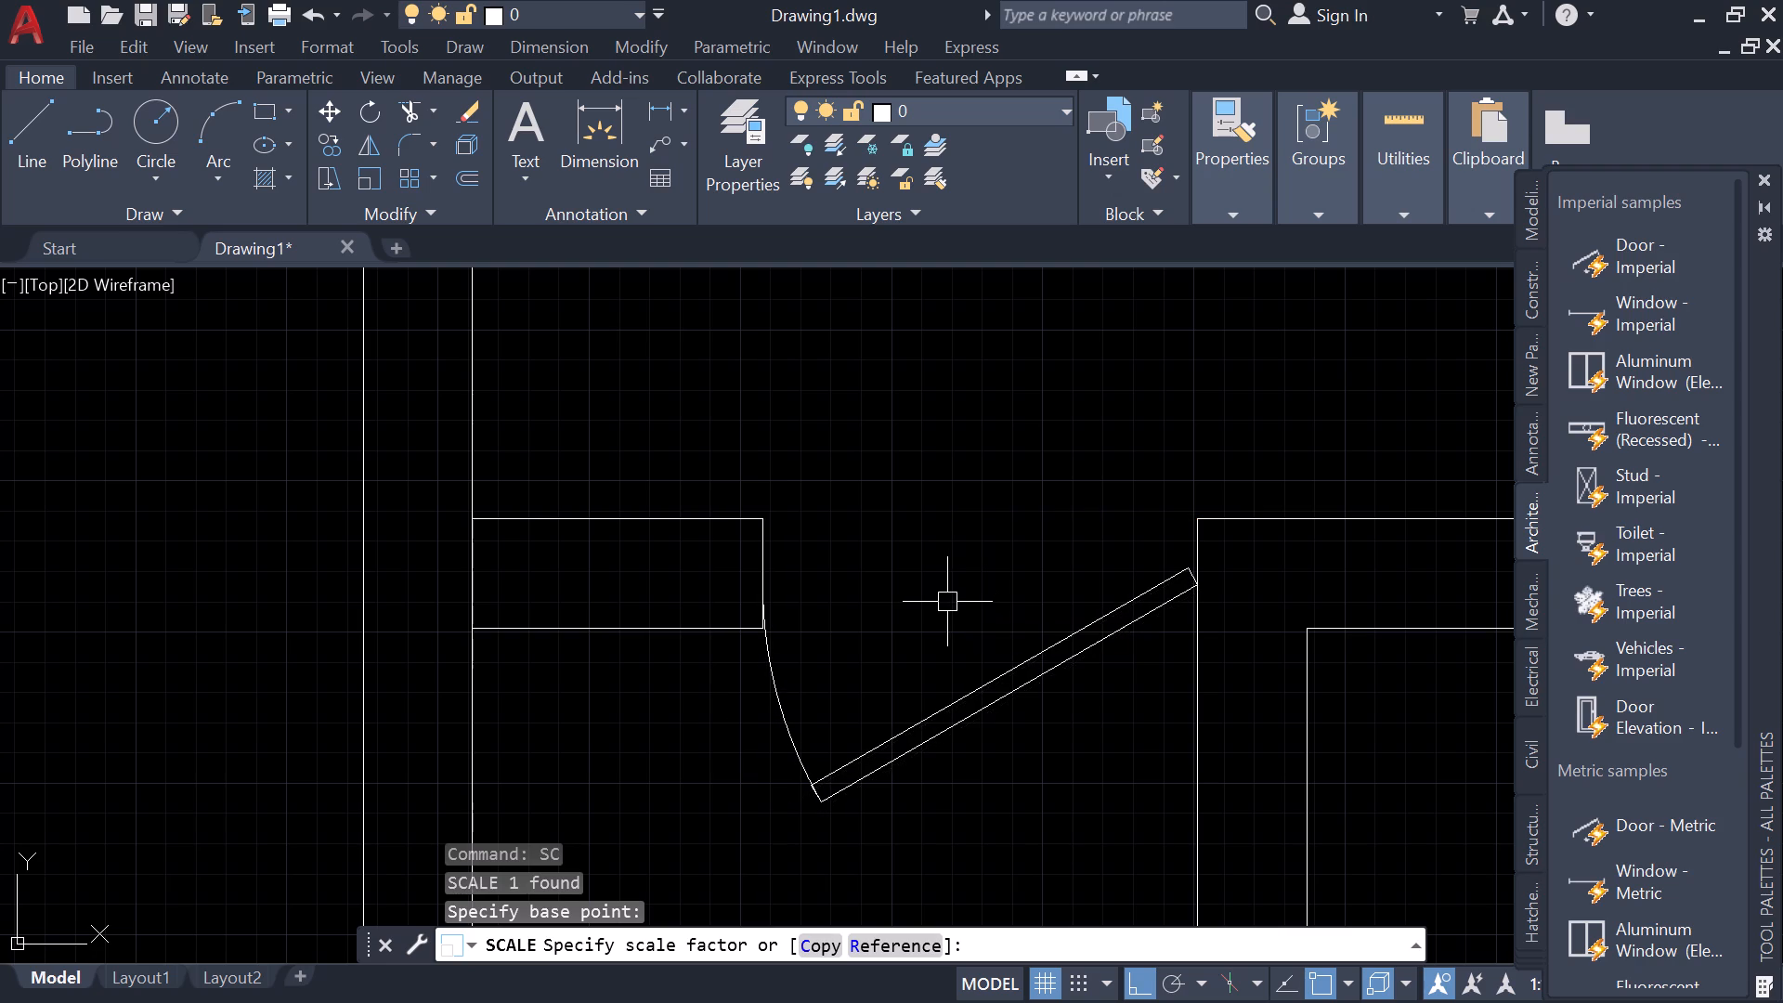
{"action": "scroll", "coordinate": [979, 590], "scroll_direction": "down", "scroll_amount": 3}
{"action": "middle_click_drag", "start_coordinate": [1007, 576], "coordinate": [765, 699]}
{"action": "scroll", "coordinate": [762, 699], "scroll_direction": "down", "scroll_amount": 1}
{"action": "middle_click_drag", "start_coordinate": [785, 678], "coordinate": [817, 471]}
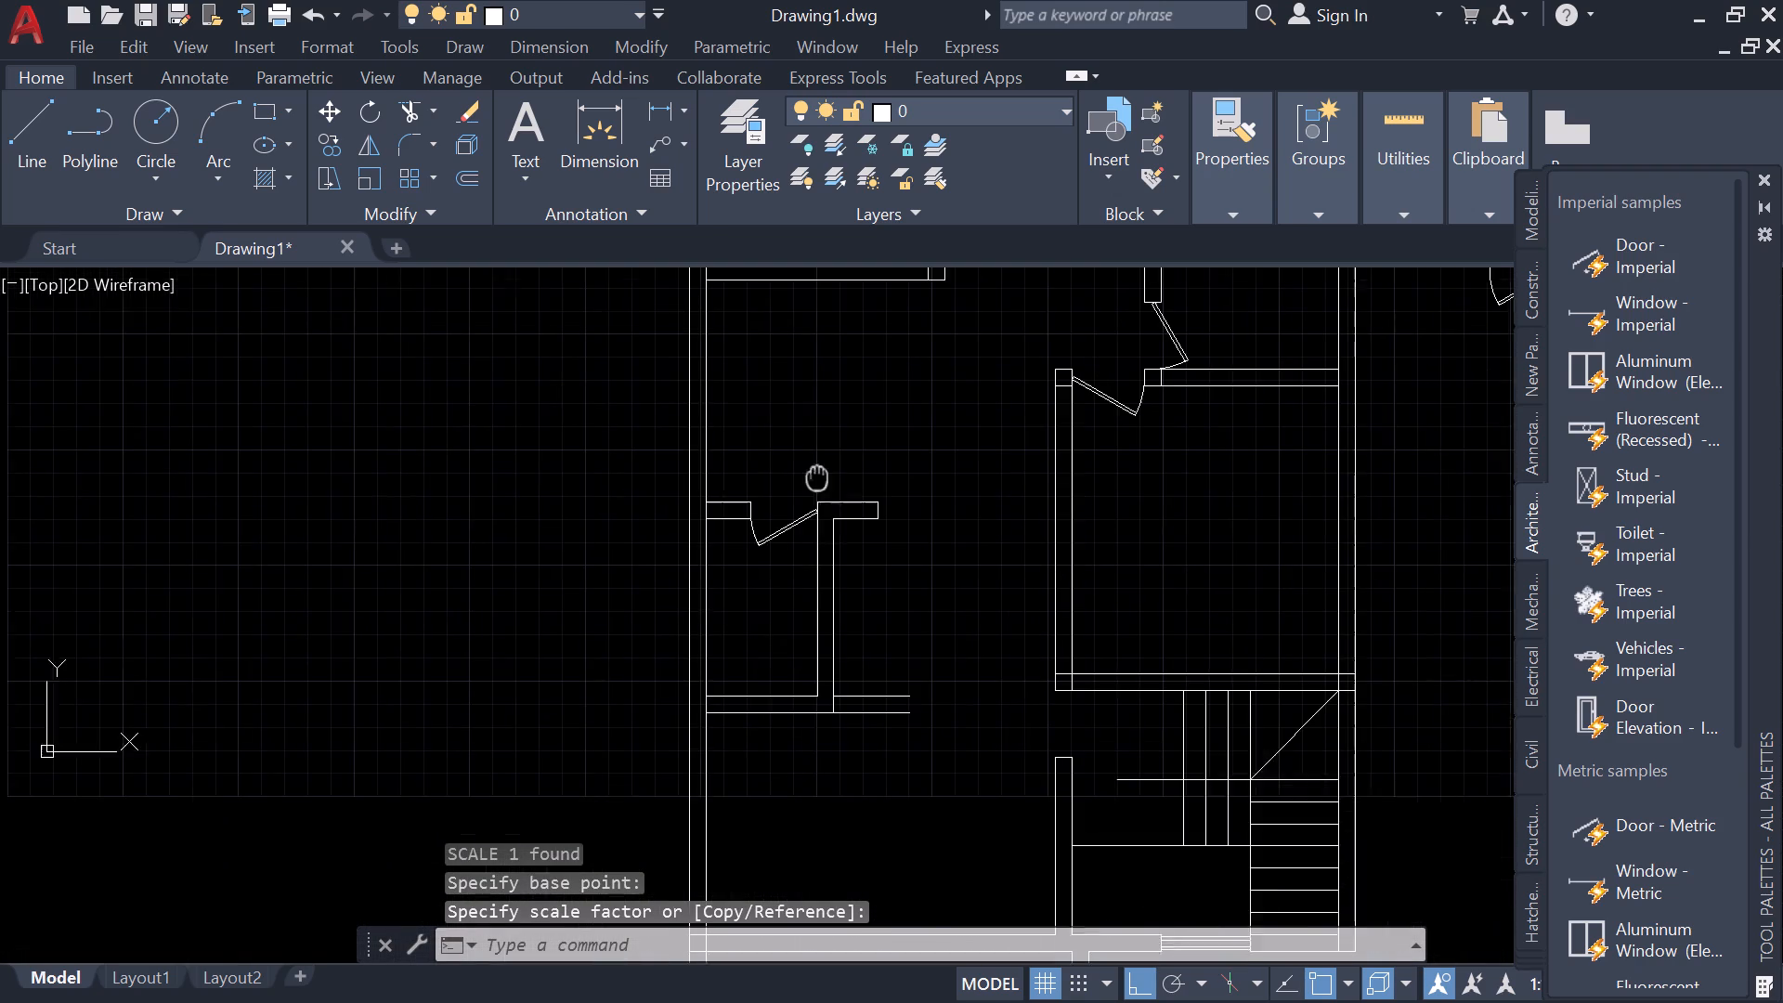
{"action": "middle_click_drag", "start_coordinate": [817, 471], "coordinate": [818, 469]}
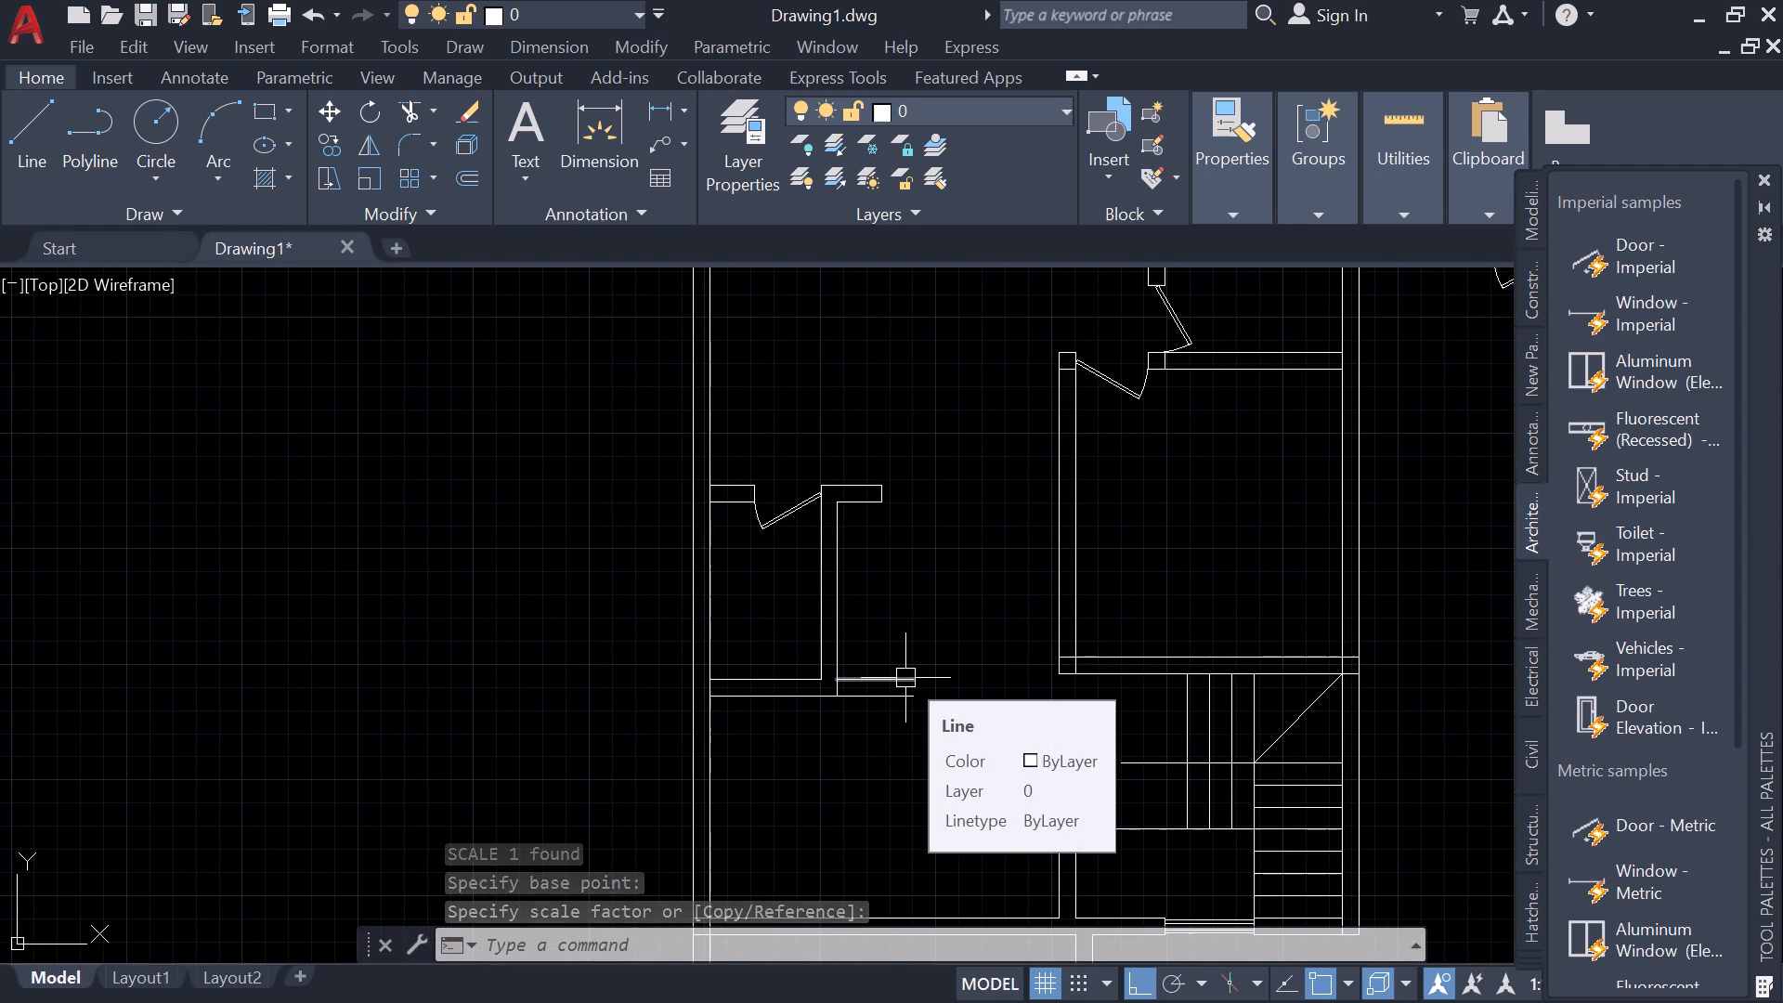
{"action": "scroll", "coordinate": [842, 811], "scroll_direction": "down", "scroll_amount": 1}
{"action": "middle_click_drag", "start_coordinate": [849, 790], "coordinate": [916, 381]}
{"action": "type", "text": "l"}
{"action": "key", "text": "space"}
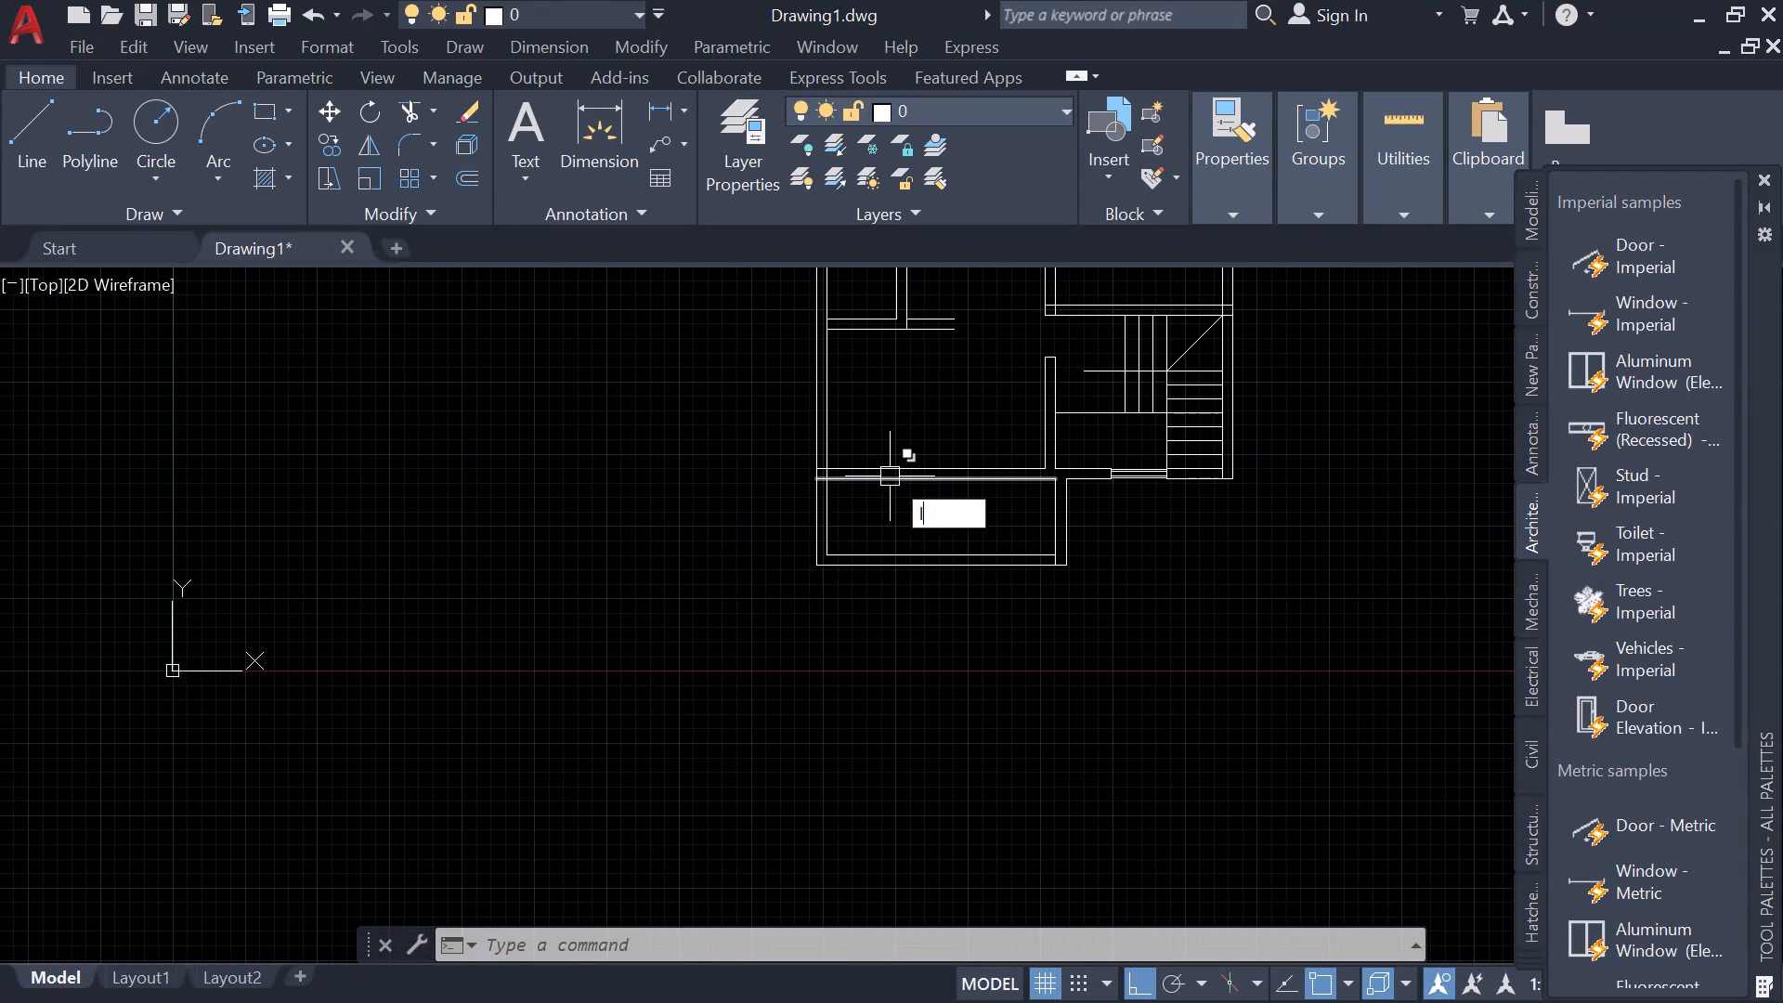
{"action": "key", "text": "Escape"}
Offset the inner face of the left exterior wall 2' to the right to mark a doorway jamb in the lower horizontal wall.
{"action": "type", "text": "o 2"}
{"action": "key", "text": "Return"}
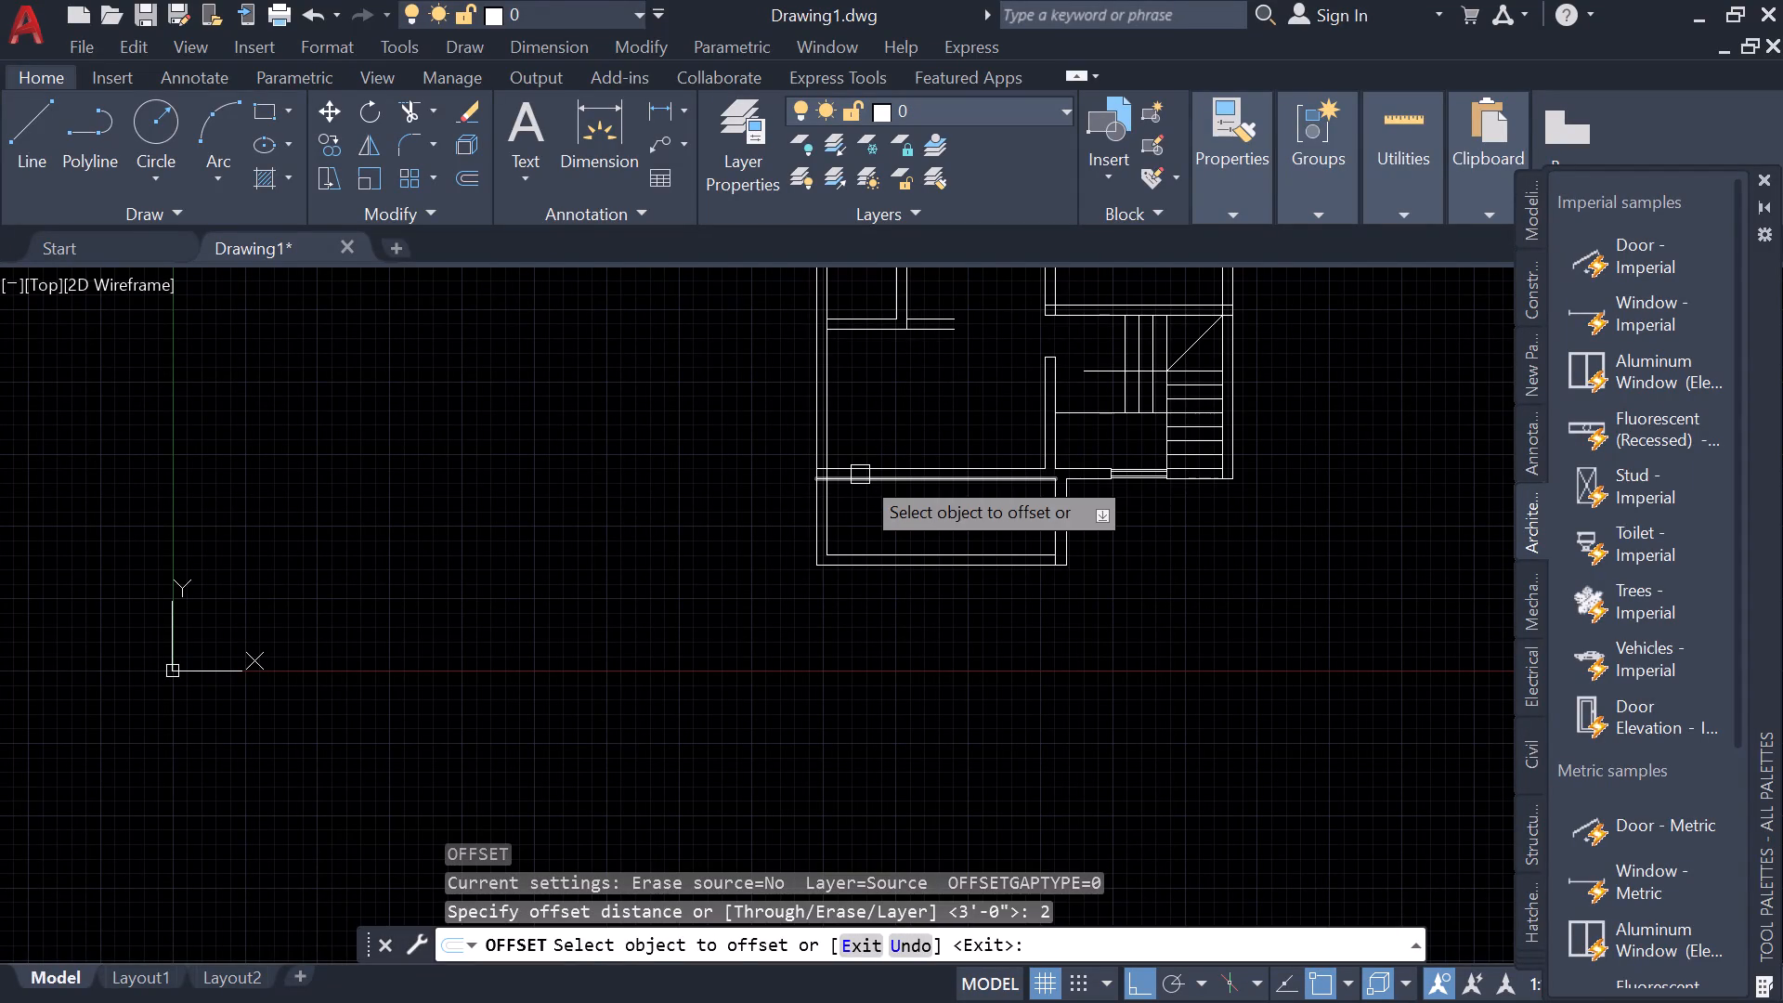
{"action": "scroll", "coordinate": [860, 475], "scroll_direction": "up", "scroll_amount": 5}
{"action": "left_click", "coordinate": [496, 447]}
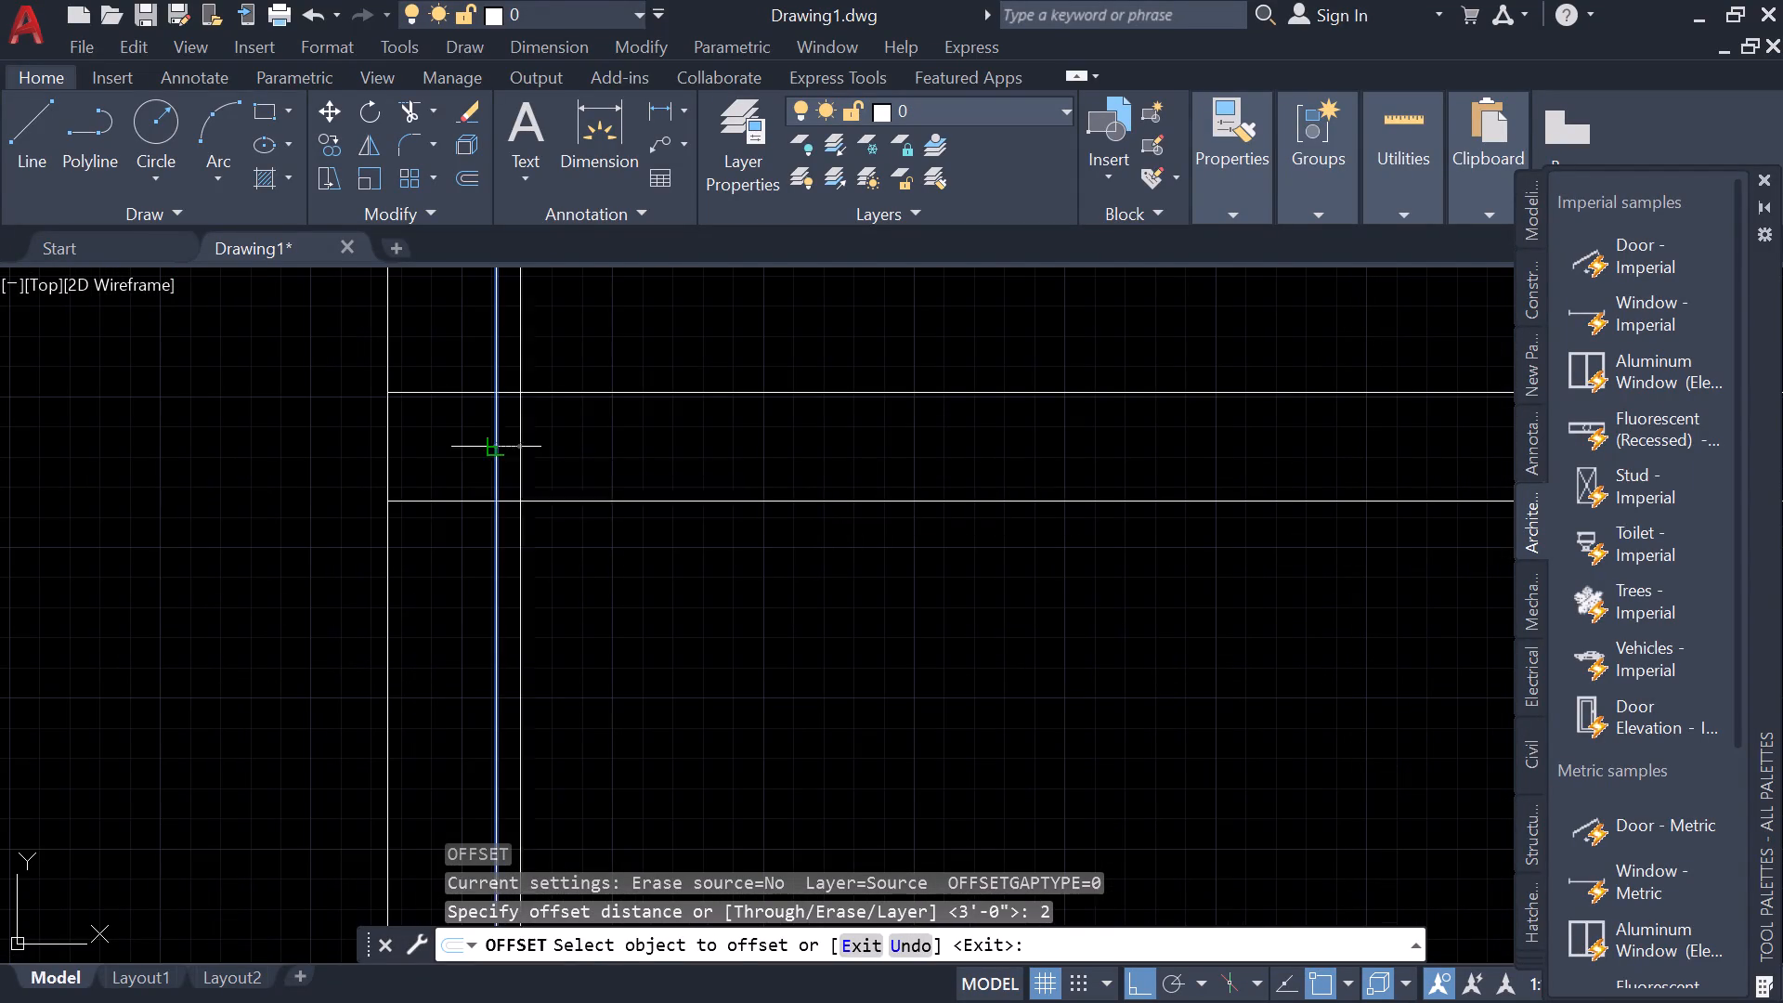
{"action": "type", "text": "2'"}
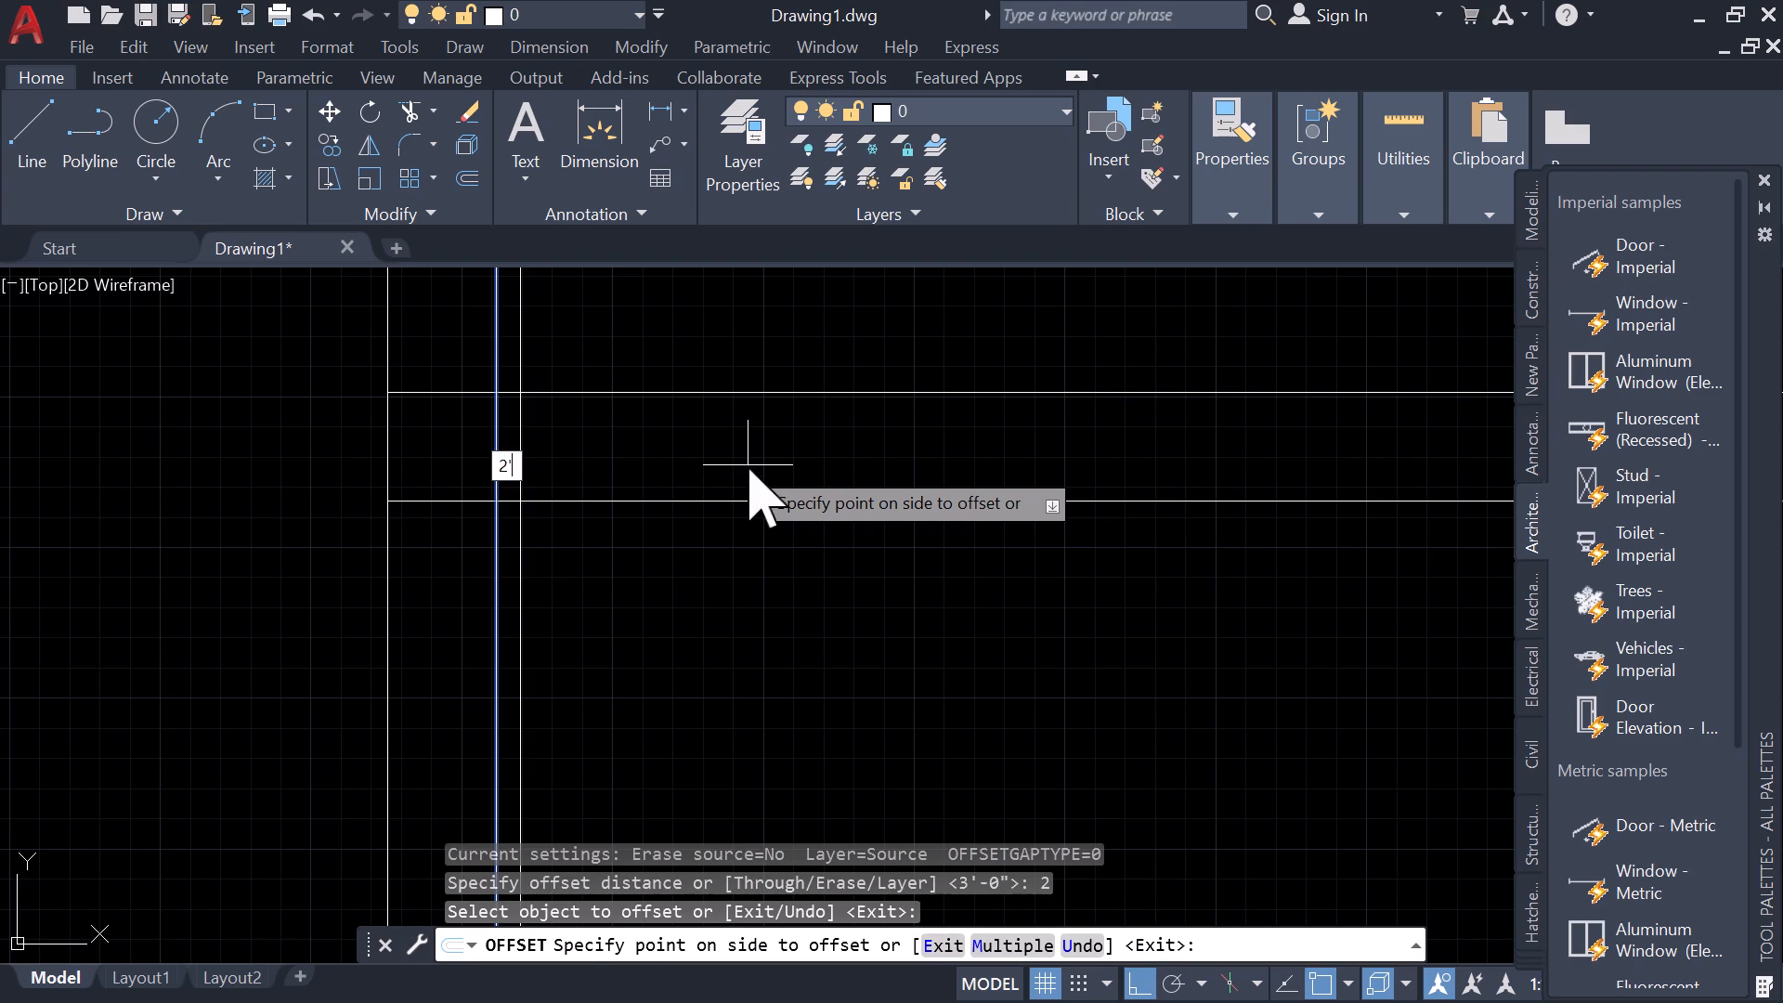
{"action": "key", "text": "Return"}
{"action": "left_click", "coordinate": [748, 465]}
{"action": "key", "text": "Escape"}
{"action": "type", "text": "rt"}
{"action": "key", "text": "Escape"}
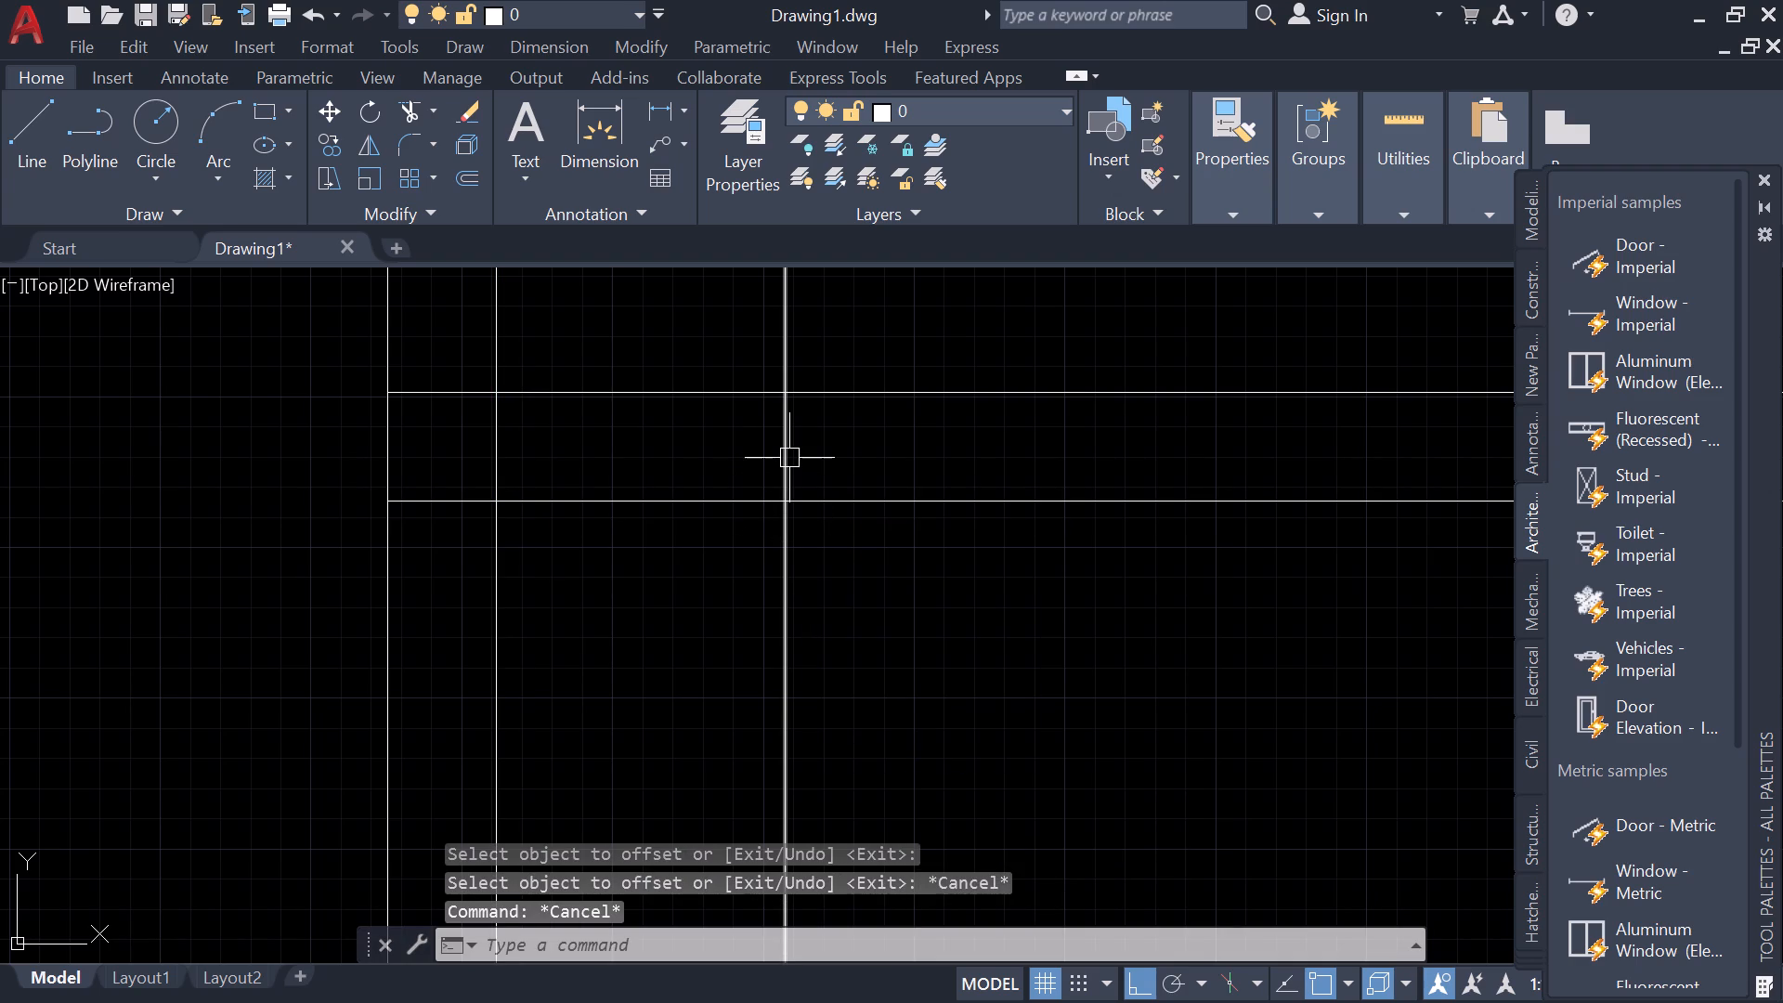
Offset the new jamb line 4' to the right to mark the doorway's opposite side.
{"action": "type", "text": "o"}
{"action": "key", "text": "space"}
{"action": "key", "text": "space"}
{"action": "left_click", "coordinate": [781, 453]}
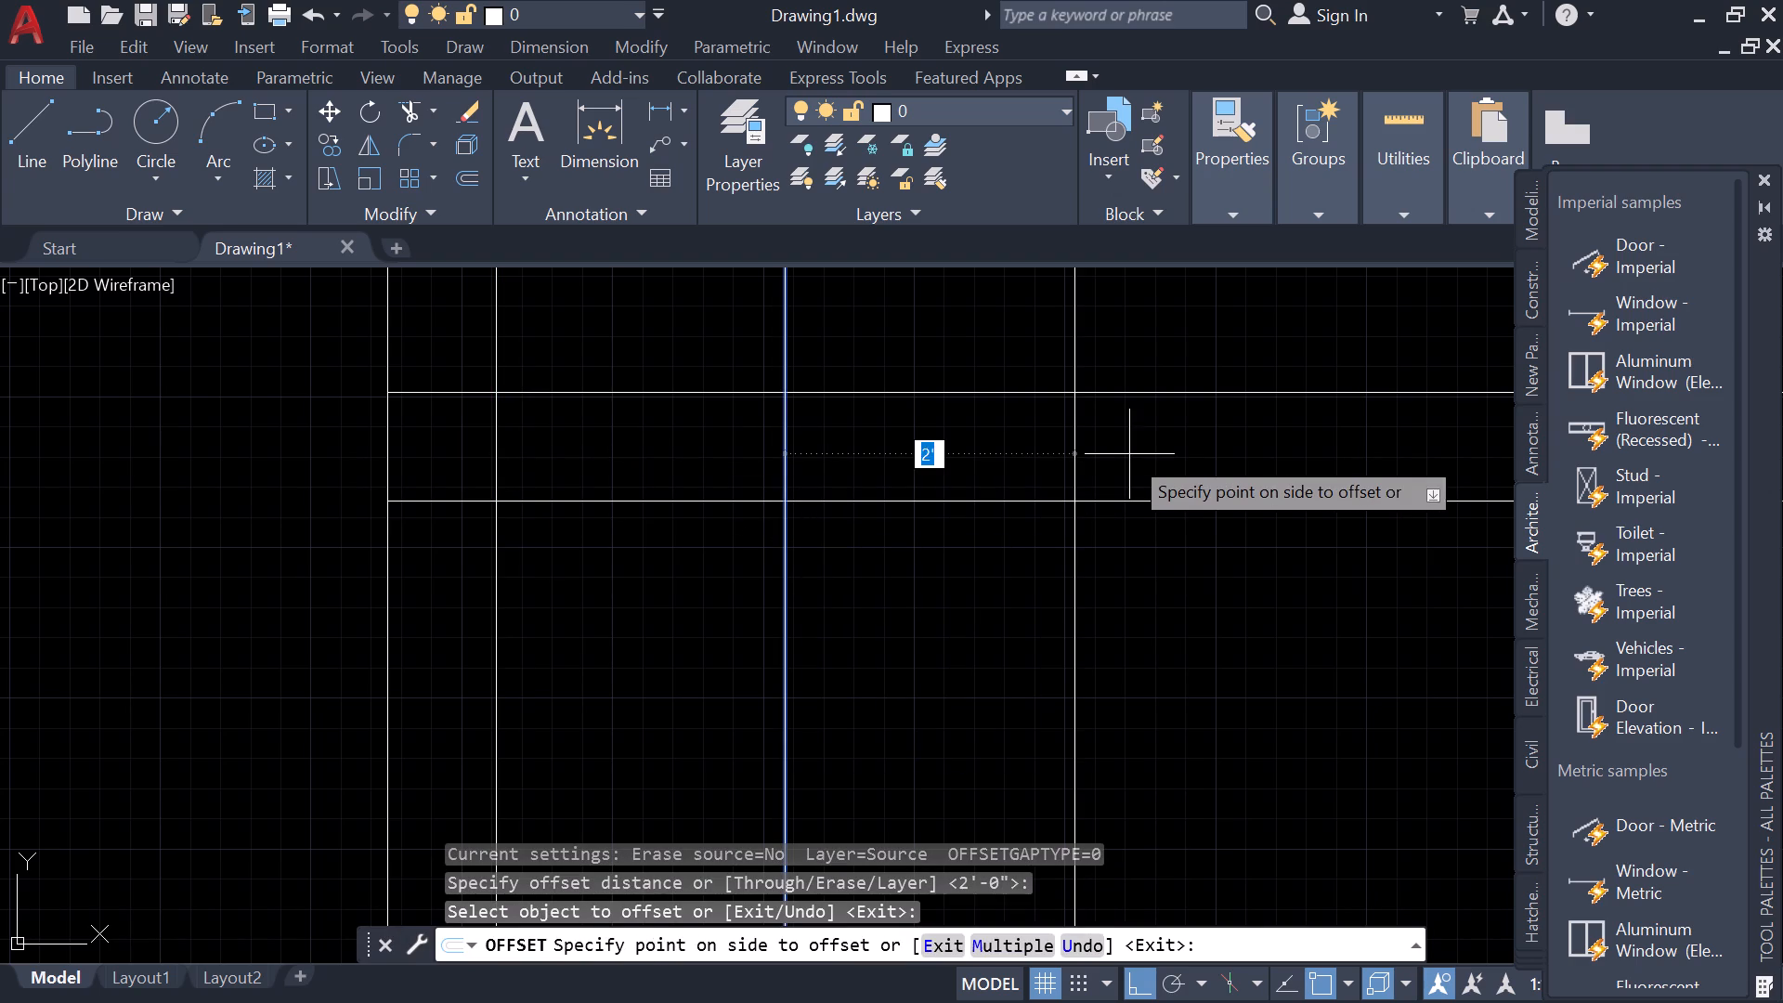
{"action": "key", "text": "5"}
{"action": "key", "text": "BackSpace"}
{"action": "type", "text": "4'"}
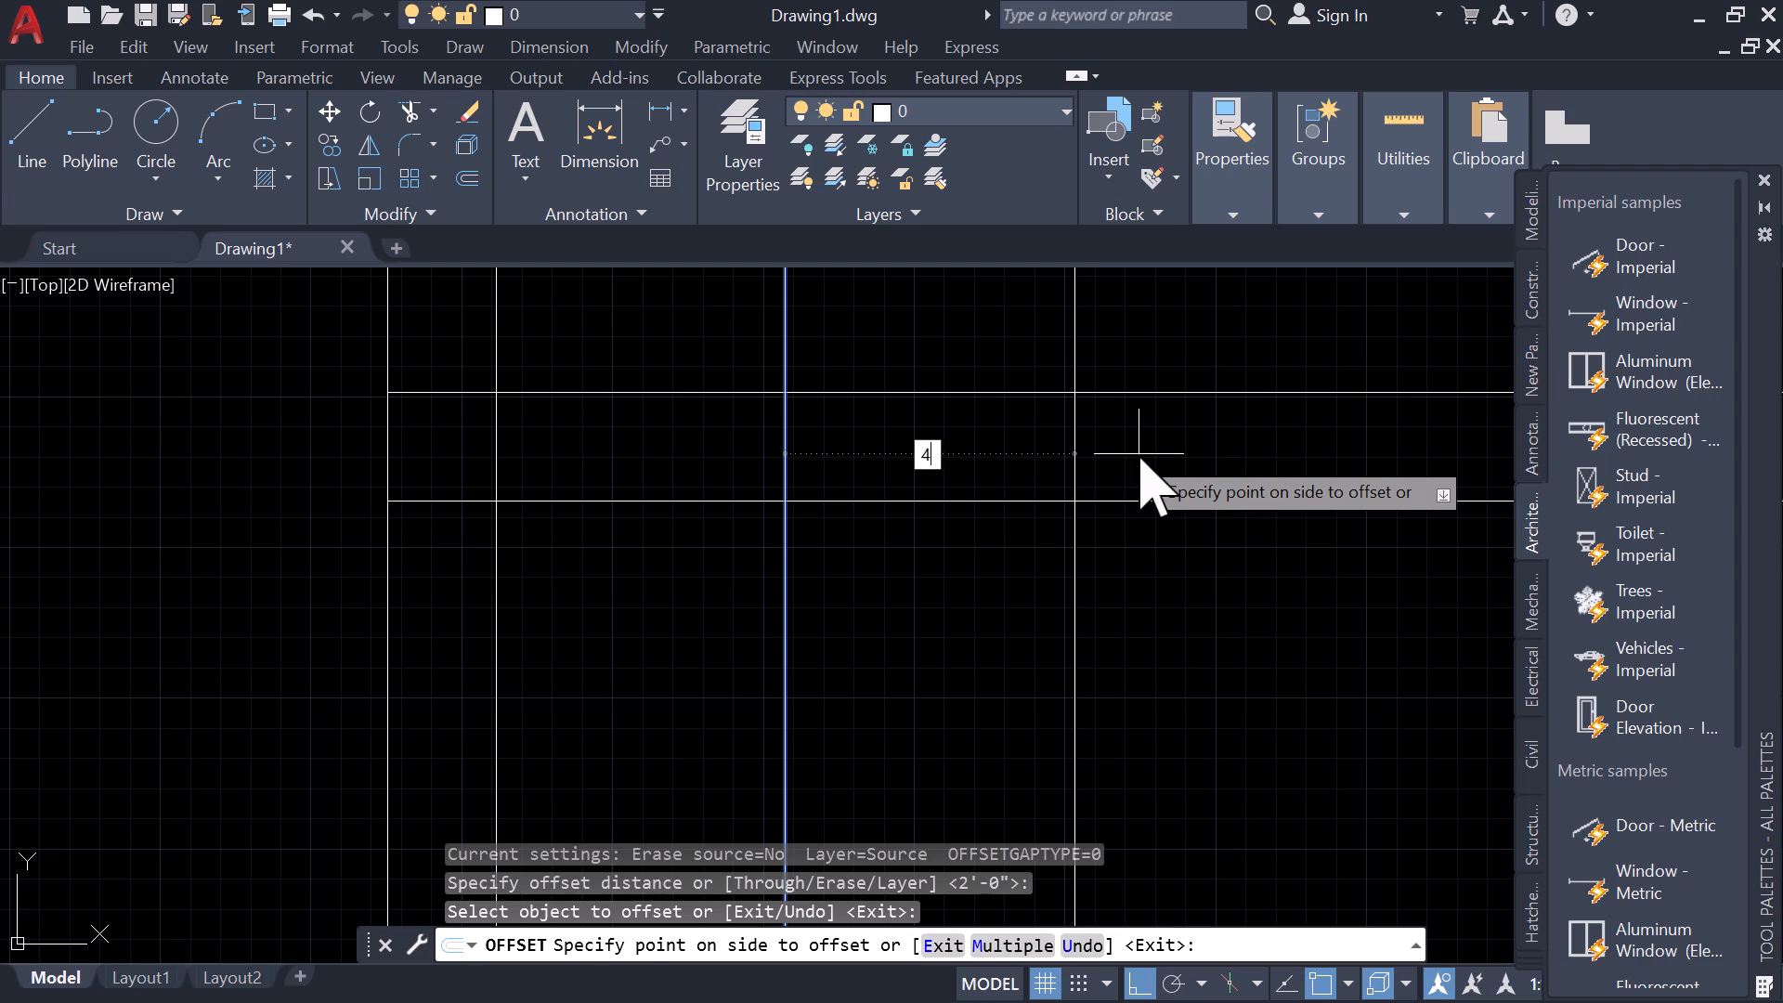
{"action": "key", "text": "Return"}
{"action": "key", "text": "Escape"}
Trim the wall faces between the jamb lines and the excess jamb lengths to open the 4' doorway in the lower wall.
{"action": "type", "text": "tr"}
{"action": "key", "text": "space"}
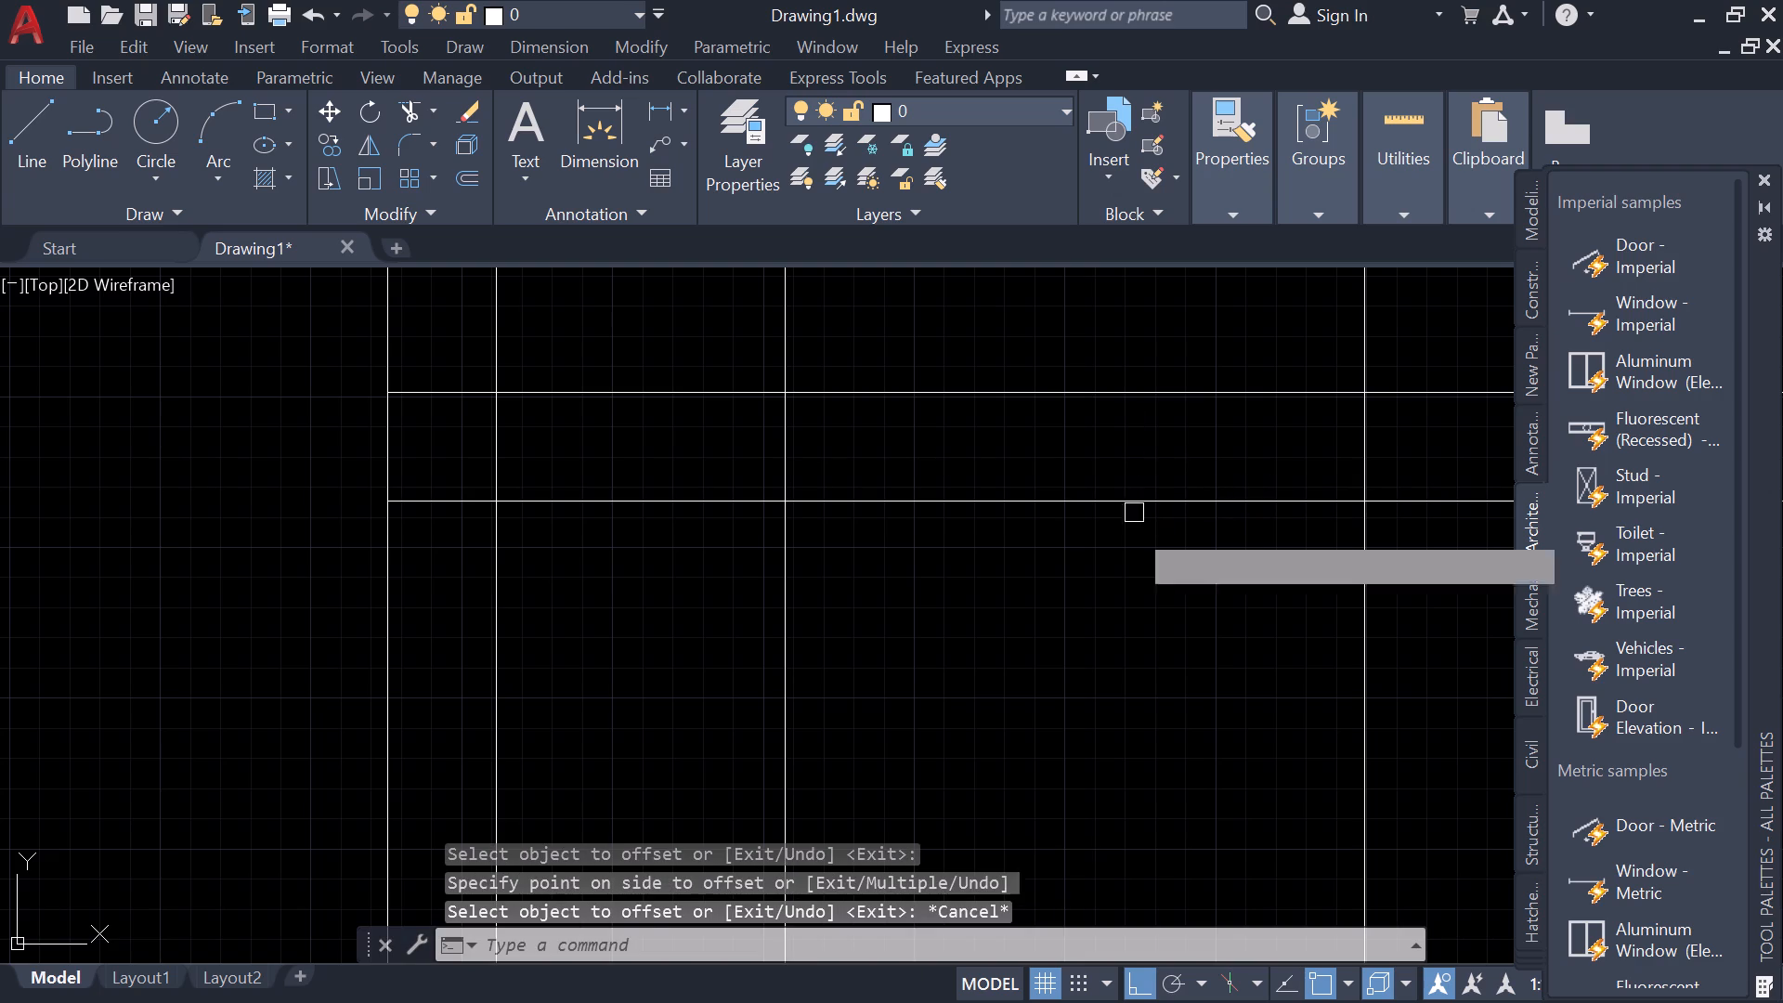
{"action": "left_click_drag", "start_coordinate": [687, 645], "coordinate": [739, 319]}
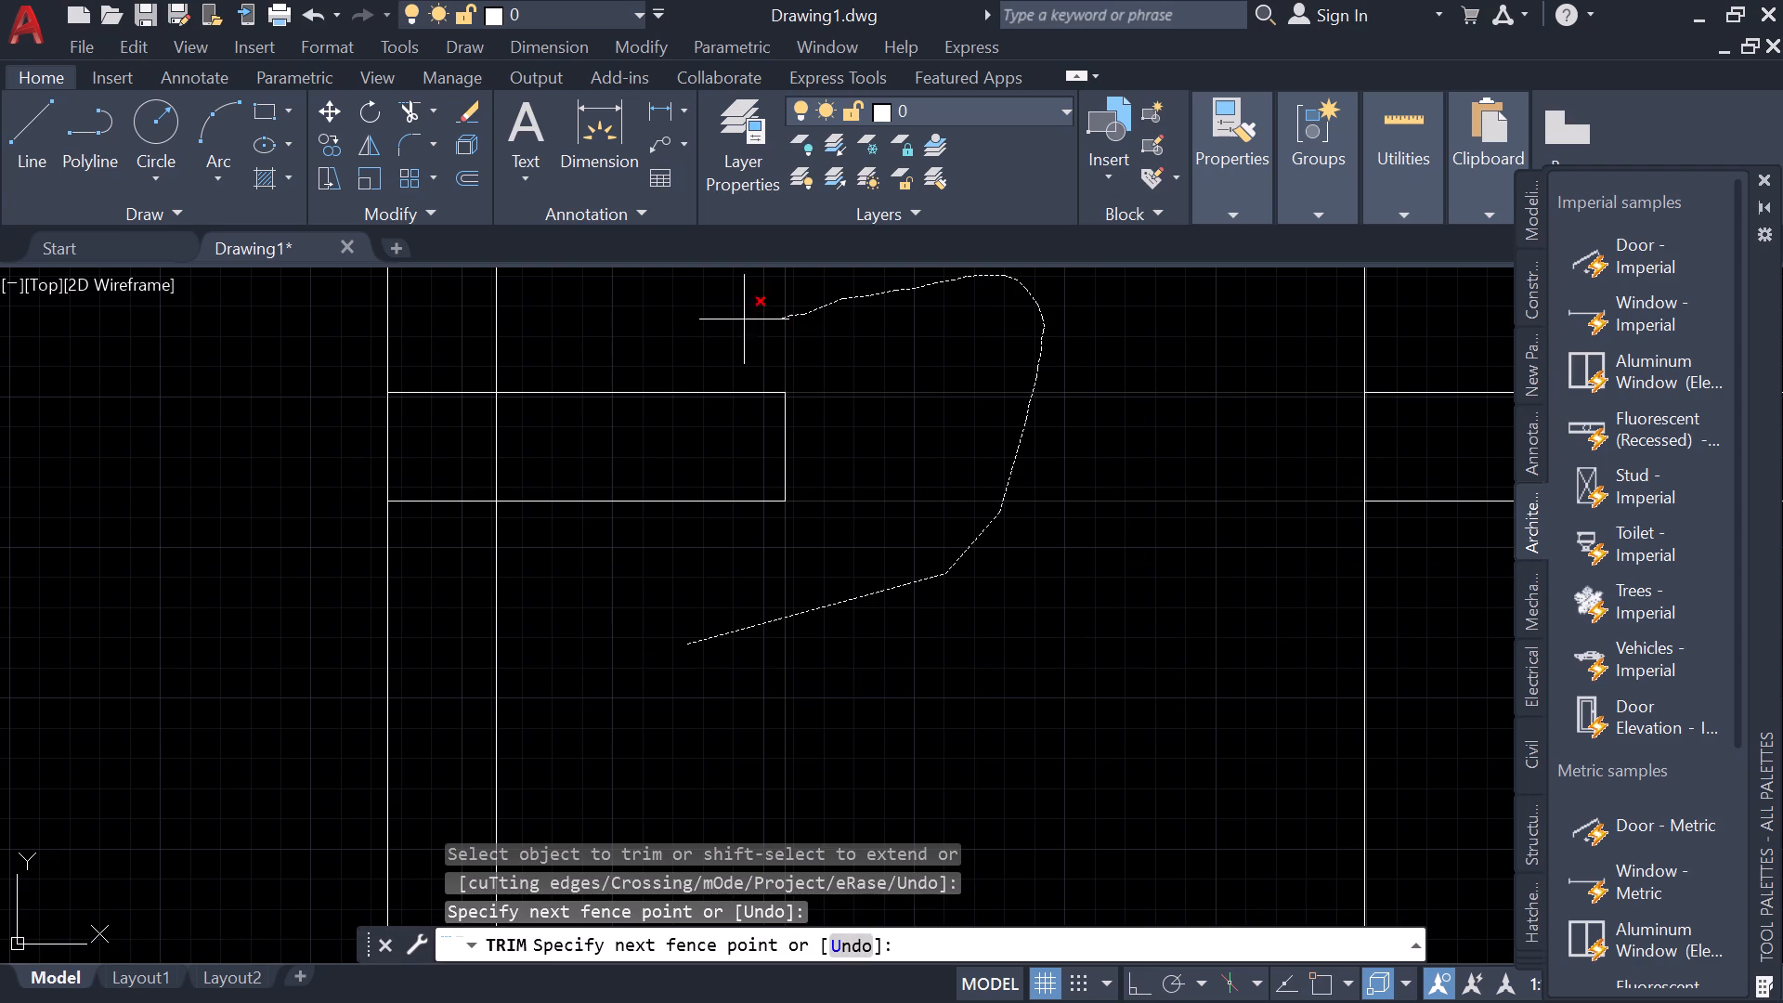
{"action": "left_click_drag", "start_coordinate": [739, 319], "coordinate": [1483, 775]}
{"action": "scroll", "coordinate": [1423, 757], "scroll_direction": "down", "scroll_amount": 2}
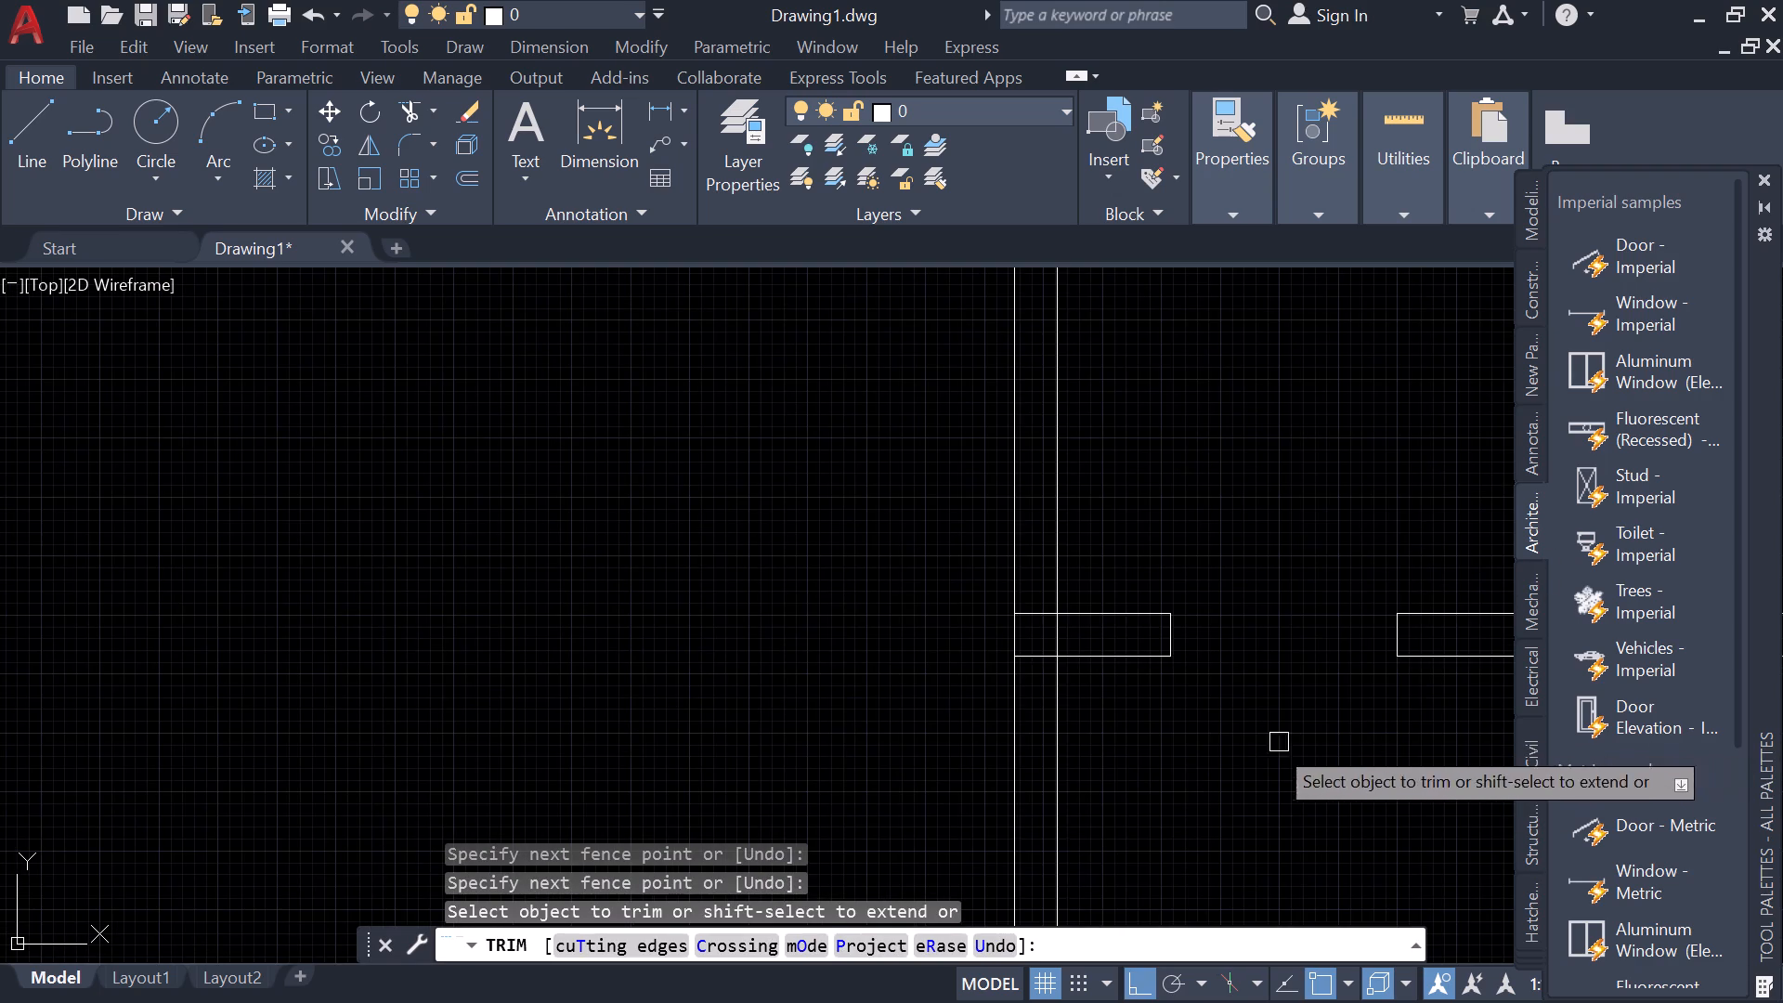
{"action": "middle_click_drag", "start_coordinate": [1095, 751], "coordinate": [944, 726]}
{"action": "scroll", "coordinate": [1095, 751], "scroll_direction": "down", "scroll_amount": 3}
{"action": "scroll", "coordinate": [1087, 736], "scroll_direction": "up", "scroll_amount": 2}
{"action": "middle_click_drag", "start_coordinate": [1088, 738], "coordinate": [509, 840]}
{"action": "scroll", "coordinate": [509, 840], "scroll_direction": "down", "scroll_amount": 4}
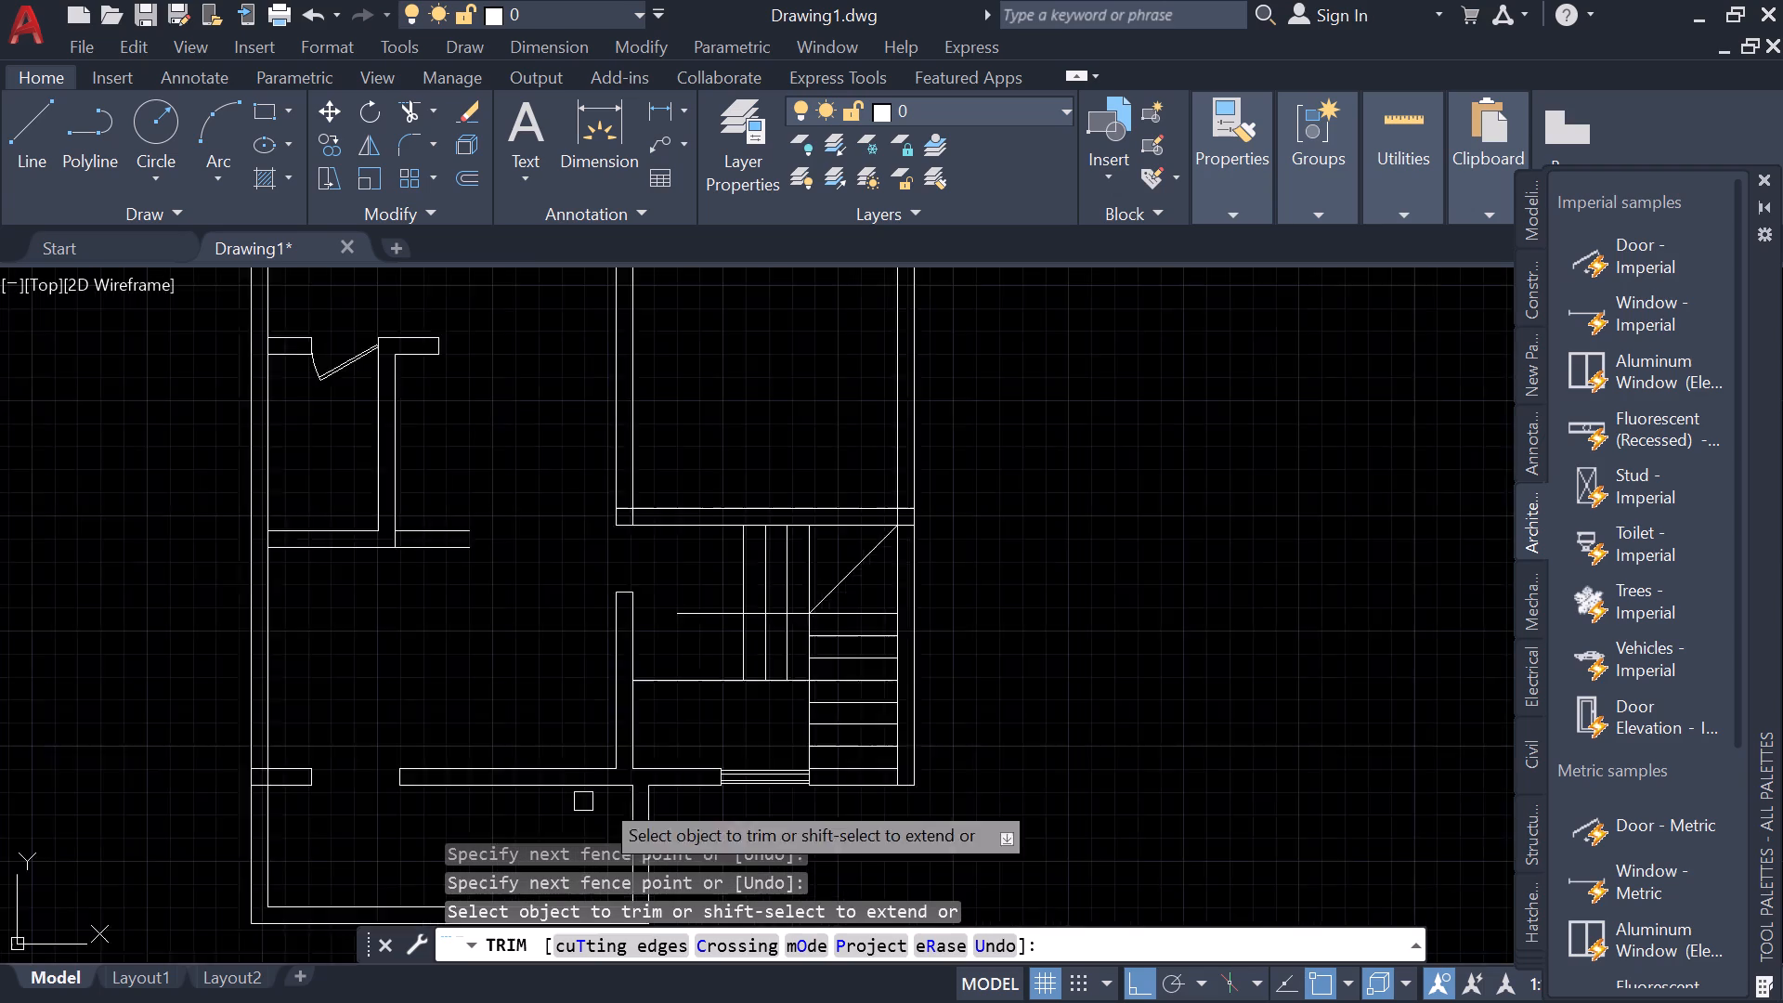
{"action": "key", "text": "Escape"}
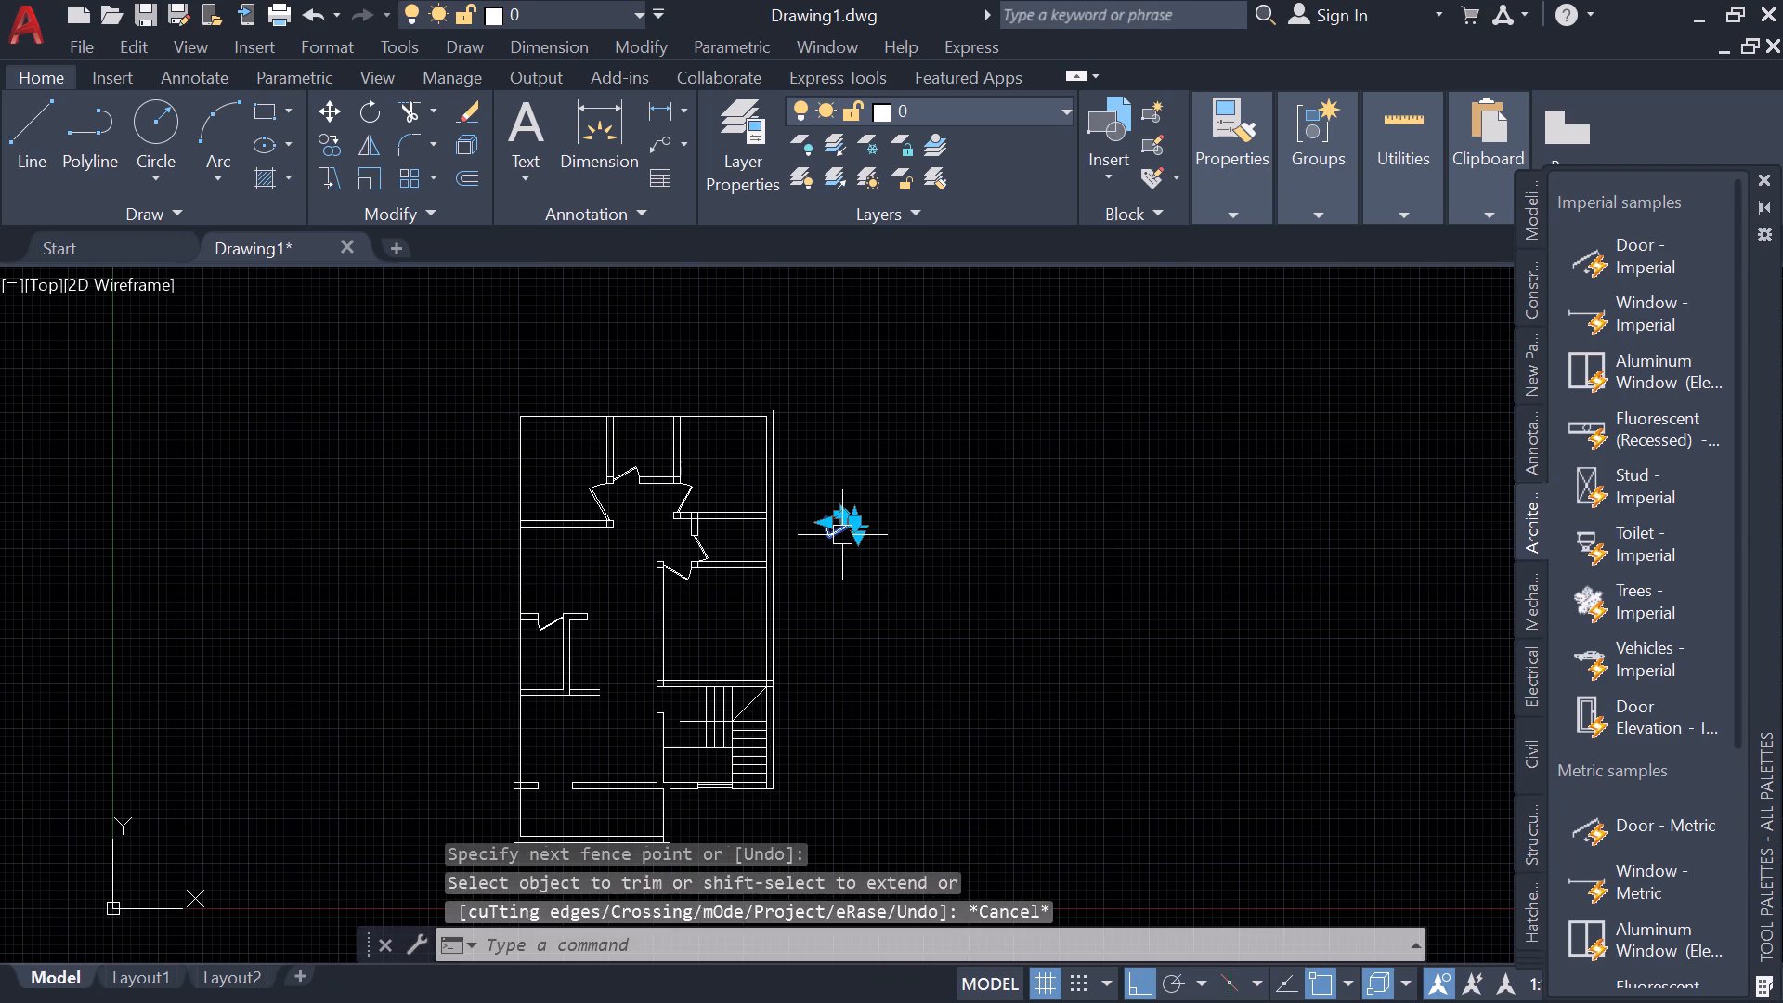
Flip the spare door vertically and horizontally so it is hinged on its left side and swings upward.
{"action": "left_click", "coordinate": [842, 535]}
{"action": "left_click", "coordinate": [846, 515]}
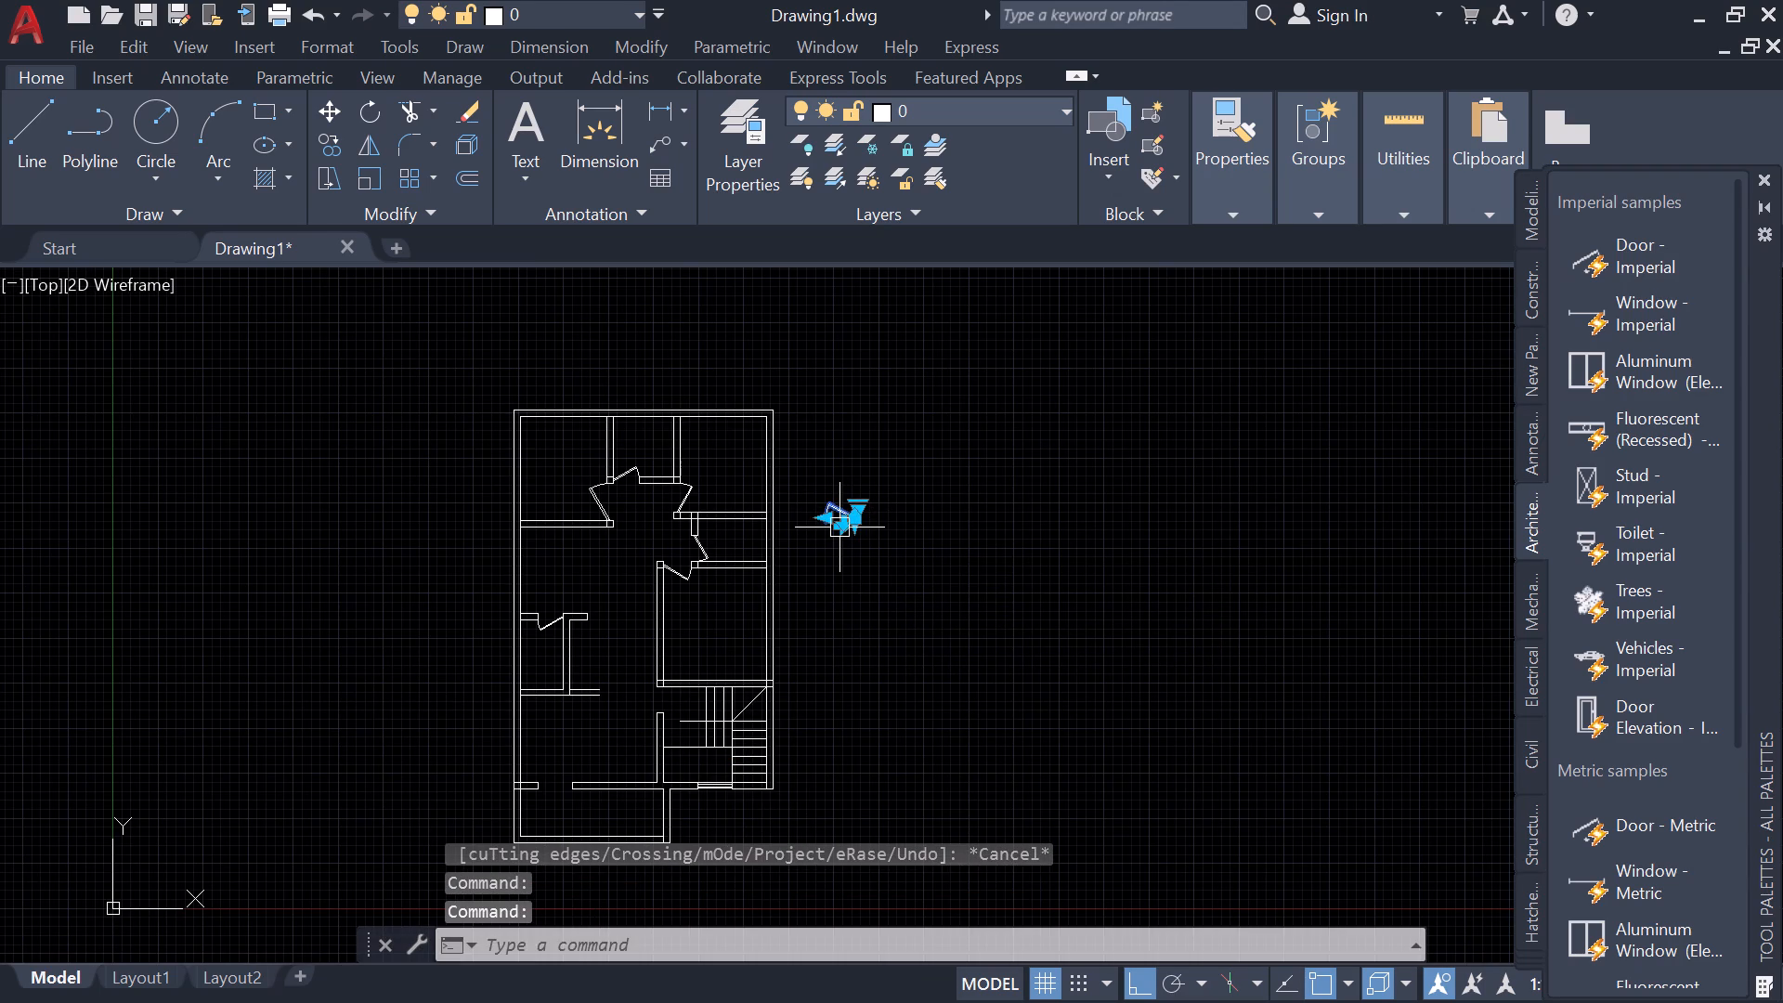
{"action": "left_click", "coordinate": [834, 529]}
Copy the flipped spare door from its hinge-side base corner to the lower corner of the left jamb in the lower wall's doorway.
{"action": "type", "text": "co"}
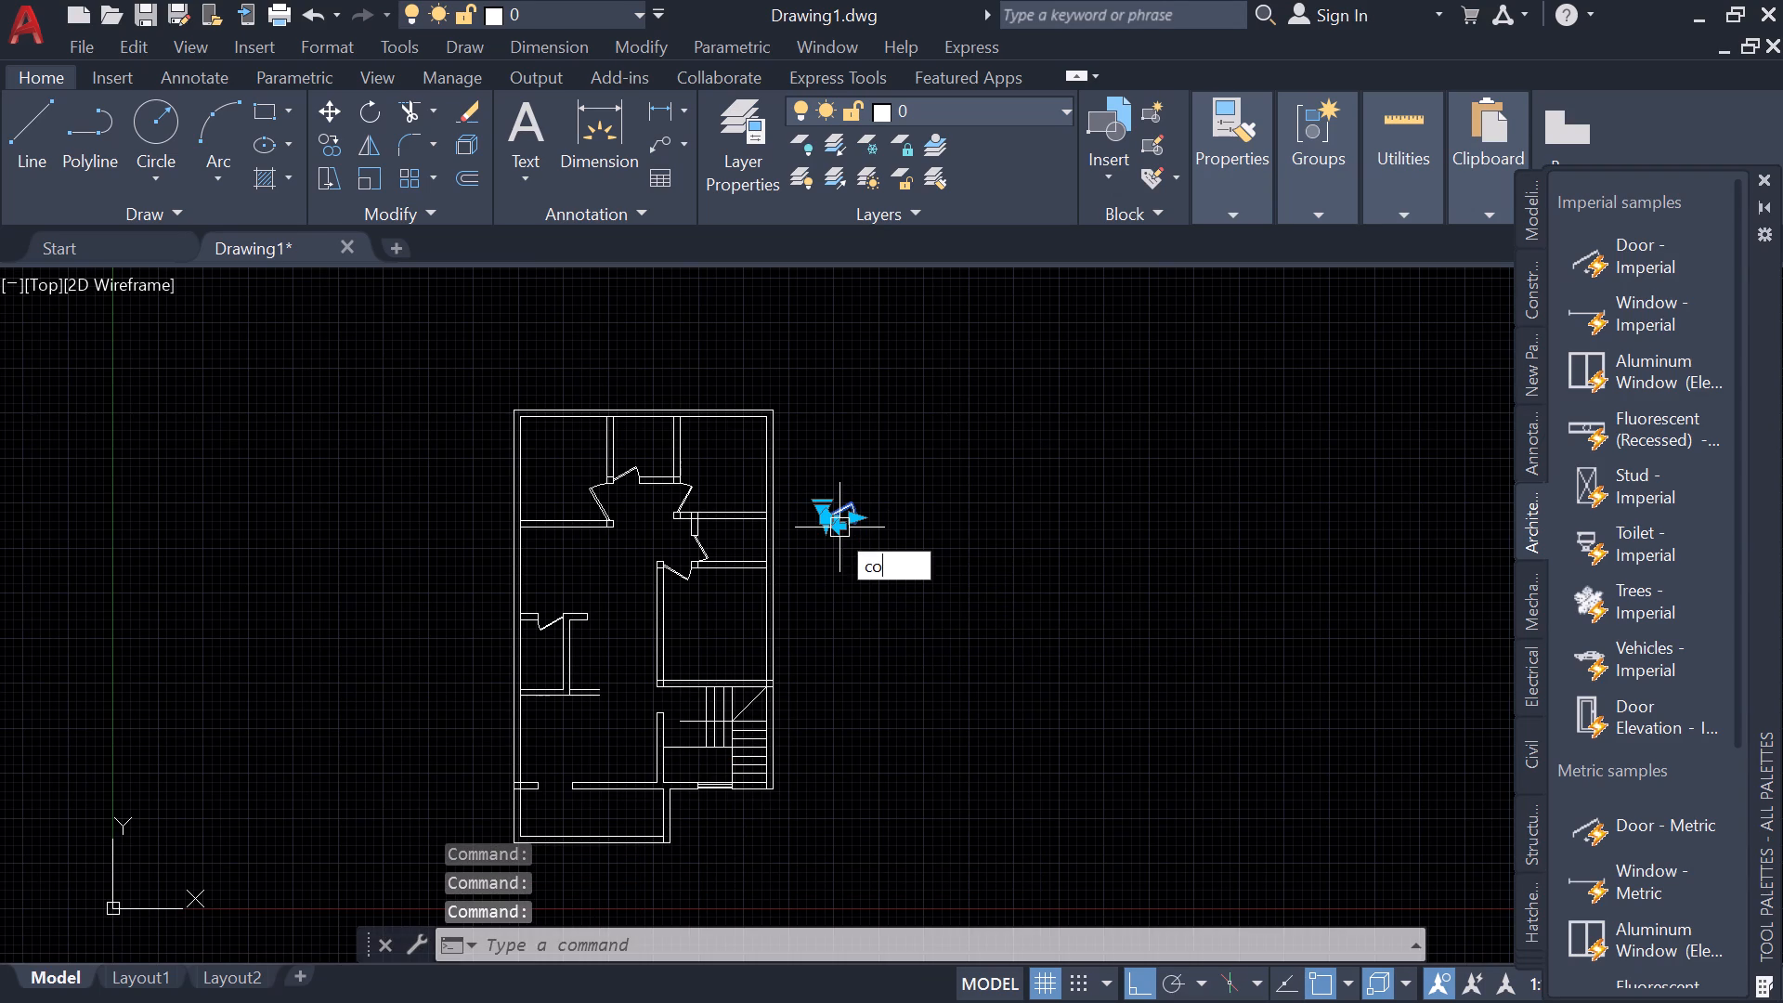
{"action": "key", "text": "space"}
{"action": "scroll", "coordinate": [831, 523], "scroll_direction": "up", "scroll_amount": 4}
{"action": "left_click", "coordinate": [803, 521]}
{"action": "scroll", "coordinate": [718, 633], "scroll_direction": "down", "scroll_amount": 3}
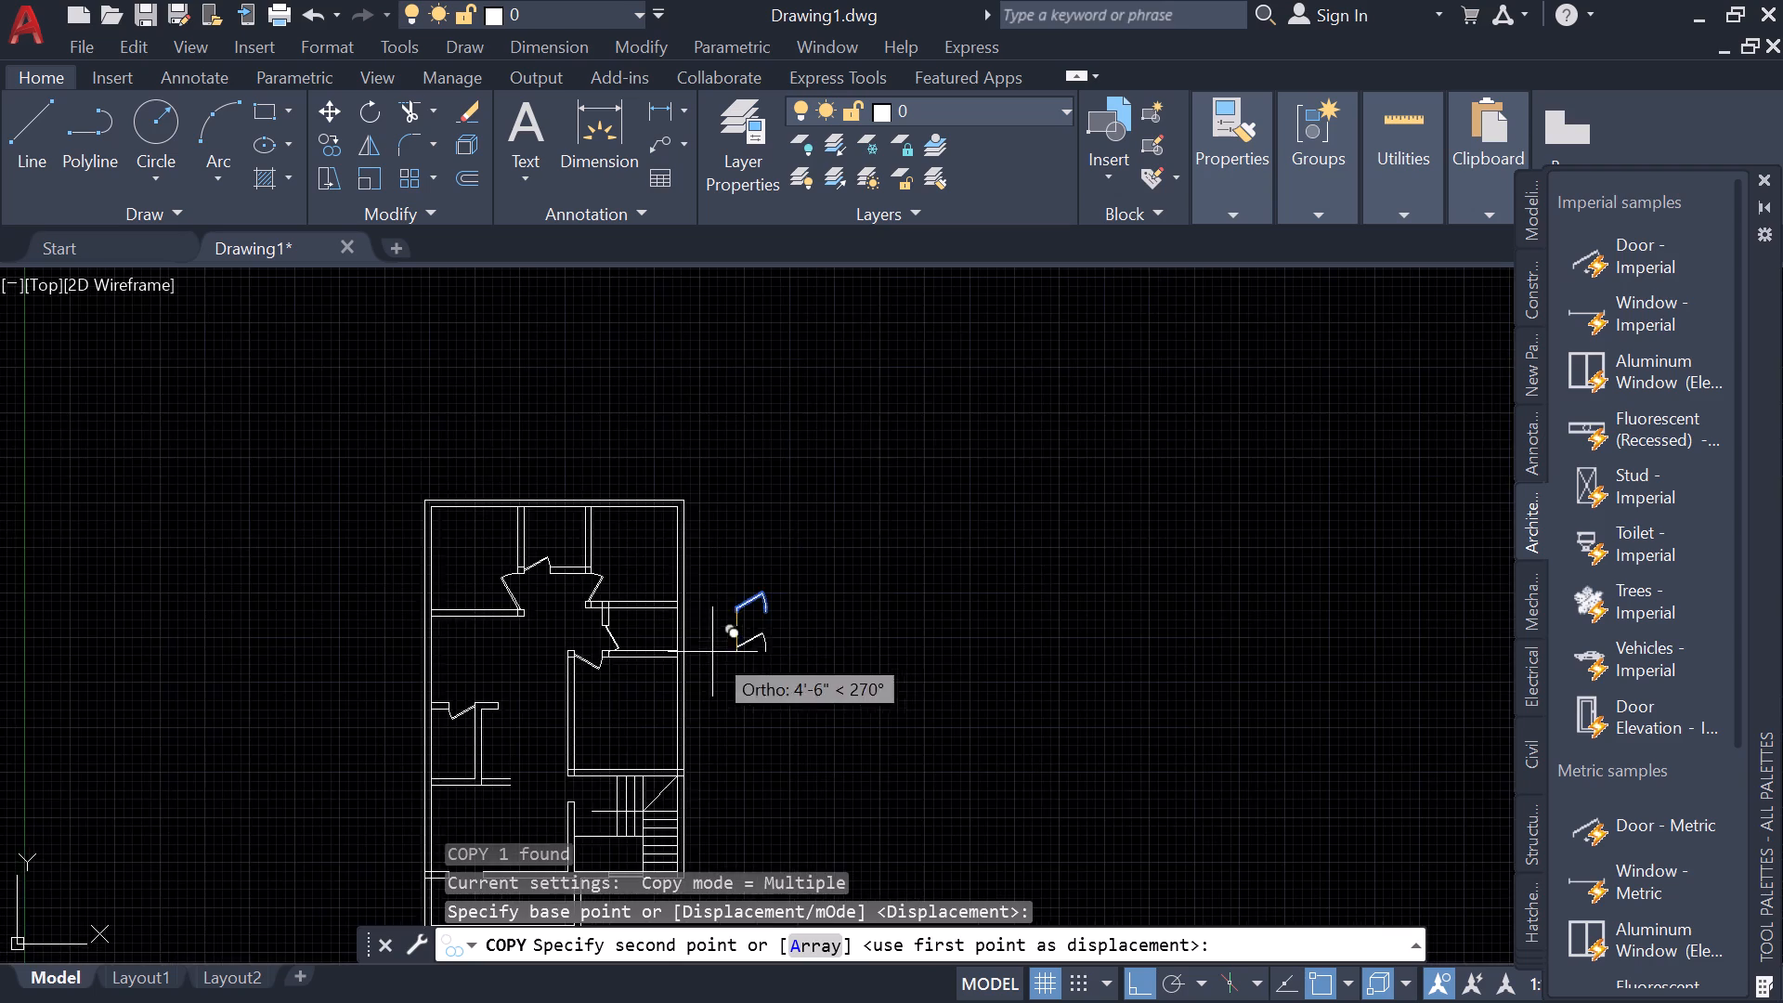
{"action": "middle_click_drag", "start_coordinate": [749, 657], "coordinate": [1234, 380]}
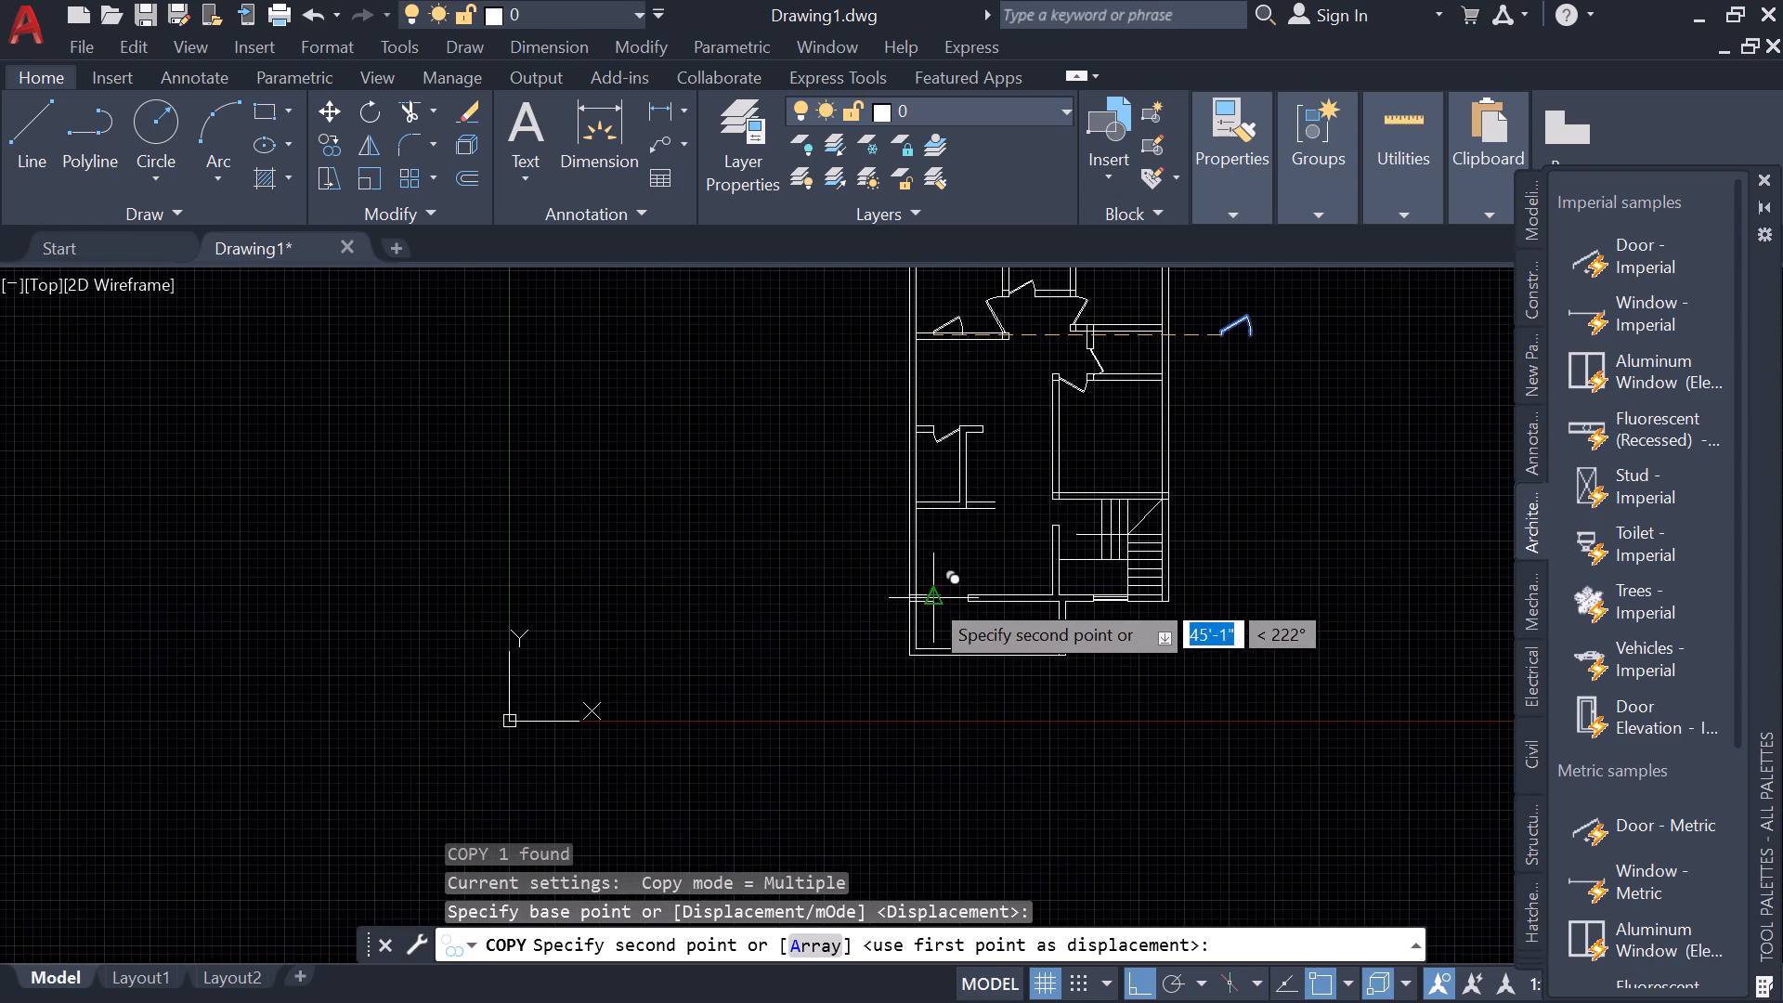
{"action": "scroll", "coordinate": [929, 597], "scroll_direction": "up", "scroll_amount": 6}
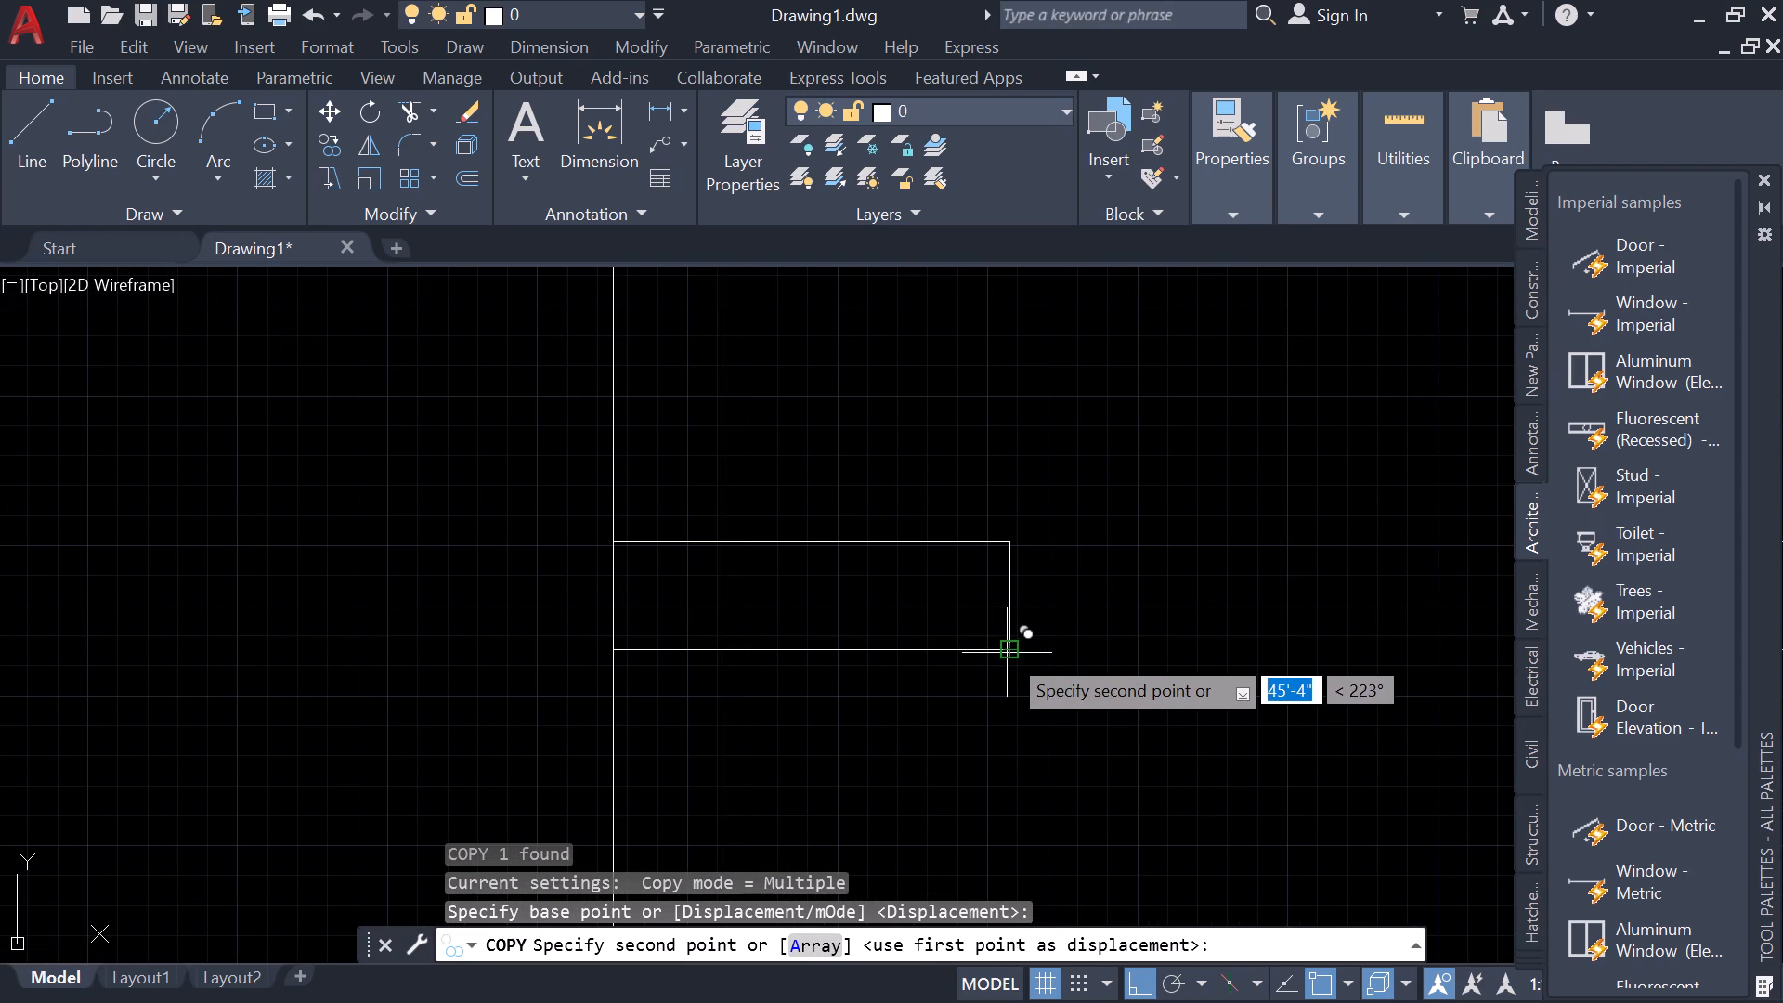
{"action": "left_click", "coordinate": [1007, 653]}
{"action": "scroll", "coordinate": [1087, 641], "scroll_direction": "down", "scroll_amount": 1}
{"action": "key", "text": "Escape"}
Scale the copied door from its lower hinge-side corner so it stretches across the 4' opening to the opposite jamb.
{"action": "left_click", "coordinate": [1132, 608]}
{"action": "left_click", "coordinate": [1125, 521]}
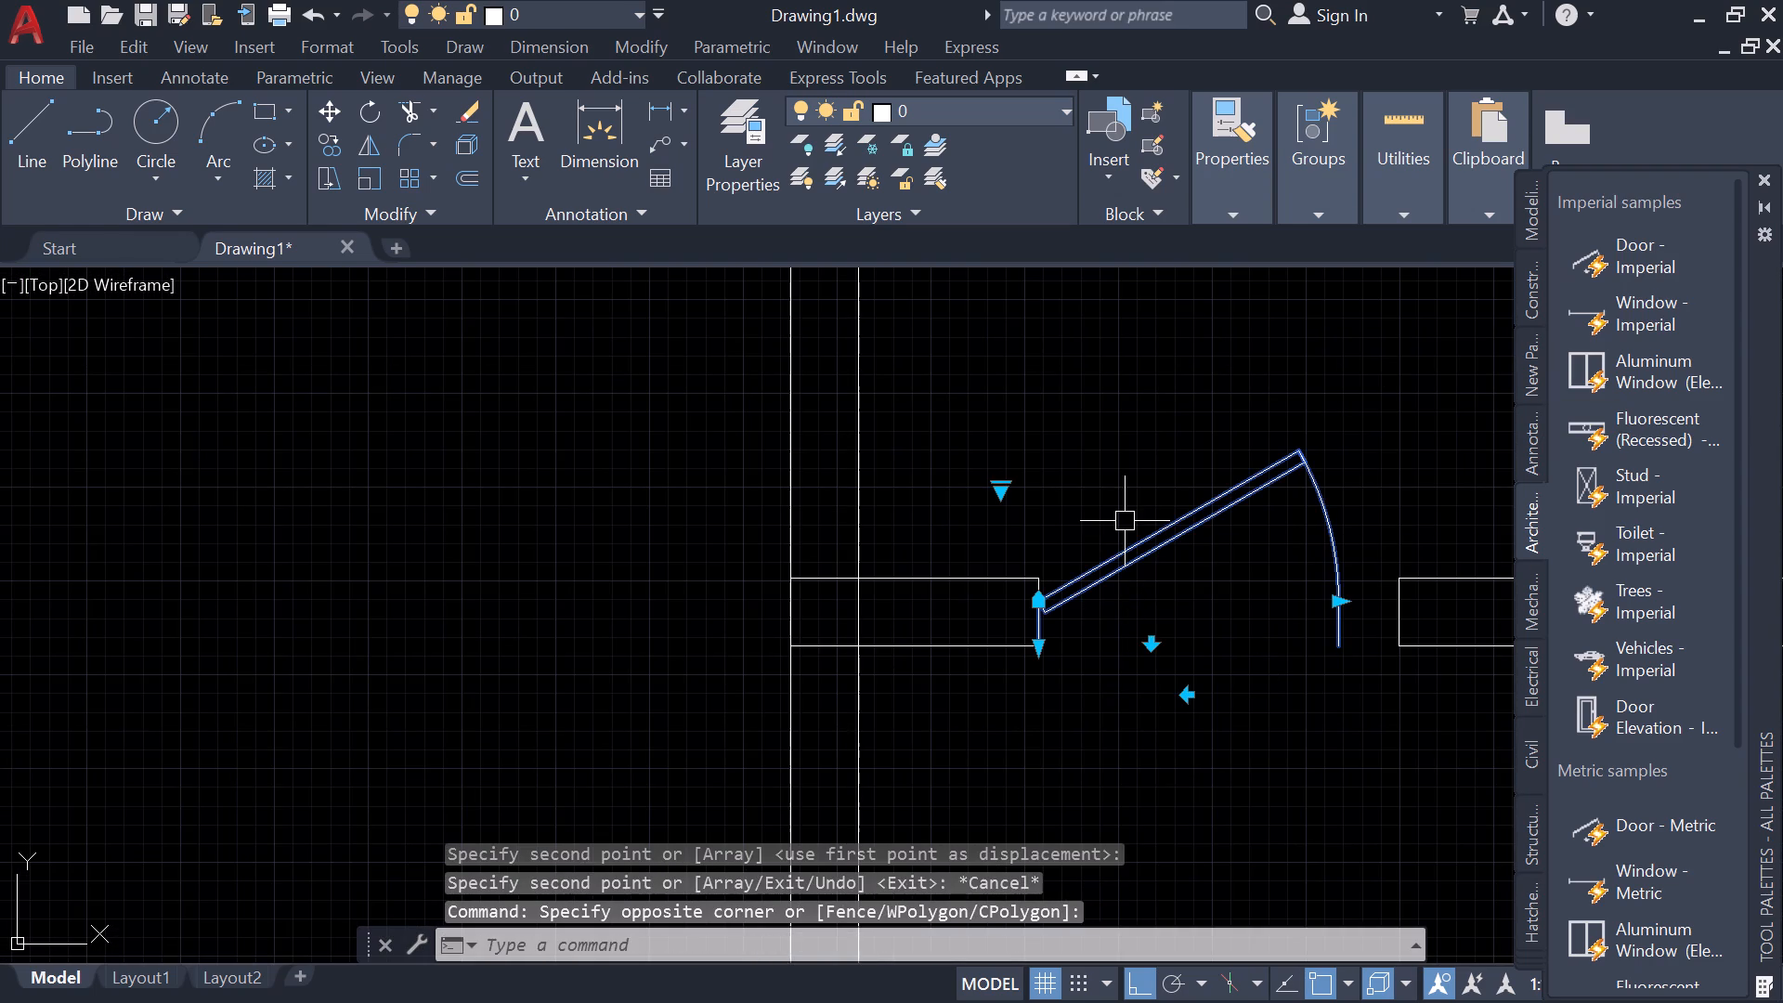
{"action": "type", "text": "sc"}
{"action": "key", "text": "space"}
{"action": "left_click", "coordinate": [1034, 648]}
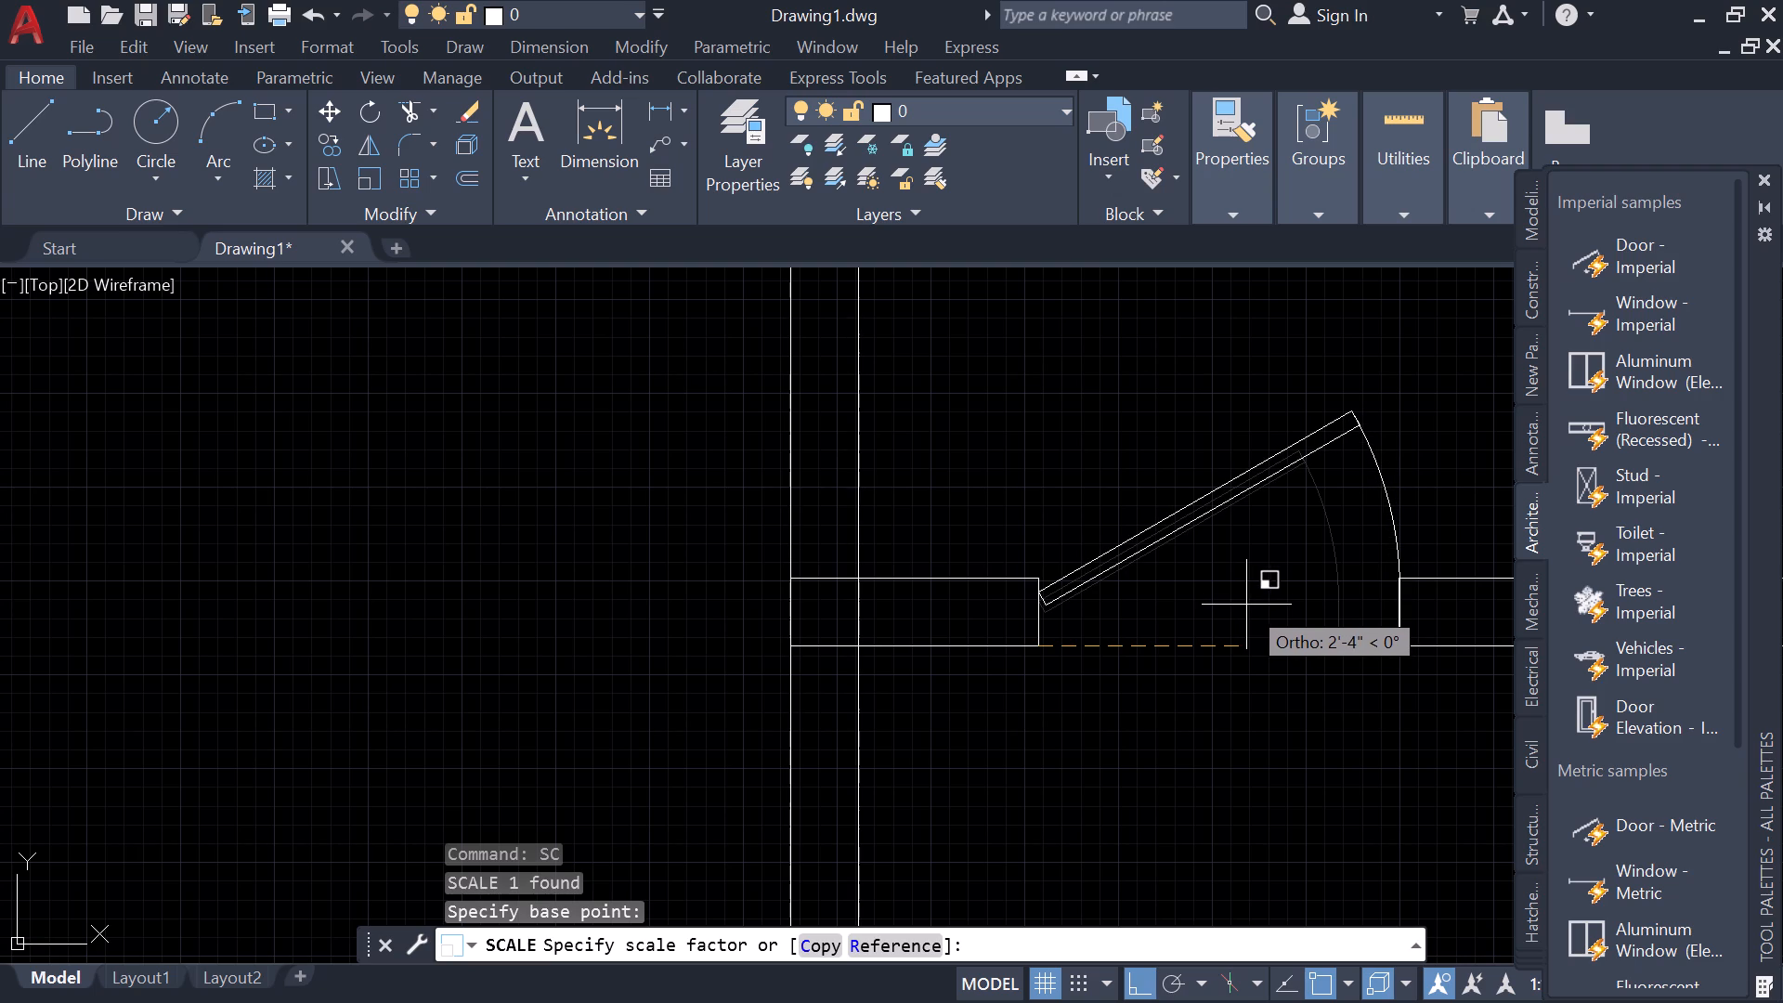
{"action": "left_click", "coordinate": [1246, 605]}
{"action": "scroll", "coordinate": [1282, 590], "scroll_direction": "down", "scroll_amount": 1}
{"action": "scroll", "coordinate": [1347, 577], "scroll_direction": "up", "scroll_amount": 4}
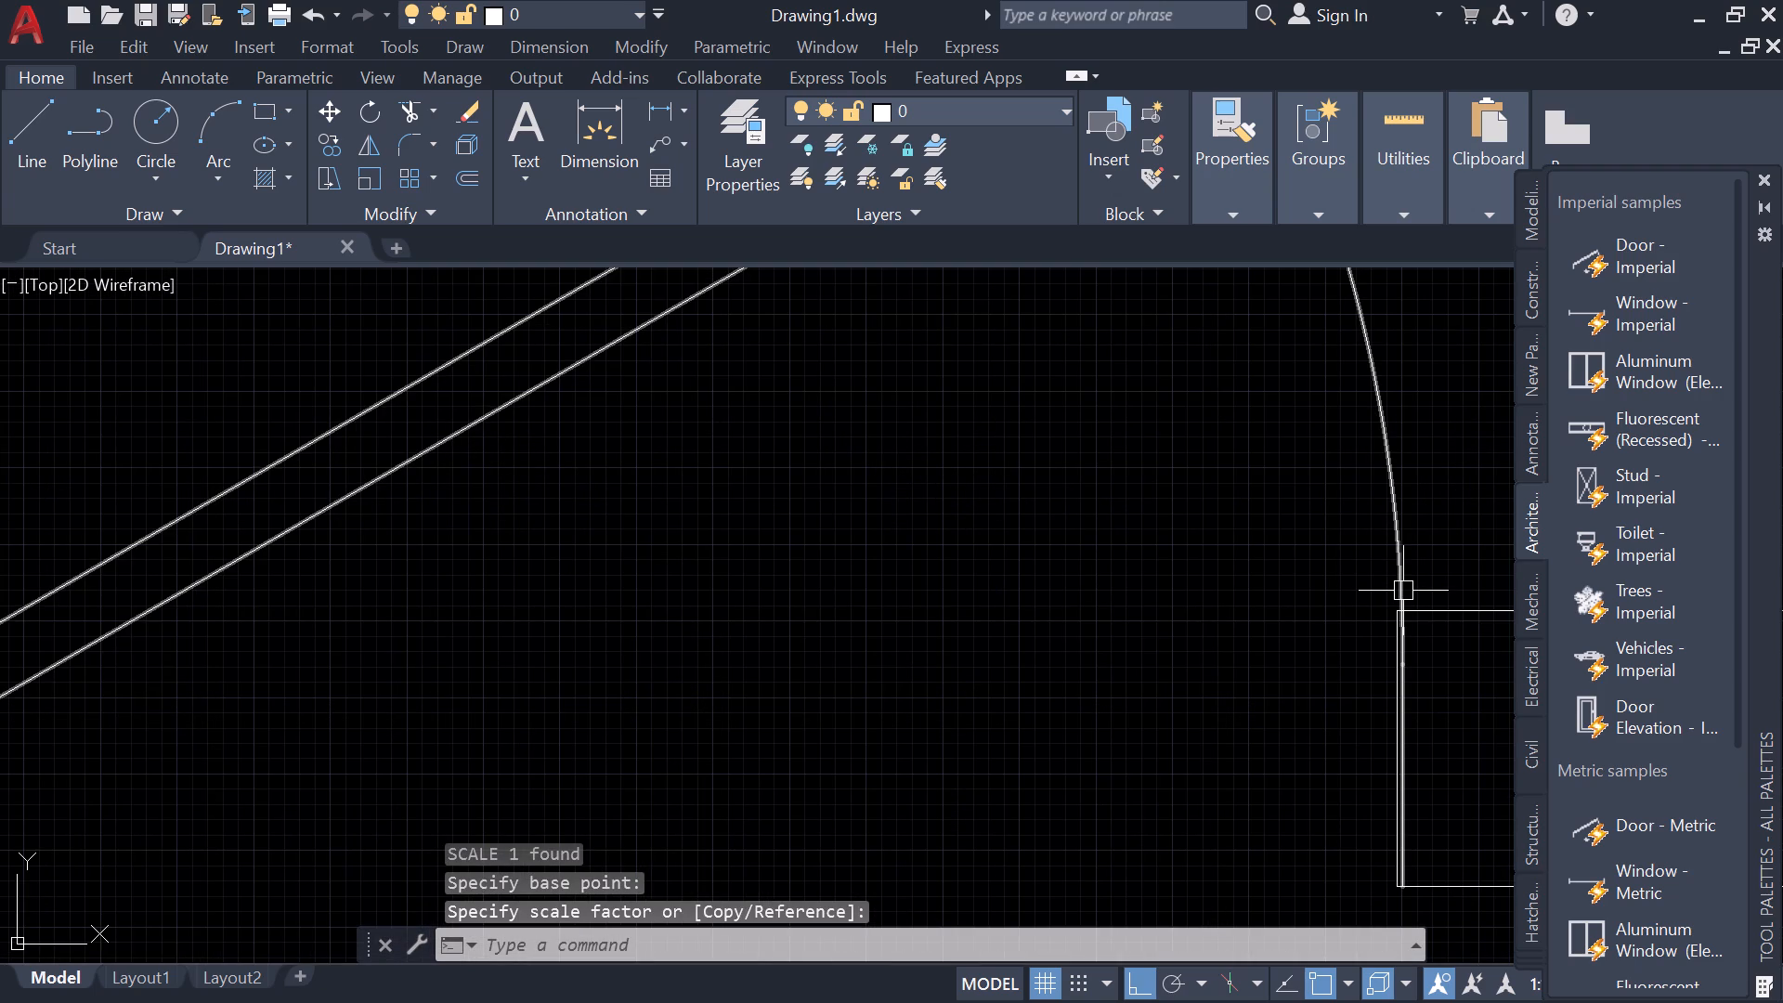
{"action": "scroll", "coordinate": [1231, 656], "scroll_direction": "down", "scroll_amount": 2}
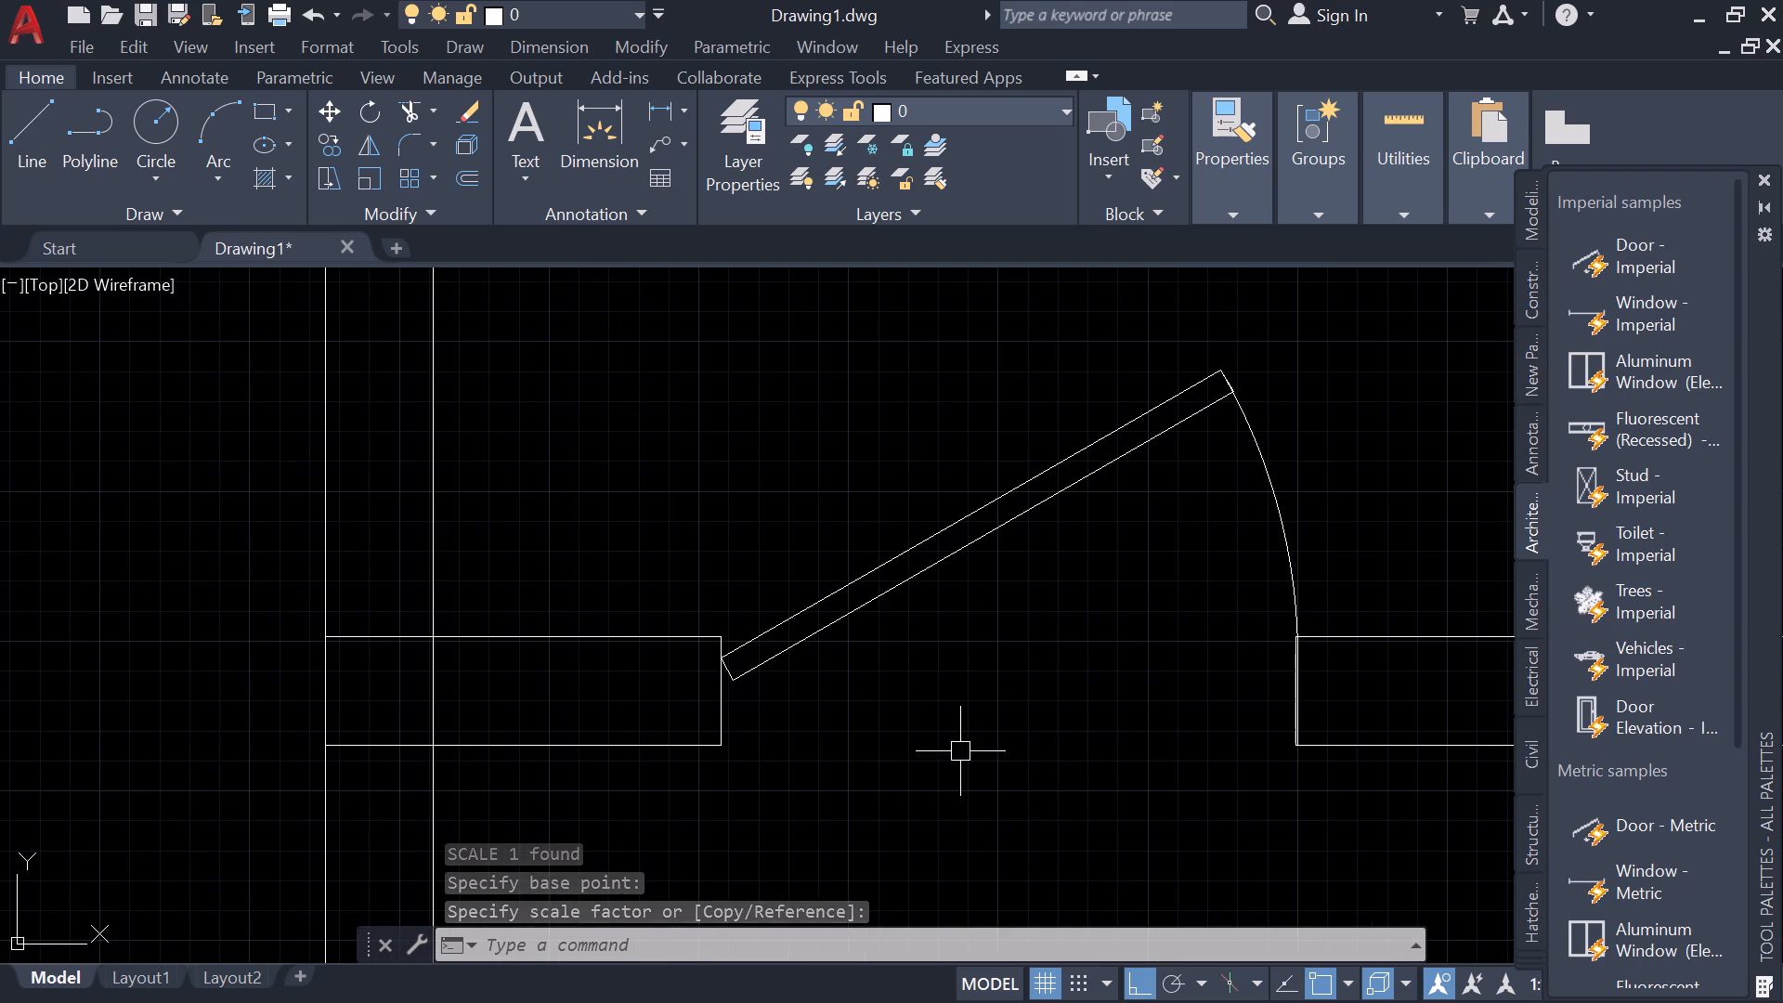
Rescale the lower-wall door from the same jamb corner to fit its swing end exactly against the opposite jamb.
{"action": "left_click", "coordinate": [812, 627]}
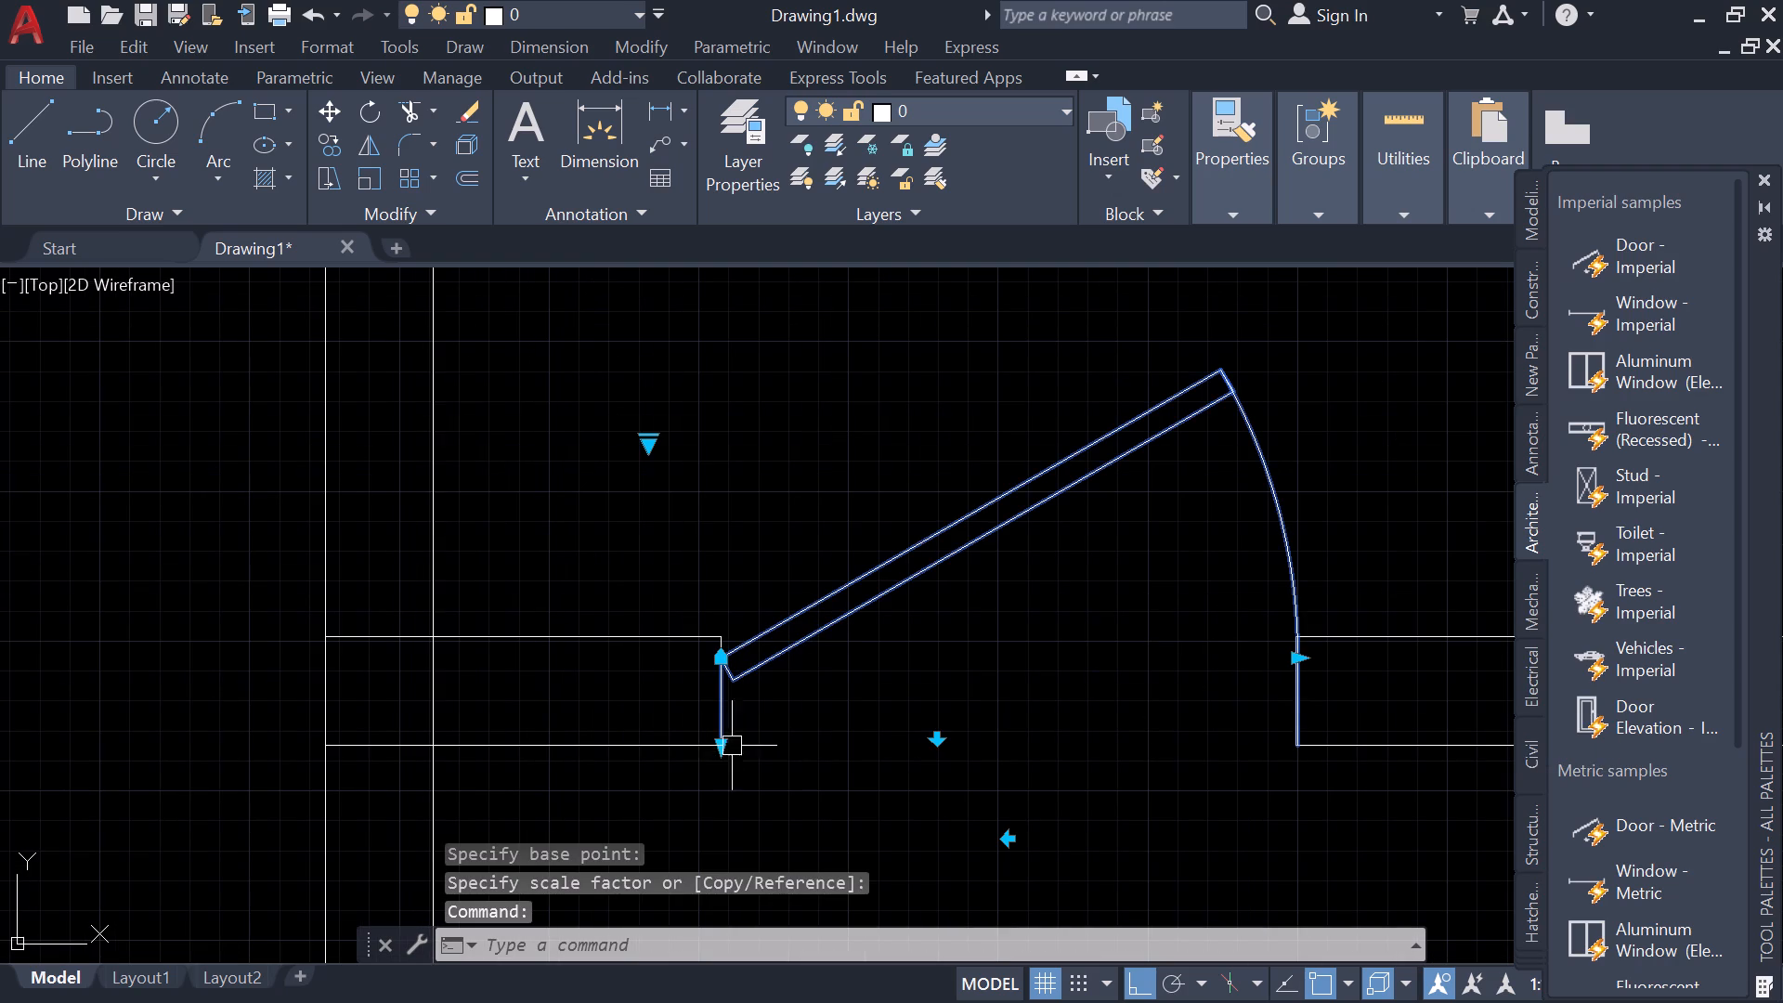
{"action": "key", "text": "s"}
{"action": "key", "text": "c"}
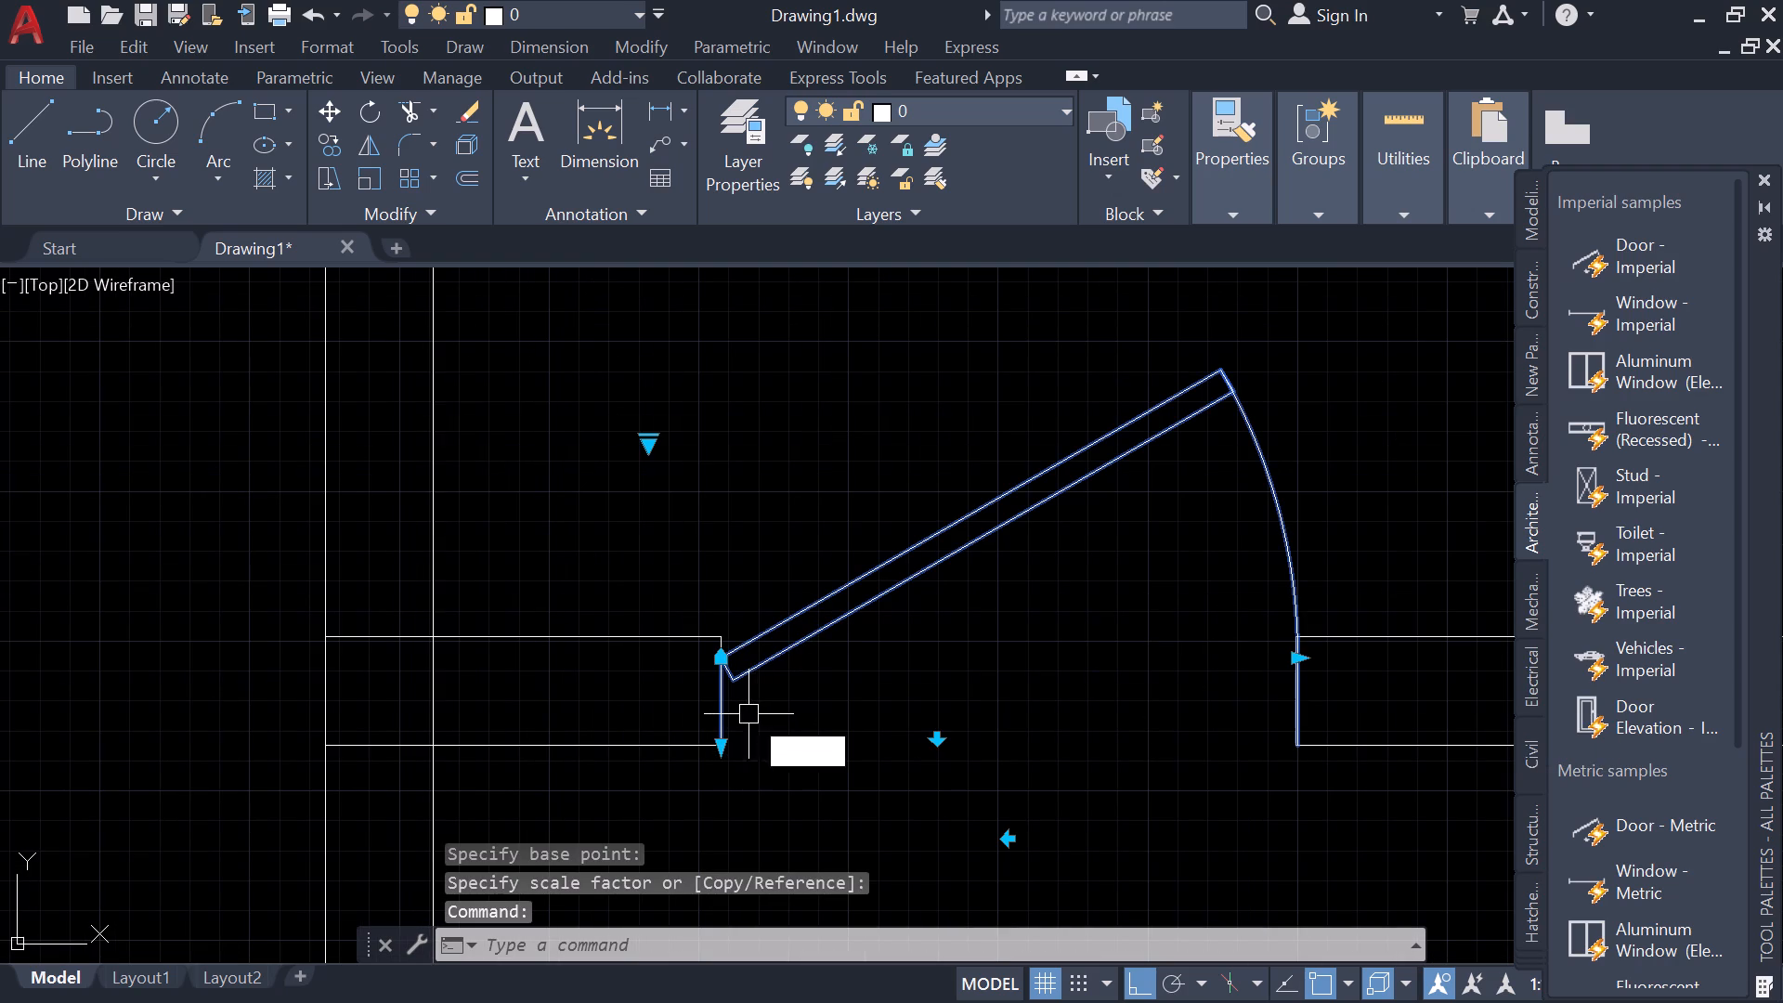
{"action": "key", "text": "space"}
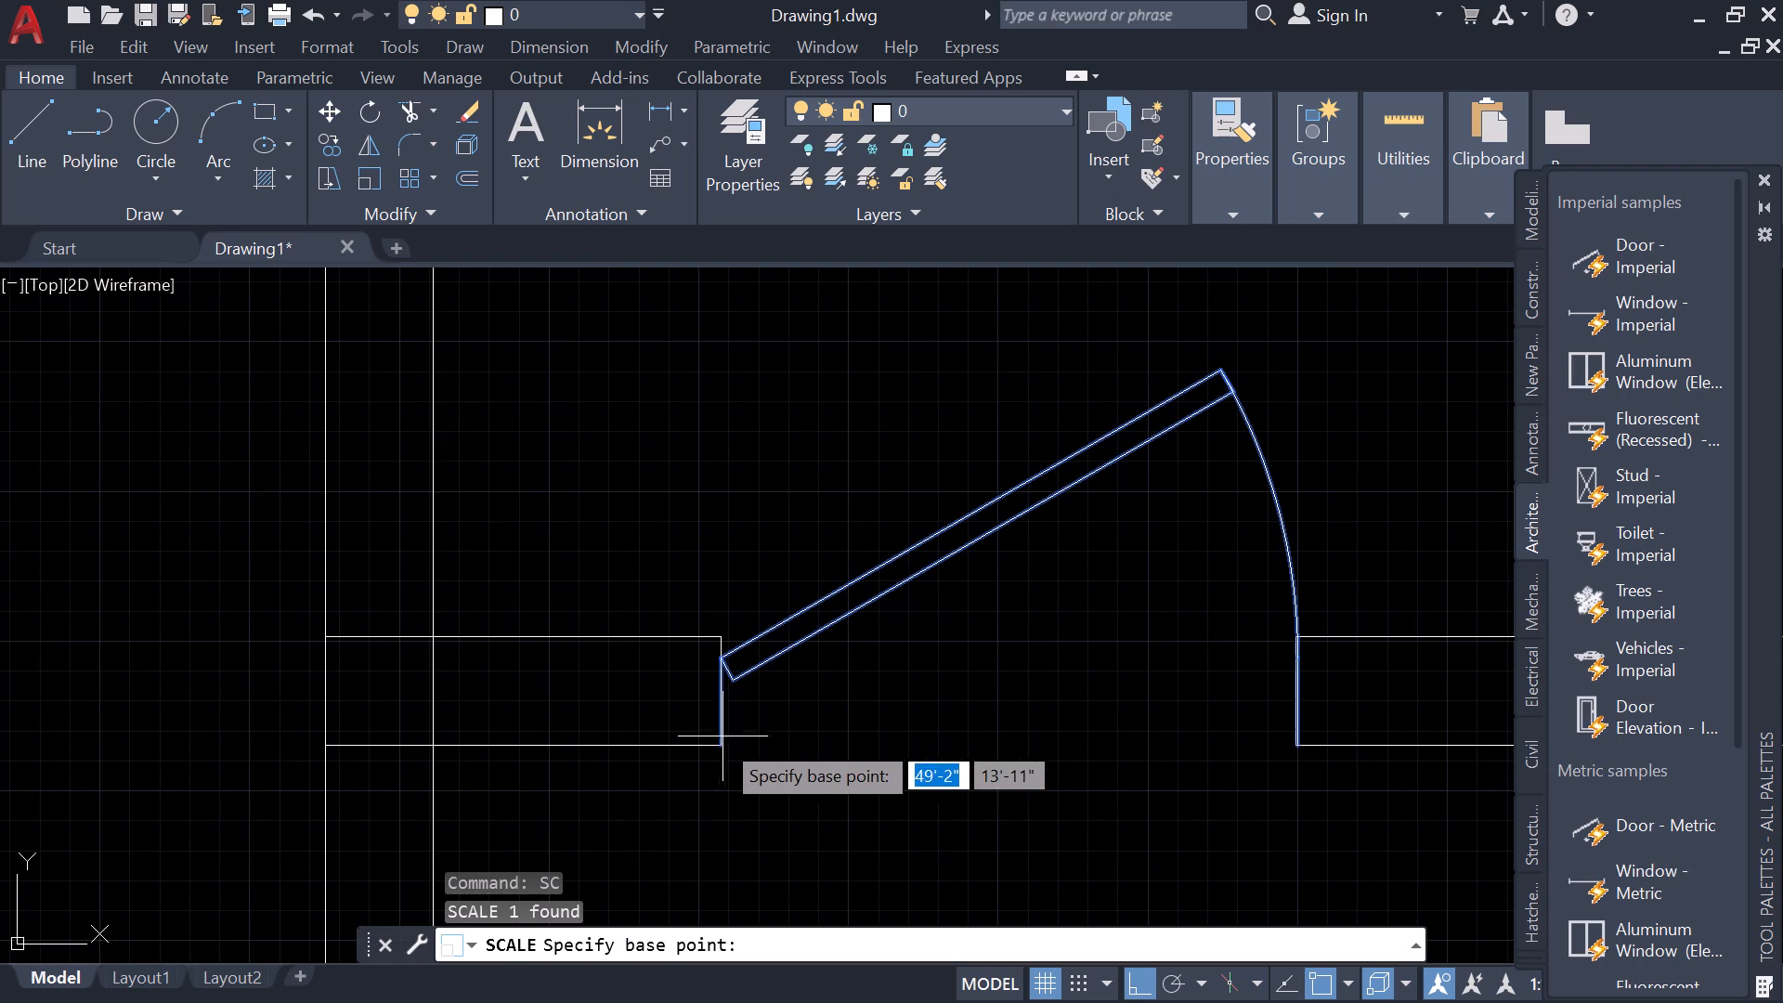
{"action": "left_click", "coordinate": [716, 741]}
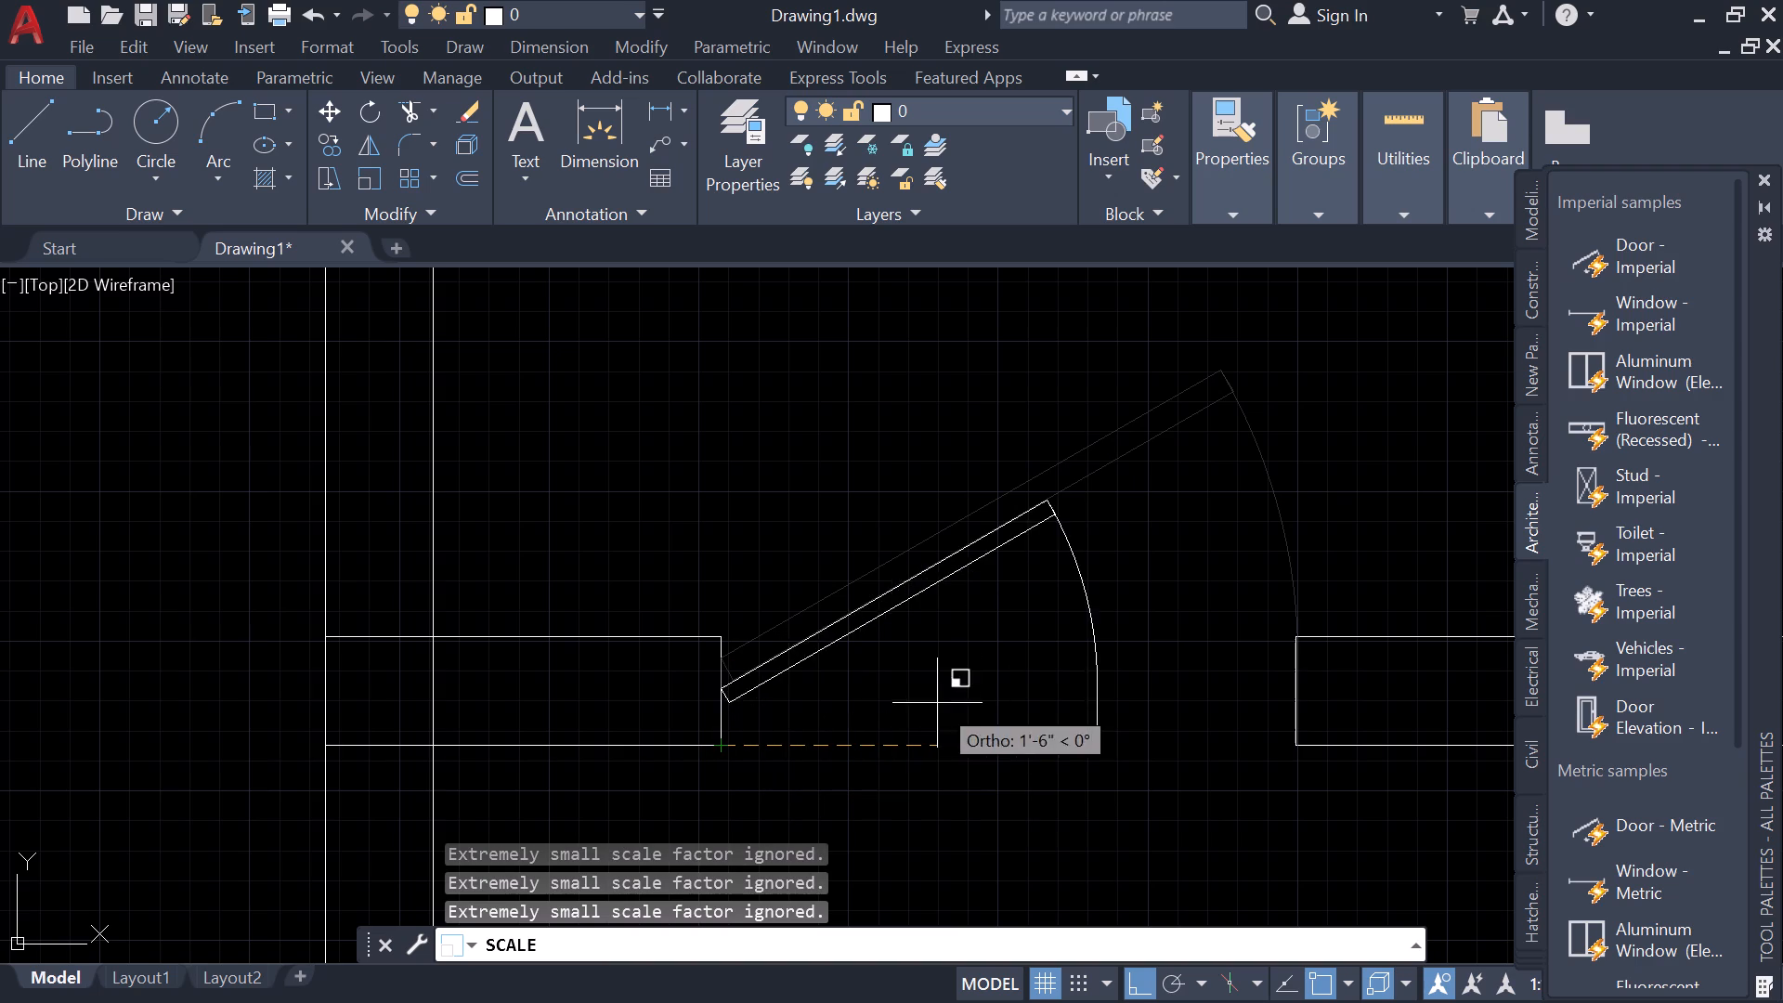
{"action": "scroll", "coordinate": [1014, 723], "scroll_direction": "up", "scroll_amount": 1}
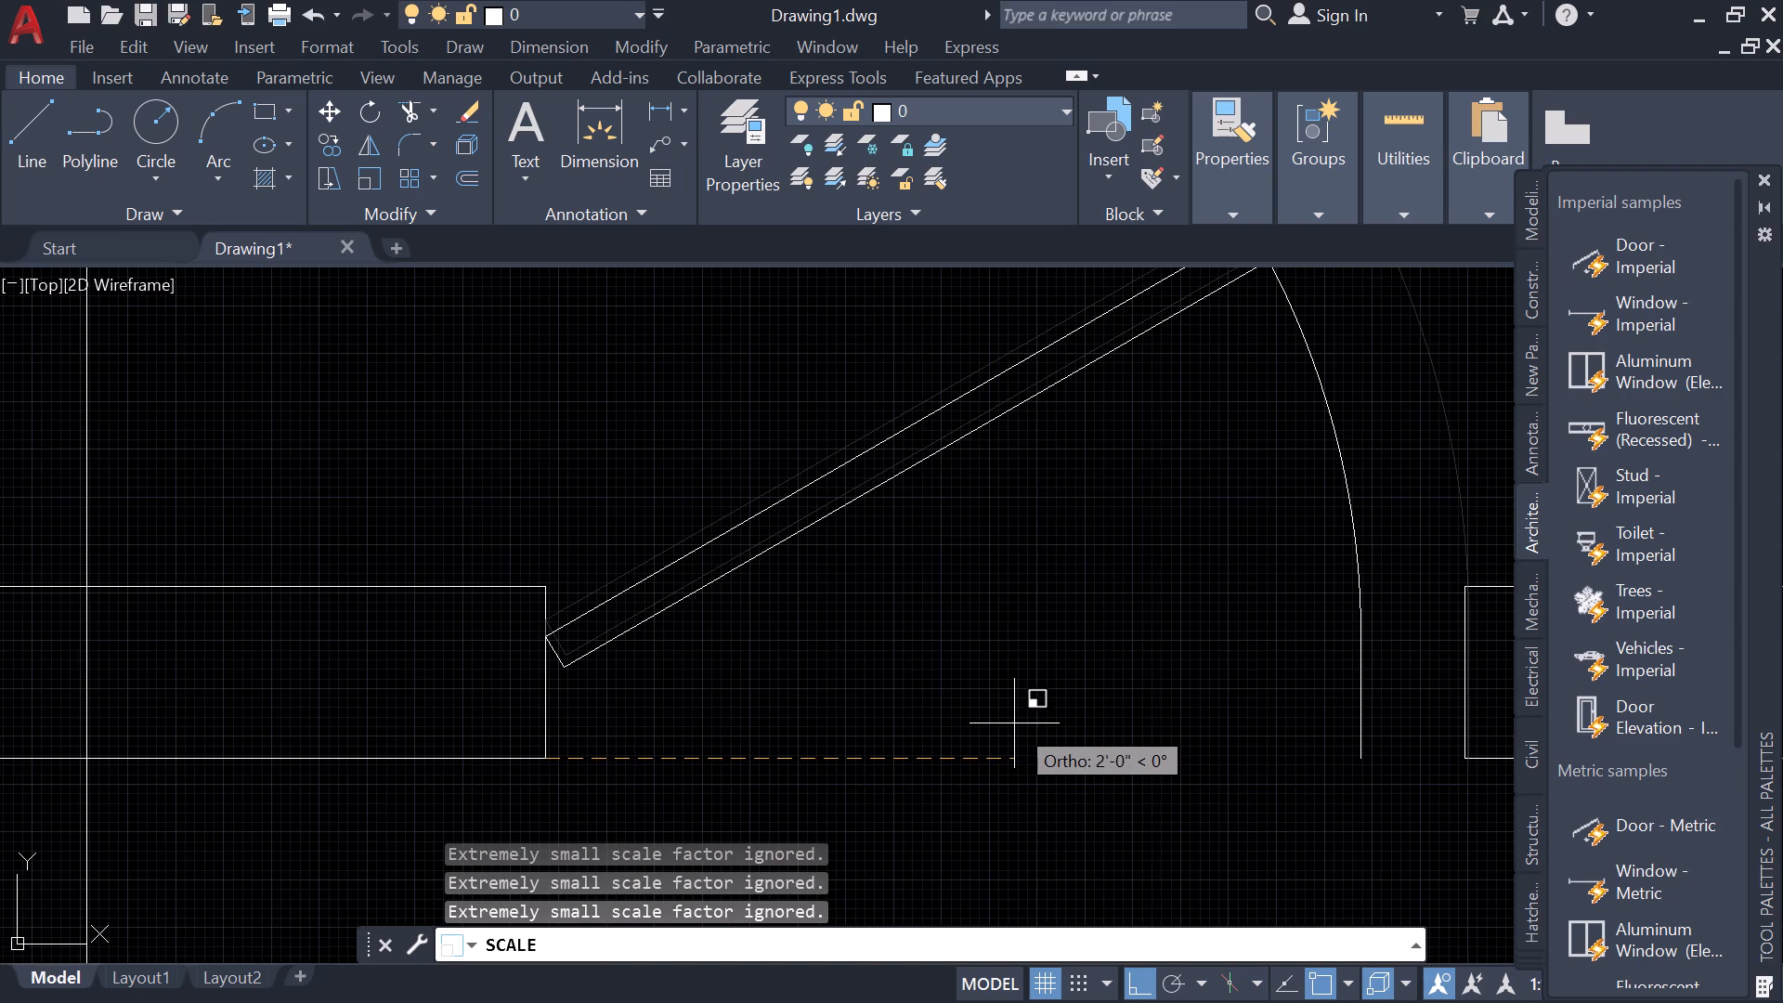
{"action": "scroll", "coordinate": [1014, 723], "scroll_direction": "up", "scroll_amount": 1}
{"action": "middle_click_drag", "start_coordinate": [1014, 723], "coordinate": [292, 808]}
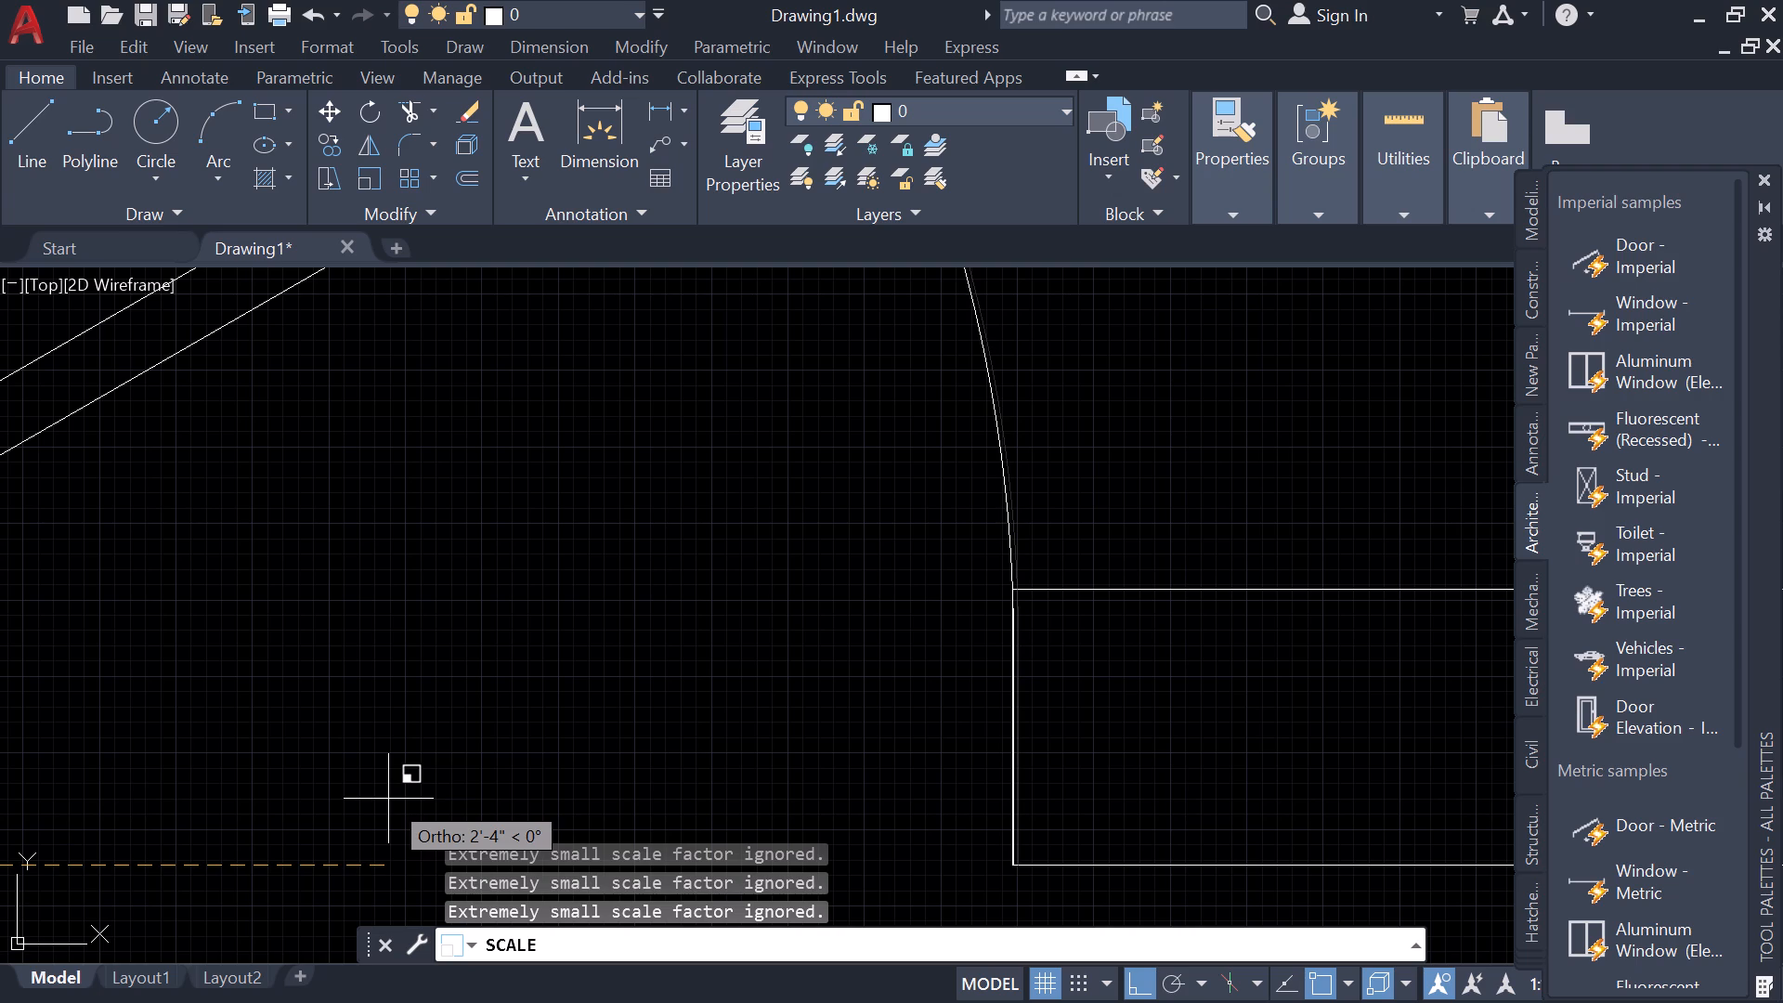
{"action": "left_click", "coordinate": [388, 799]}
{"action": "scroll", "coordinate": [451, 755], "scroll_direction": "down", "scroll_amount": 4}
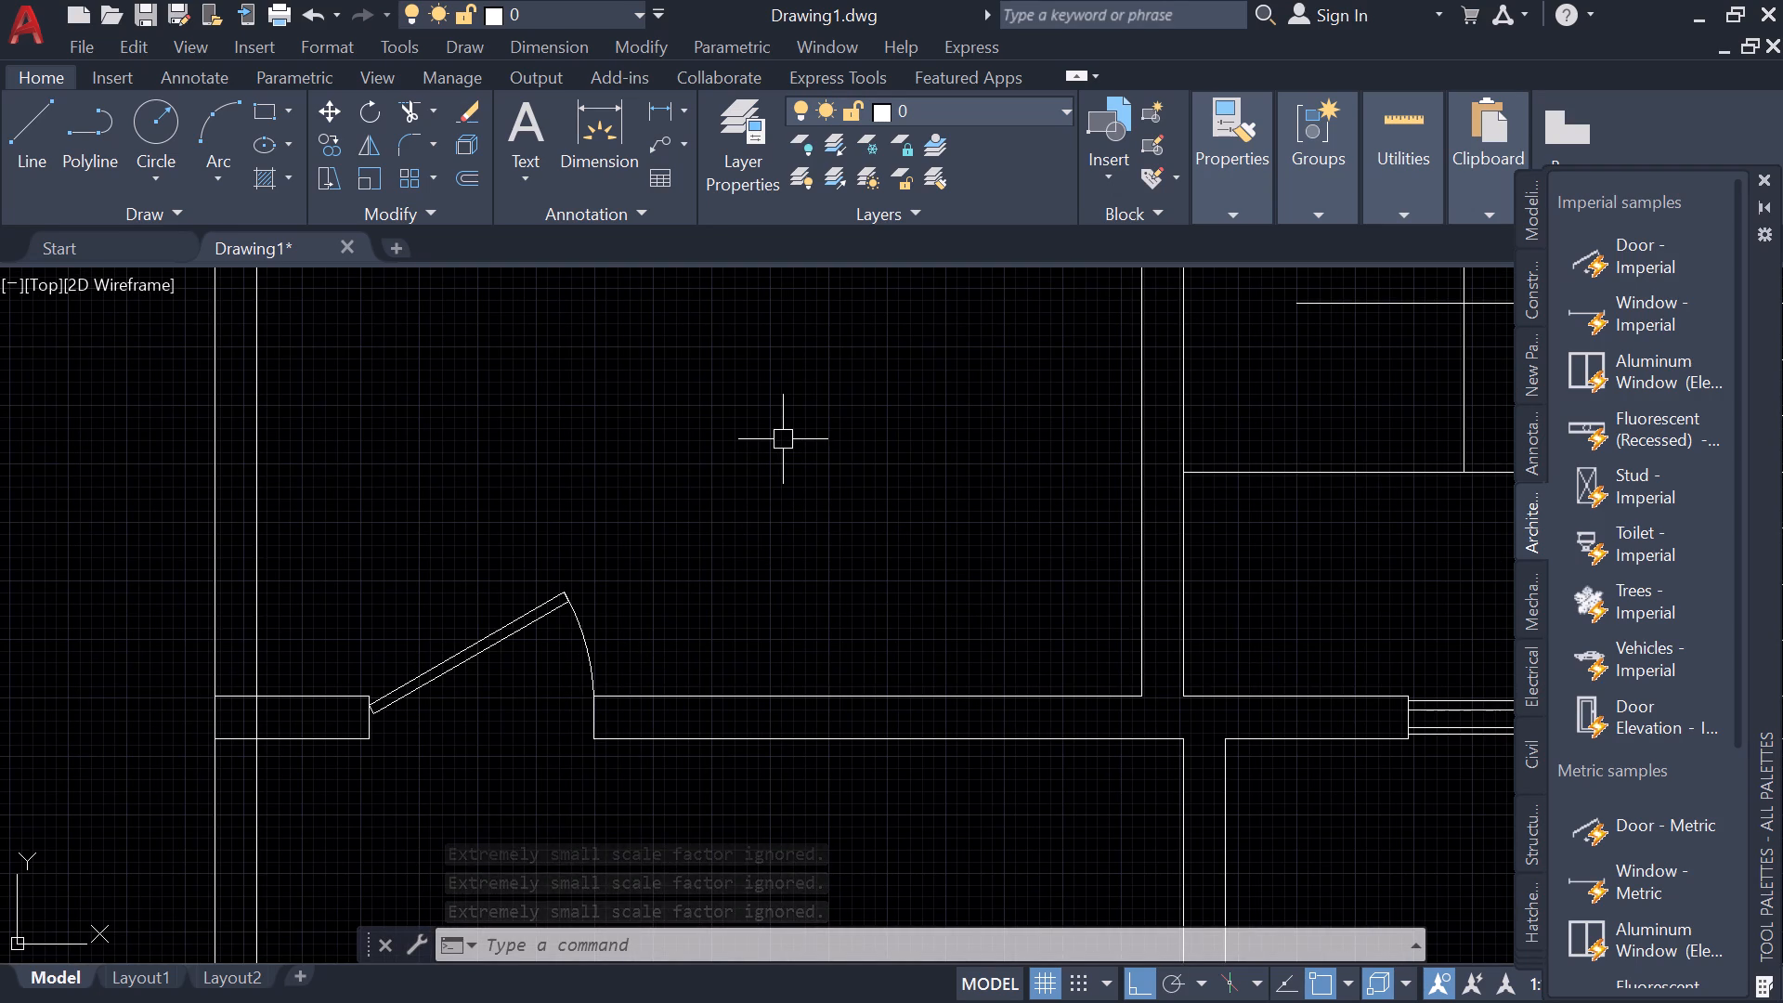
{"action": "scroll", "coordinate": [497, 463], "scroll_direction": "down", "scroll_amount": 2}
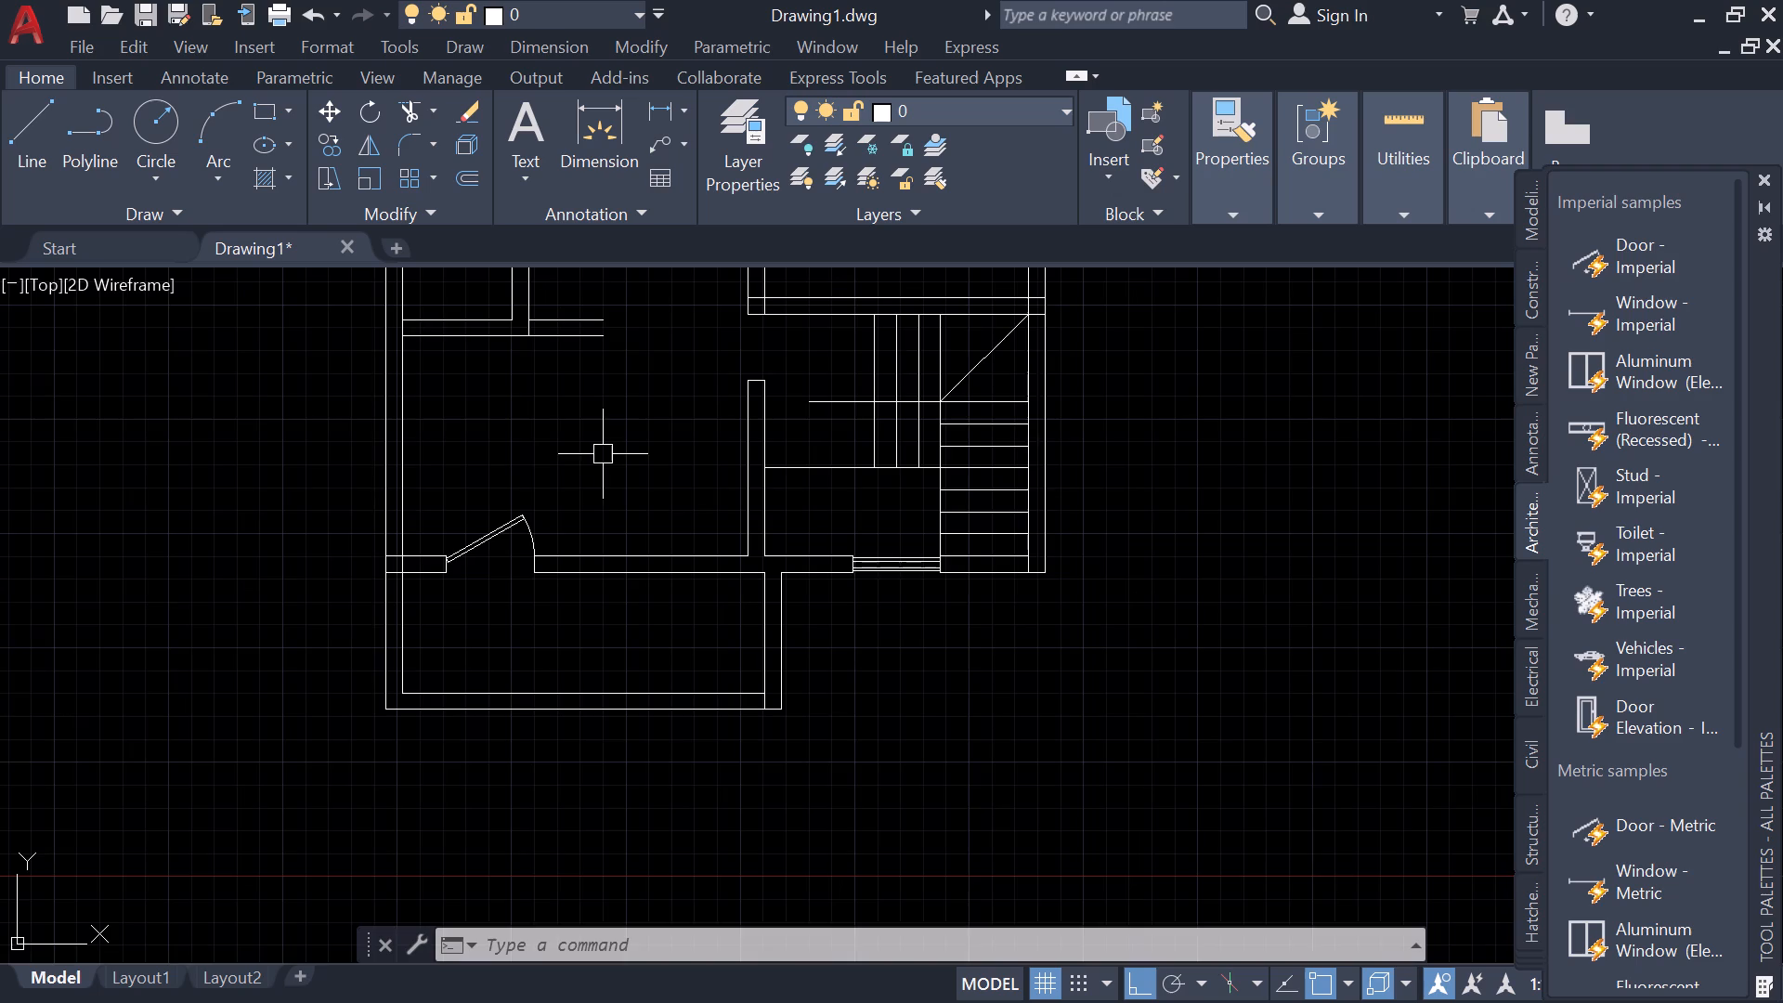
Erase the spare door block outside the floor plan, beside the right exterior wall.
{"action": "middle_click_drag", "start_coordinate": [603, 454], "coordinate": [617, 547]}
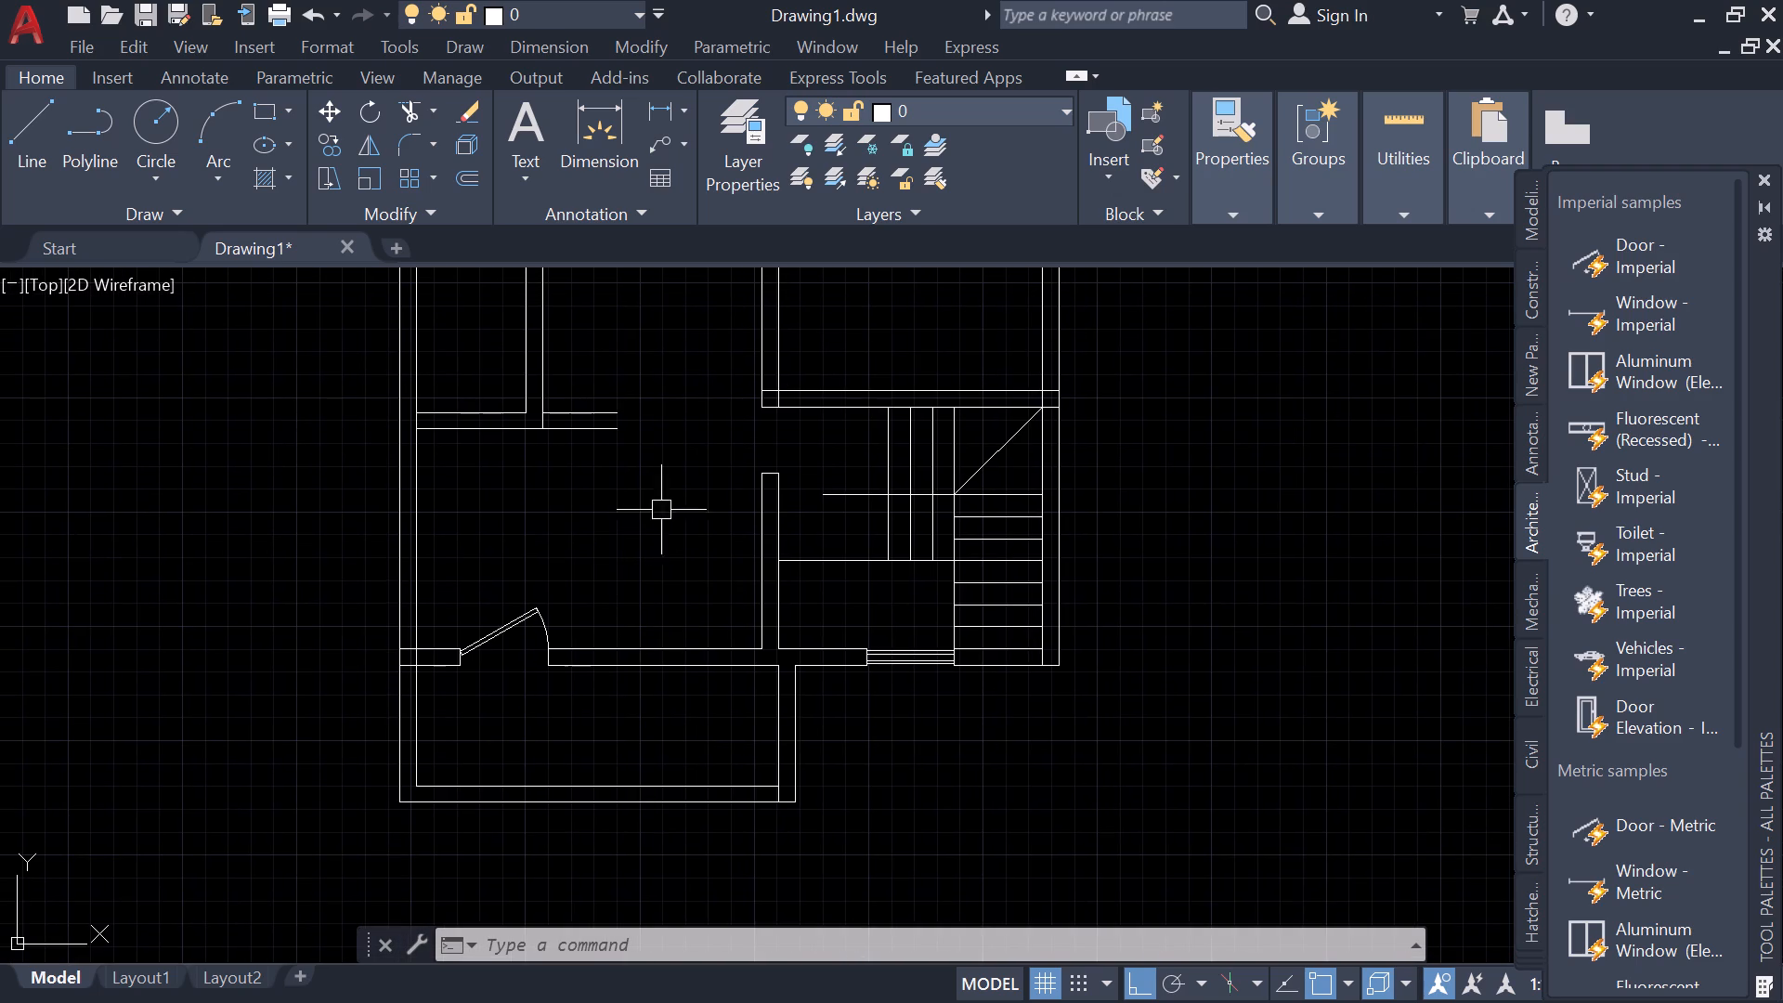
{"action": "middle_click_drag", "start_coordinate": [730, 493], "coordinate": [771, 682]}
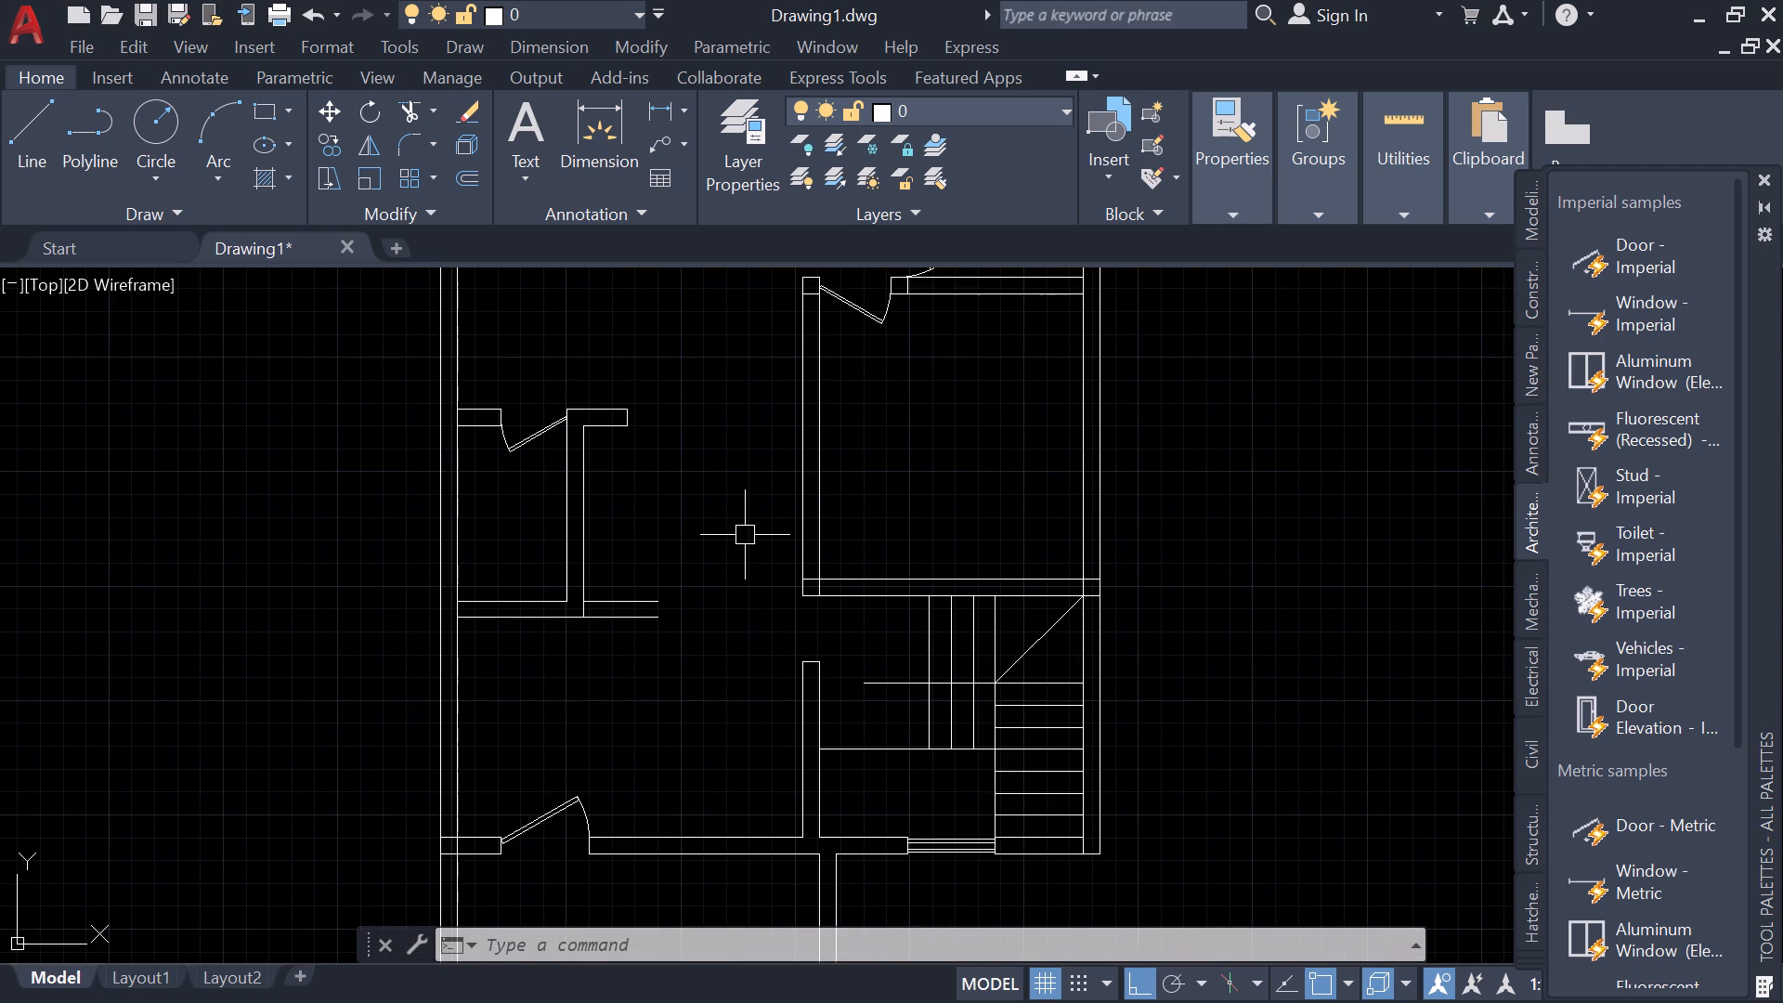
{"action": "scroll", "coordinate": [745, 535], "scroll_direction": "down", "scroll_amount": 1}
{"action": "middle_click_drag", "start_coordinate": [745, 535], "coordinate": [765, 692]}
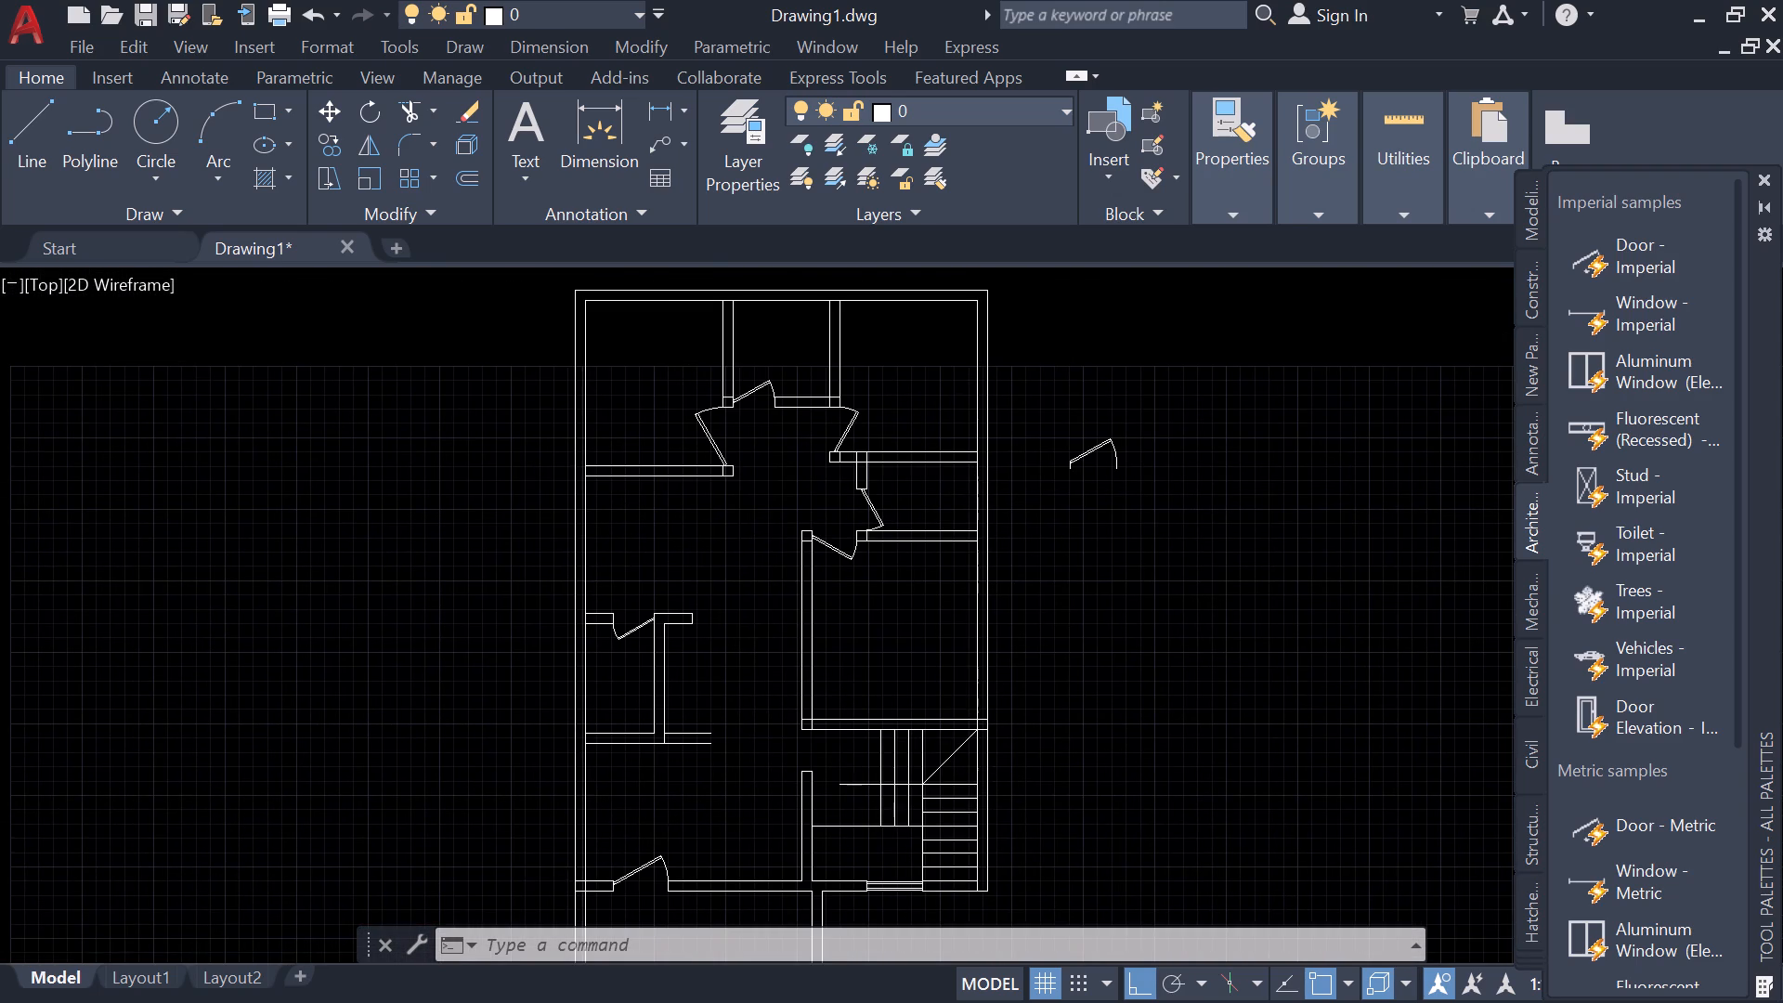
{"action": "left_click", "coordinate": [1181, 492]}
{"action": "left_click", "coordinate": [1057, 385]}
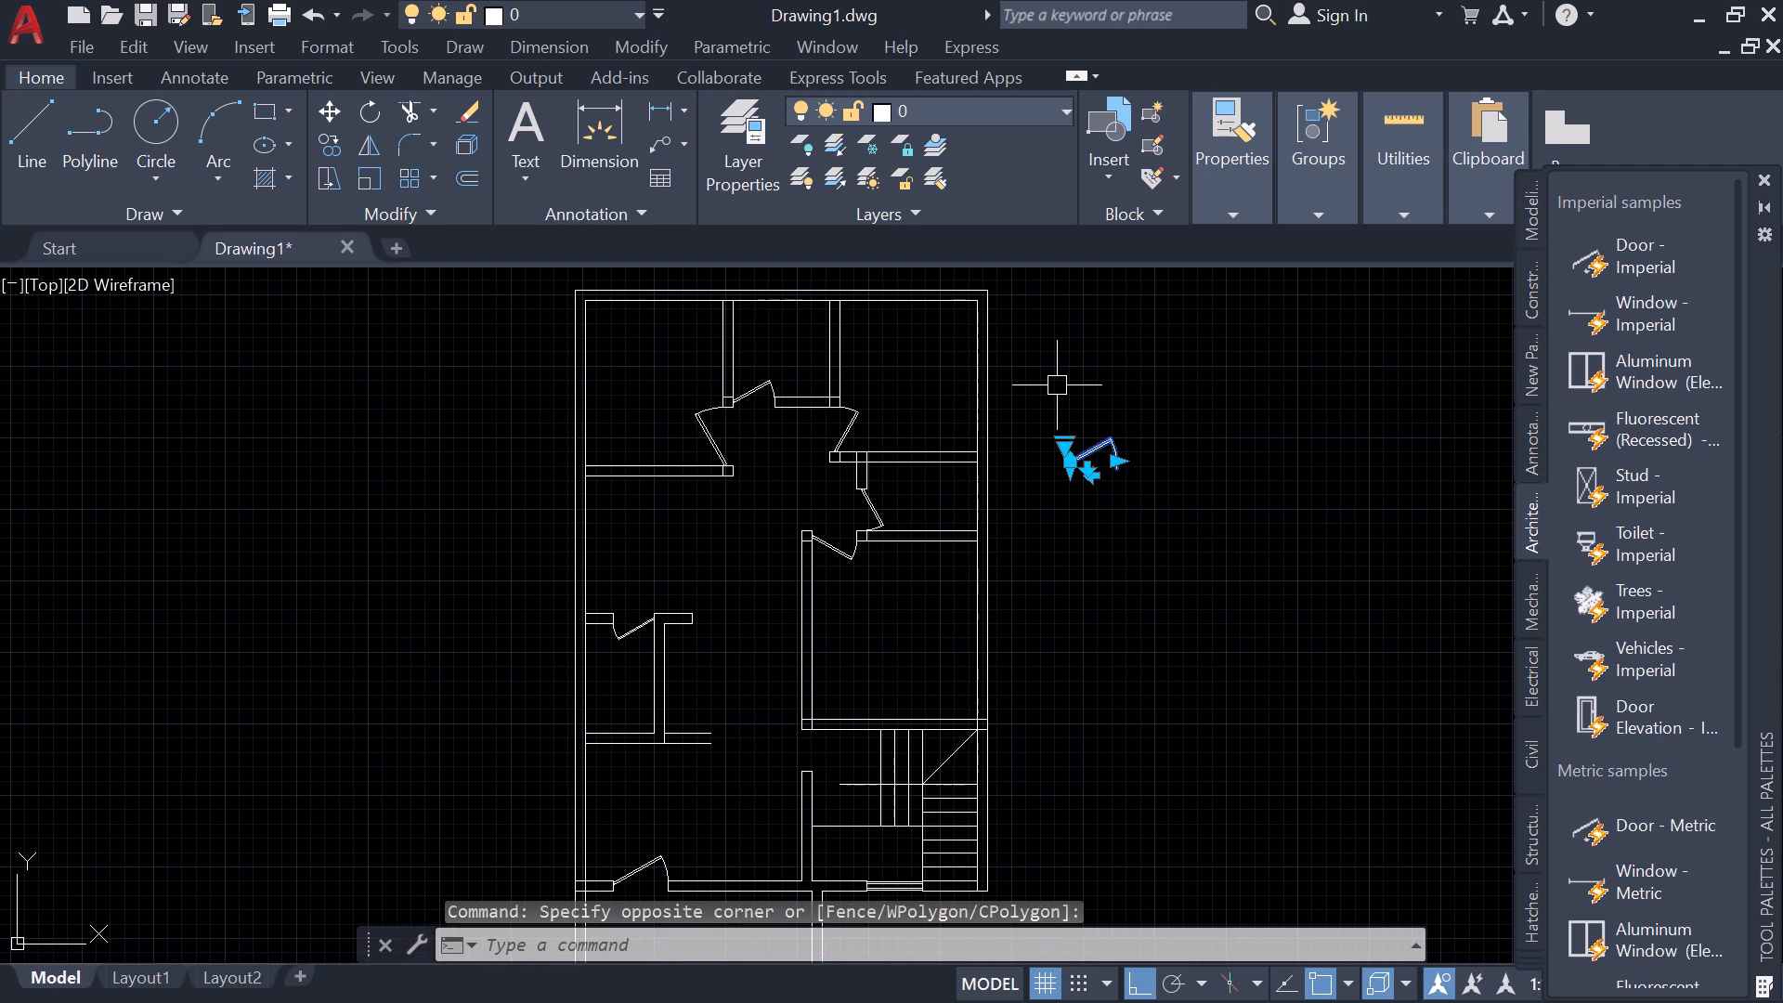
{"action": "type", "text": "e"}
{"action": "key", "text": "space"}
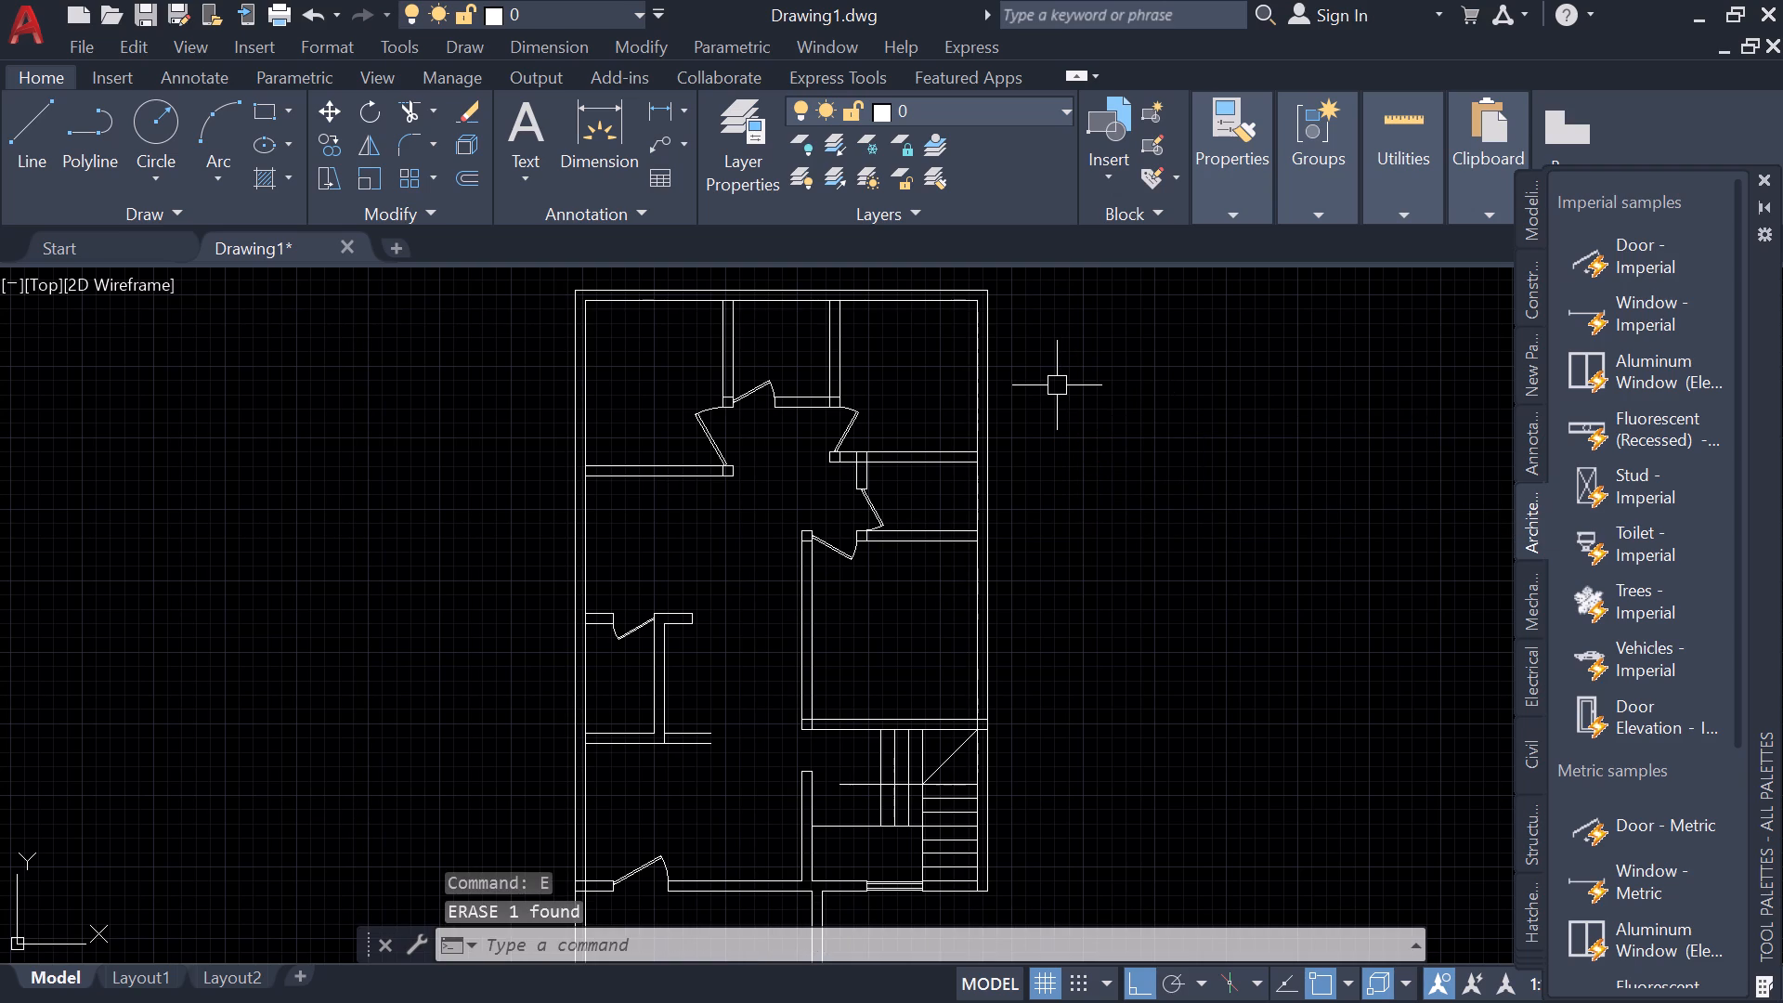
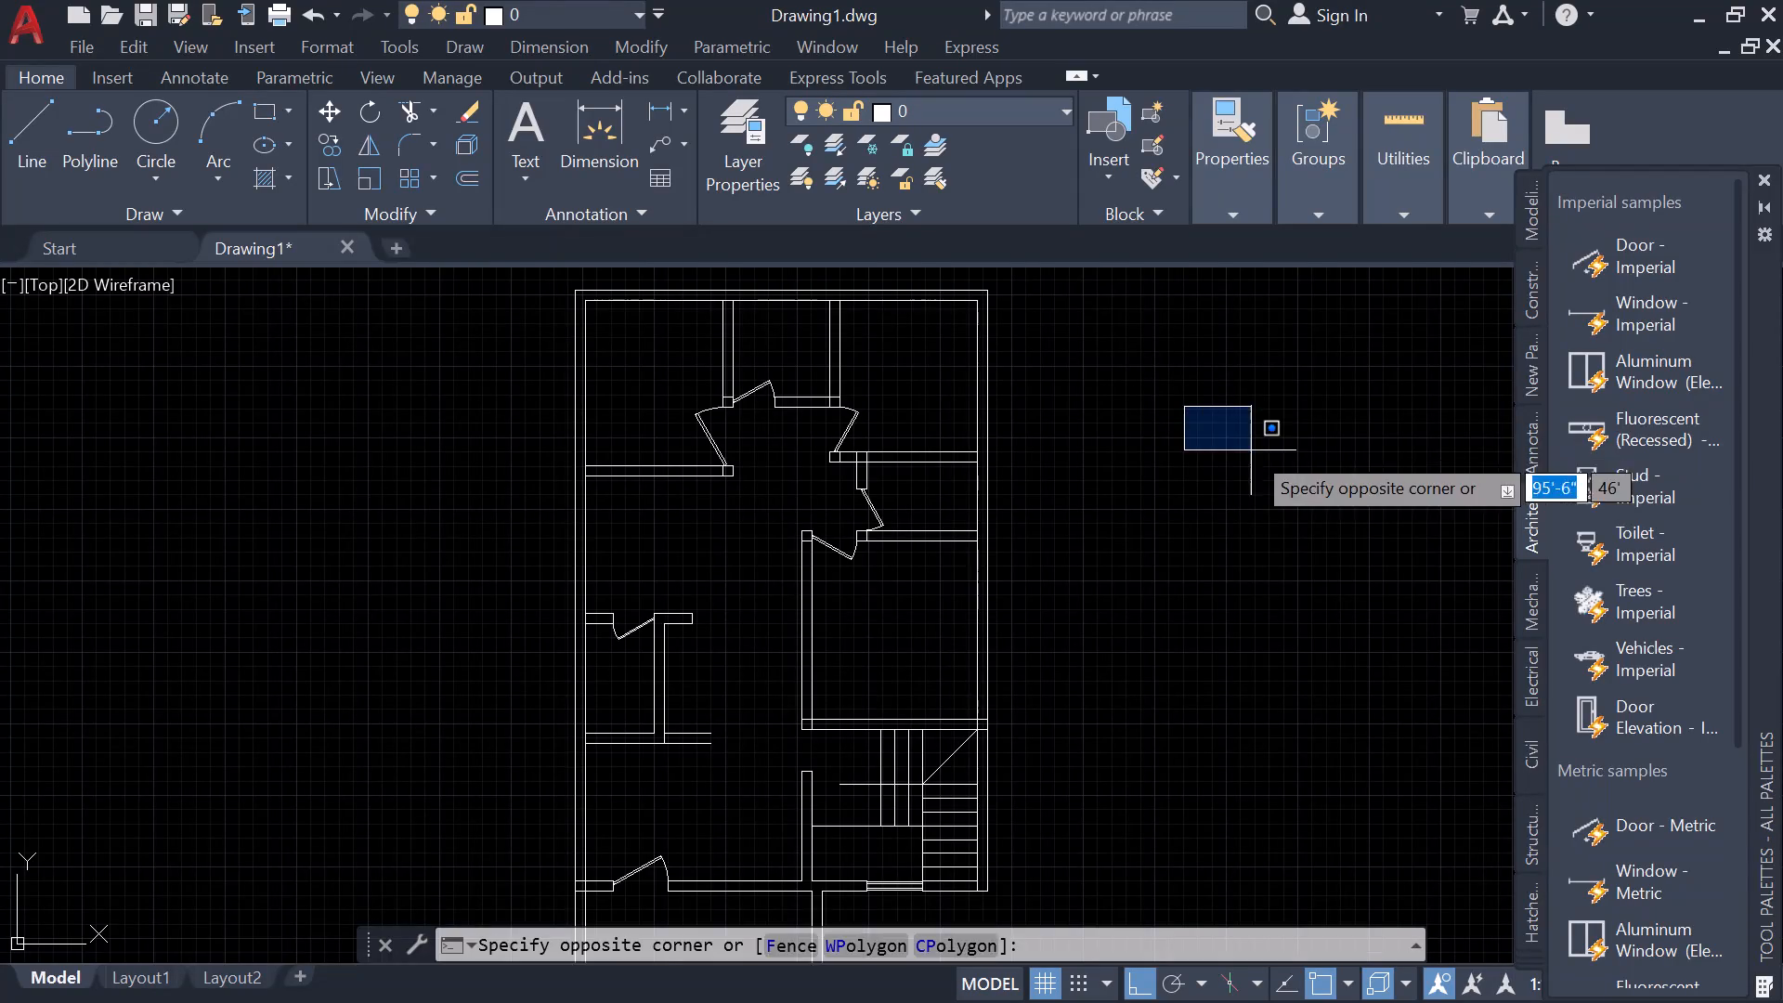
Cancel the open selection and close the tool palettes.
{"action": "key", "text": "Escape"}
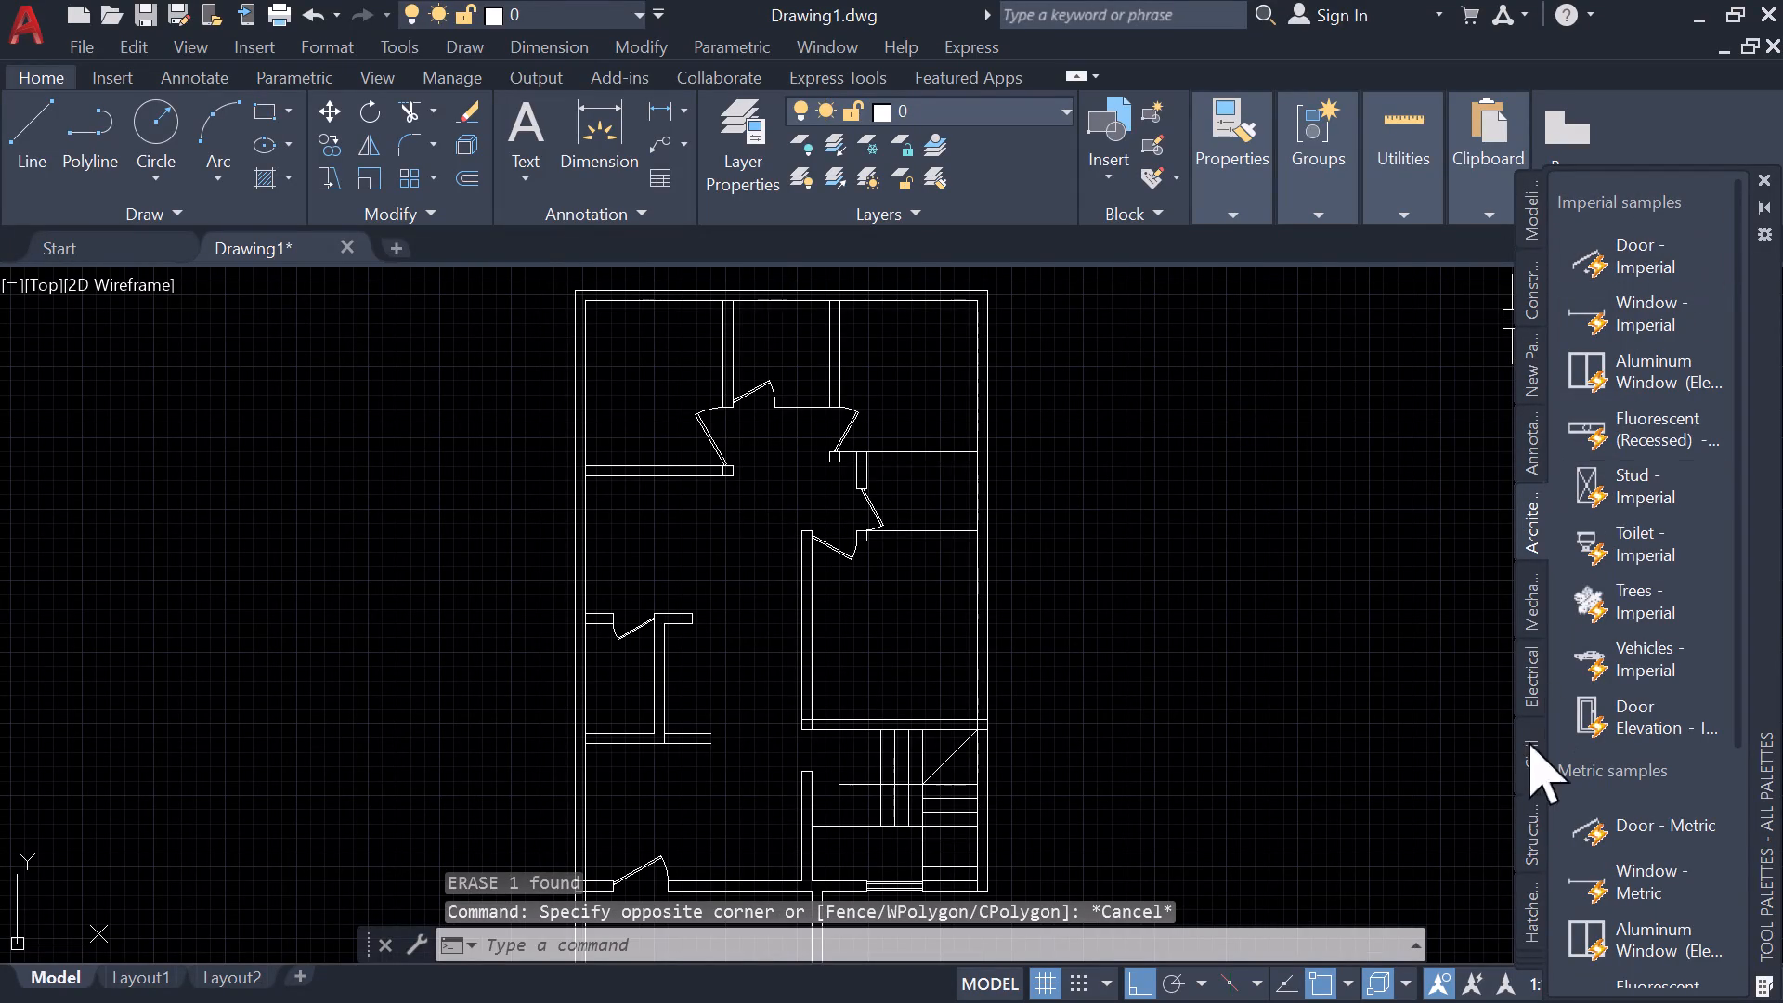
{"action": "left_click", "coordinate": [1529, 881]}
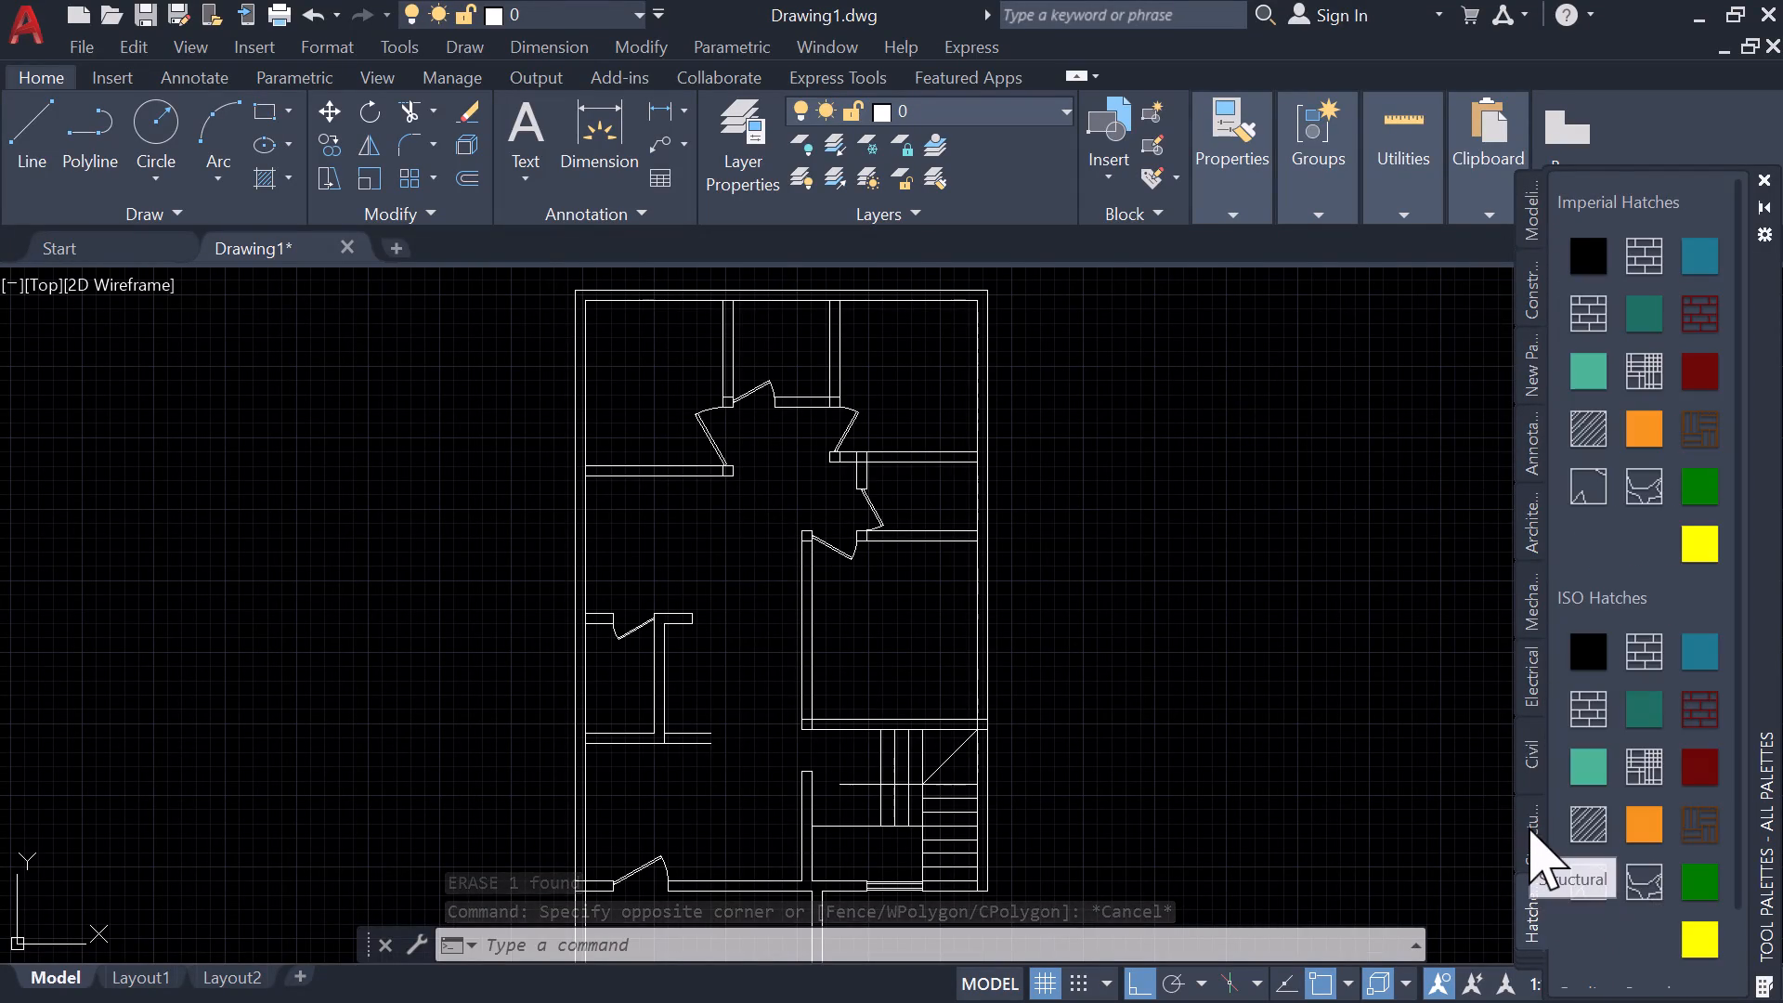
{"action": "left_click", "coordinate": [1529, 827]}
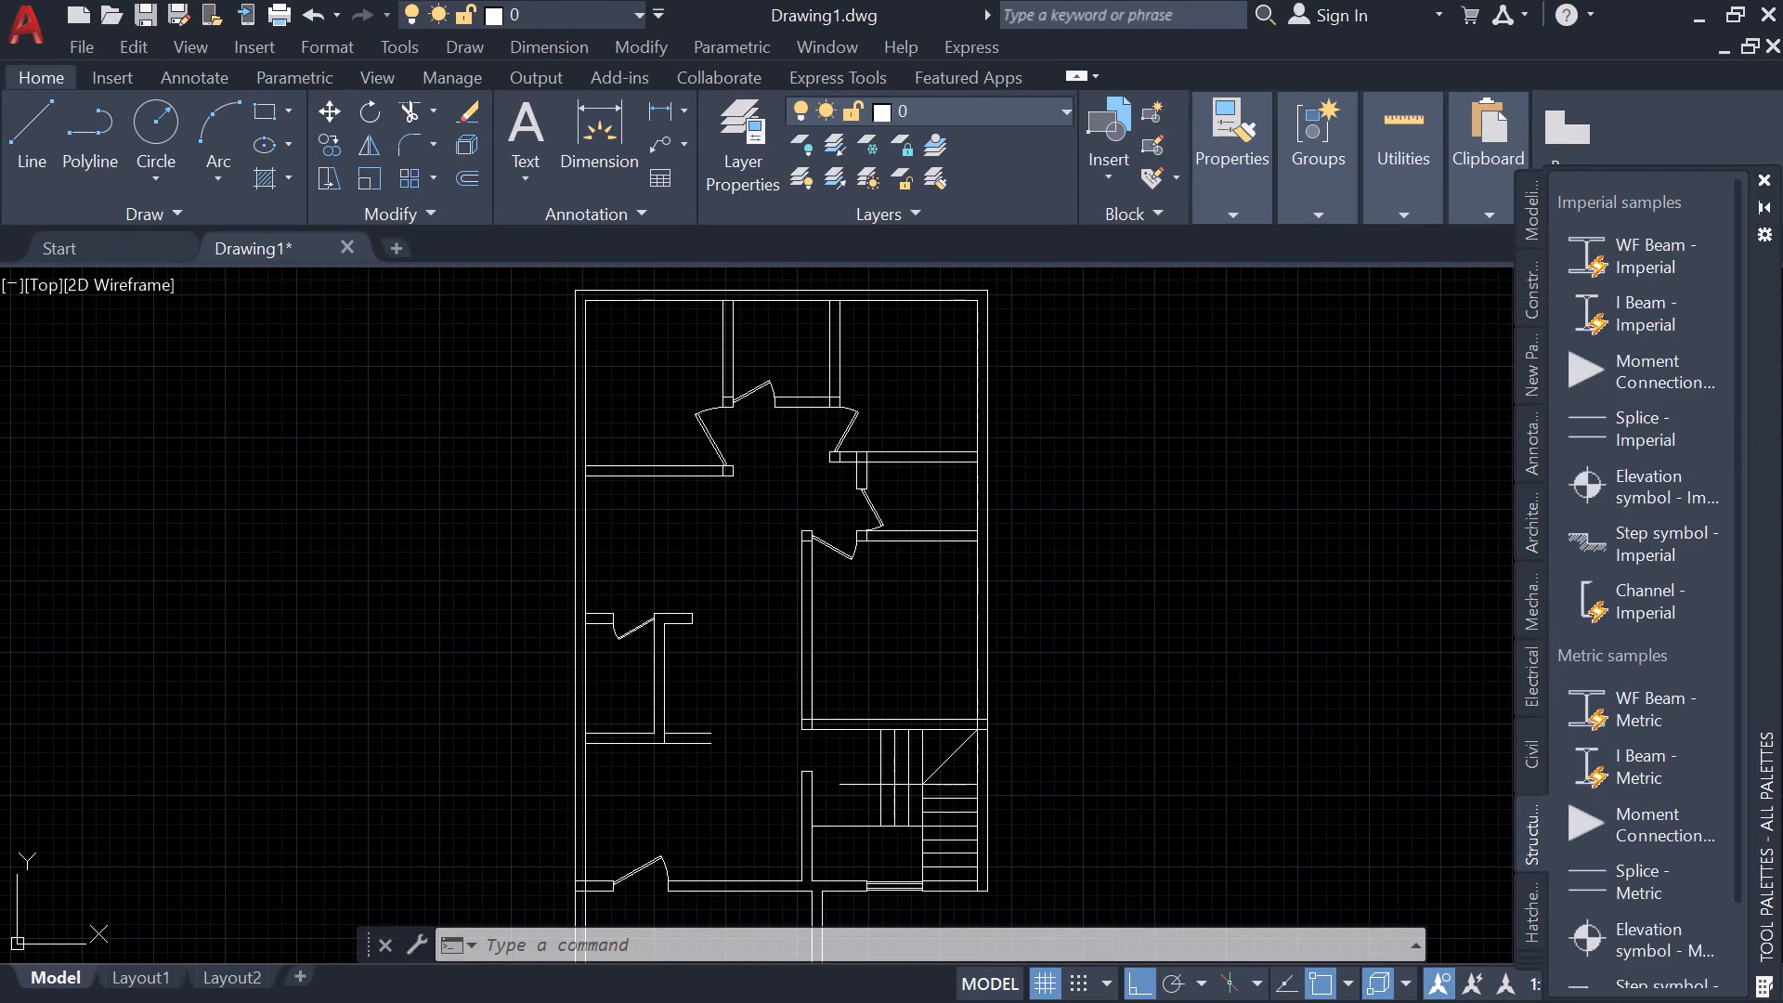
{"action": "left_click", "coordinate": [1766, 180]}
Insert the top-view bathroom faucet, Sink - Oval top and Toilet - top blocks from House Designer.dwg in DesignCenter beside the floor plan.
{"action": "key", "text": "ctrl+2"}
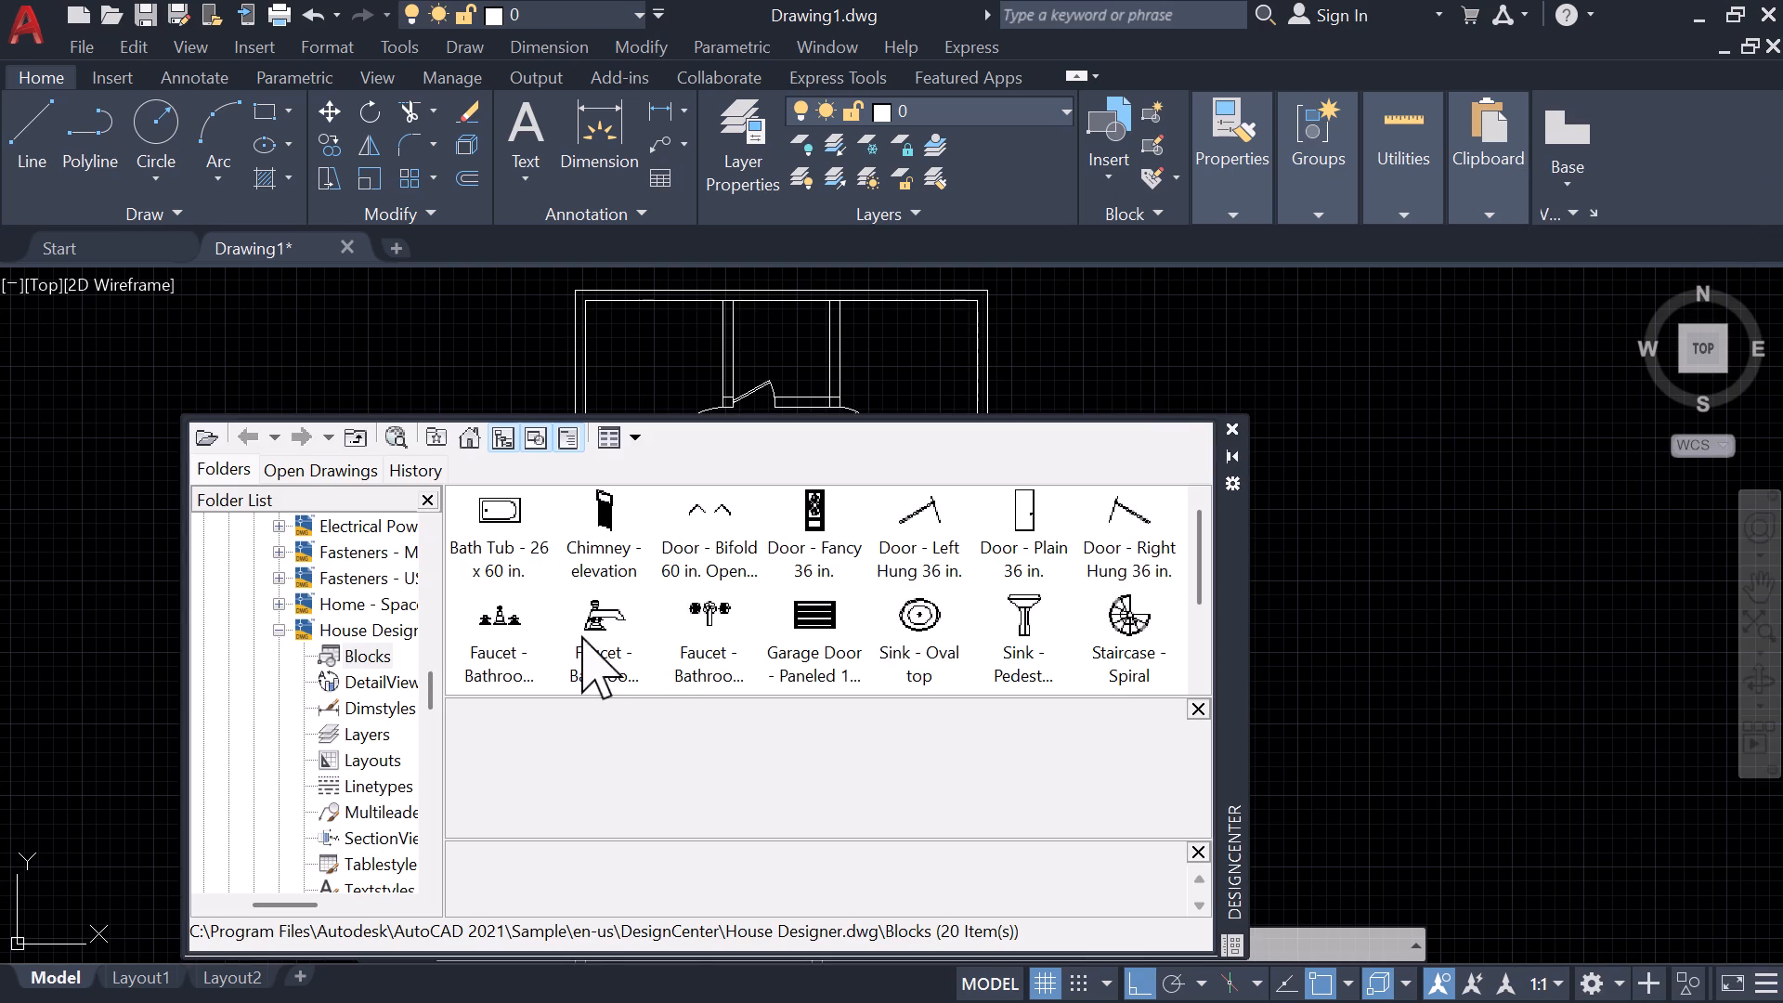
{"action": "left_click_drag", "start_coordinate": [705, 639], "coordinate": [1408, 537]}
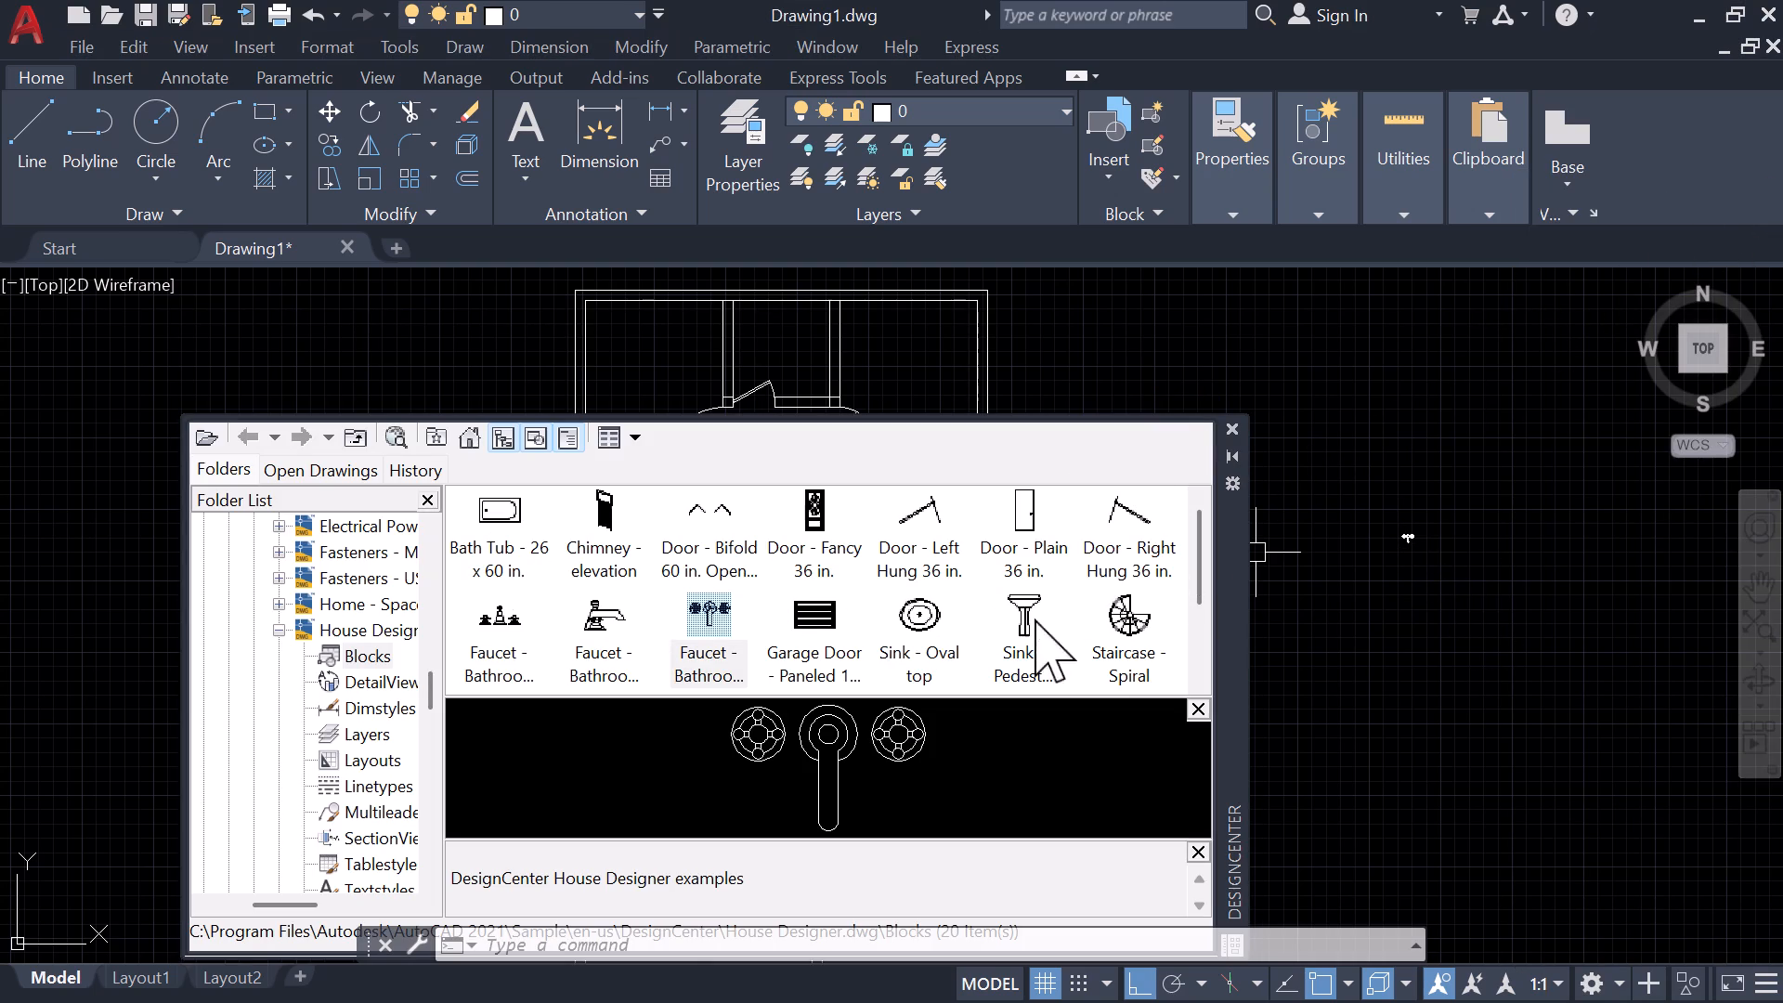
{"action": "left_click_drag", "start_coordinate": [934, 628], "coordinate": [1381, 593]}
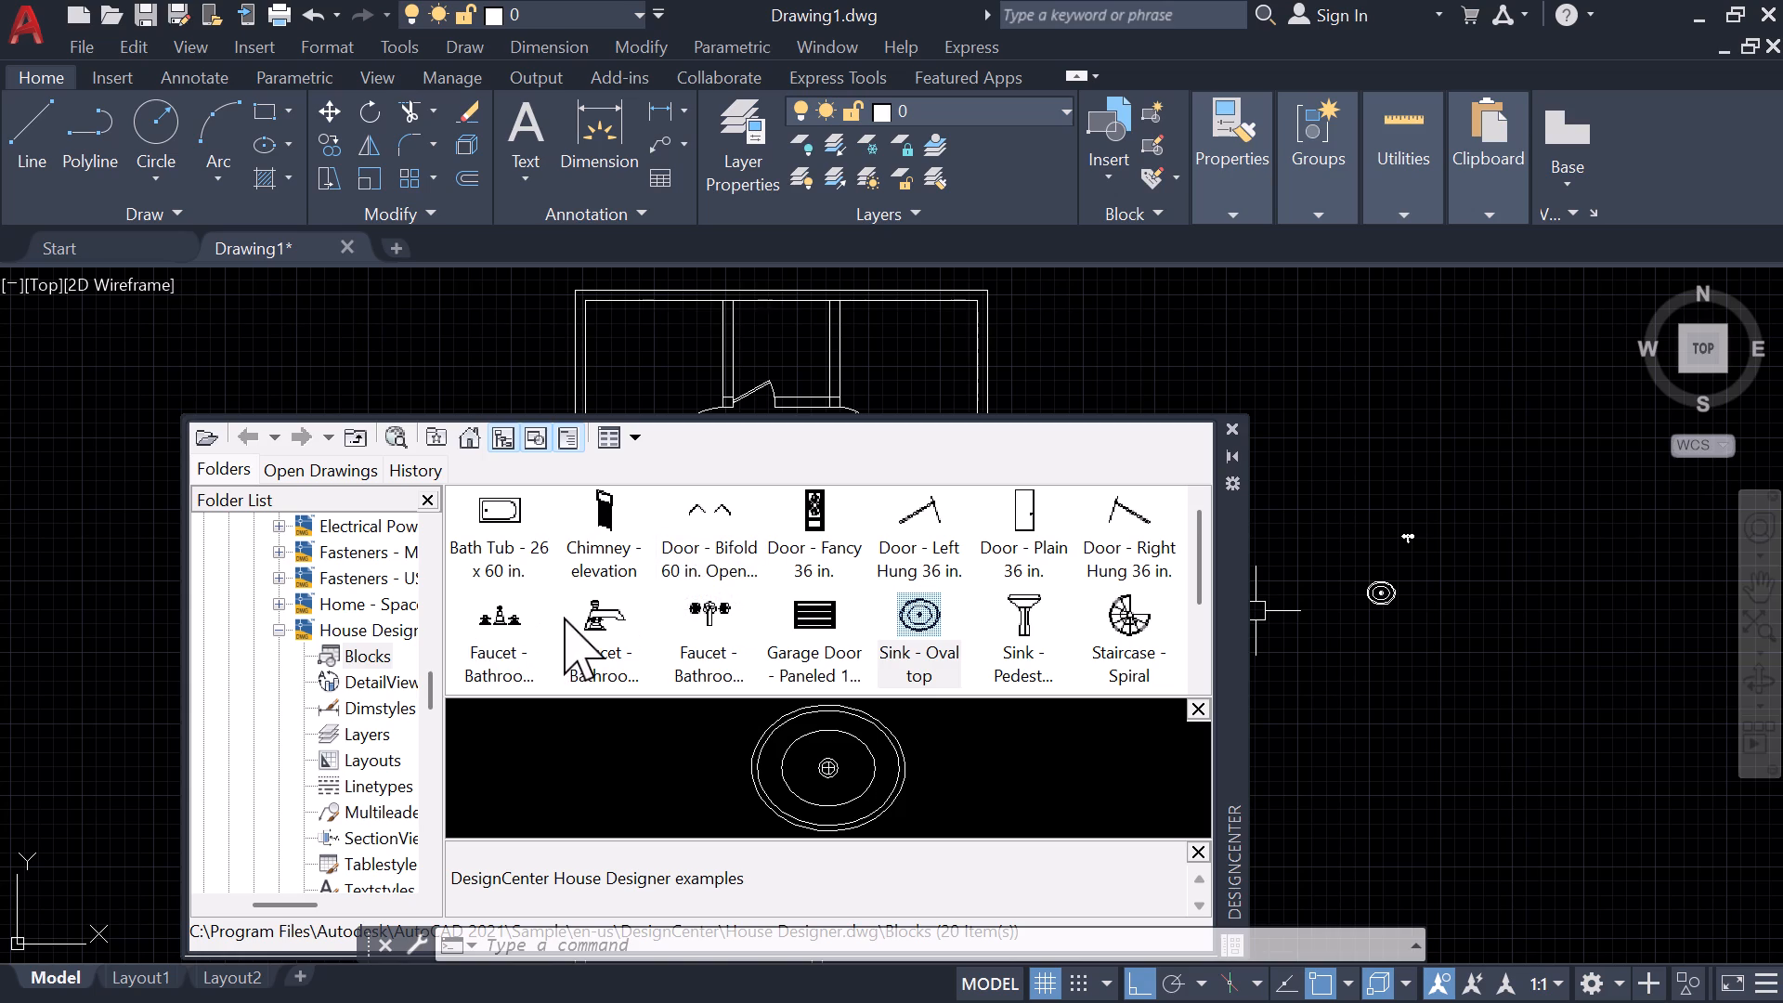
{"action": "scroll", "coordinate": [571, 617], "scroll_direction": "down", "scroll_amount": 1}
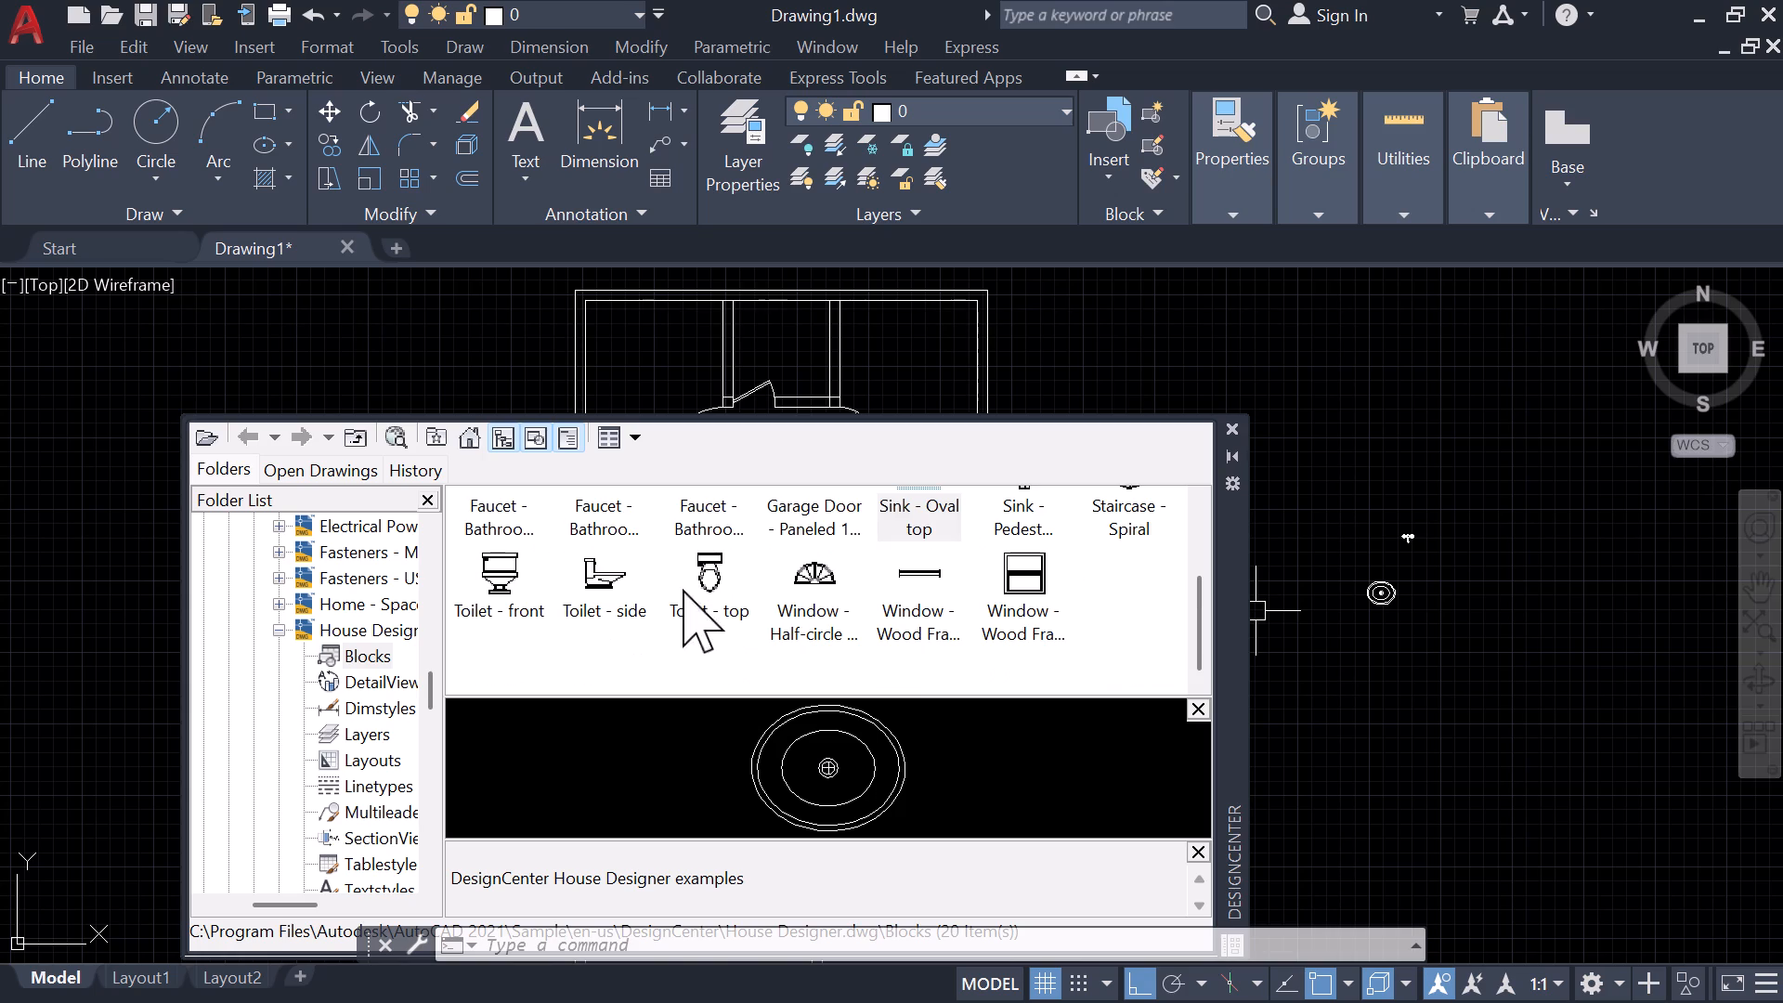
{"action": "left_click_drag", "start_coordinate": [686, 589], "coordinate": [1352, 476]}
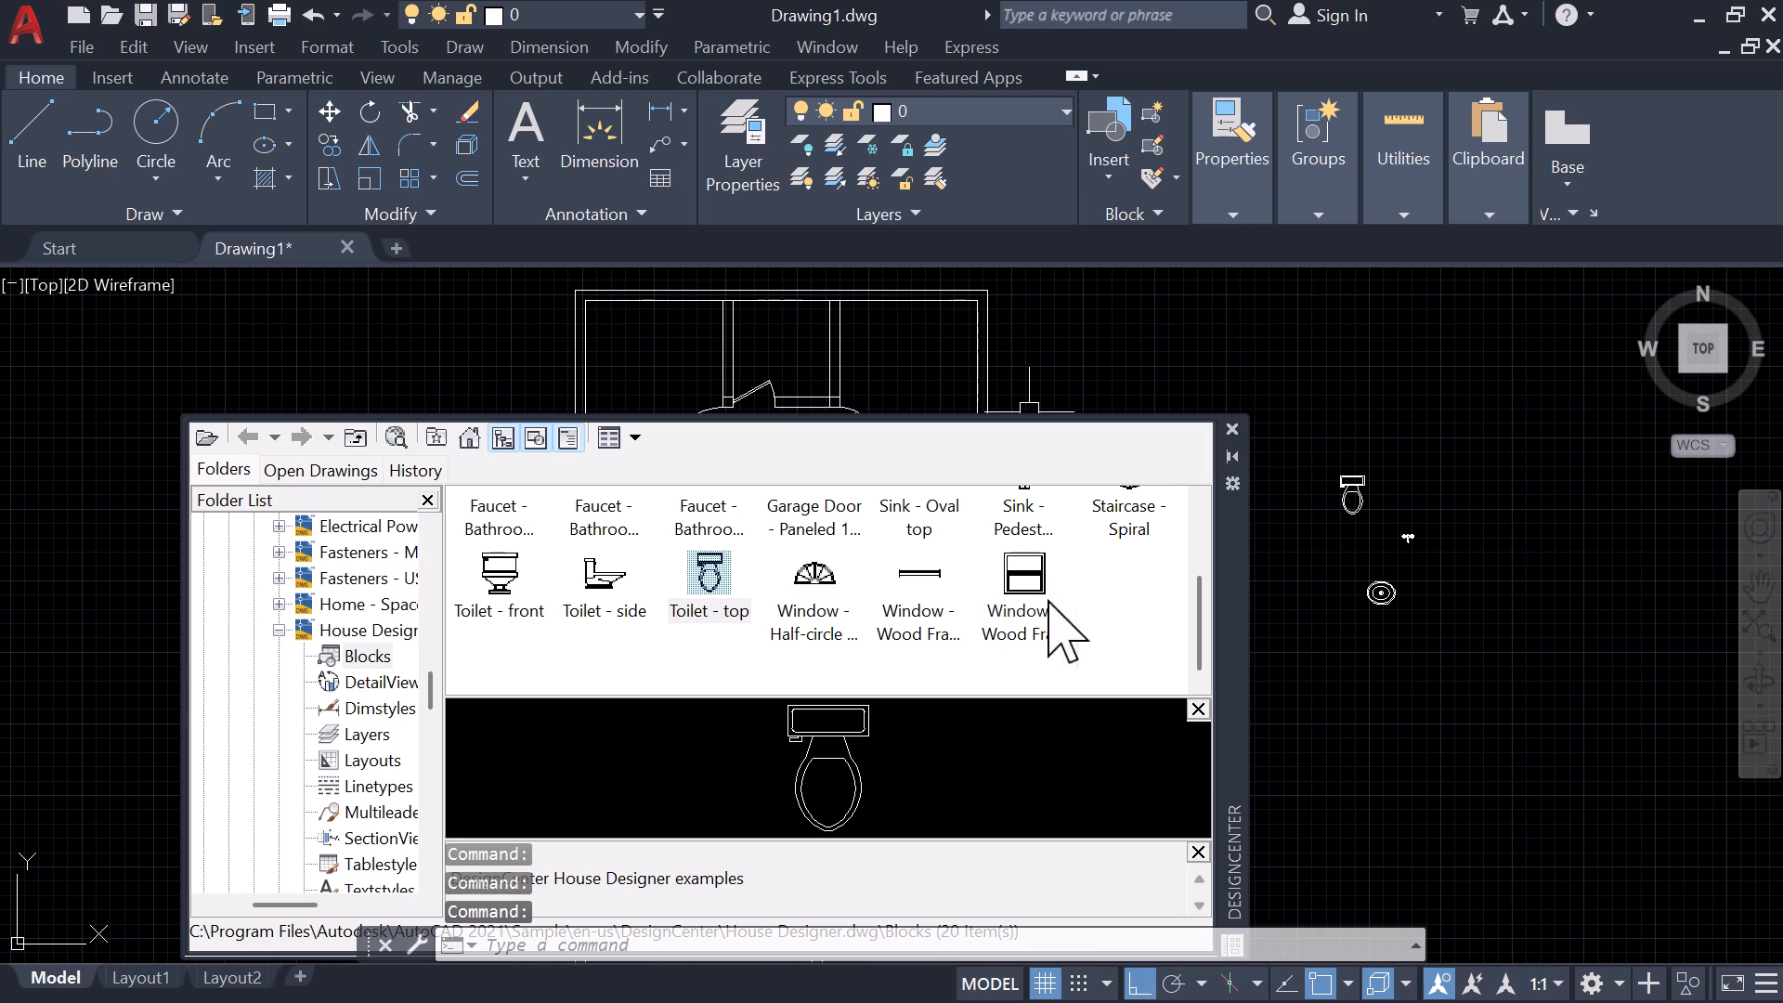
{"action": "scroll", "coordinate": [1023, 640], "scroll_direction": "down", "scroll_amount": 2}
{"action": "scroll", "coordinate": [795, 678], "scroll_direction": "down", "scroll_amount": 1}
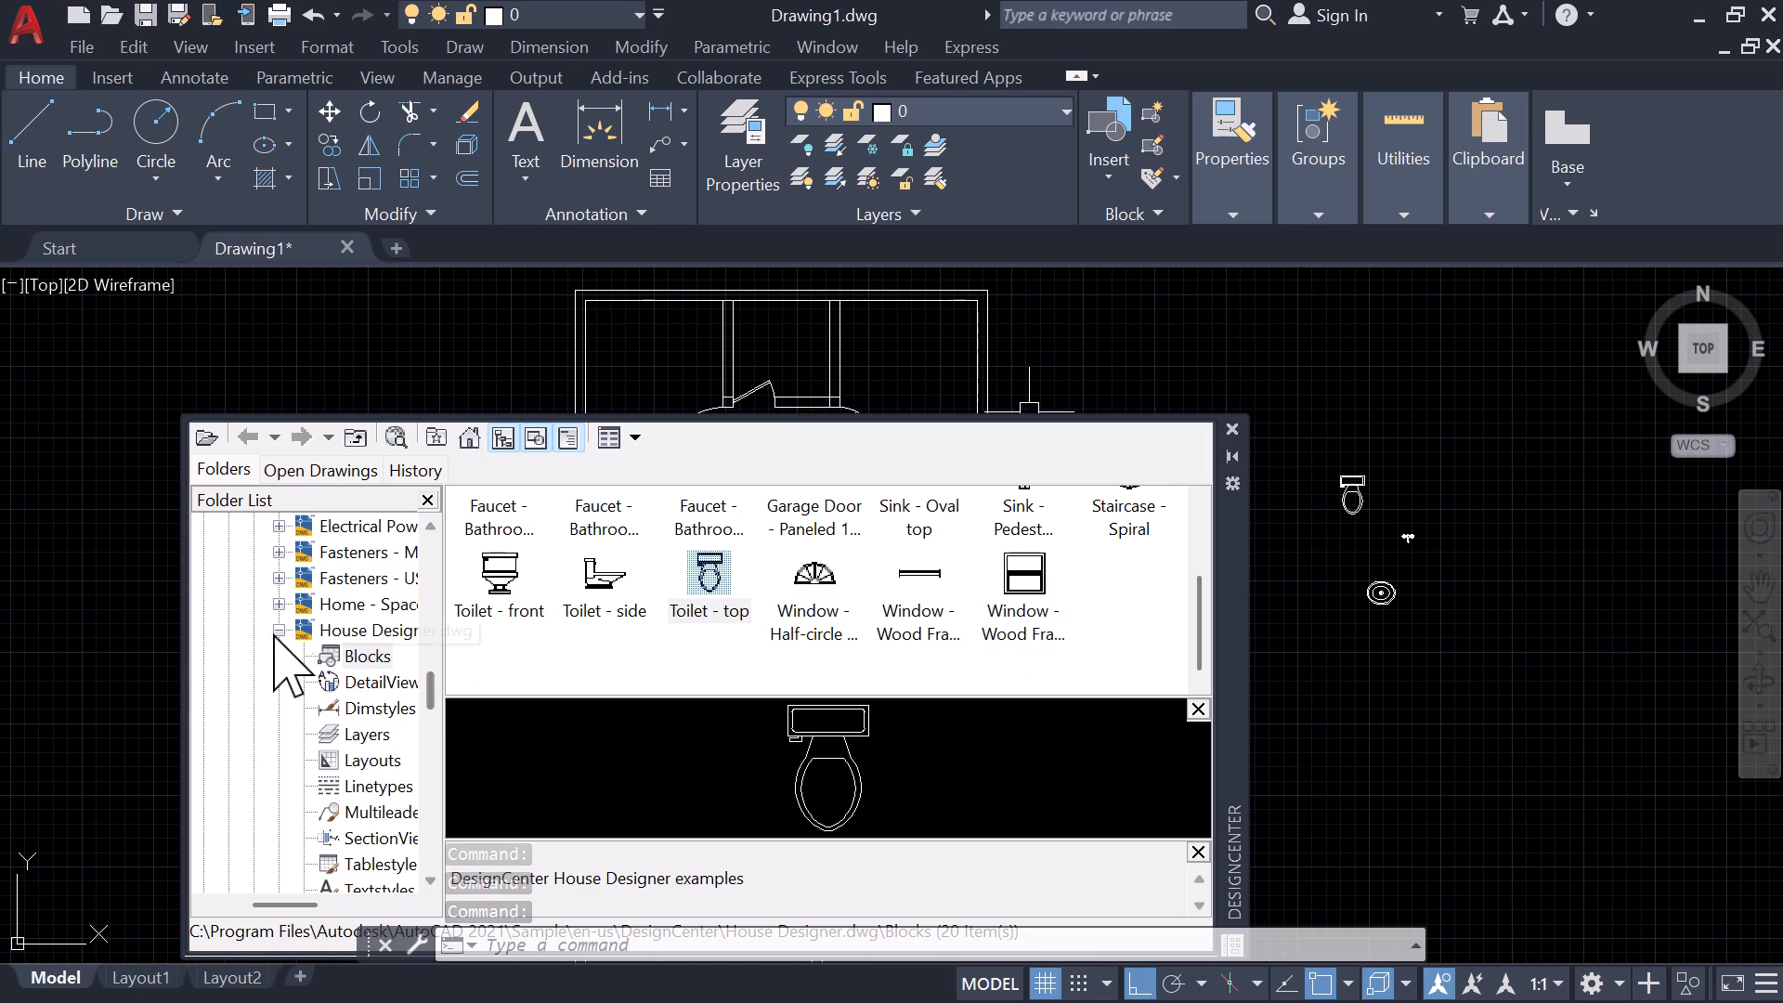
Open the blocks of Home - Space Planner.dwg and insert Bed - Queen and Chair - Desk outside the floor plan.
{"action": "left_click", "coordinate": [277, 628]}
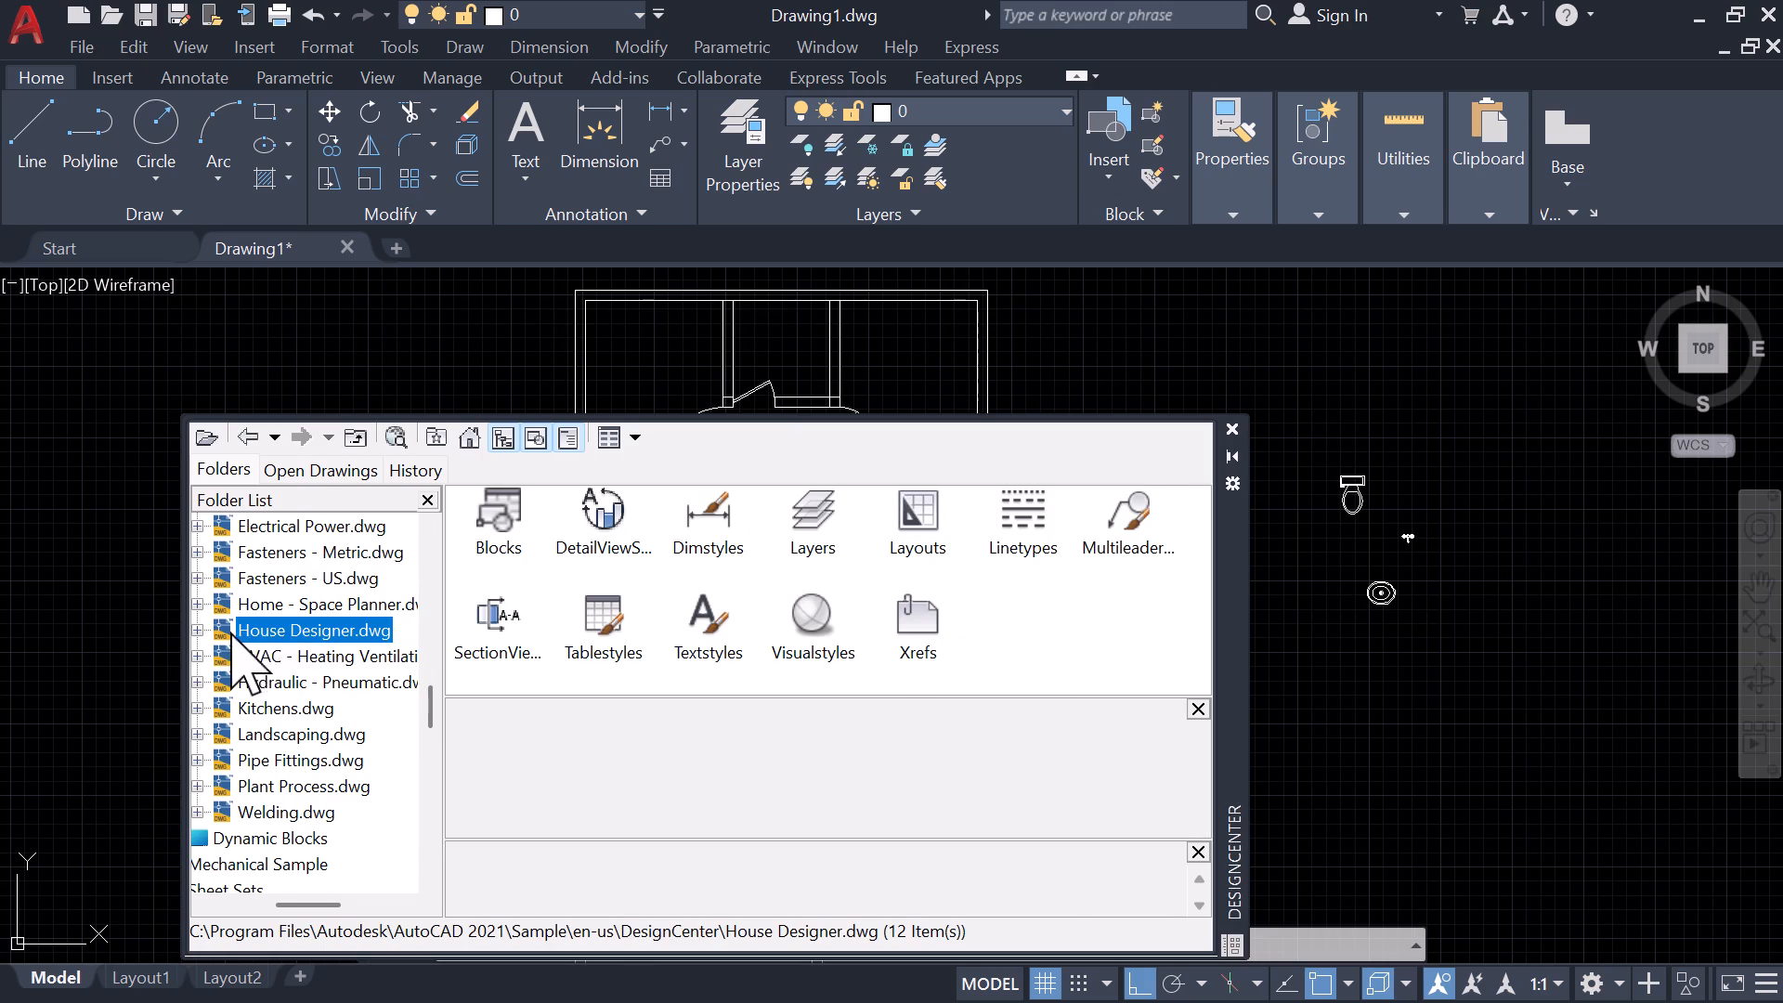
{"action": "left_click", "coordinate": [267, 589]}
{"action": "left_click", "coordinate": [310, 606]}
{"action": "double_click", "coordinate": [495, 530]}
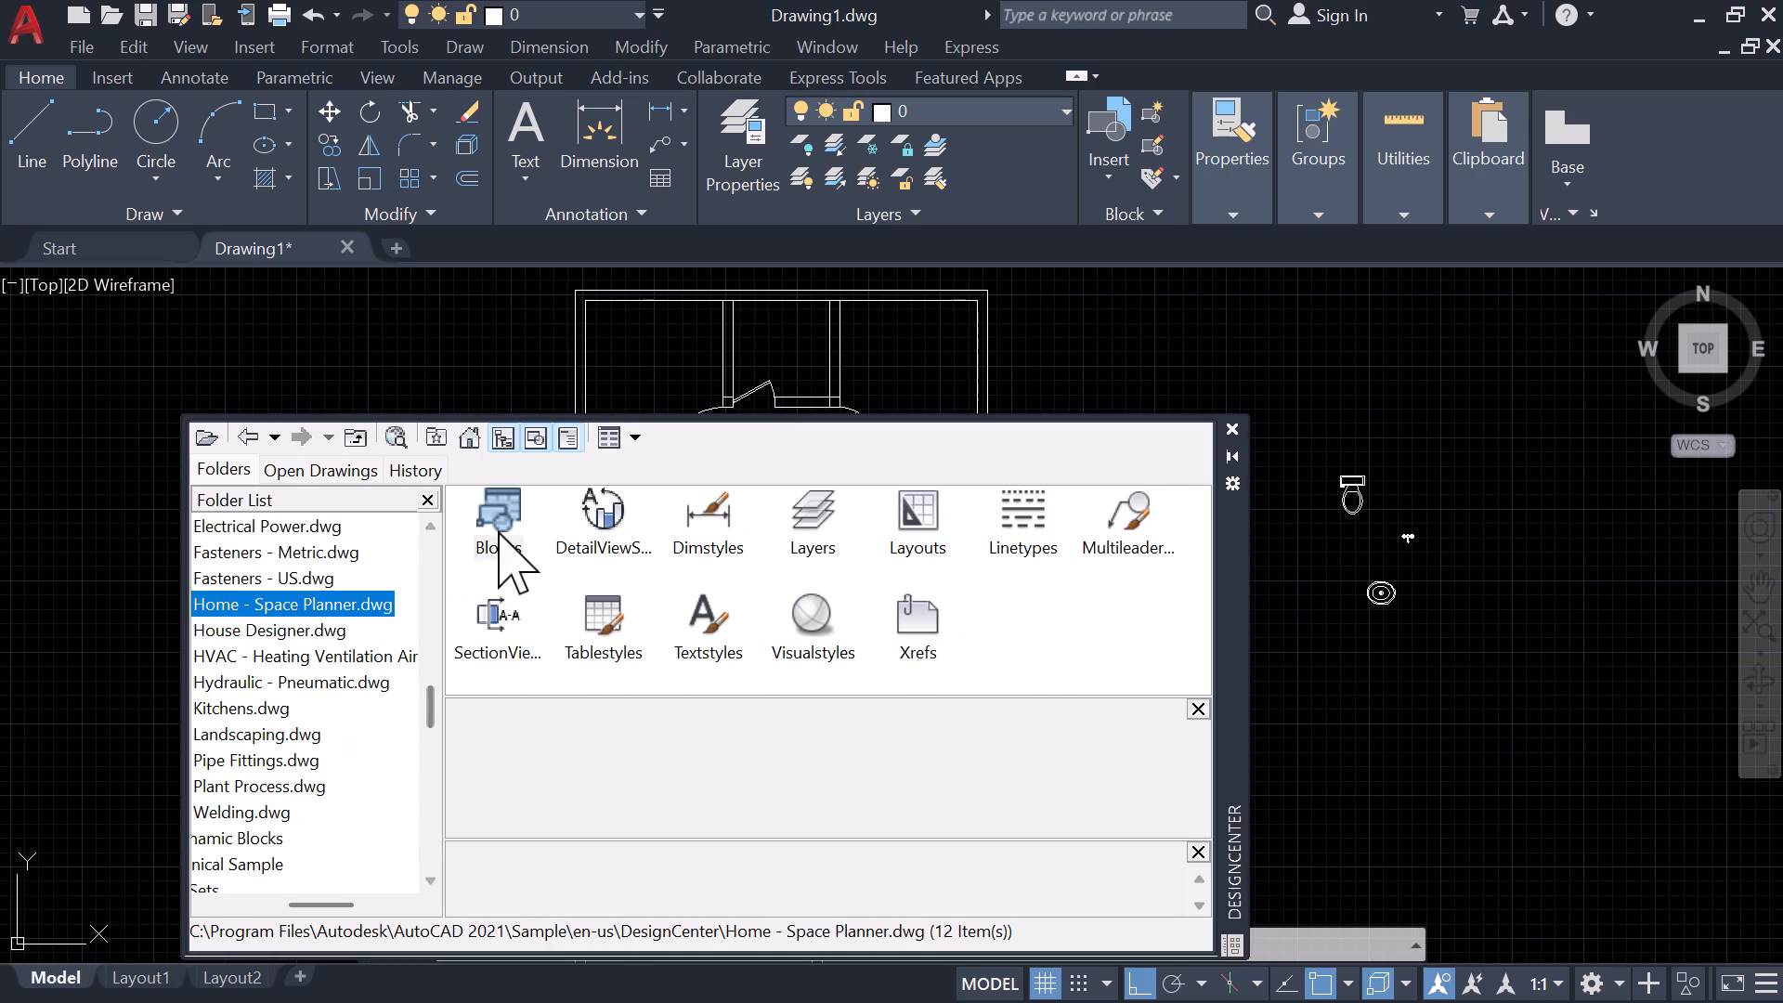
{"action": "double_click", "coordinate": [498, 530]}
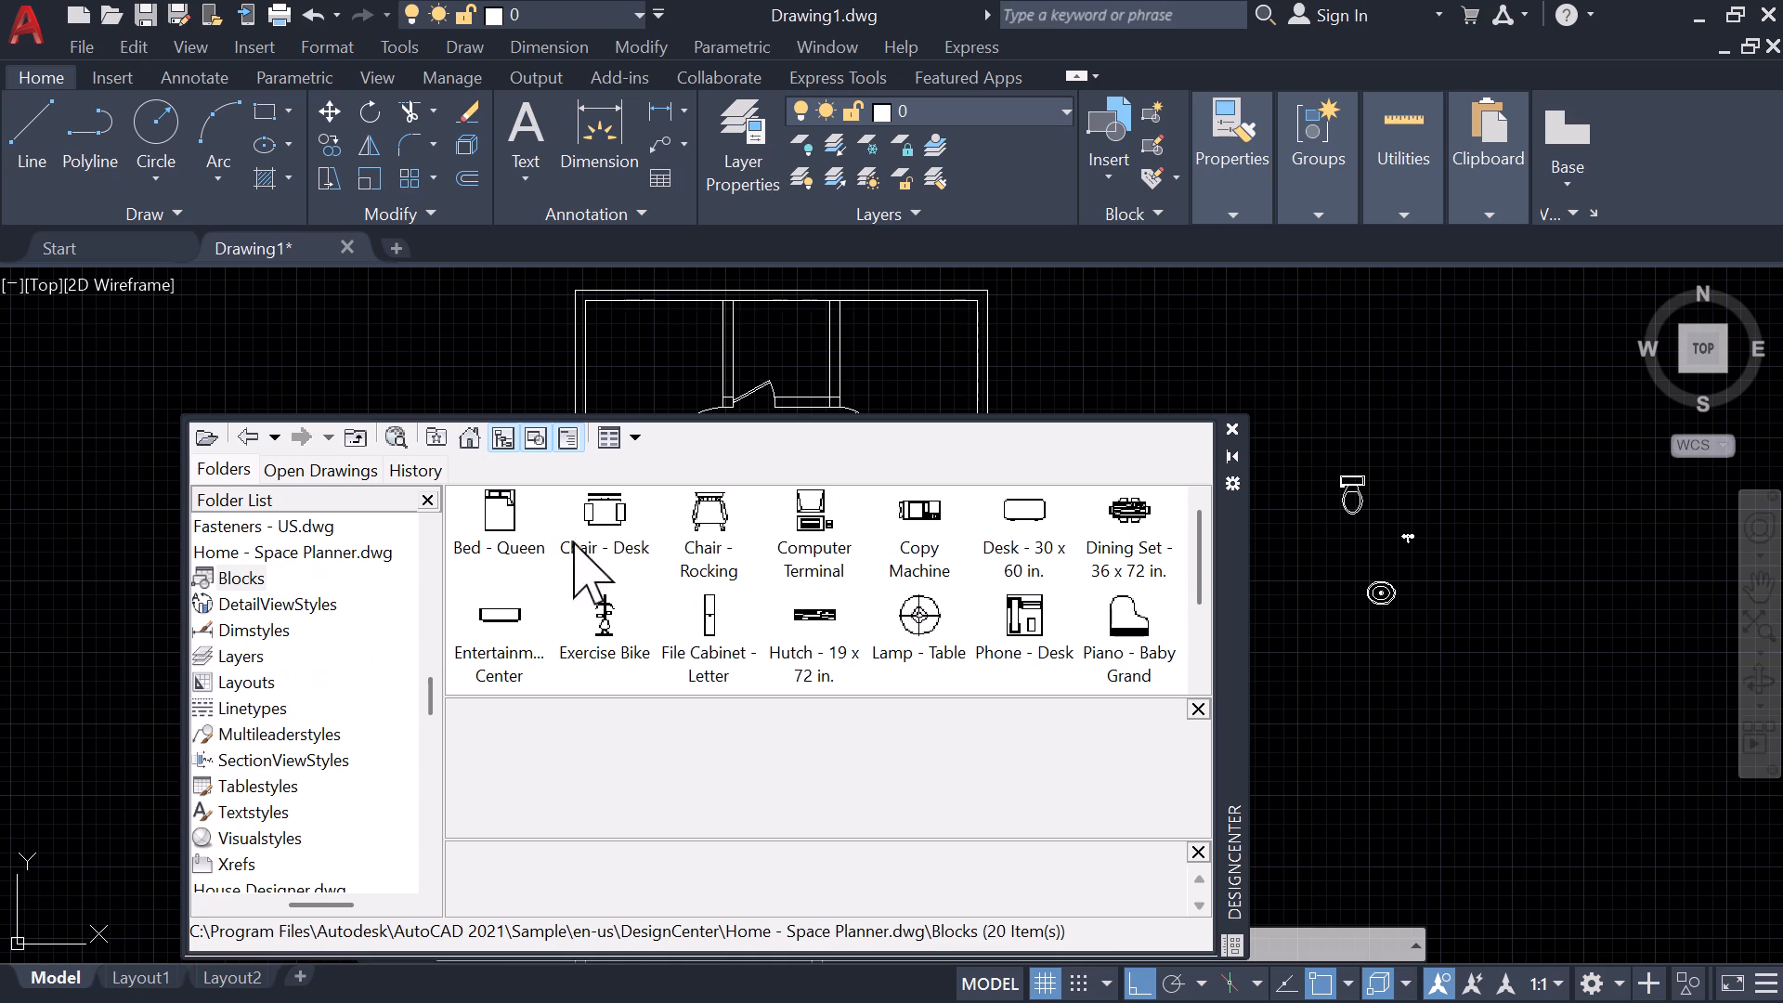
{"action": "left_click_drag", "start_coordinate": [503, 530], "coordinate": [1483, 378]}
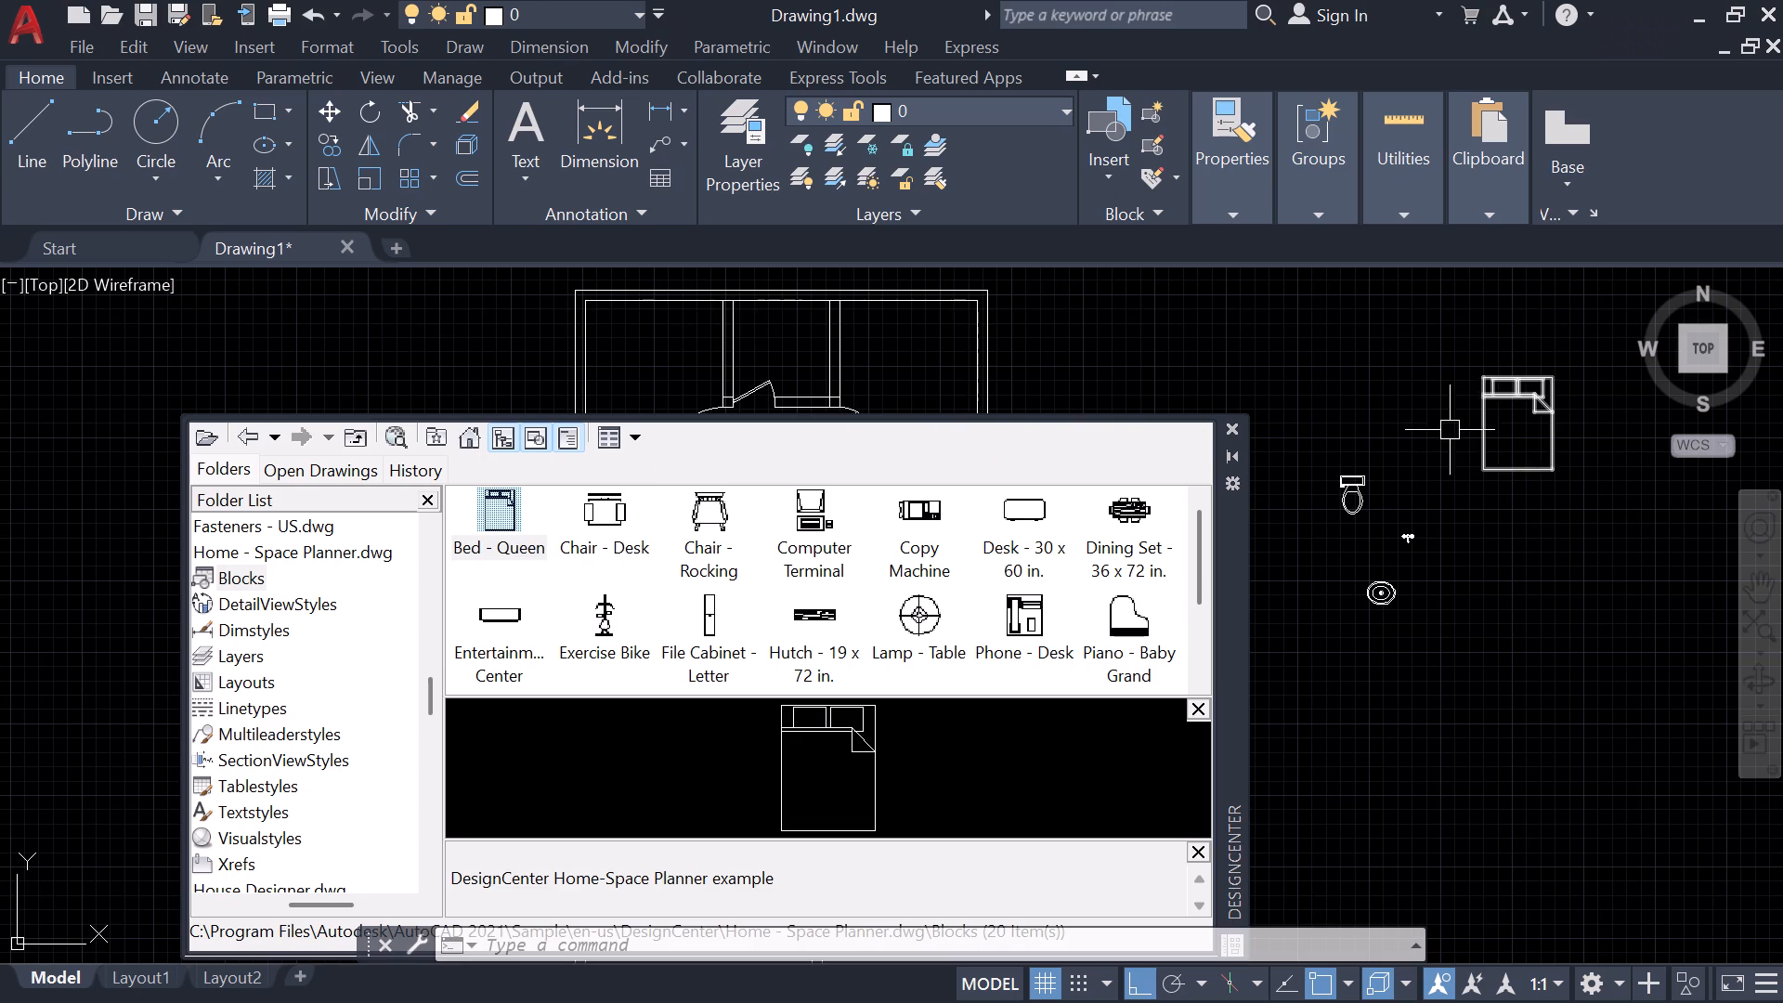
{"action": "left_click_drag", "start_coordinate": [601, 523], "coordinate": [1525, 620]}
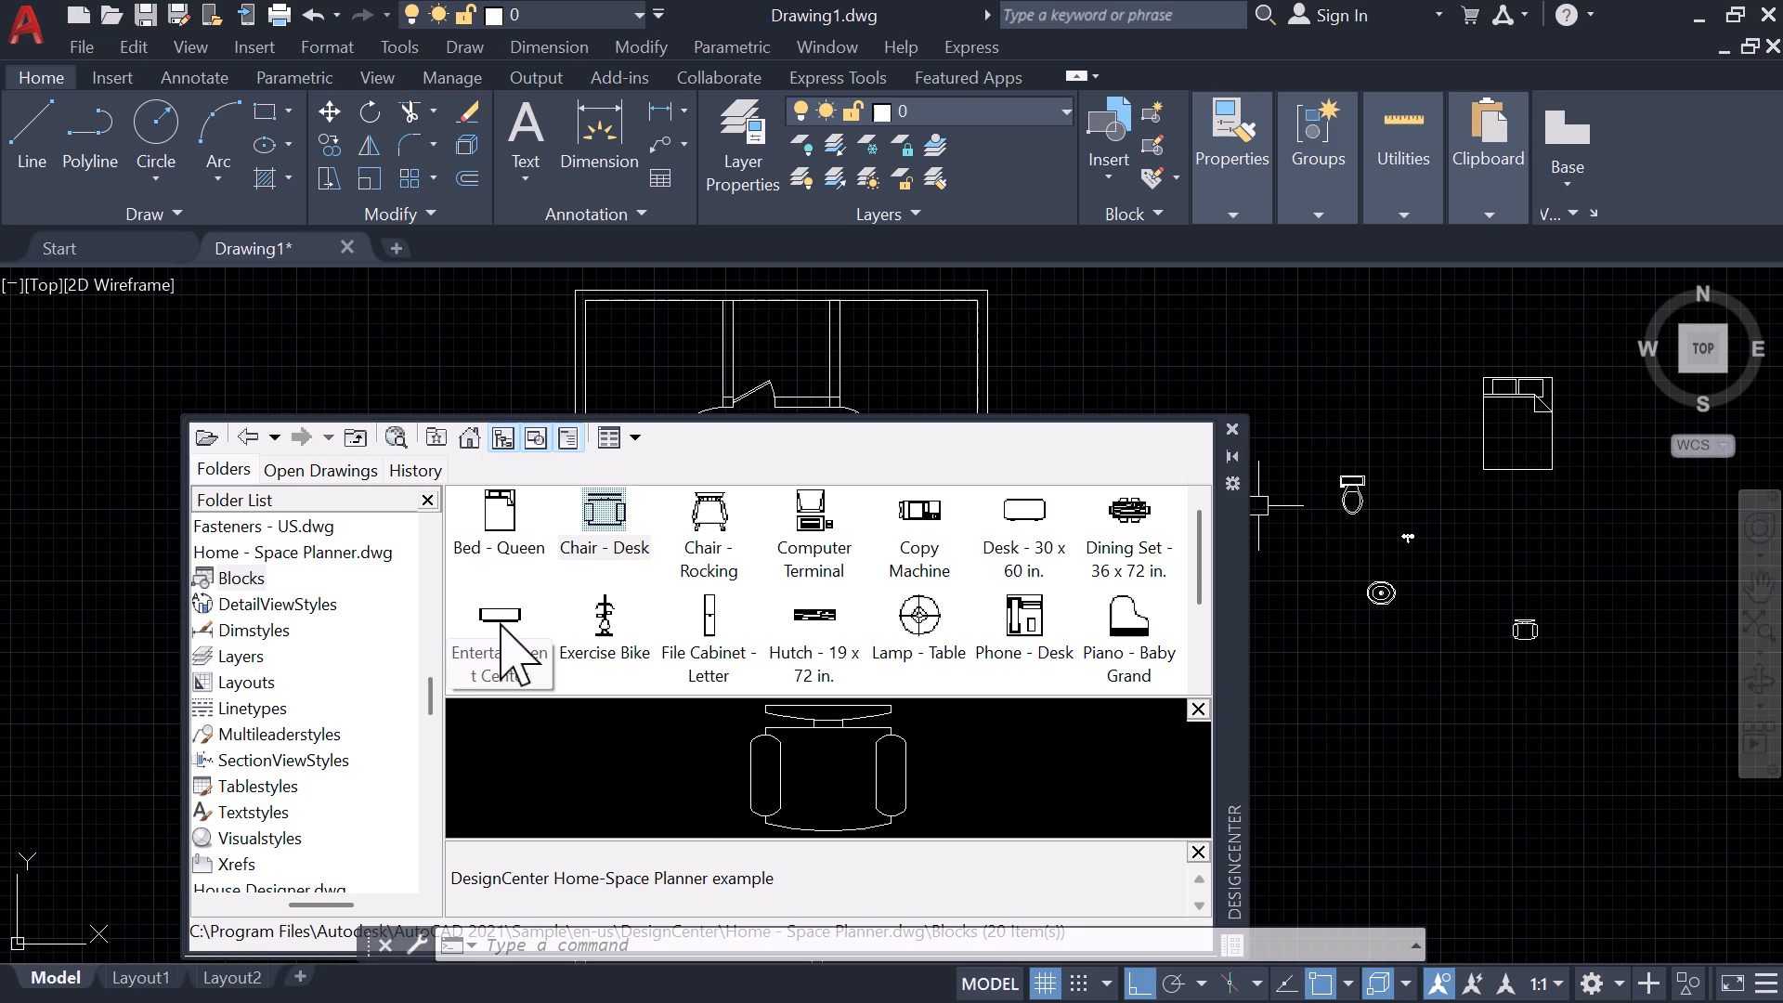
Insert the Entertainment Center, Lamp - Table and Phone - Desk blocks in the empty area beside the floor plan.
{"action": "left_click_drag", "start_coordinate": [500, 622], "coordinate": [1350, 749]}
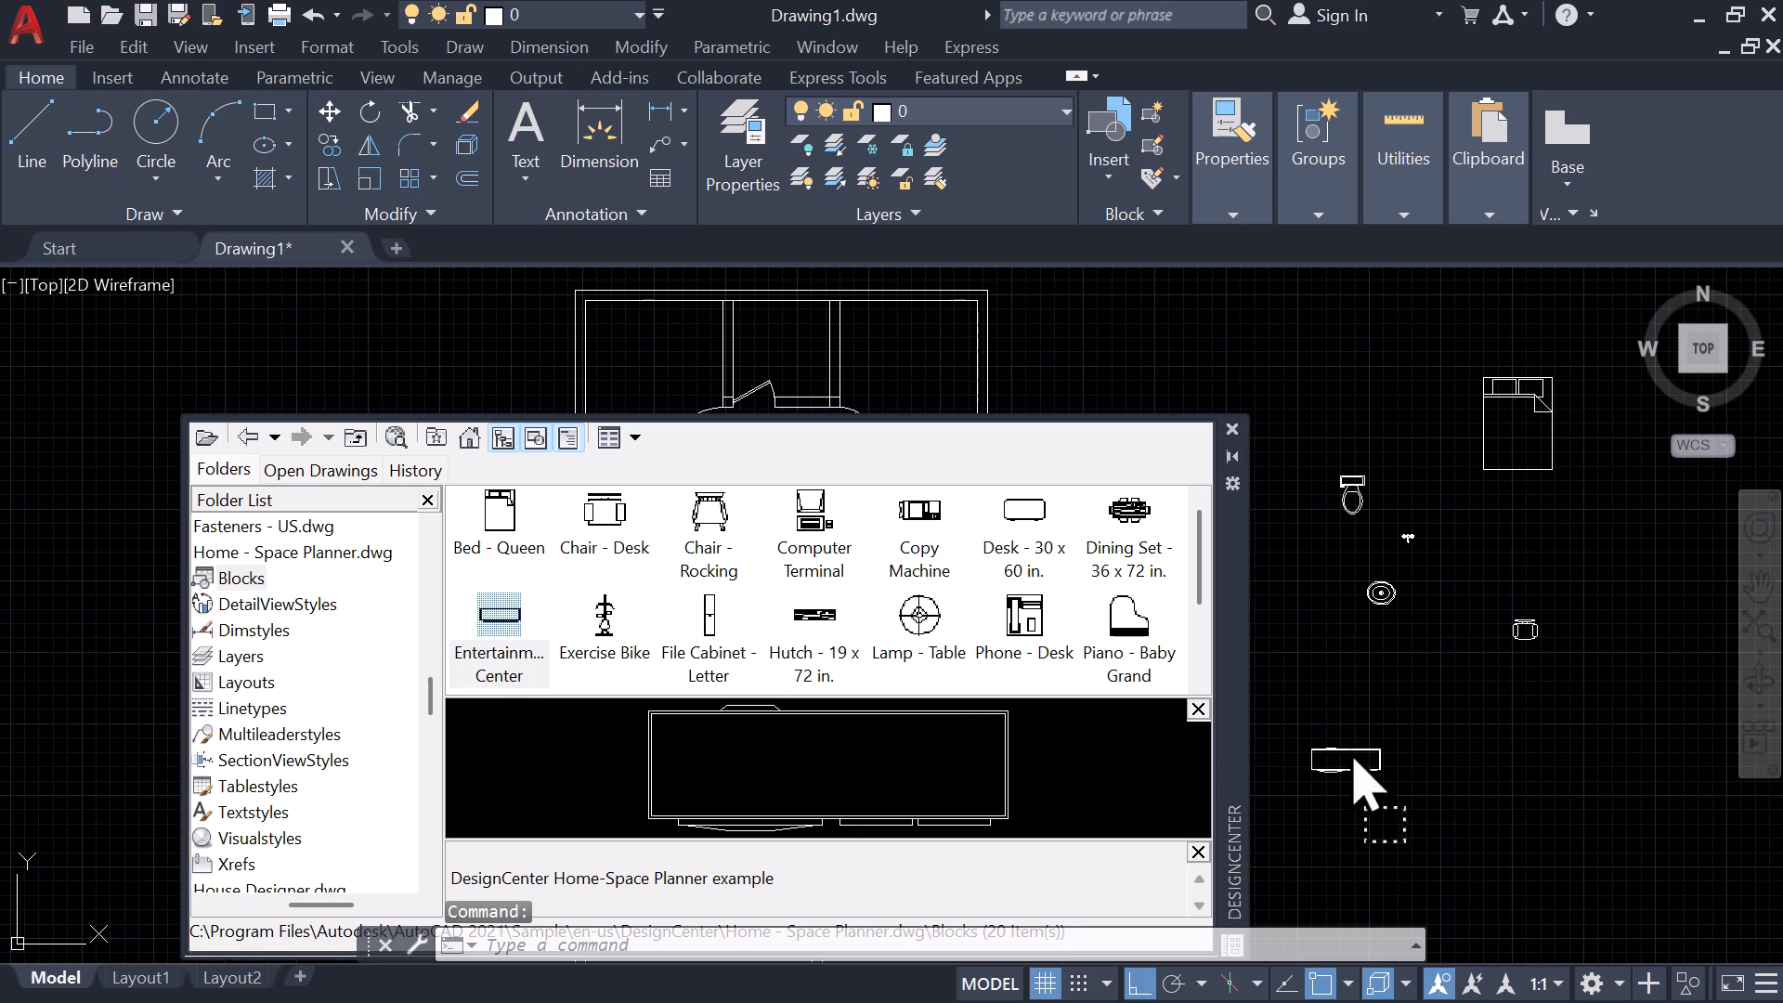
{"action": "left_click_drag", "start_coordinate": [1350, 749], "coordinate": [1442, 694]}
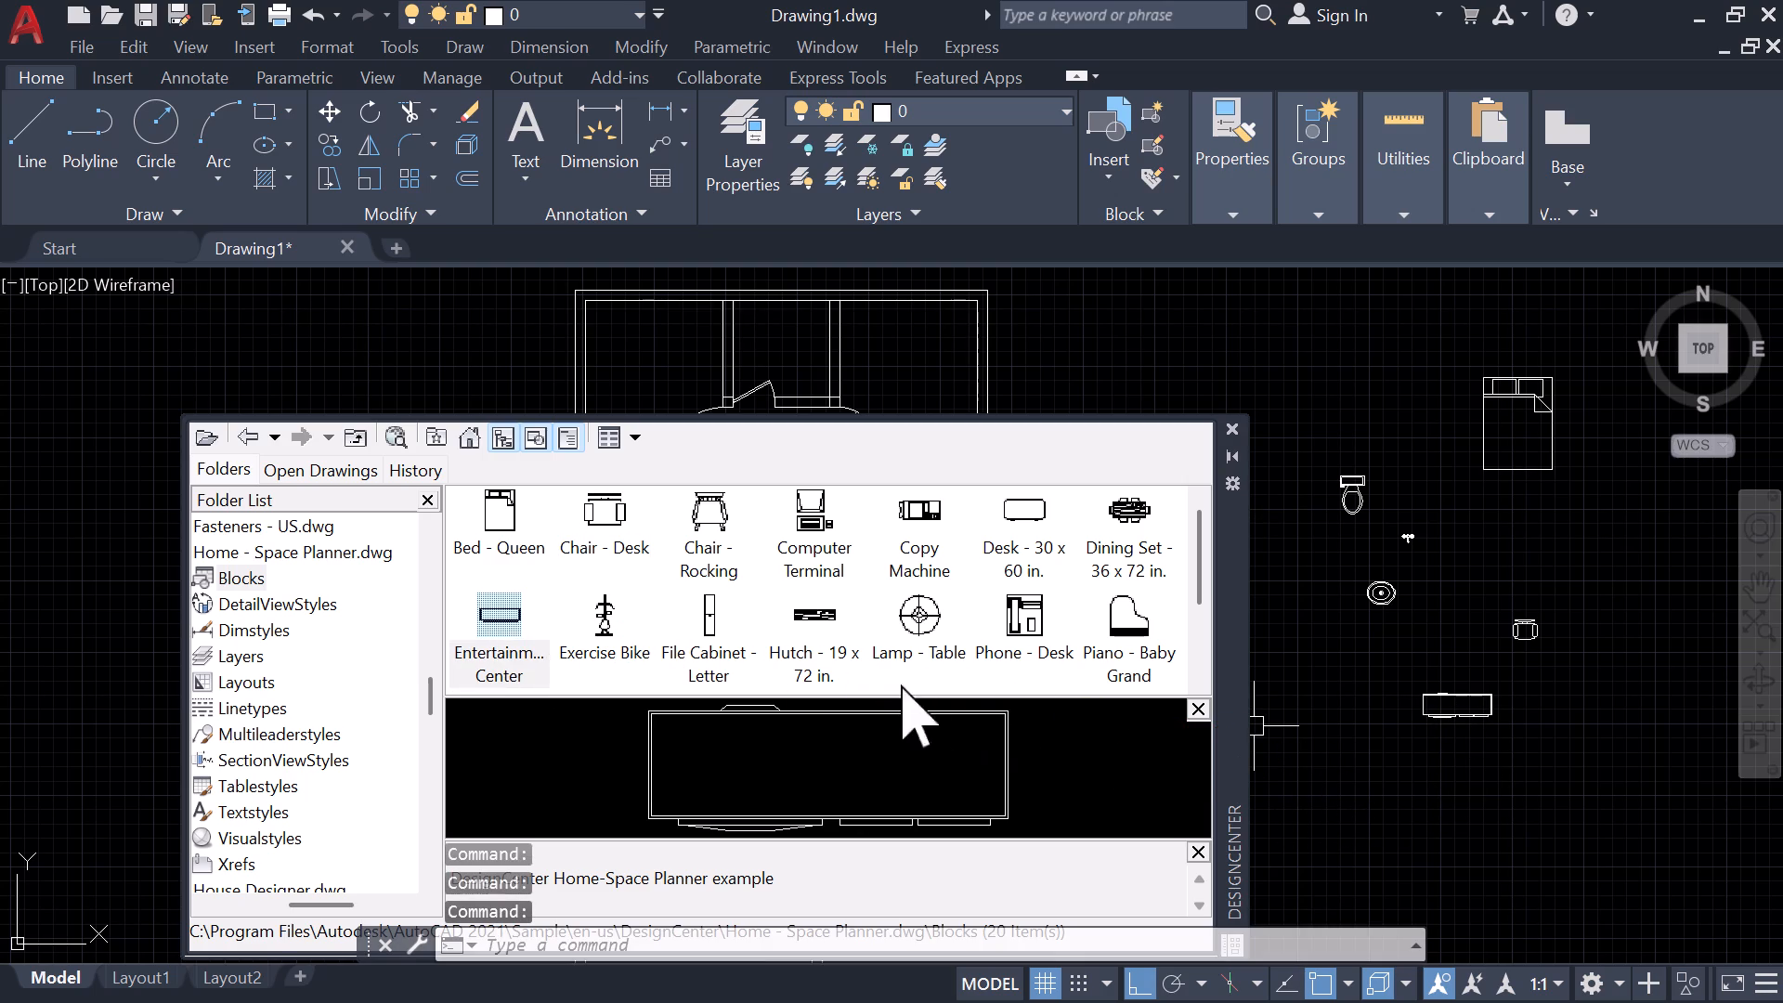
{"action": "left_click_drag", "start_coordinate": [907, 619], "coordinate": [914, 619]}
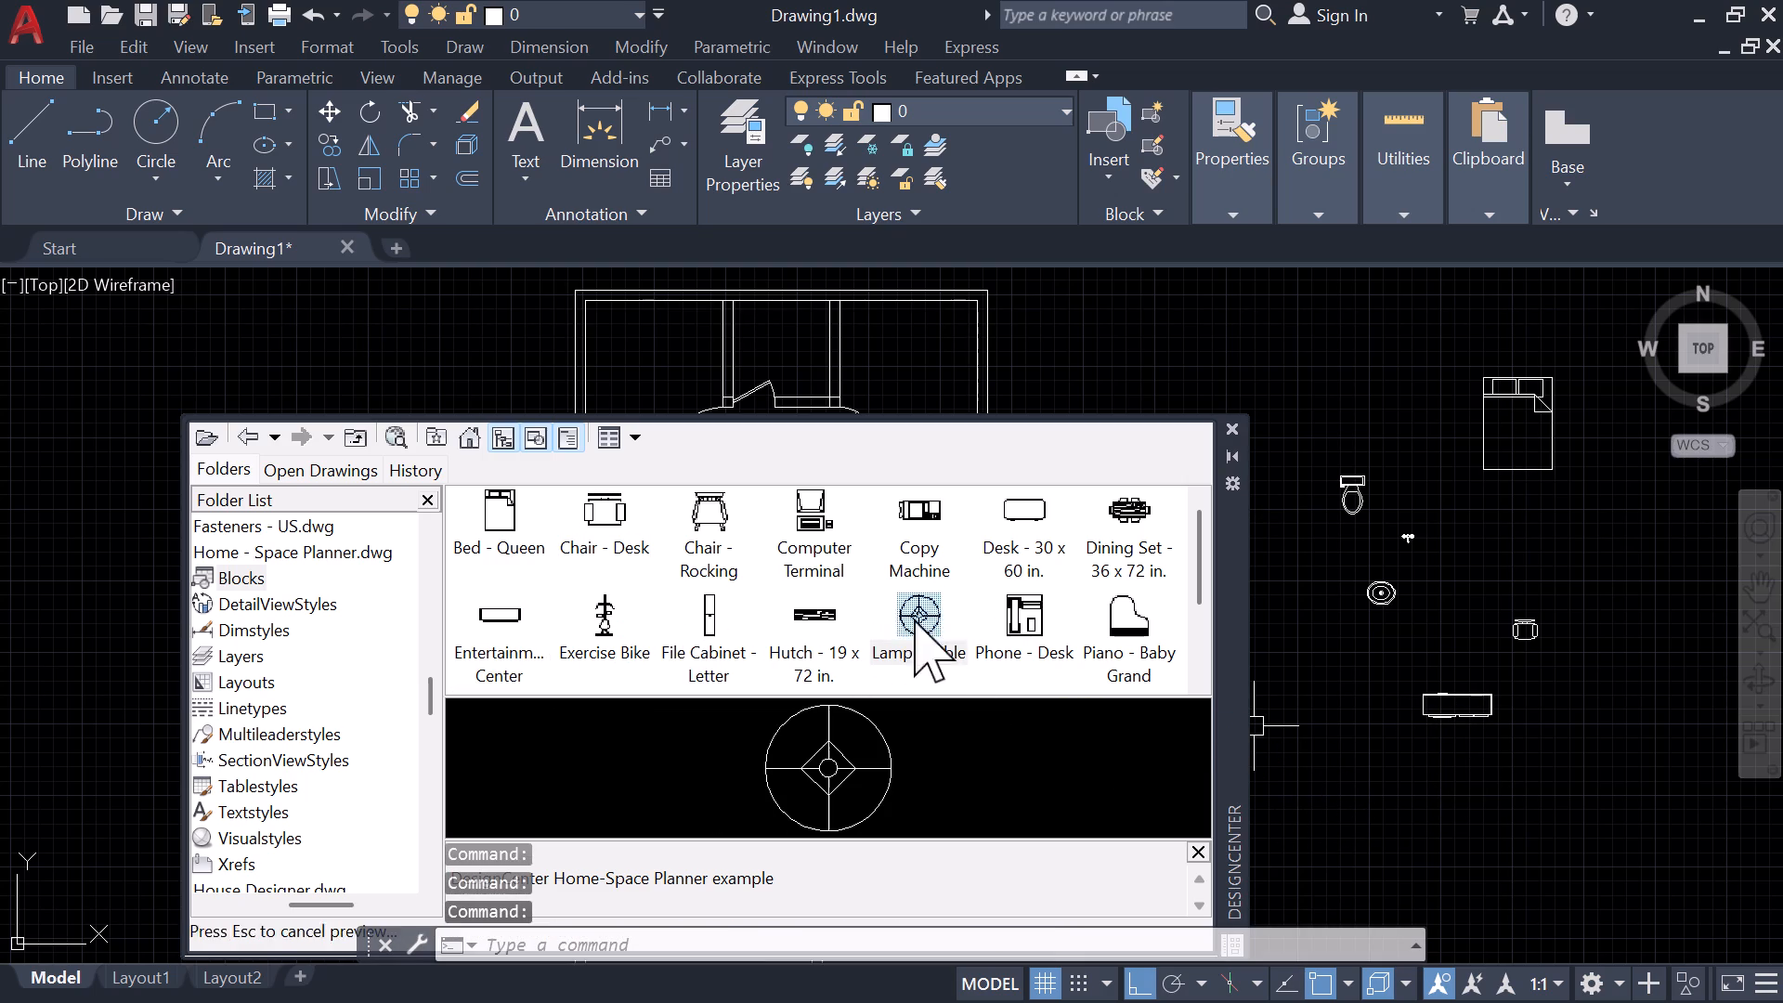
{"action": "left_click_drag", "start_coordinate": [914, 619], "coordinate": [1539, 693]}
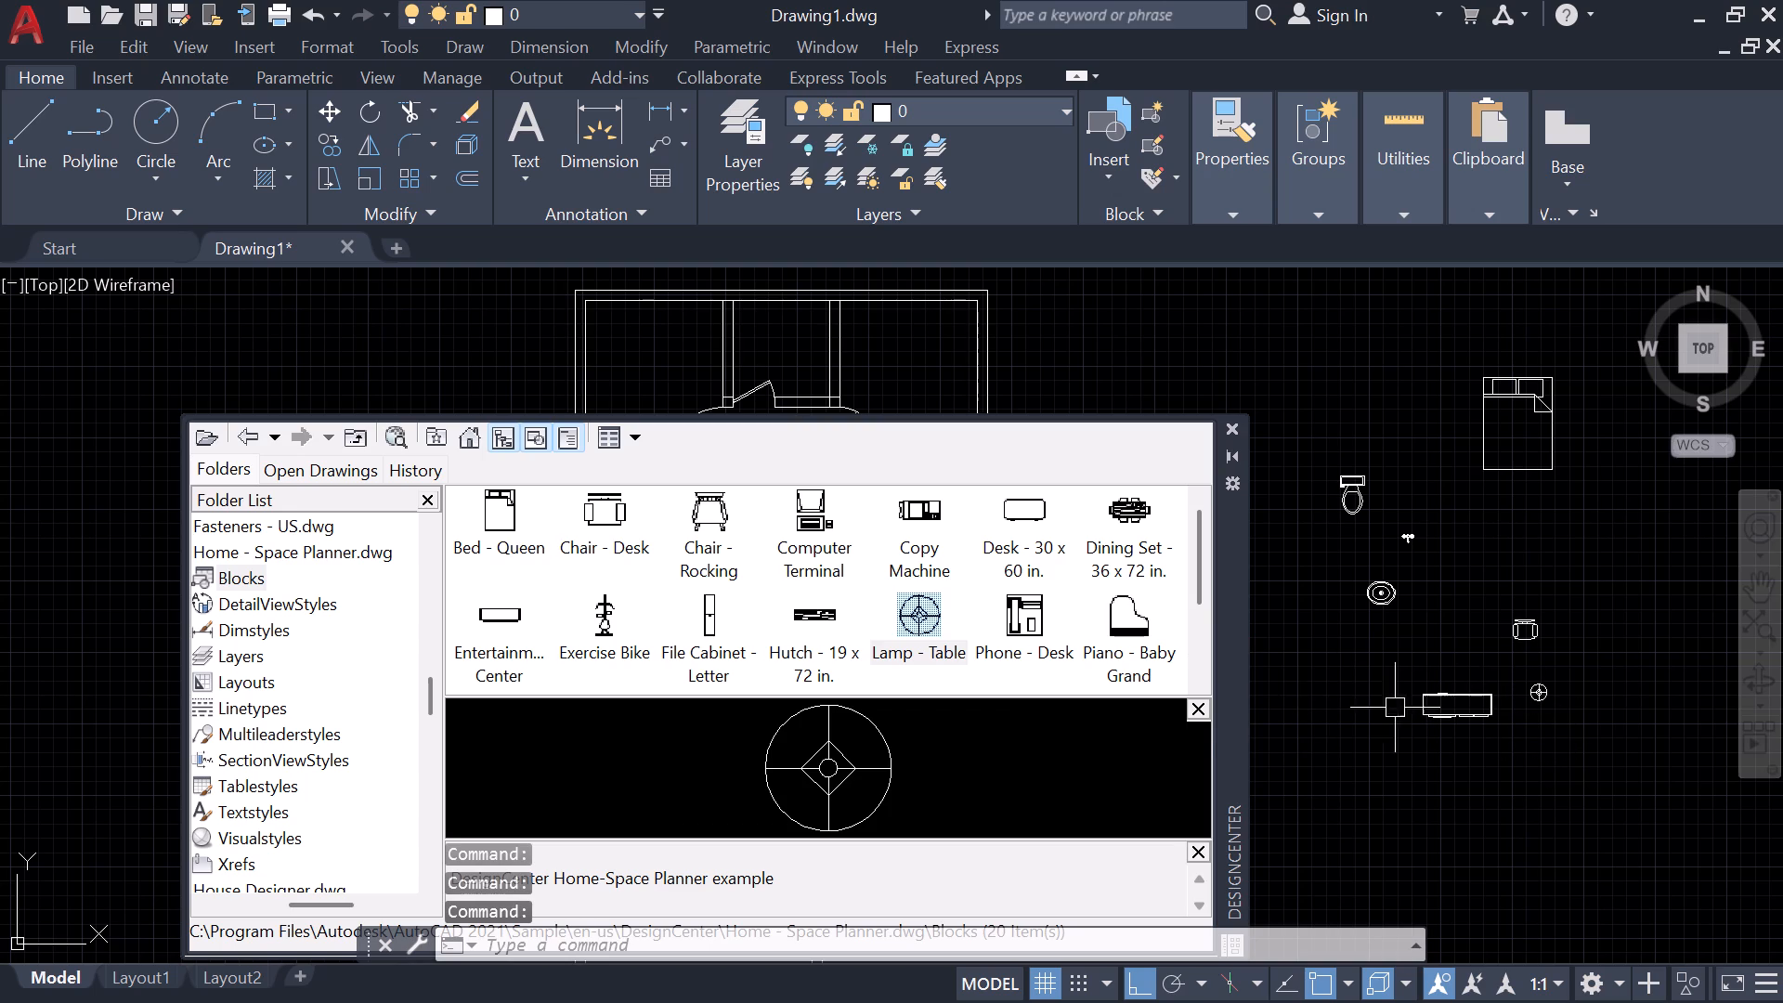
{"action": "left_click_drag", "start_coordinate": [1027, 616], "coordinate": [1360, 631]}
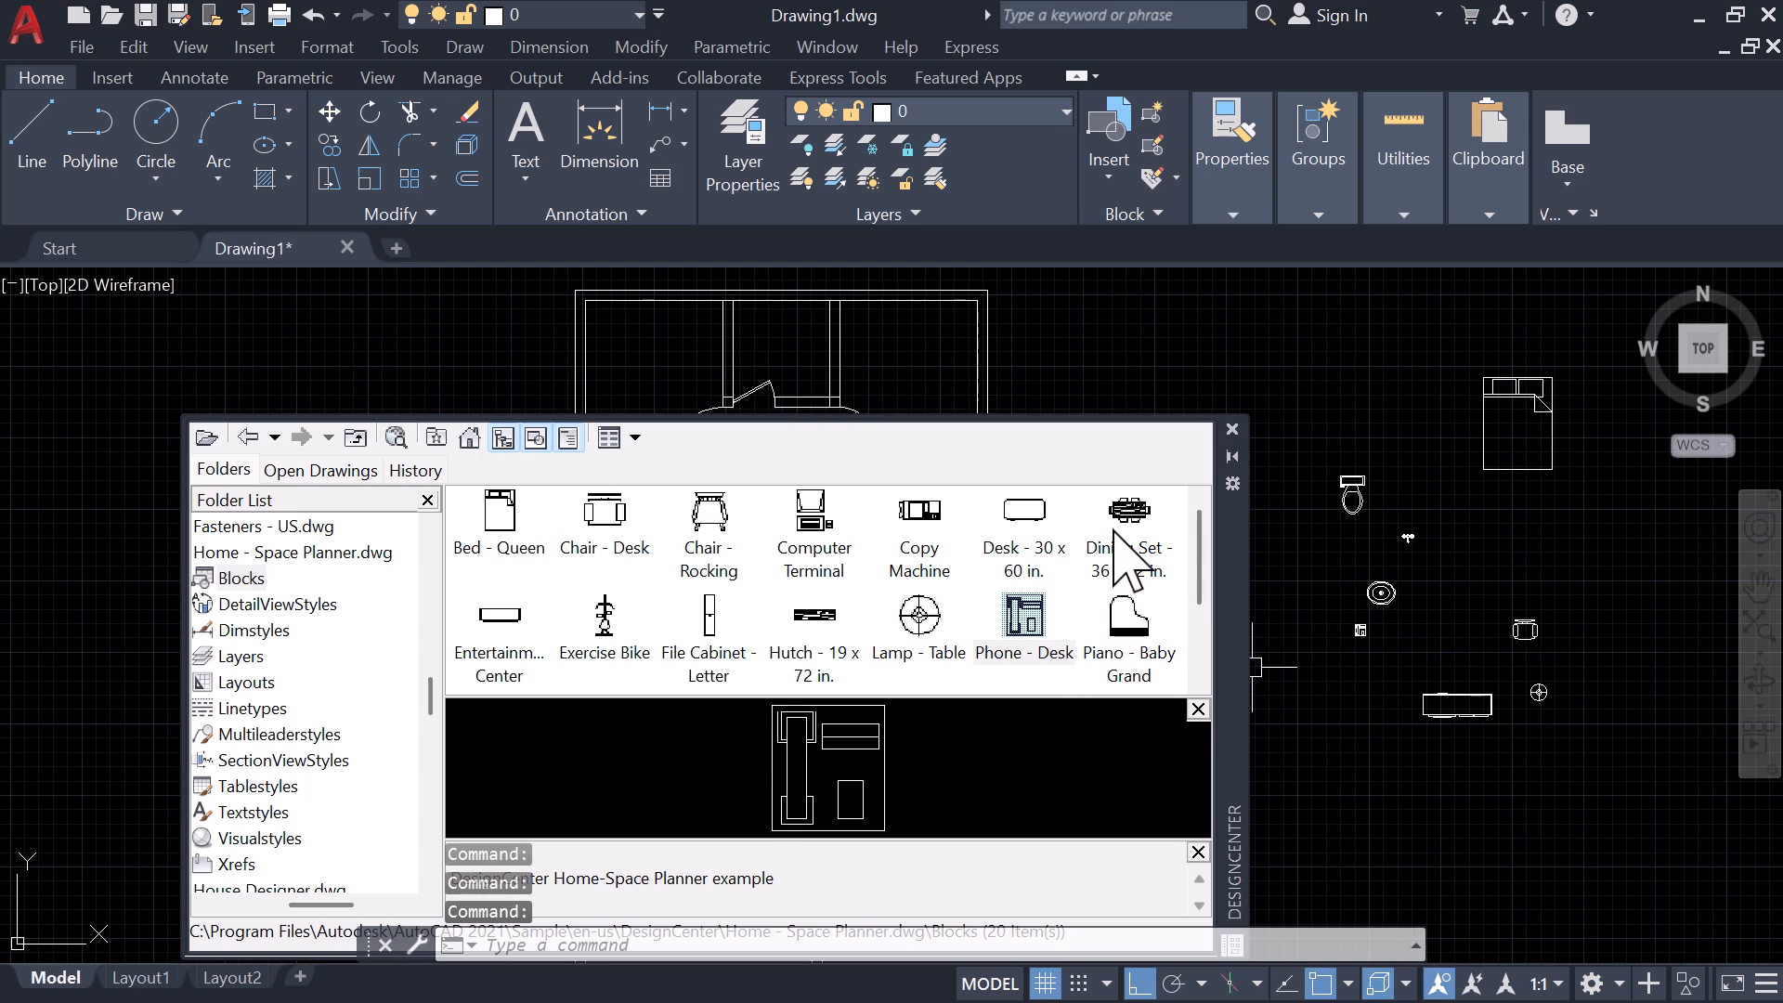
Insert the Dining Set - 36 x 72 in., Desk - 30 x 60 in. and Chair - Rocking blocks beside the floor plan.
{"action": "left_click_drag", "start_coordinate": [1113, 528], "coordinate": [1527, 519]}
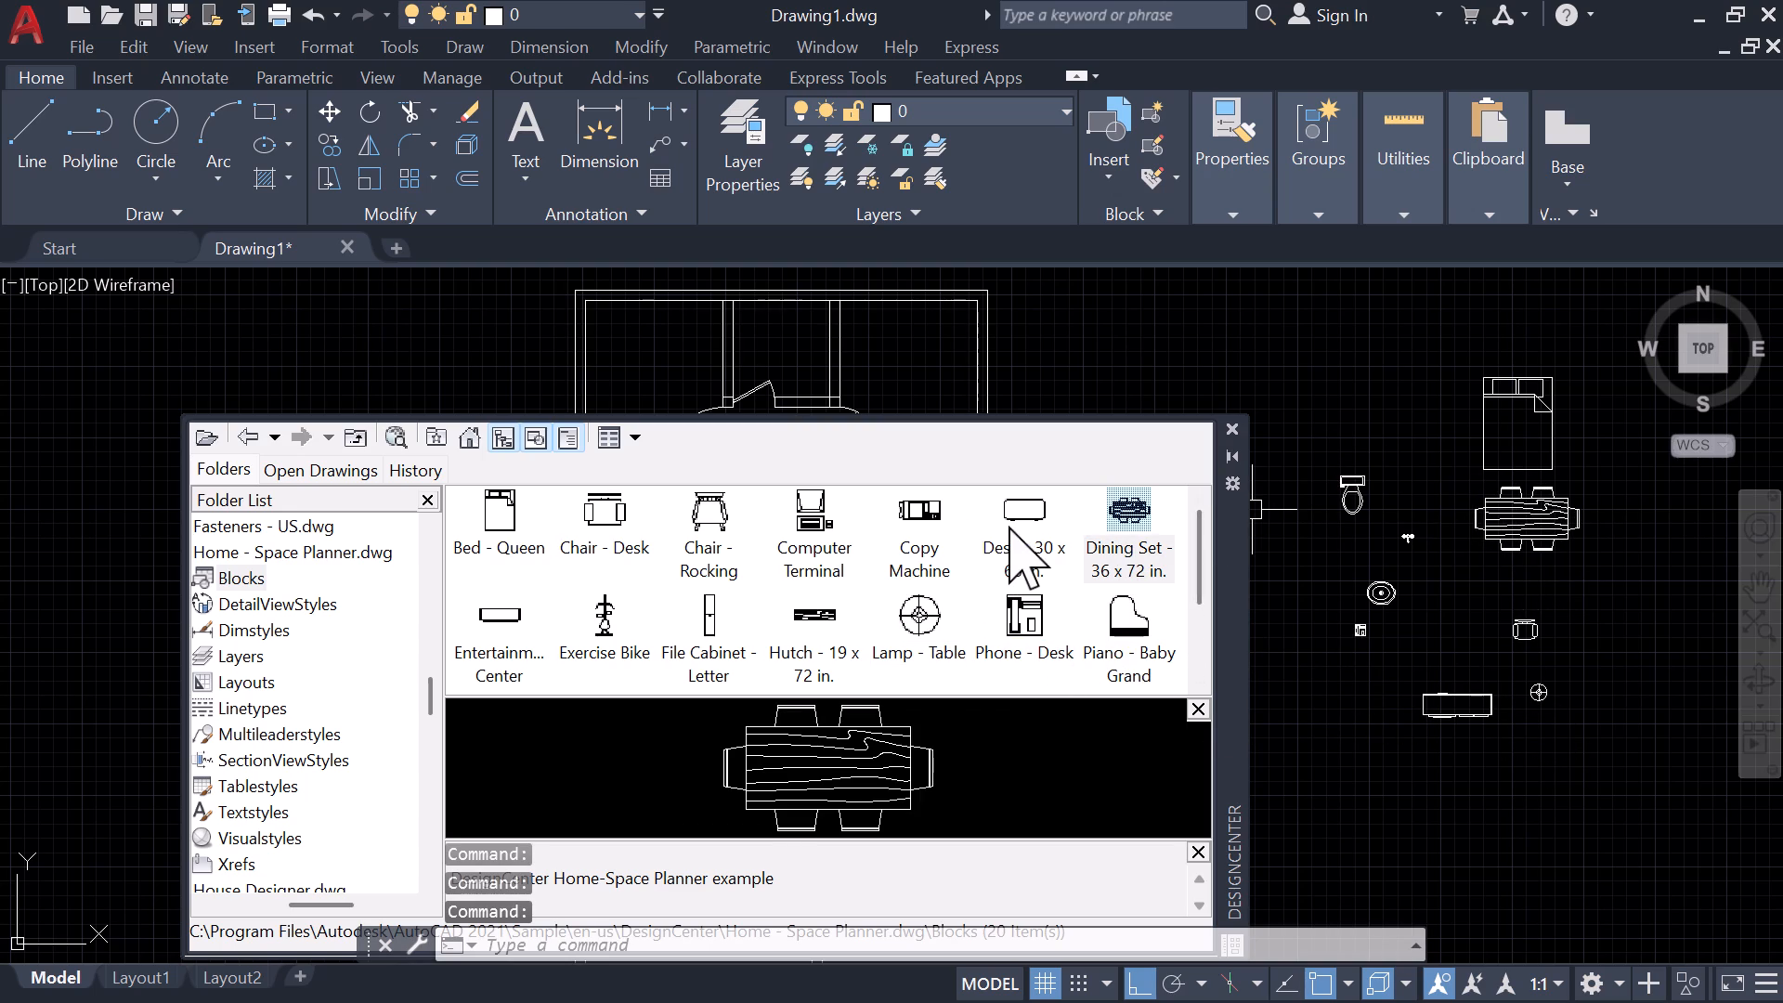
{"action": "left_click_drag", "start_coordinate": [1009, 526], "coordinate": [1392, 366]}
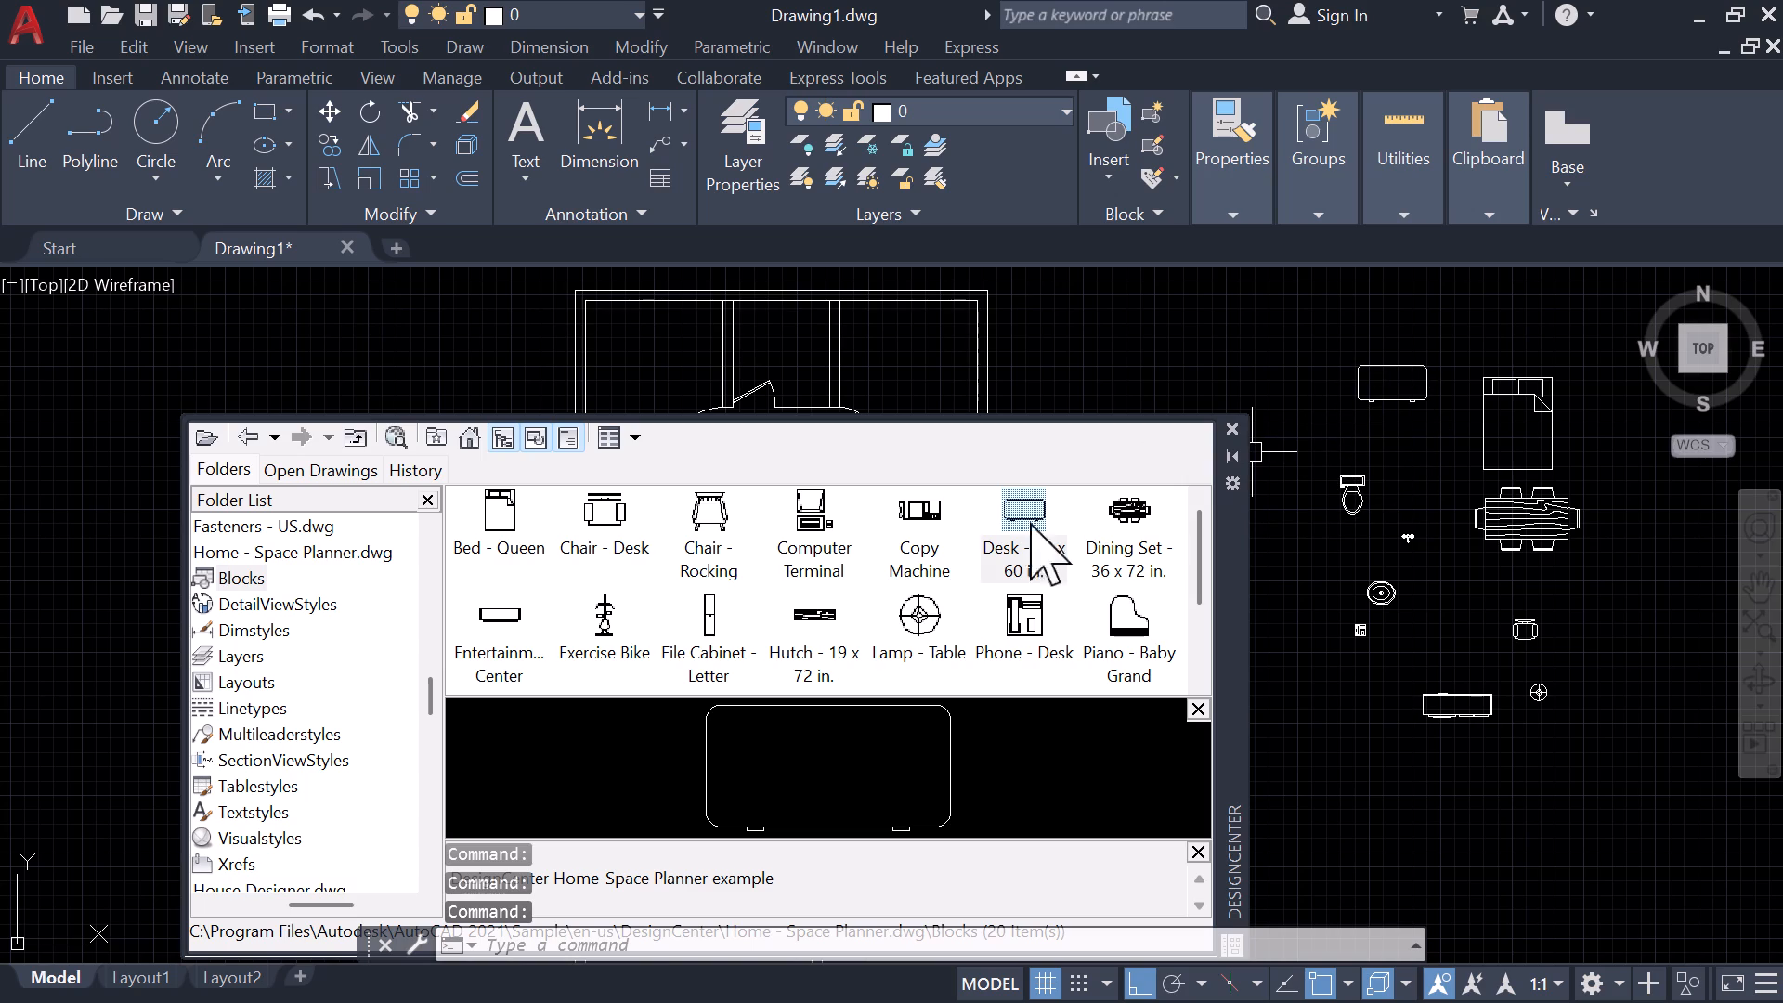
{"action": "left_click_drag", "start_coordinate": [813, 522], "coordinate": [890, 533]}
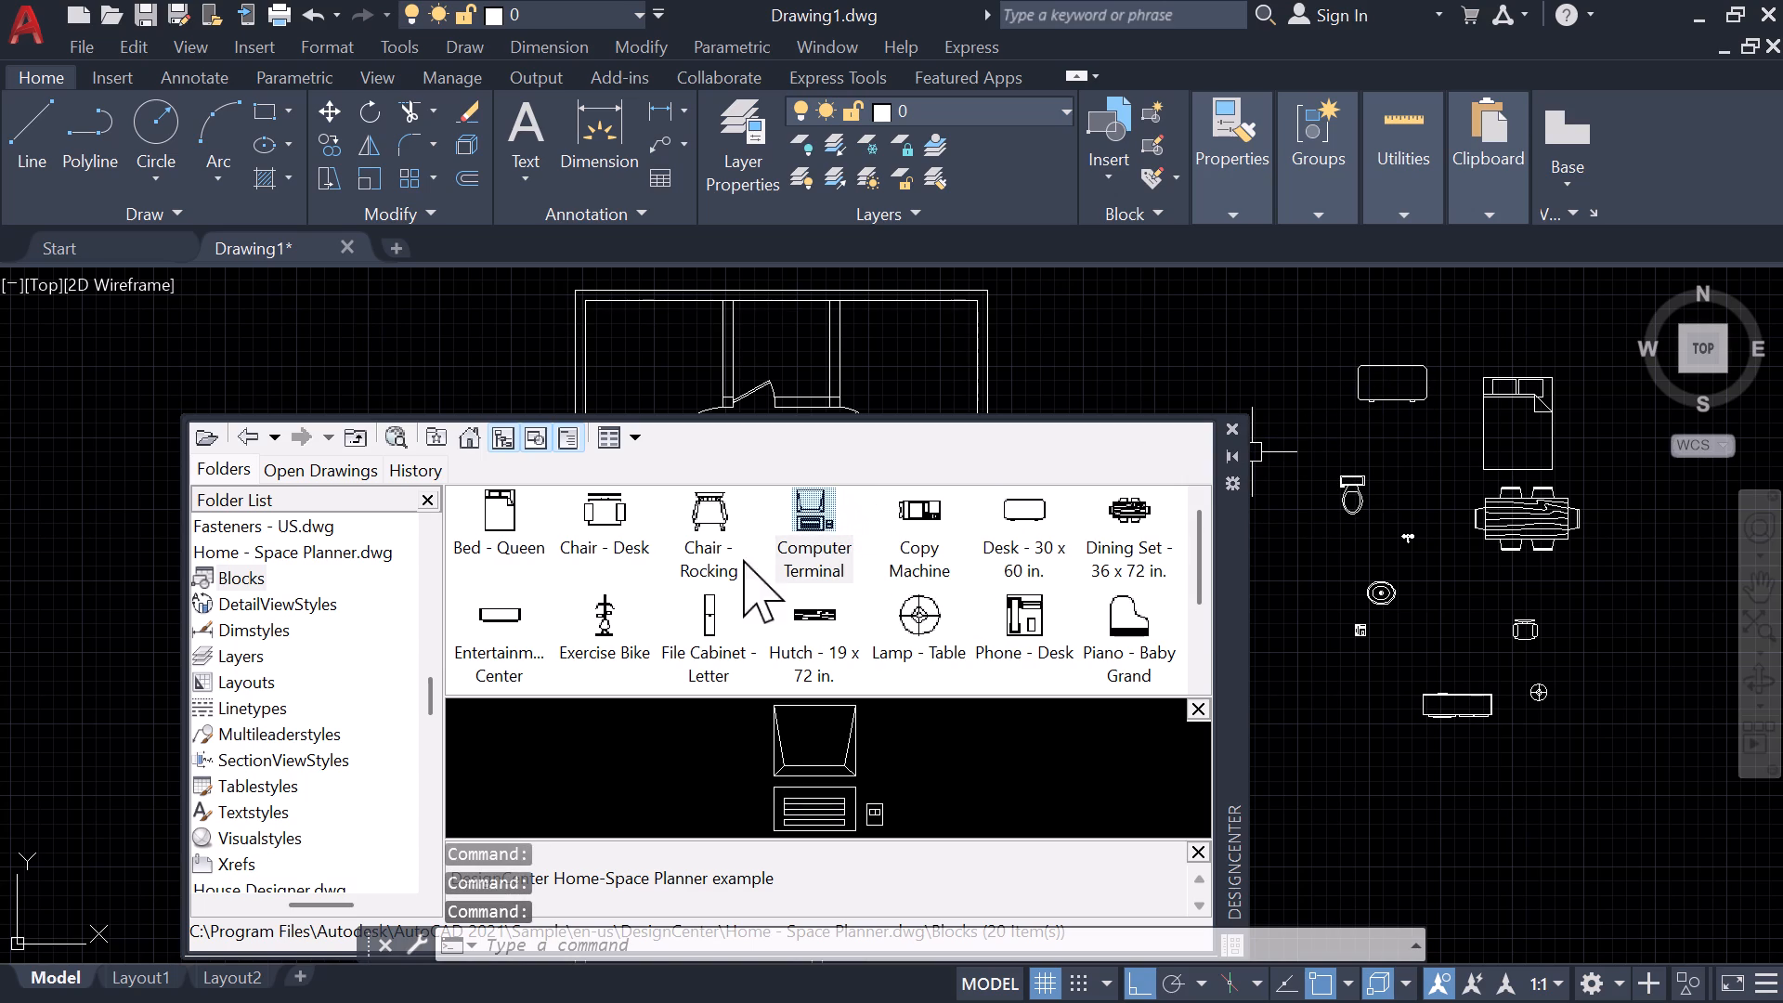
{"action": "left_click_drag", "start_coordinate": [688, 553], "coordinate": [1164, 351]}
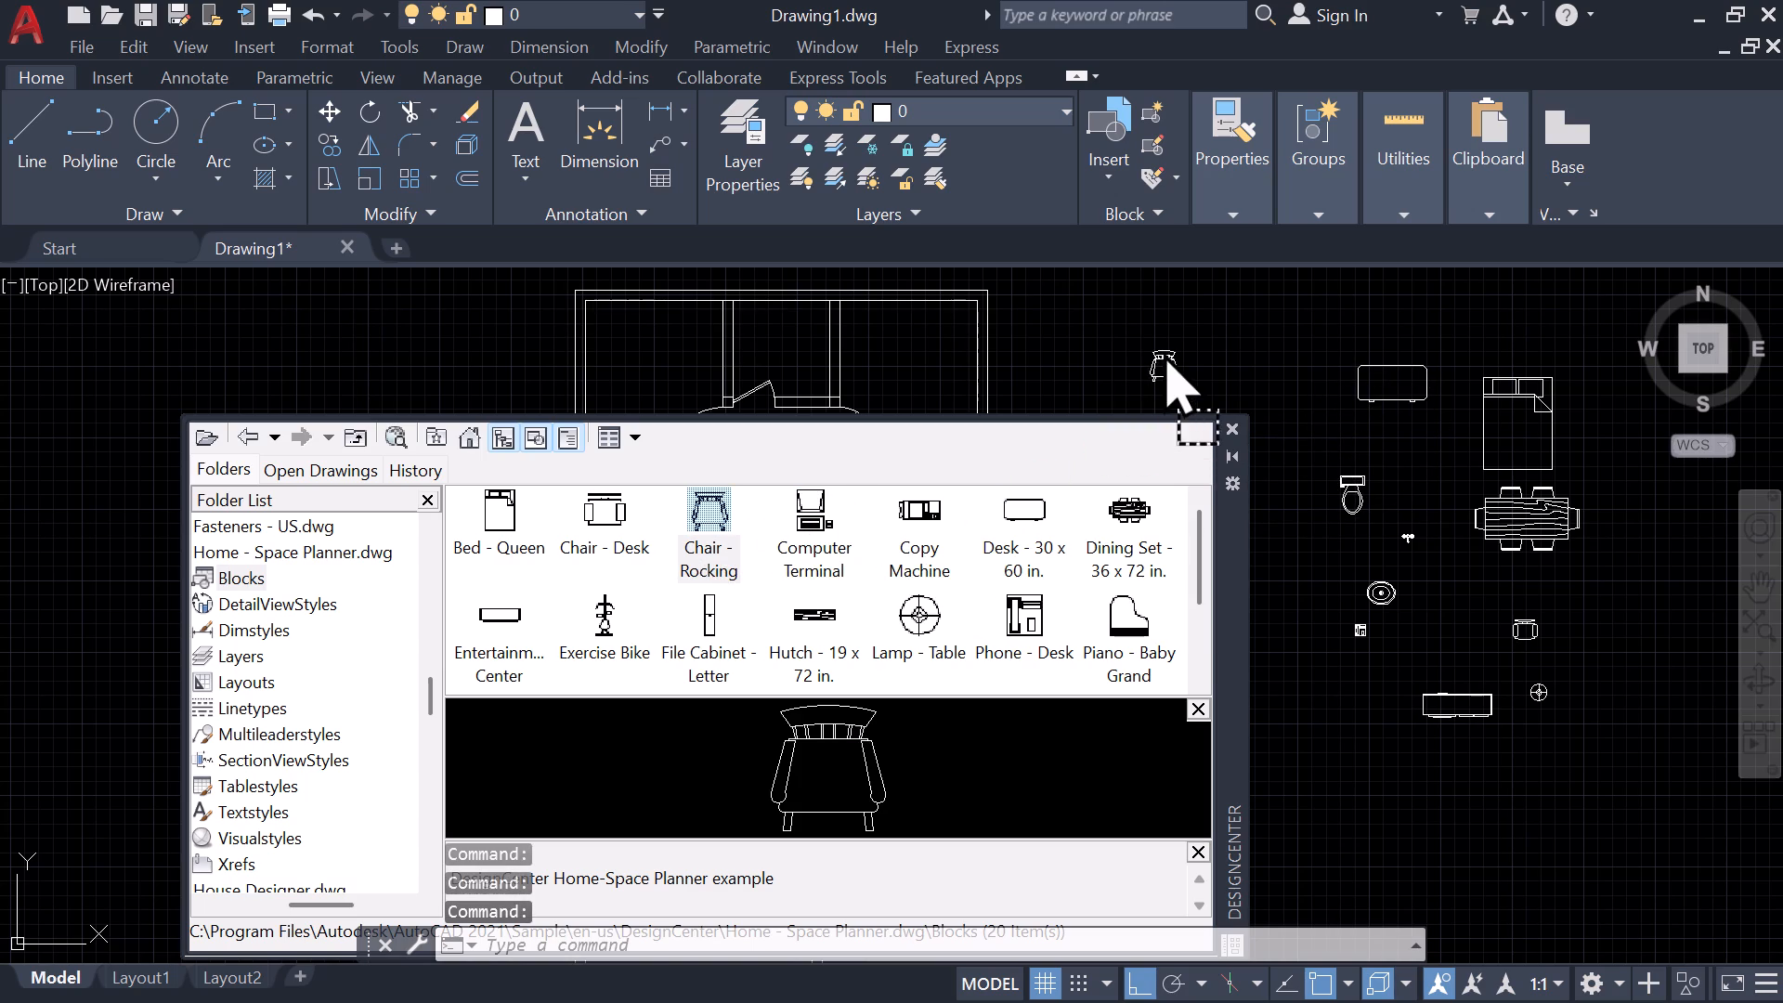
{"action": "left_click_drag", "start_coordinate": [1164, 351], "coordinate": [1168, 347]}
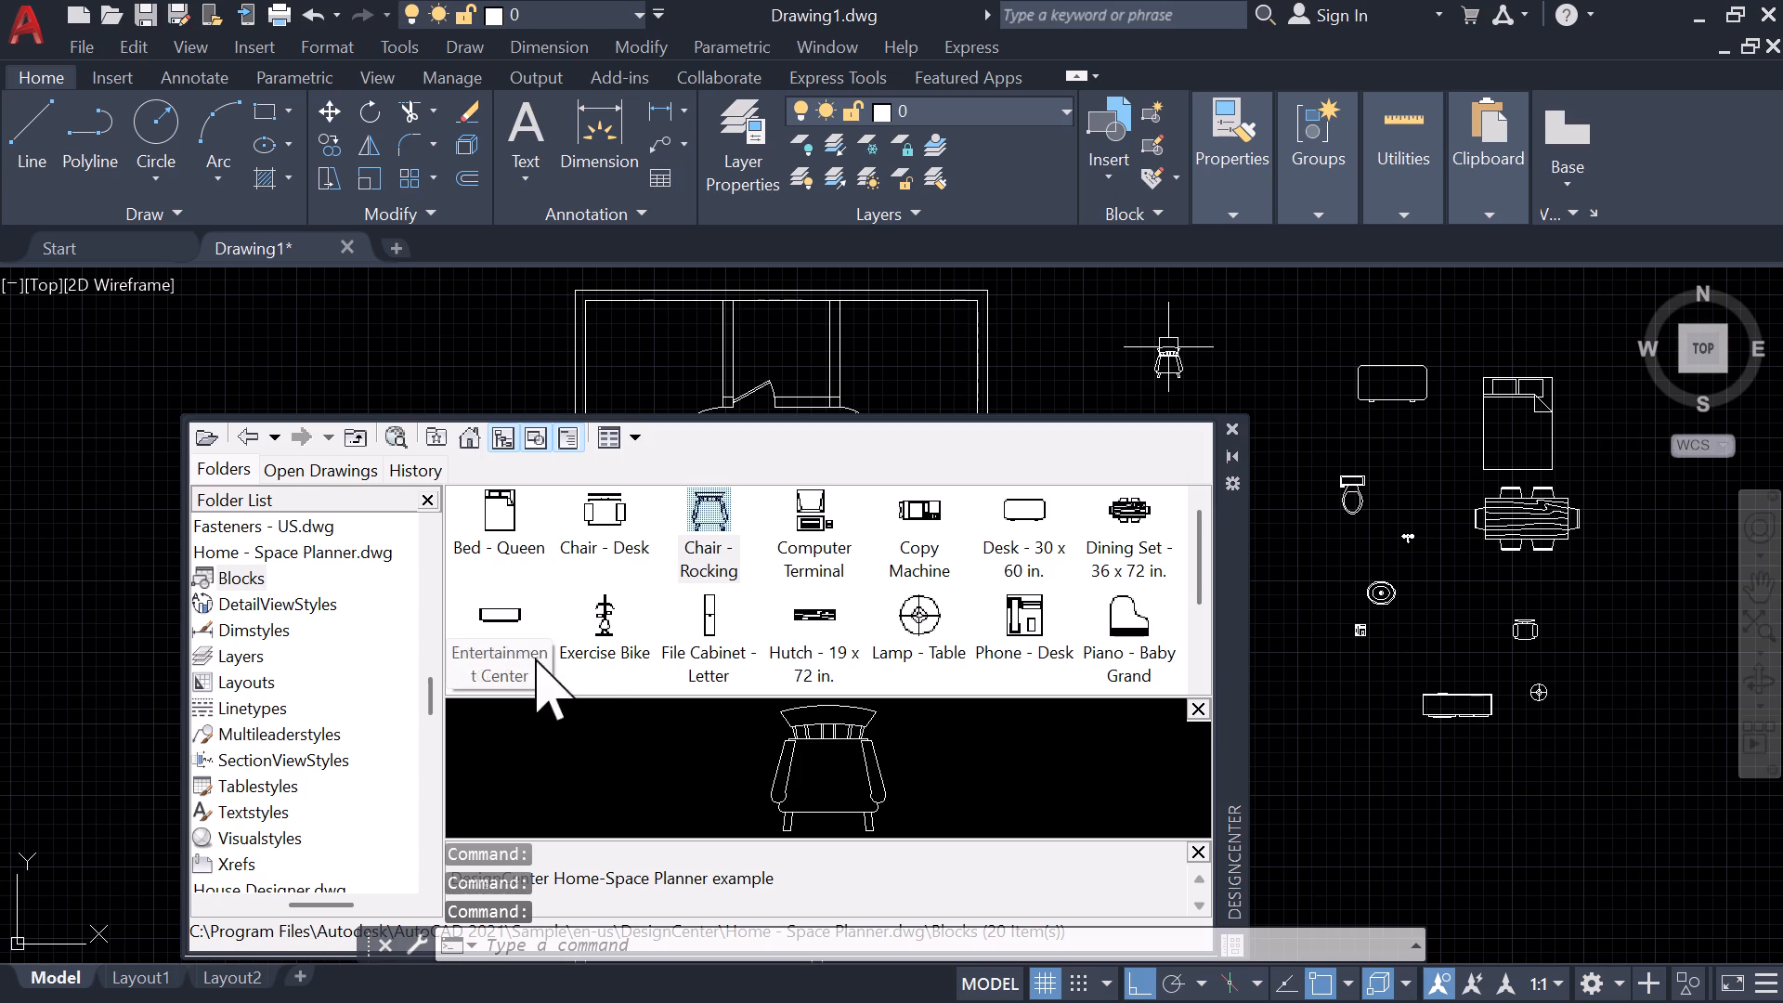
Insert the Sofa - Roundback 7 ft. and Sofa - Roundback Loveseat 5 ft. blocks below the other furniture outside the plan.
{"action": "scroll", "coordinate": [603, 633], "scroll_direction": "down", "scroll_amount": 2}
{"action": "left_click_drag", "start_coordinate": [604, 586], "coordinate": [768, 640]}
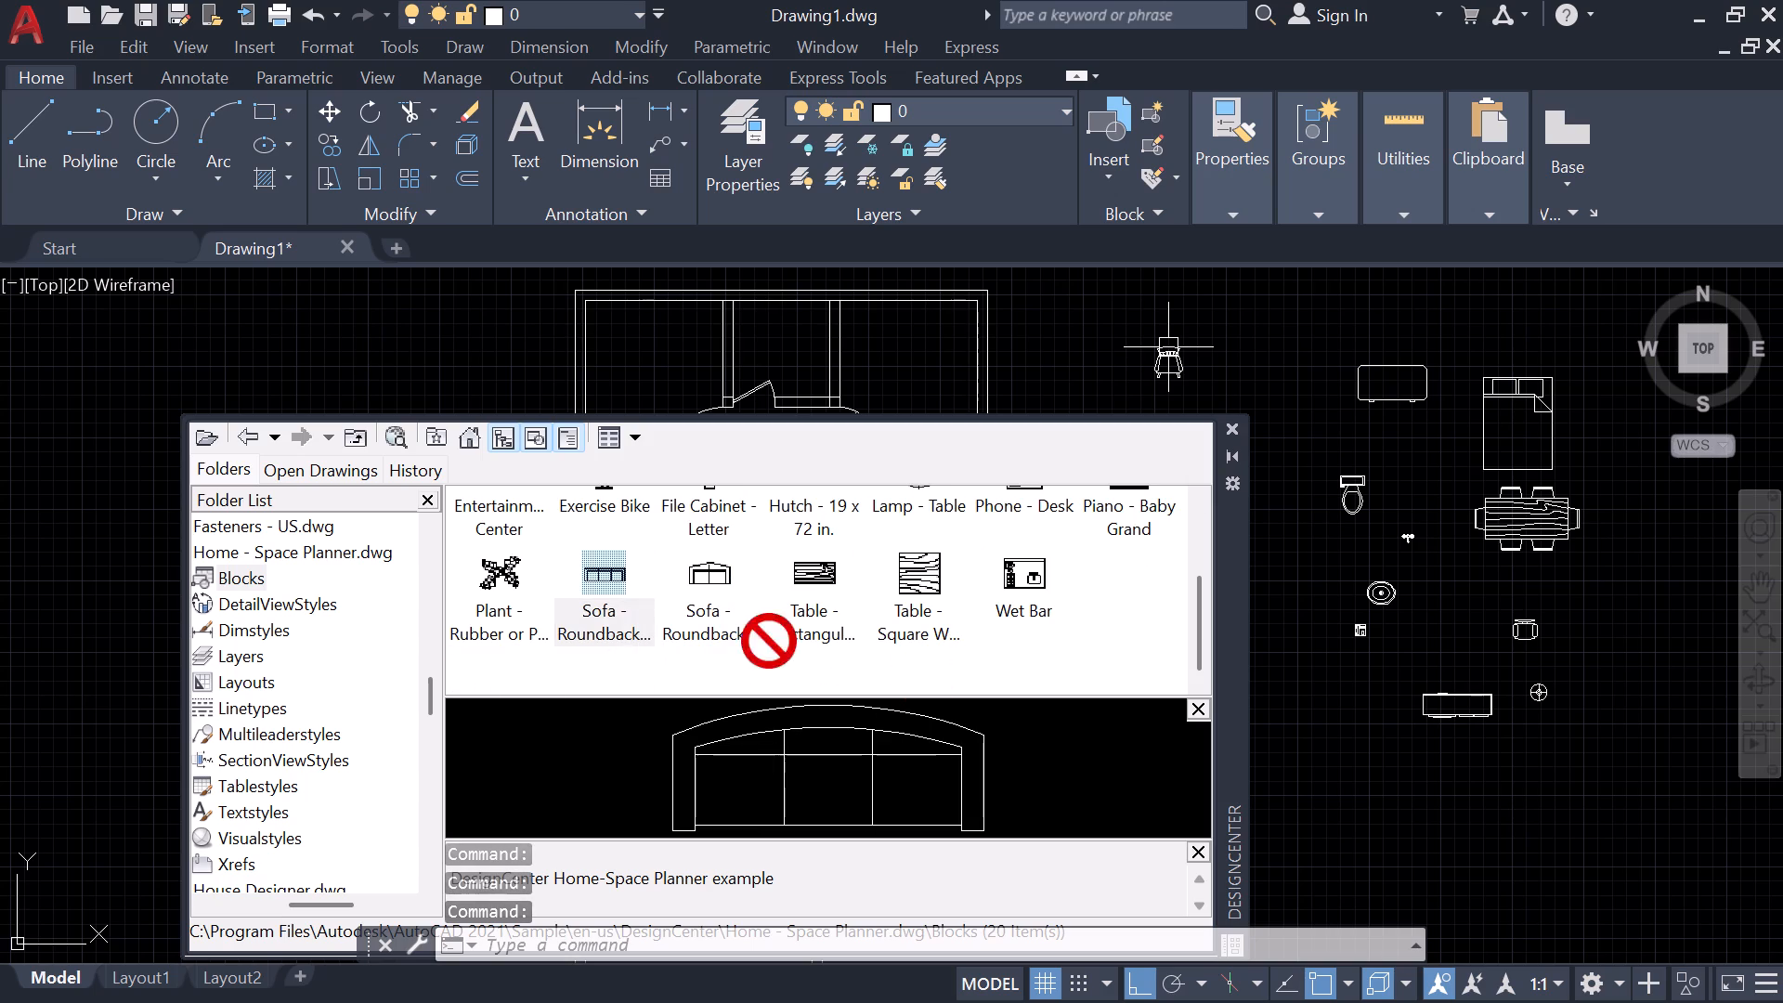
{"action": "left_click_drag", "start_coordinate": [768, 640], "coordinate": [1370, 785]}
{"action": "left_click_drag", "start_coordinate": [703, 578], "coordinate": [1154, 711]}
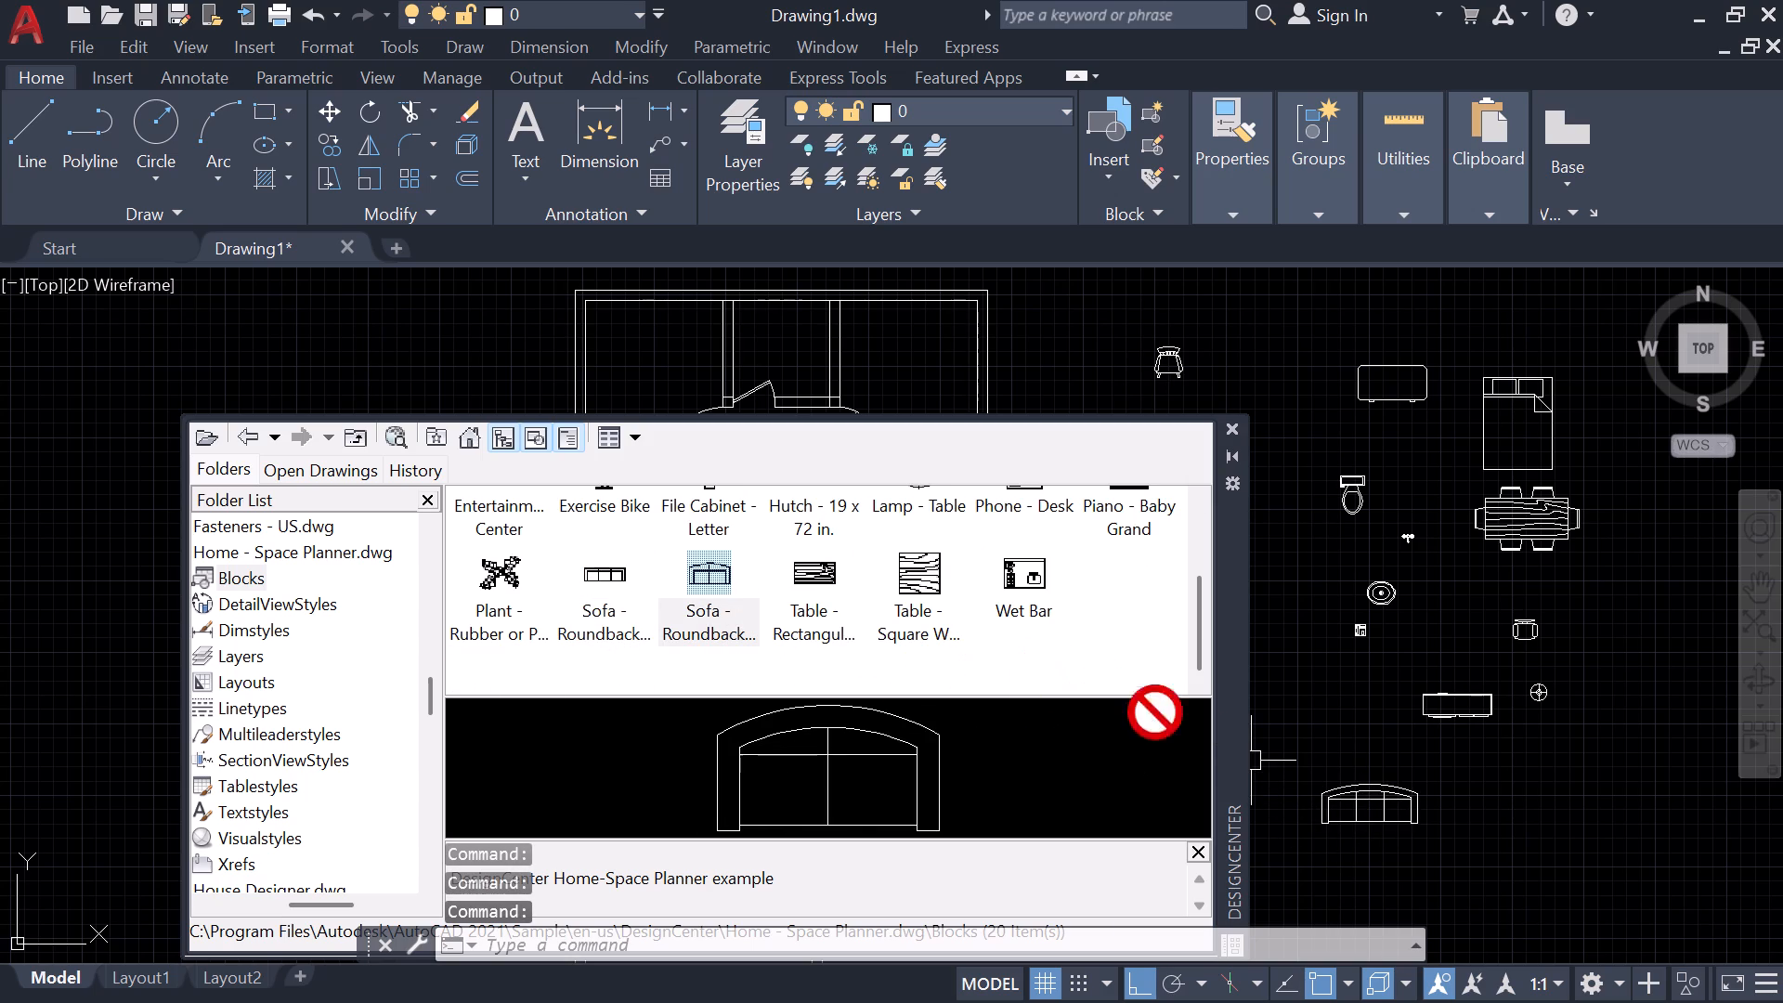
{"action": "left_click_drag", "start_coordinate": [1154, 711], "coordinate": [1297, 687]}
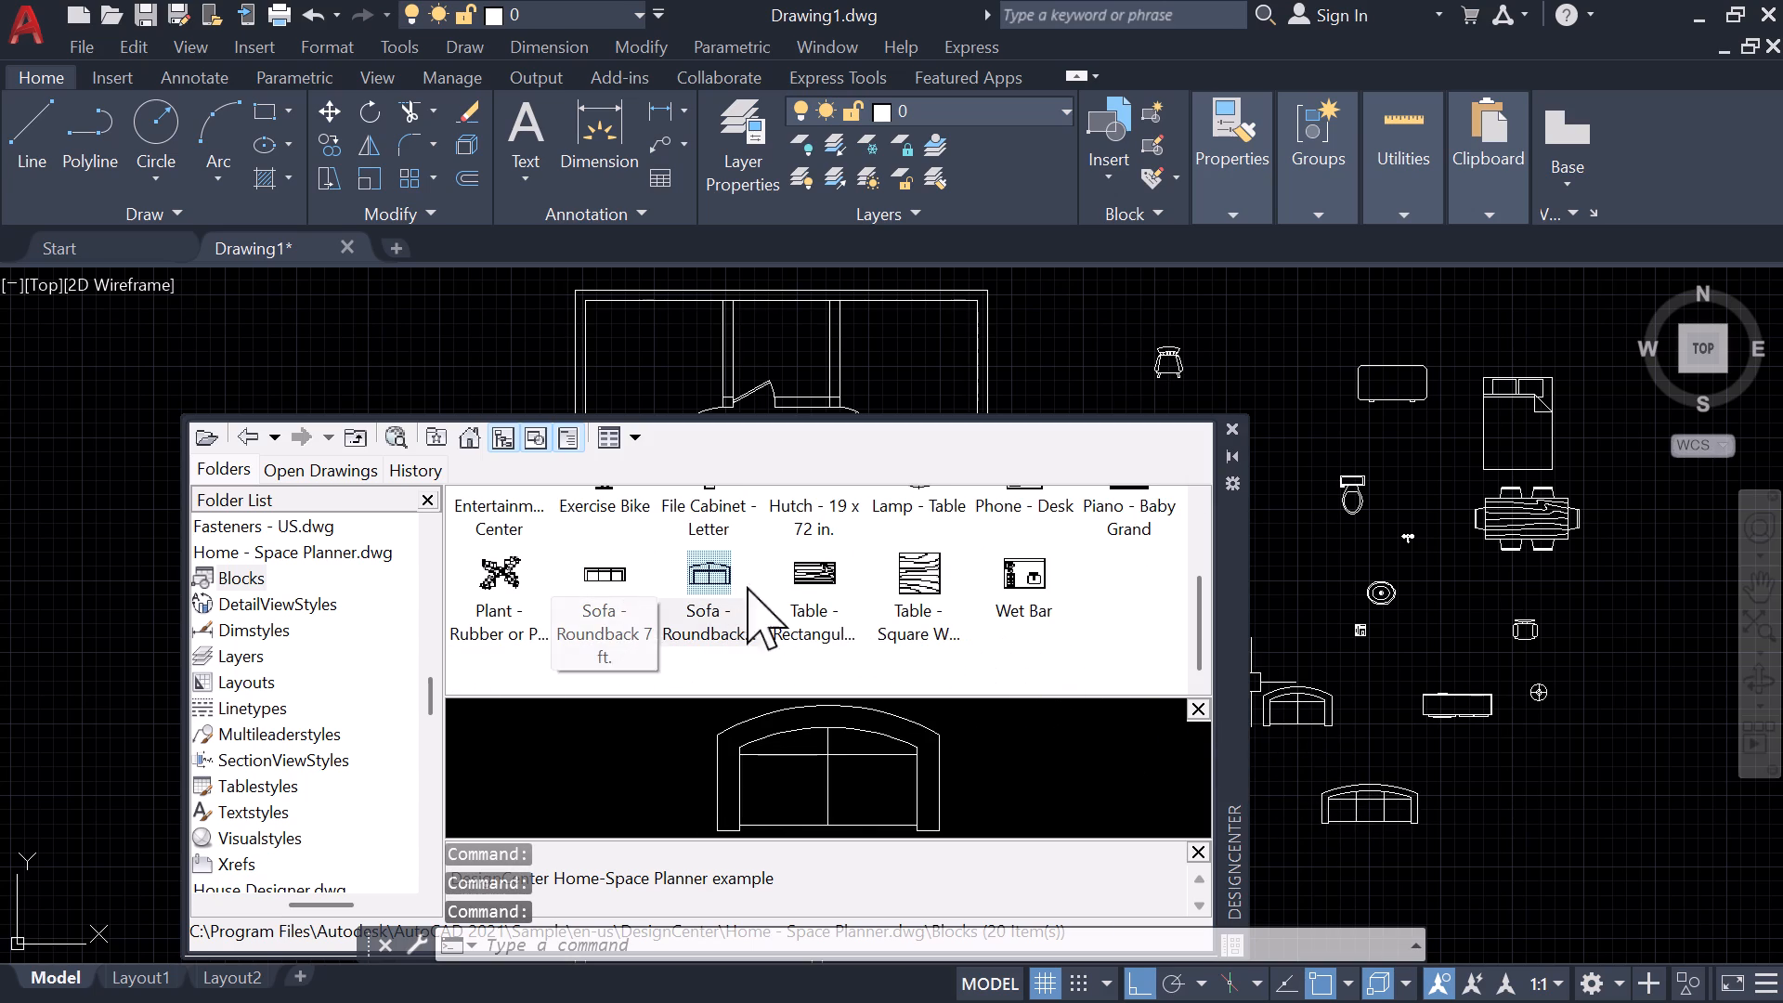
Insert the Table - Square Woodgrain 42 x 42 in. block and, below it, a second Sofa - Roundback Loveseat 5 ft.
{"action": "left_click_drag", "start_coordinate": [902, 605], "coordinate": [1474, 757]}
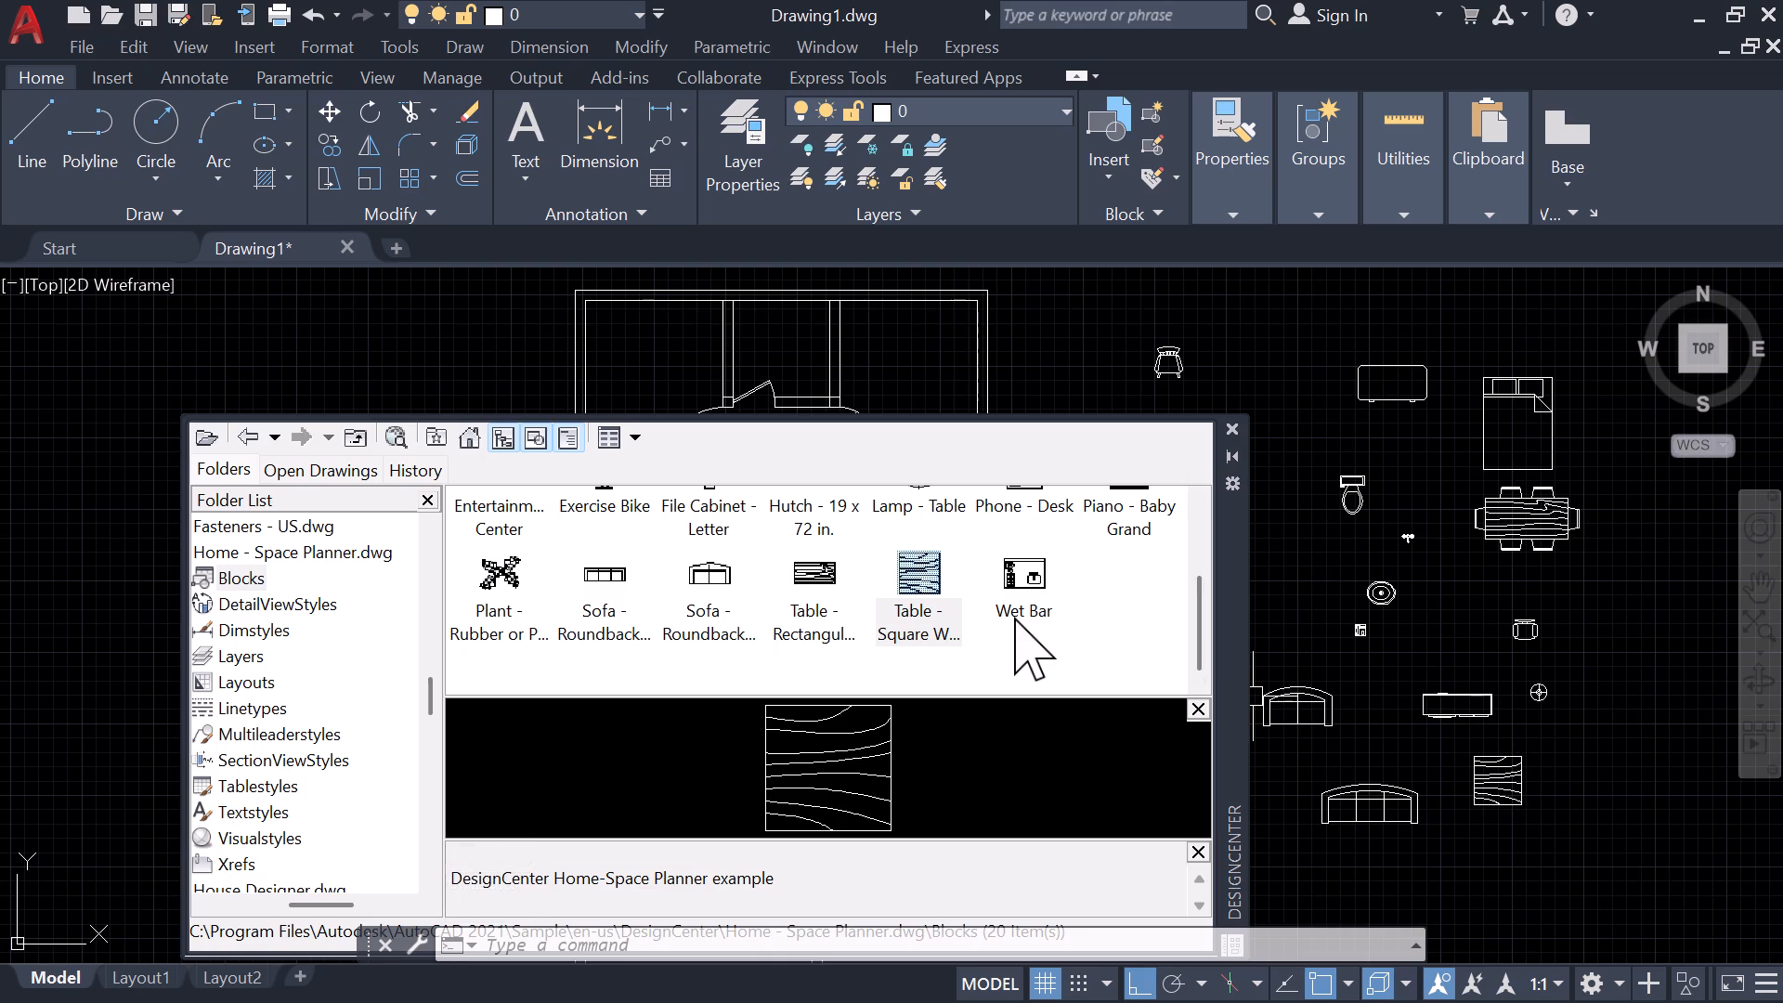
{"action": "left_click_drag", "start_coordinate": [702, 584], "coordinate": [704, 584]}
{"action": "left_click_drag", "start_coordinate": [704, 584], "coordinate": [1493, 849]}
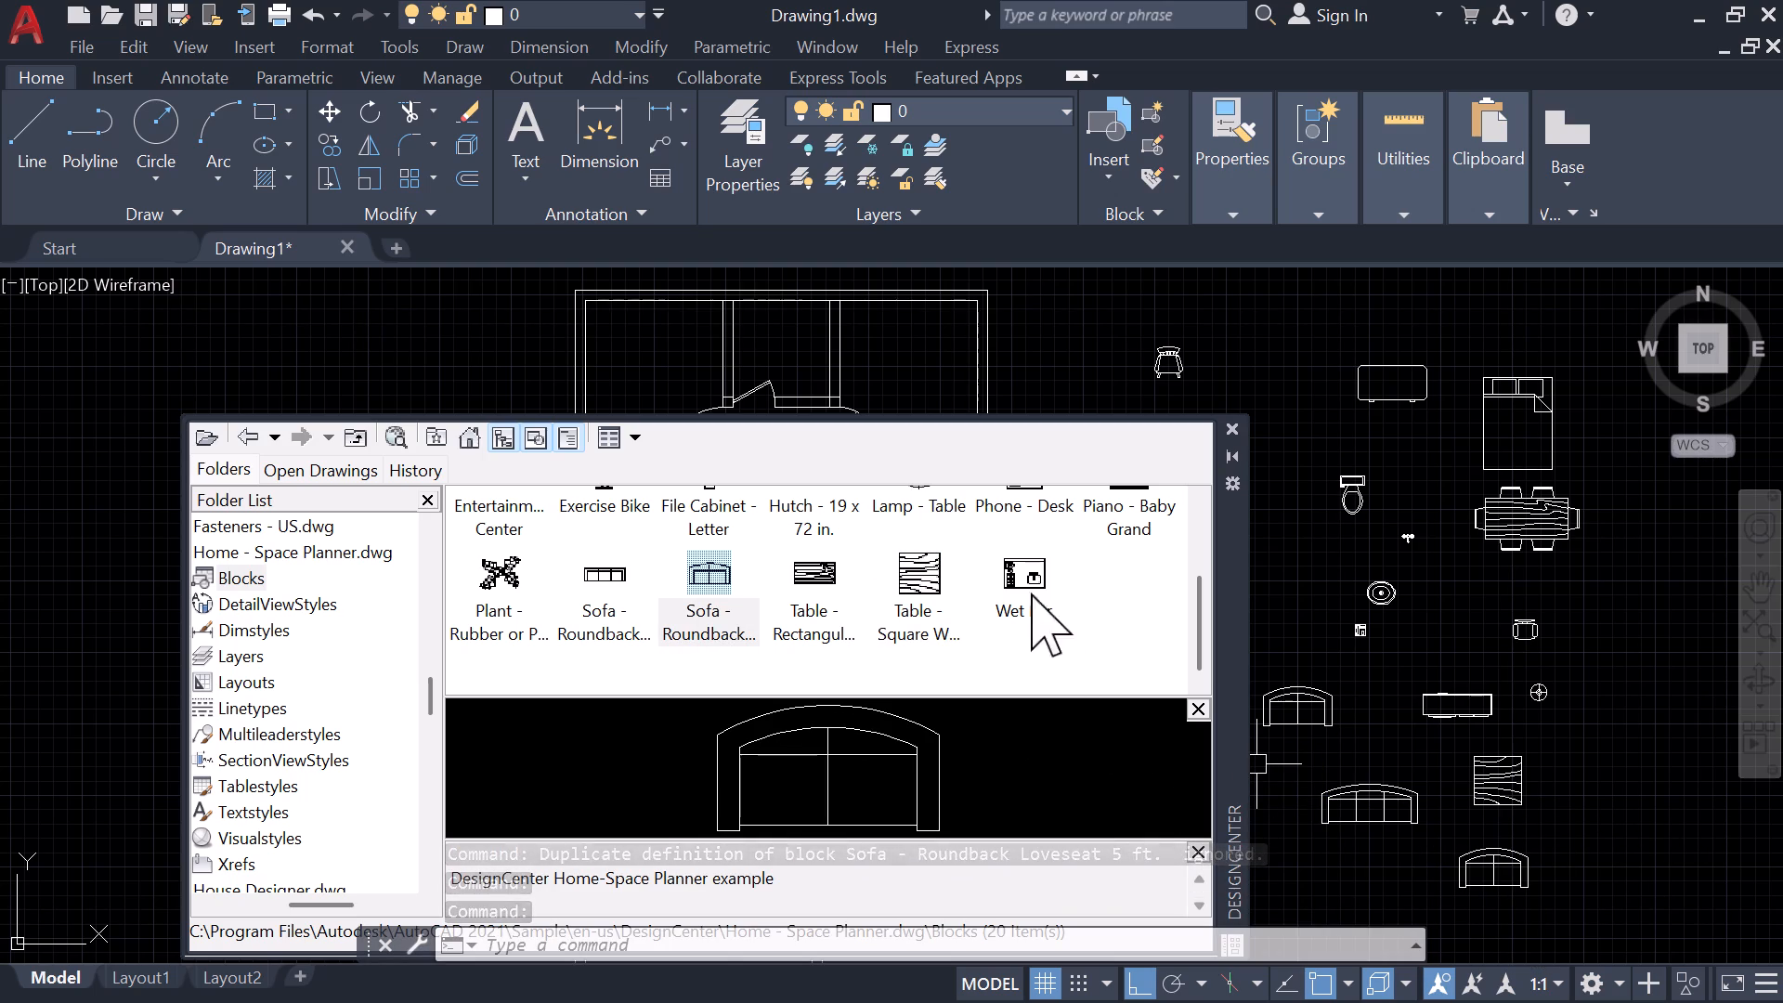
Insert the Plant - Rubber or Philodendron block between the rocking chair and the desk outside the plan.
{"action": "left_click", "coordinate": [1020, 567]}
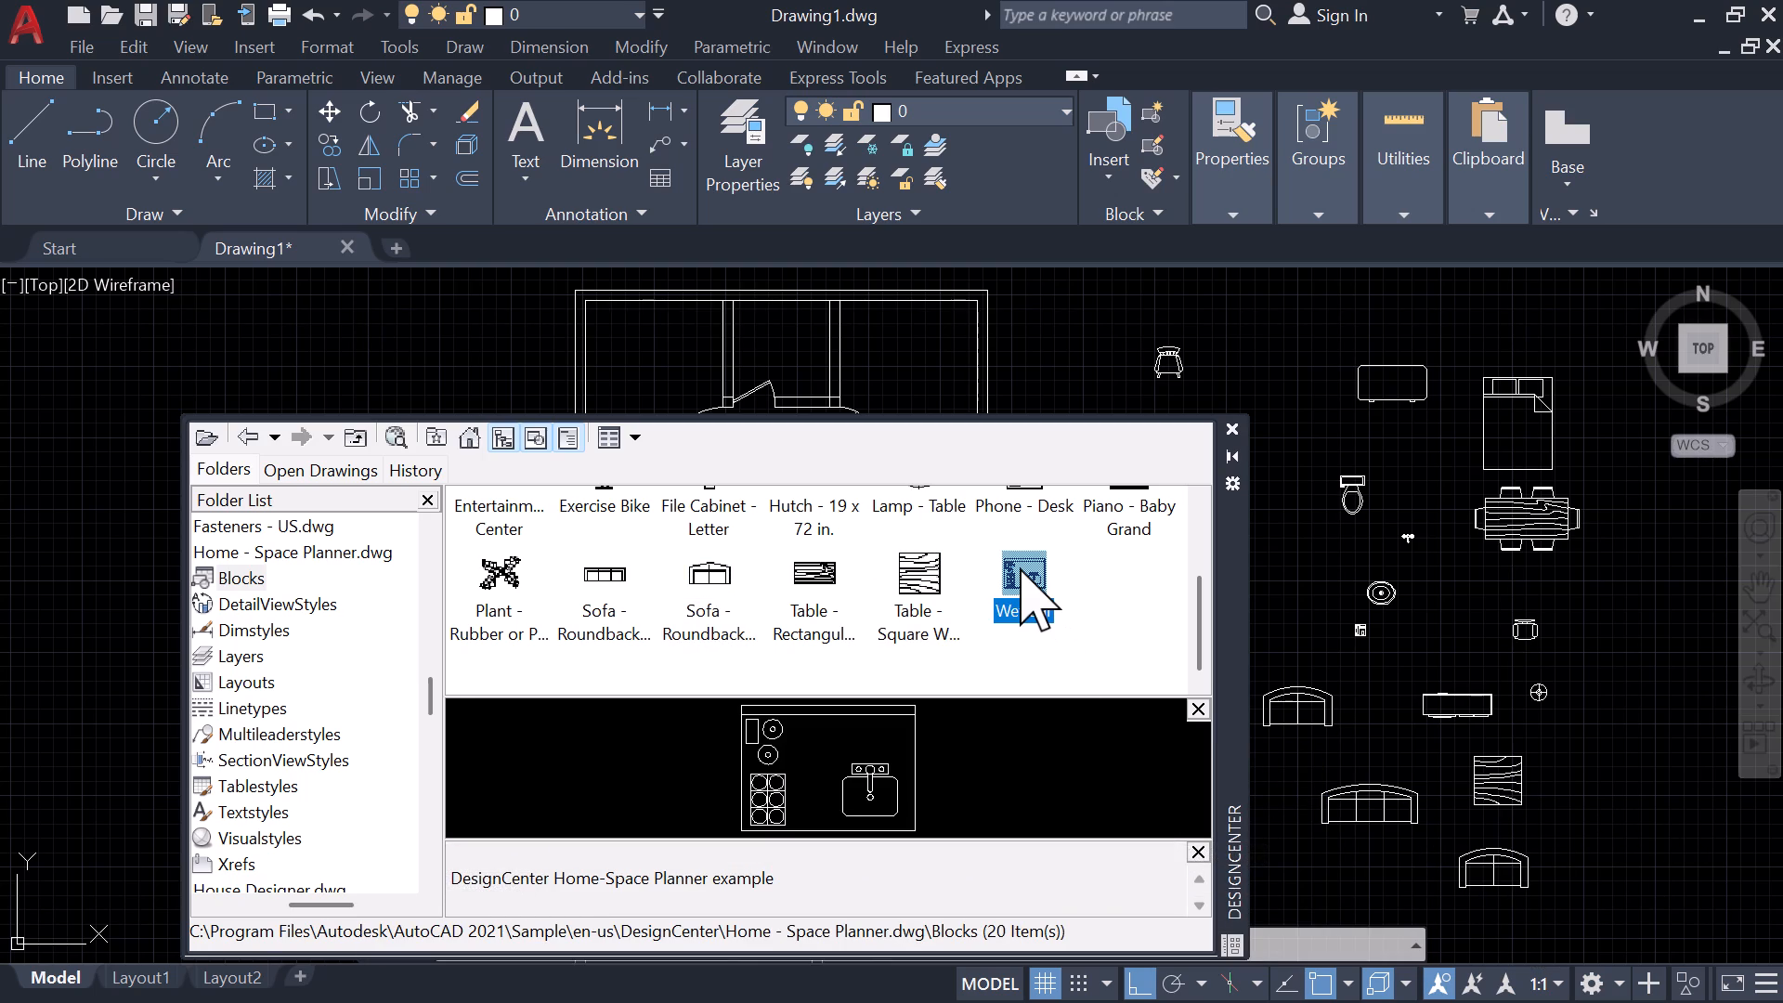
{"action": "left_click", "coordinate": [921, 608]}
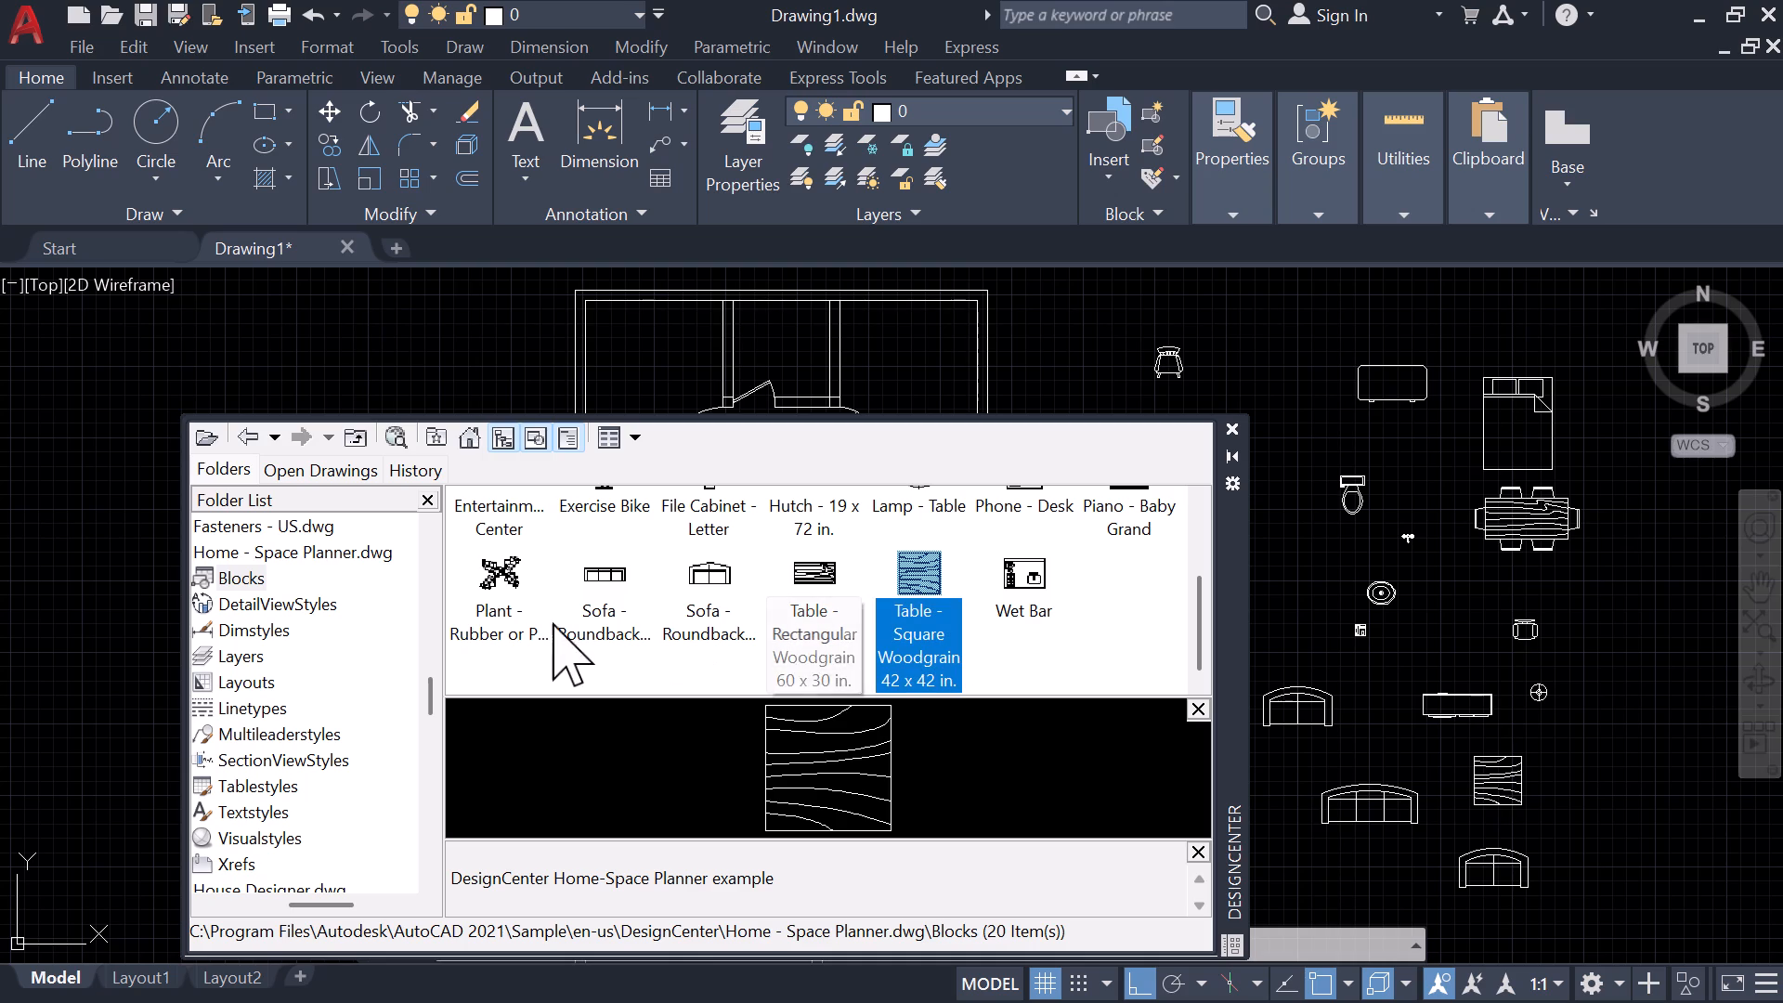
{"action": "left_click", "coordinate": [491, 566]}
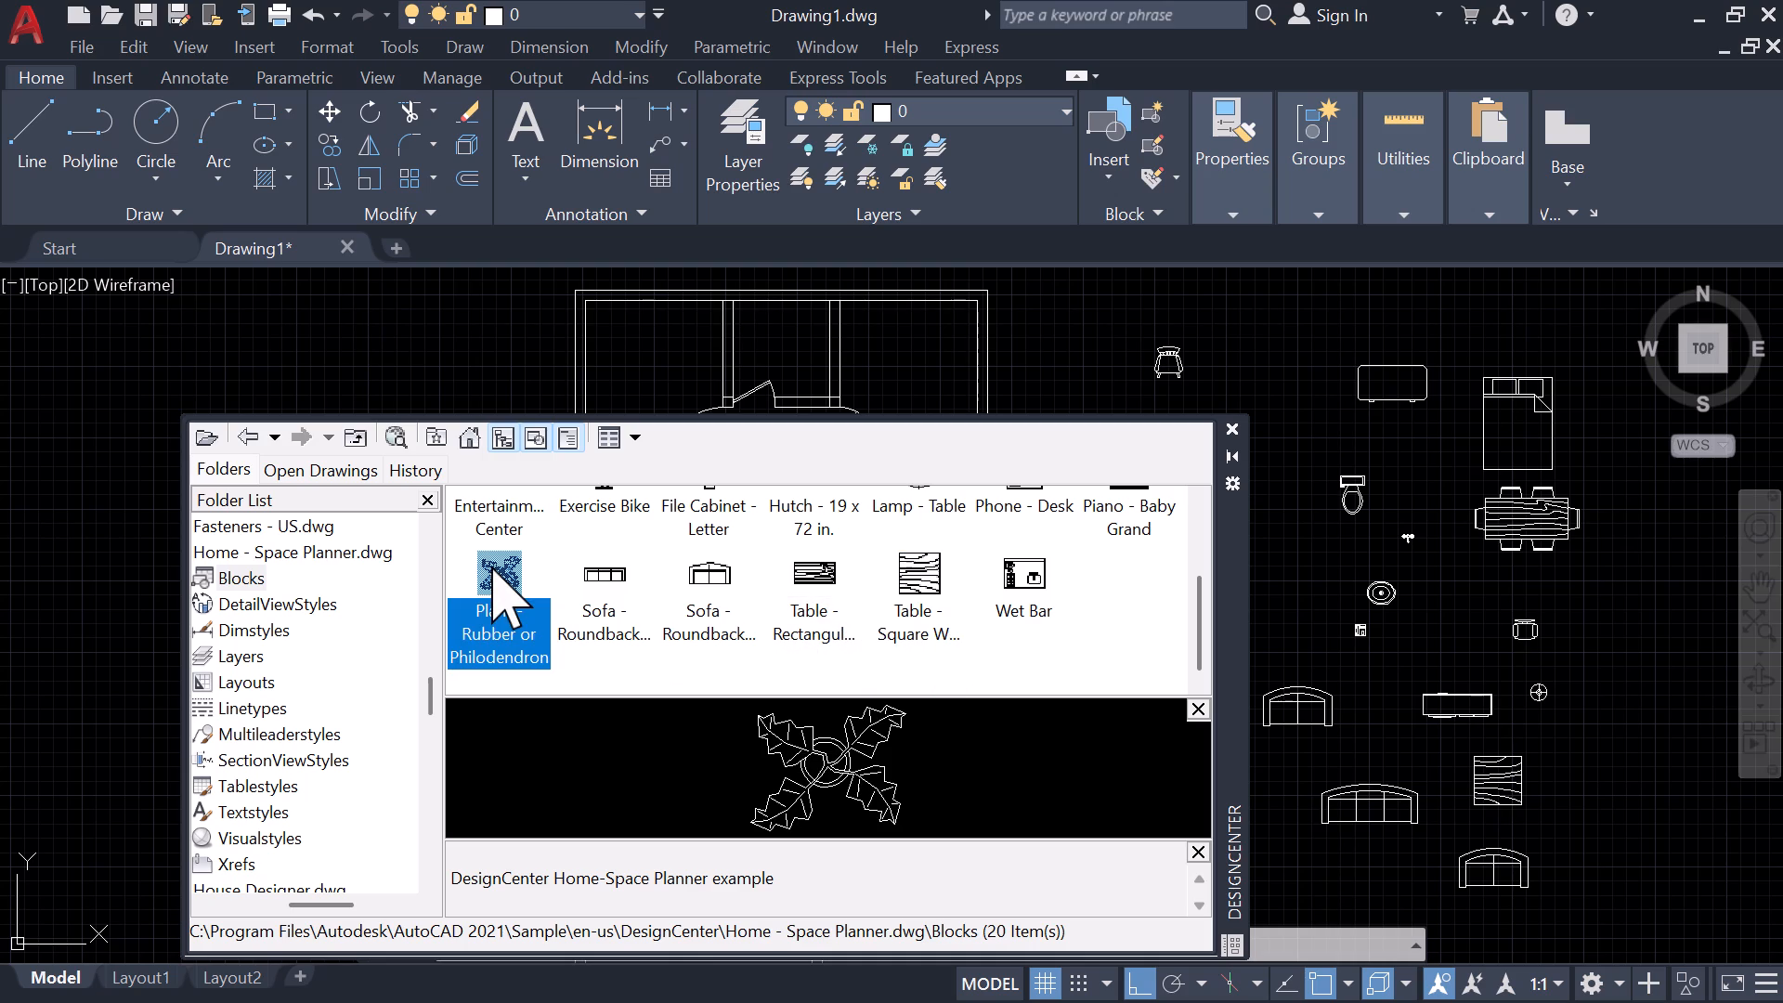
{"action": "left_click_drag", "start_coordinate": [491, 566], "coordinate": [1265, 370]}
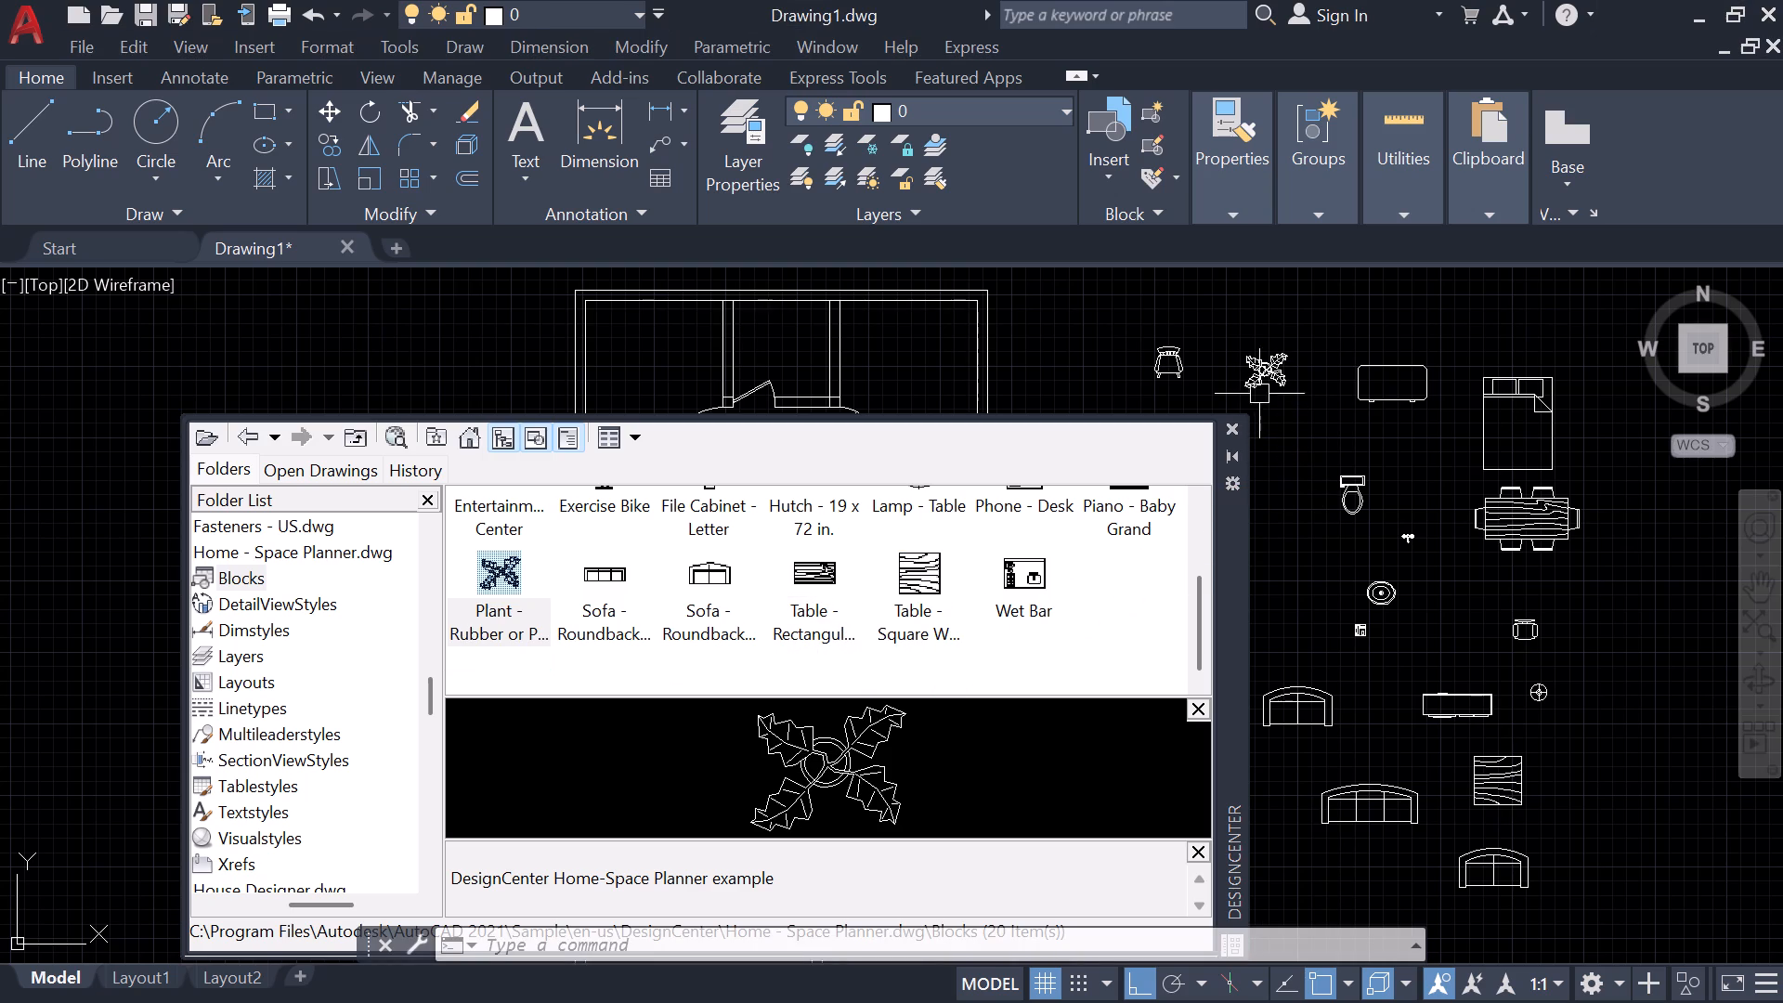
{"action": "scroll", "coordinate": [877, 638], "scroll_direction": "up", "scroll_amount": 1}
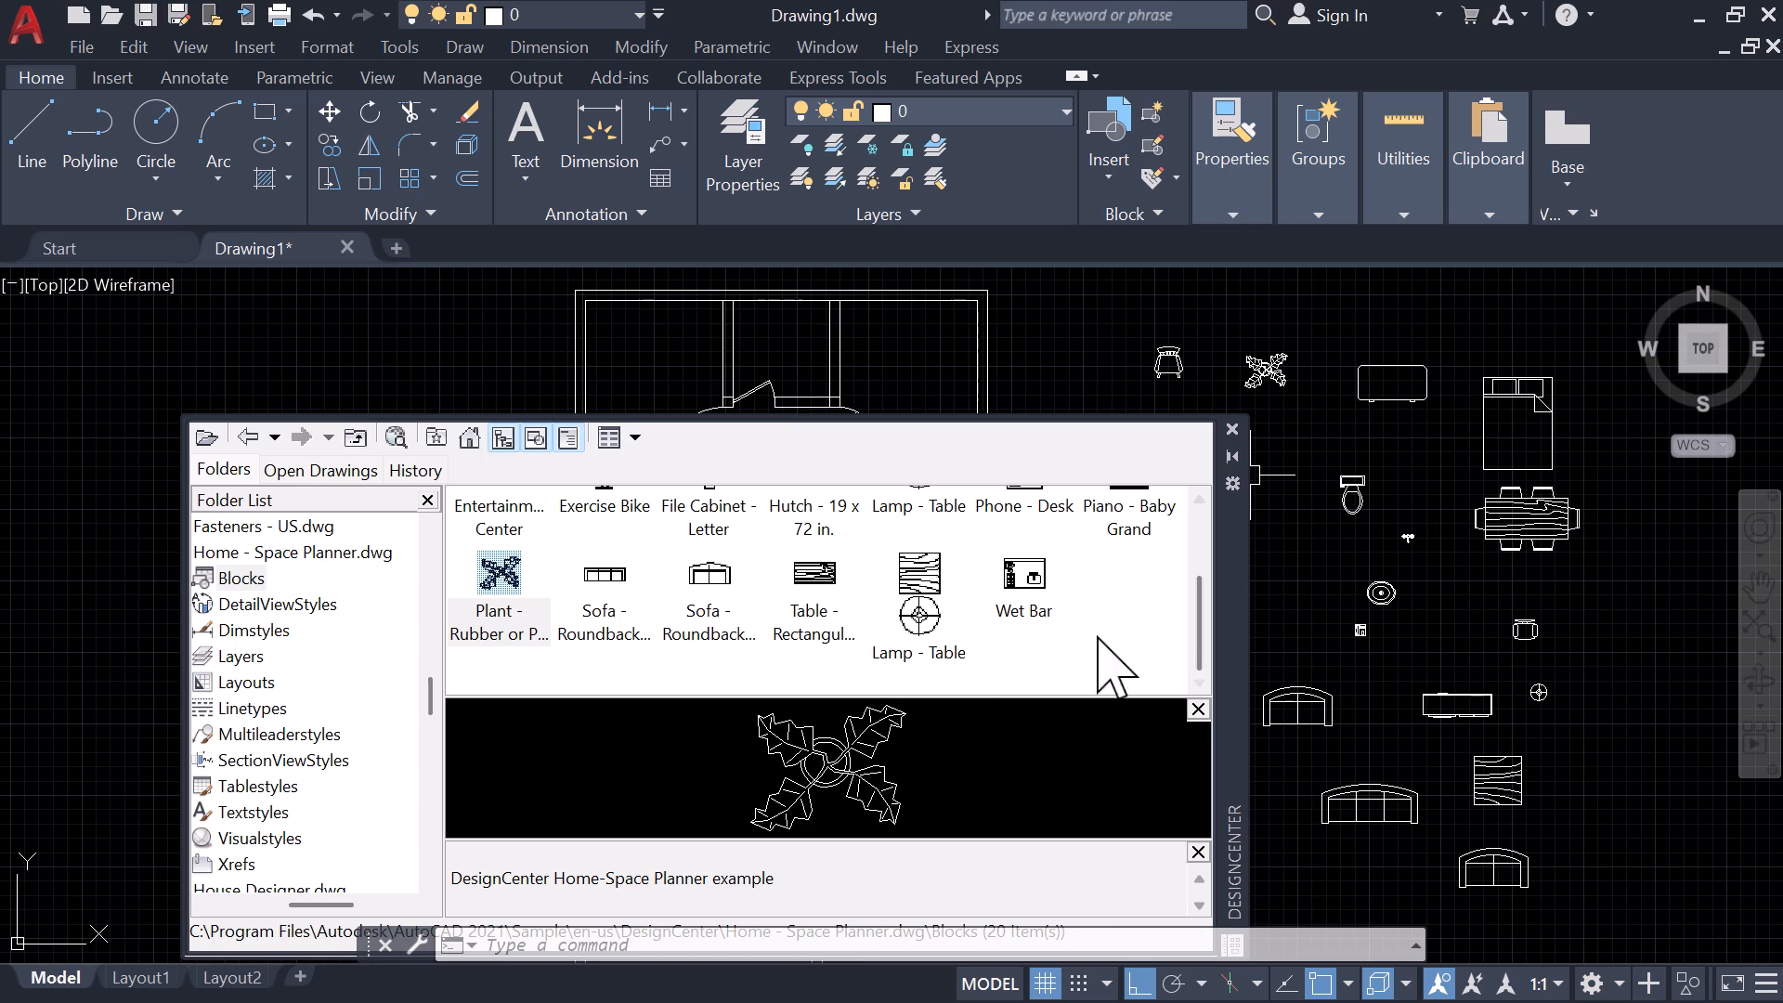
Look through DesignCenter from the Home - Space Planner.dwg blocks to the House Designer.dwg blocks, and close the palette.
{"action": "left_click", "coordinate": [801, 645]}
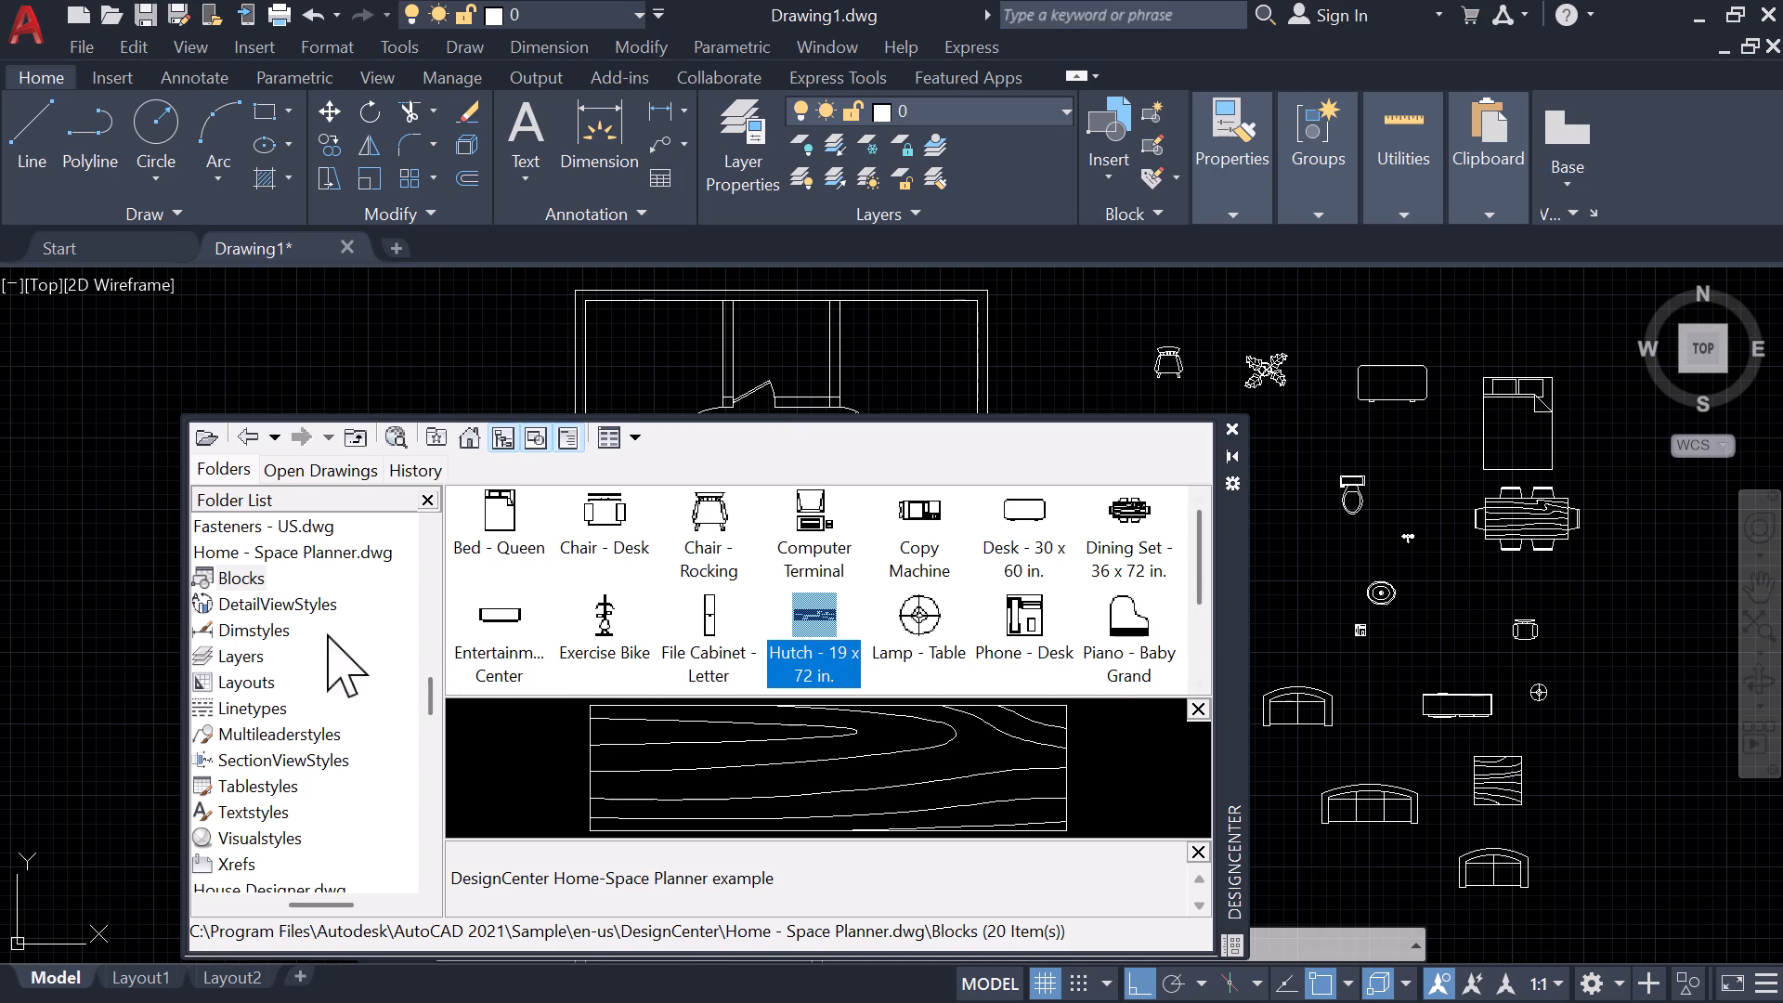
{"action": "scroll", "coordinate": [267, 893], "scroll_direction": "up", "scroll_amount": 2}
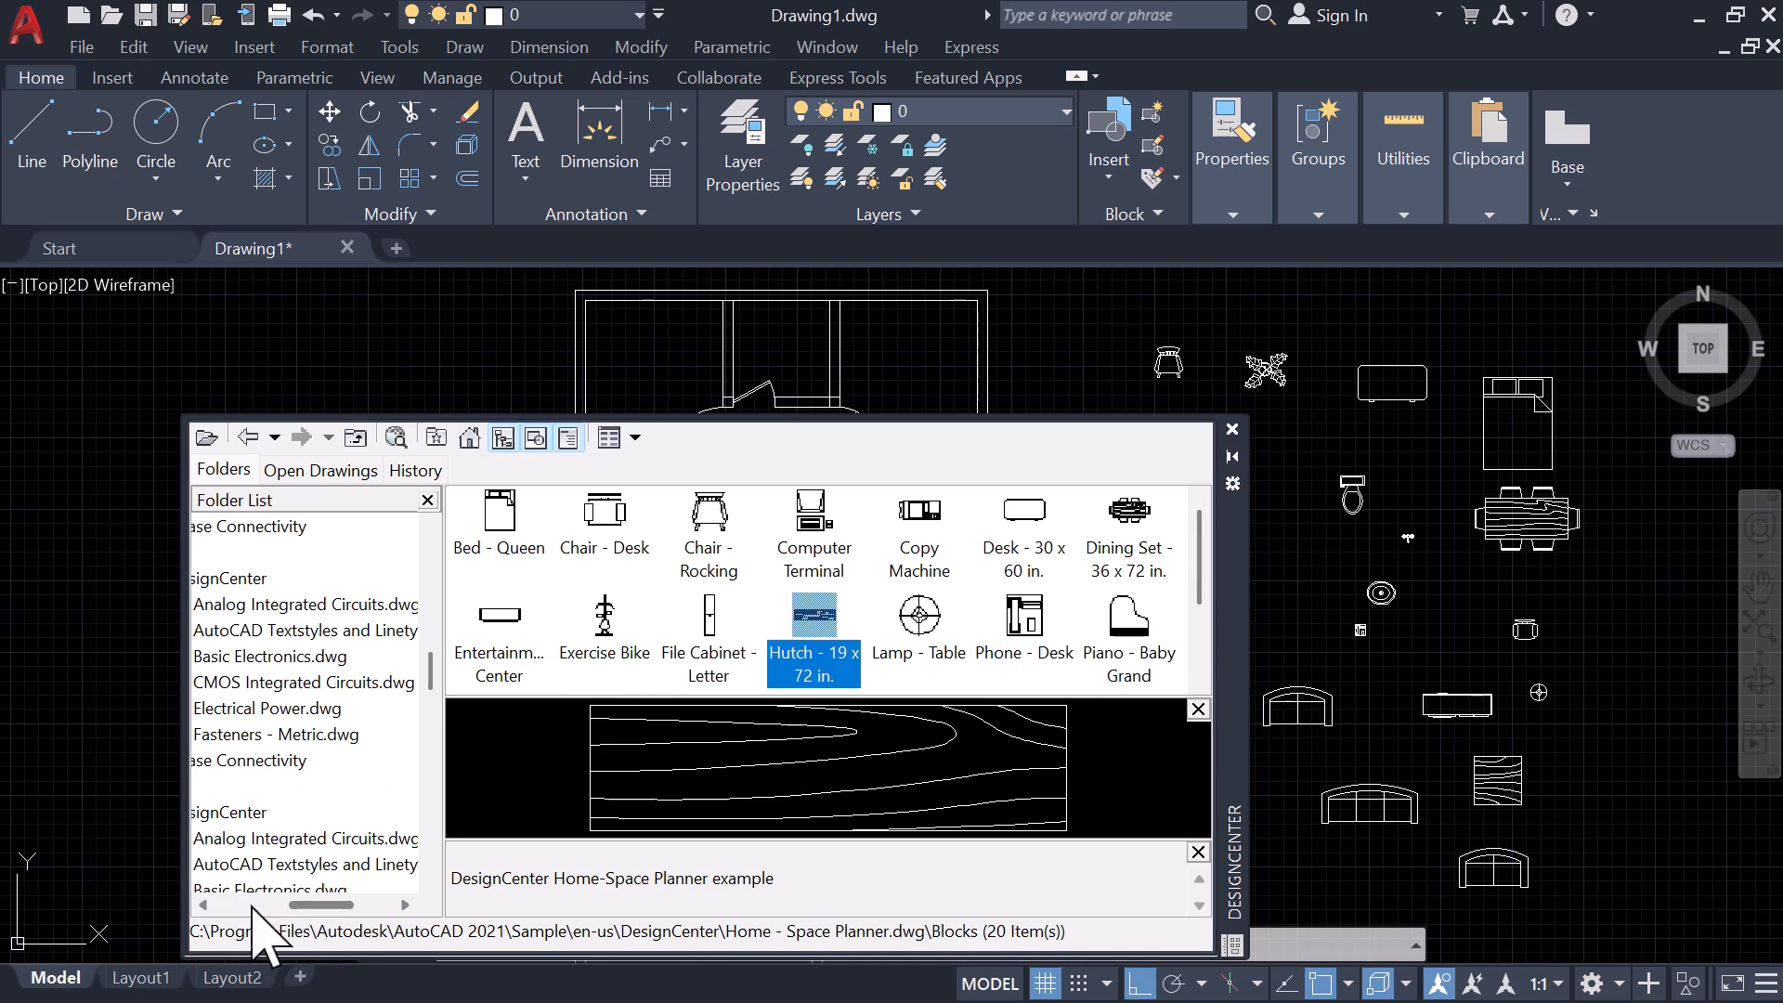
{"action": "scroll", "coordinate": [247, 870], "scroll_direction": "down", "scroll_amount": 5}
{"action": "left_click_drag", "start_coordinate": [315, 901], "coordinate": [205, 935]}
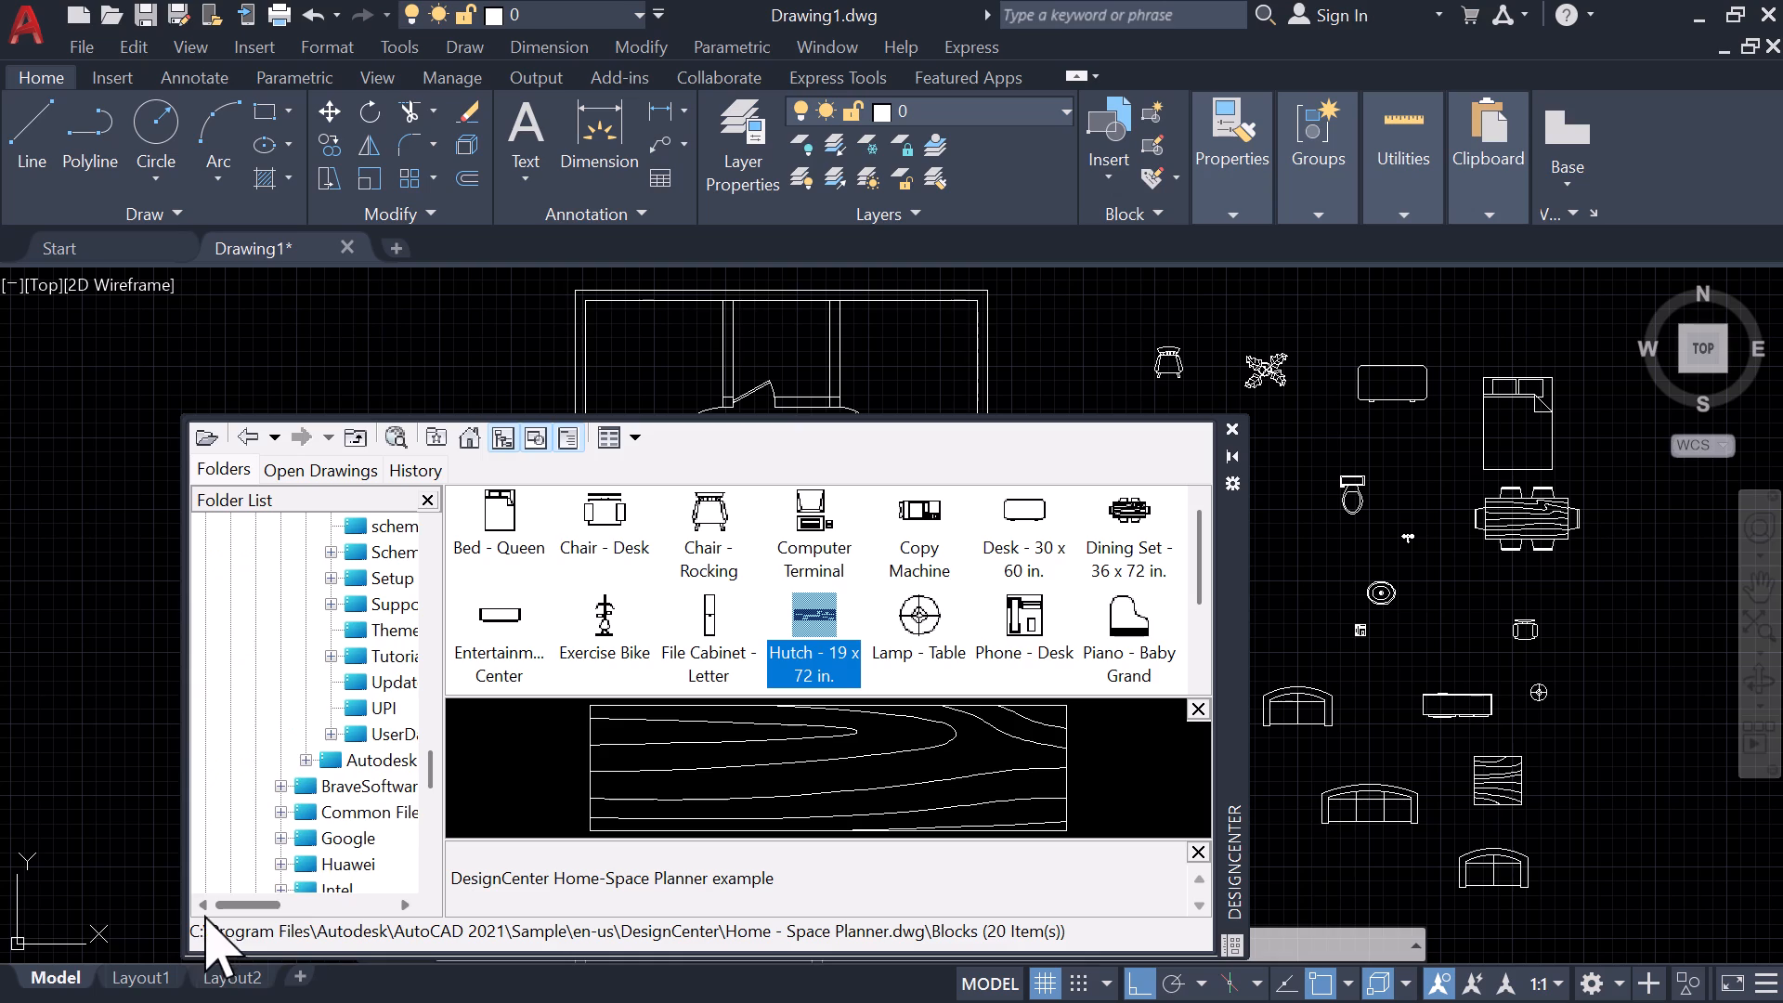
{"action": "scroll", "coordinate": [335, 807], "scroll_direction": "up", "scroll_amount": 3}
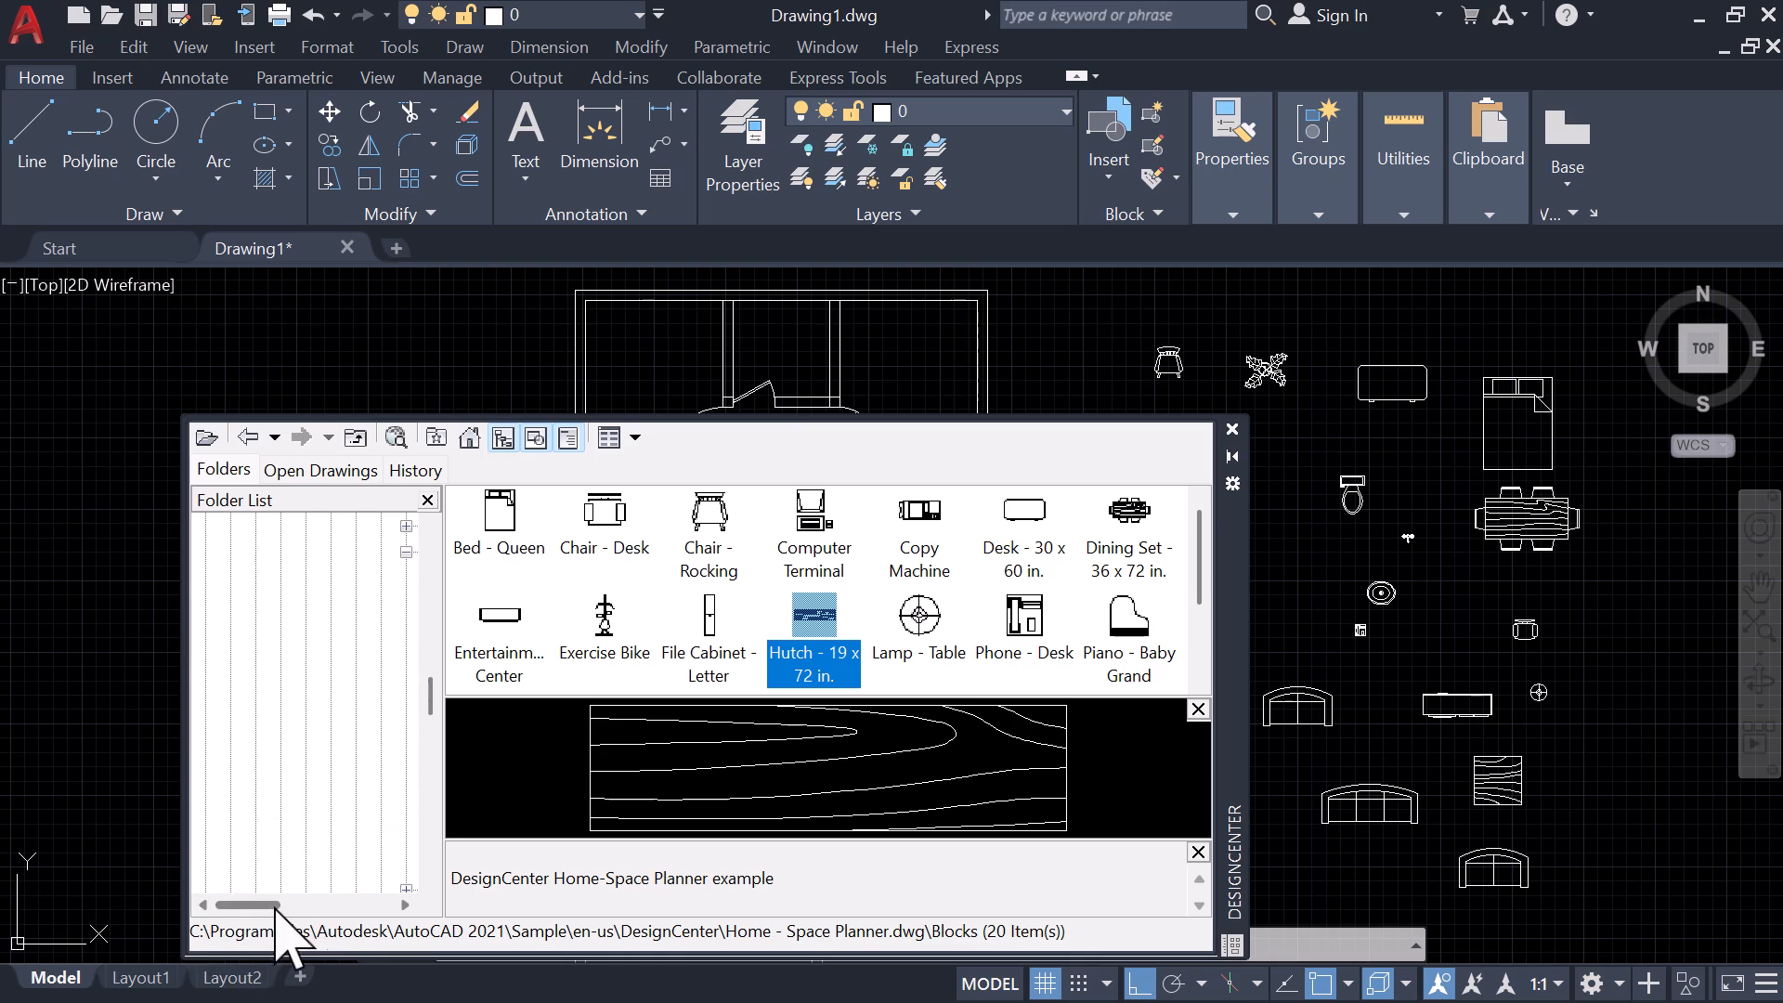
{"action": "left_click_drag", "start_coordinate": [265, 901], "coordinate": [311, 893]}
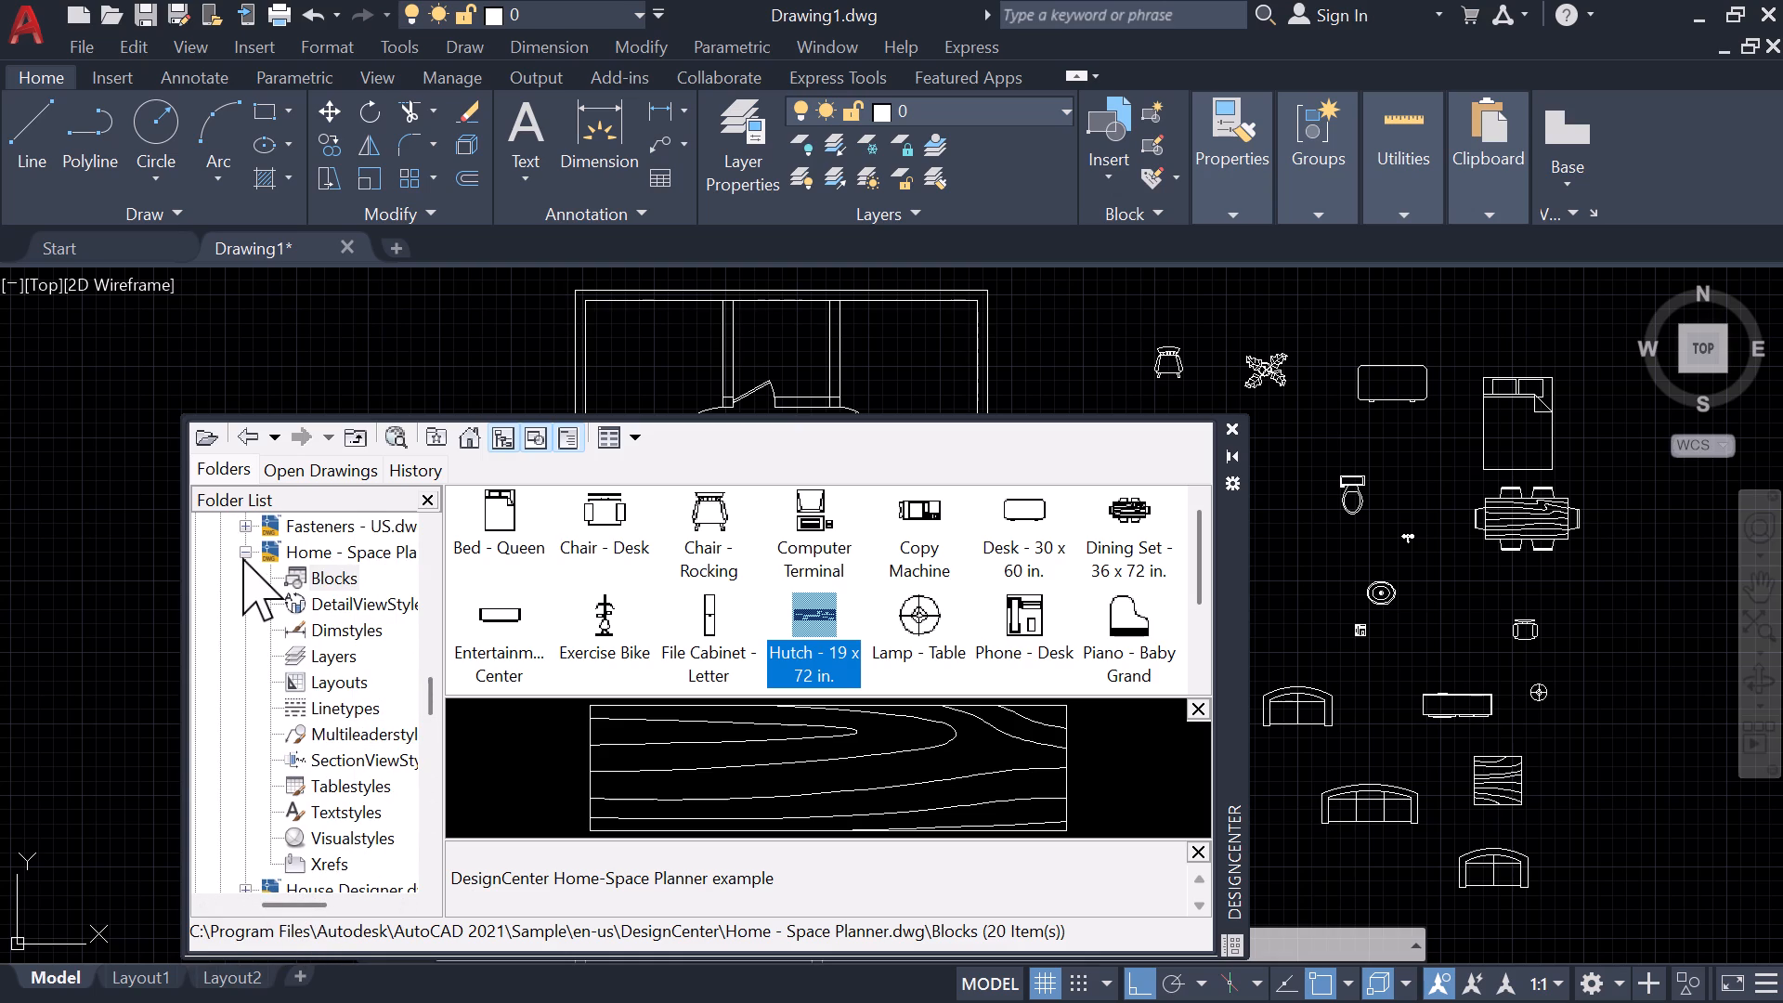
{"action": "left_click", "coordinate": [242, 554]}
{"action": "left_click_drag", "start_coordinate": [280, 913], "coordinate": [307, 901]}
{"action": "left_click_drag", "start_coordinate": [304, 901], "coordinate": [287, 900]}
{"action": "left_click", "coordinate": [280, 897]}
{"action": "scroll", "coordinate": [357, 765], "scroll_direction": "up", "scroll_amount": 1}
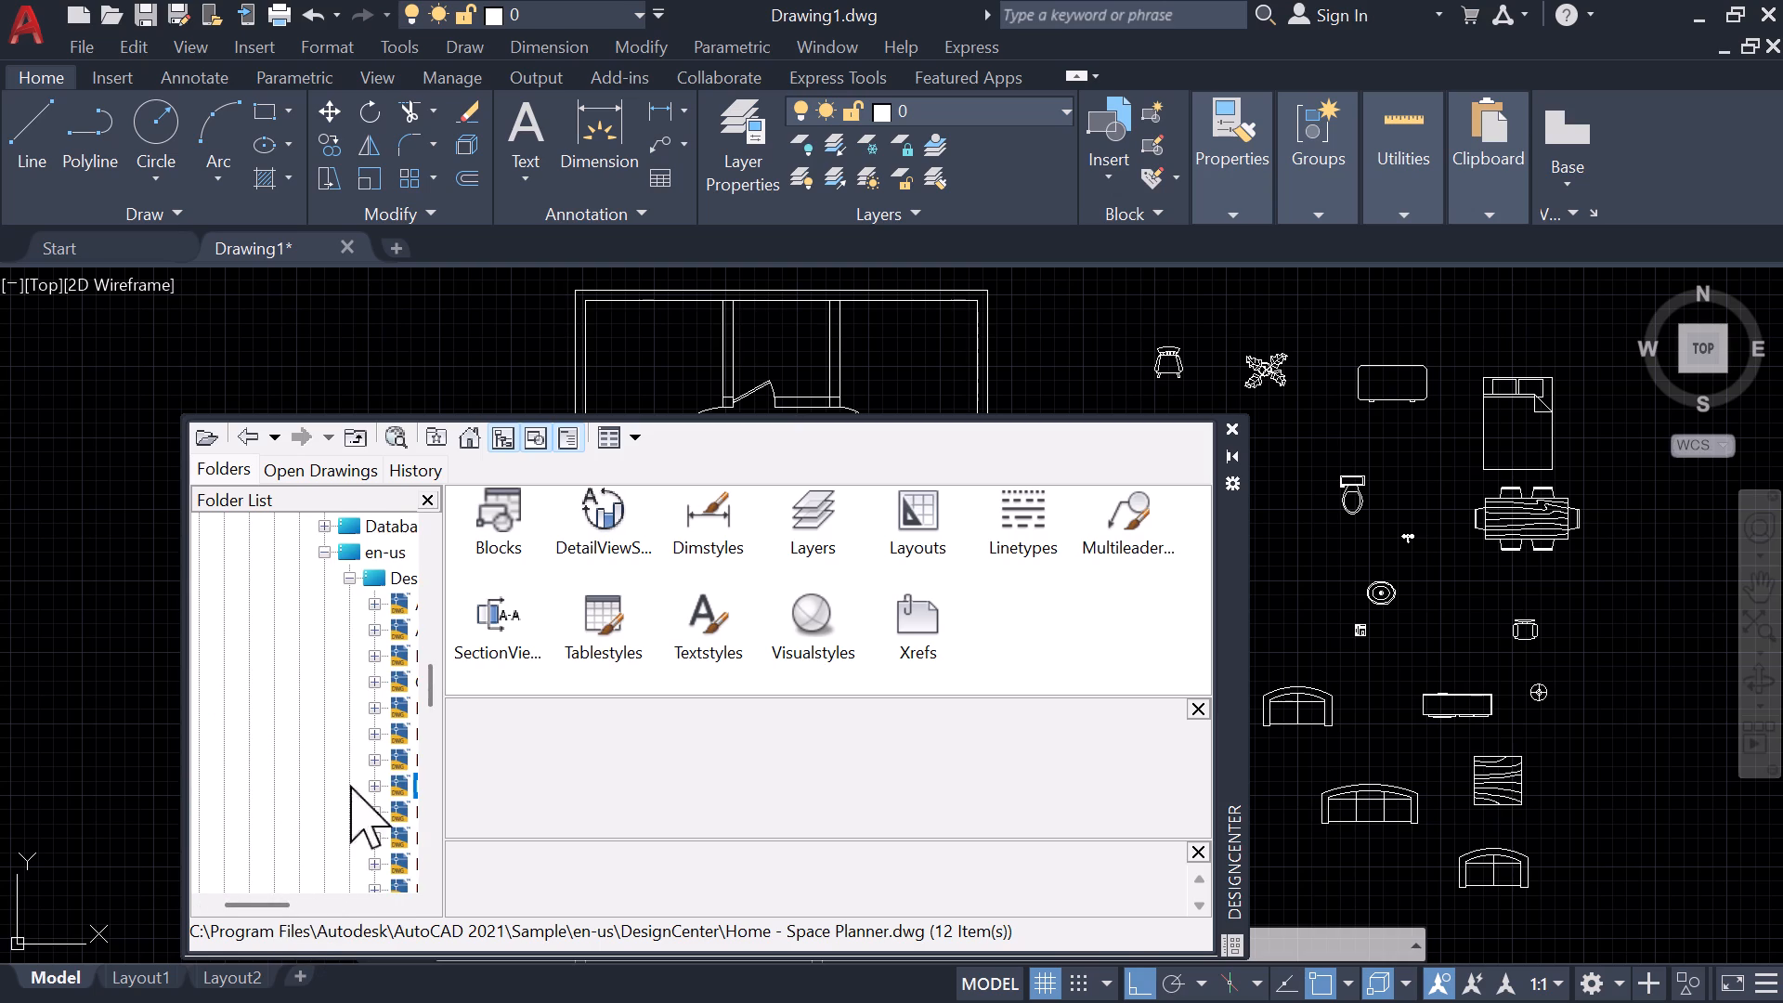
{"action": "left_click_drag", "start_coordinate": [262, 901], "coordinate": [296, 893]}
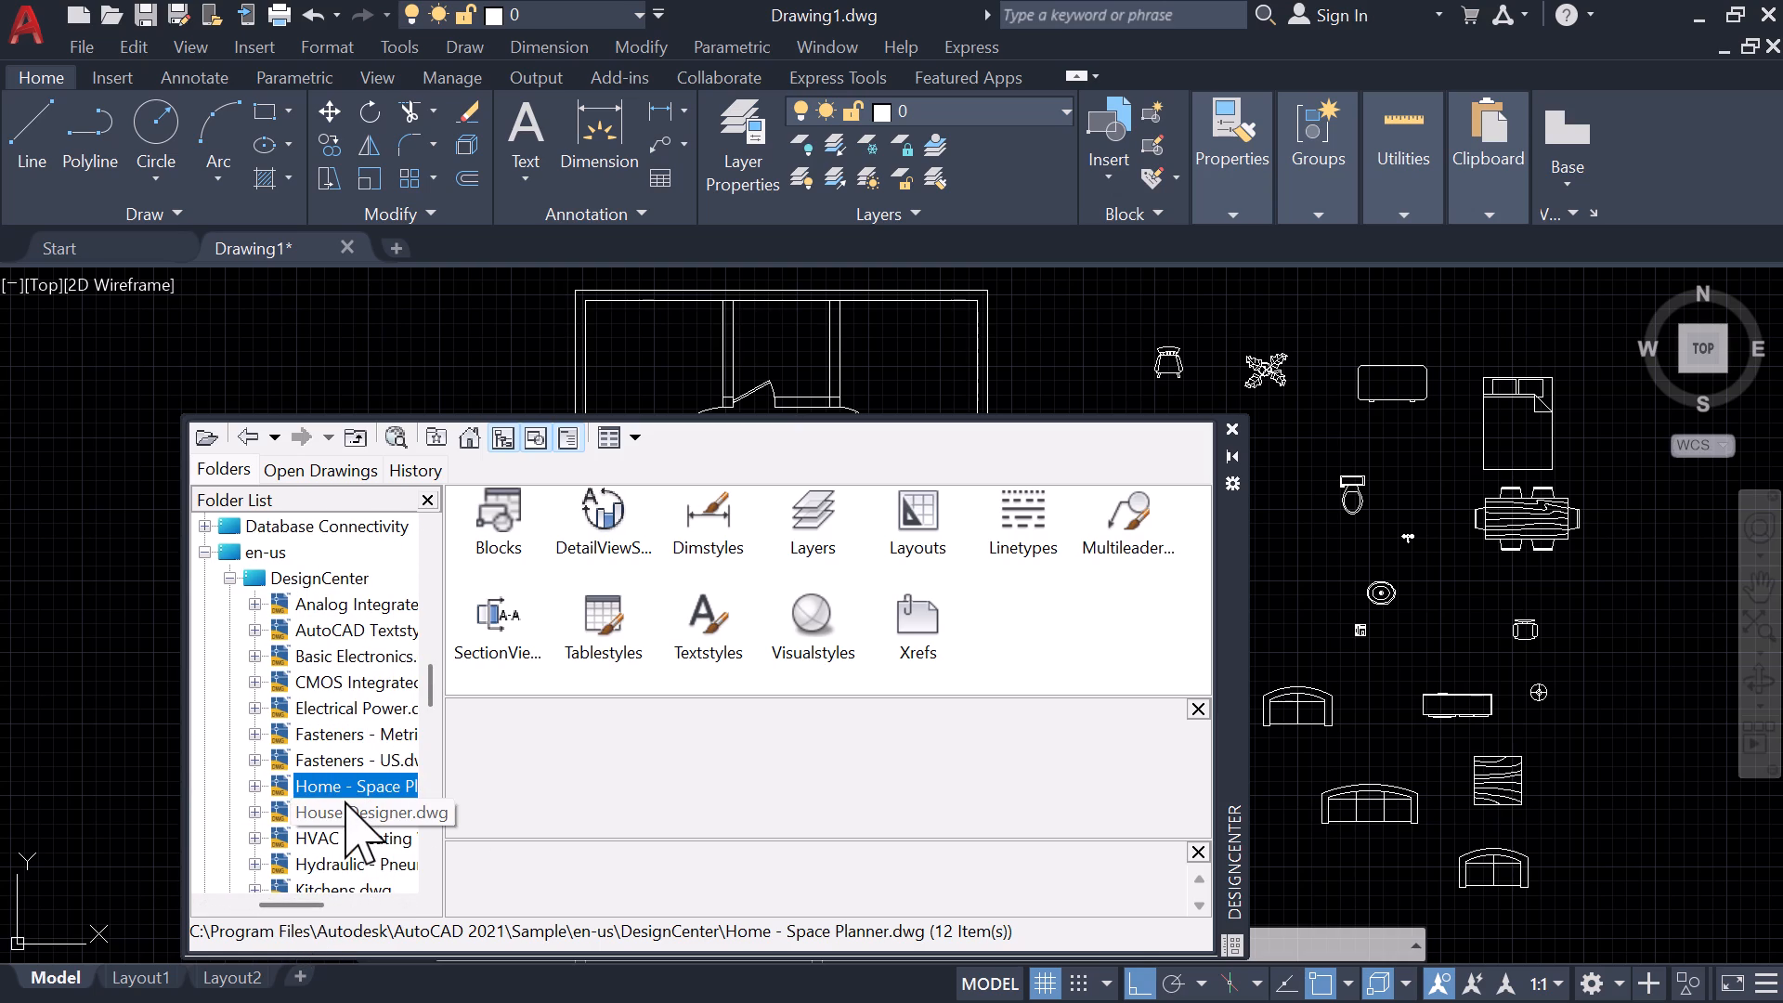
{"action": "left_click", "coordinate": [345, 801]}
{"action": "left_click", "coordinate": [345, 801]}
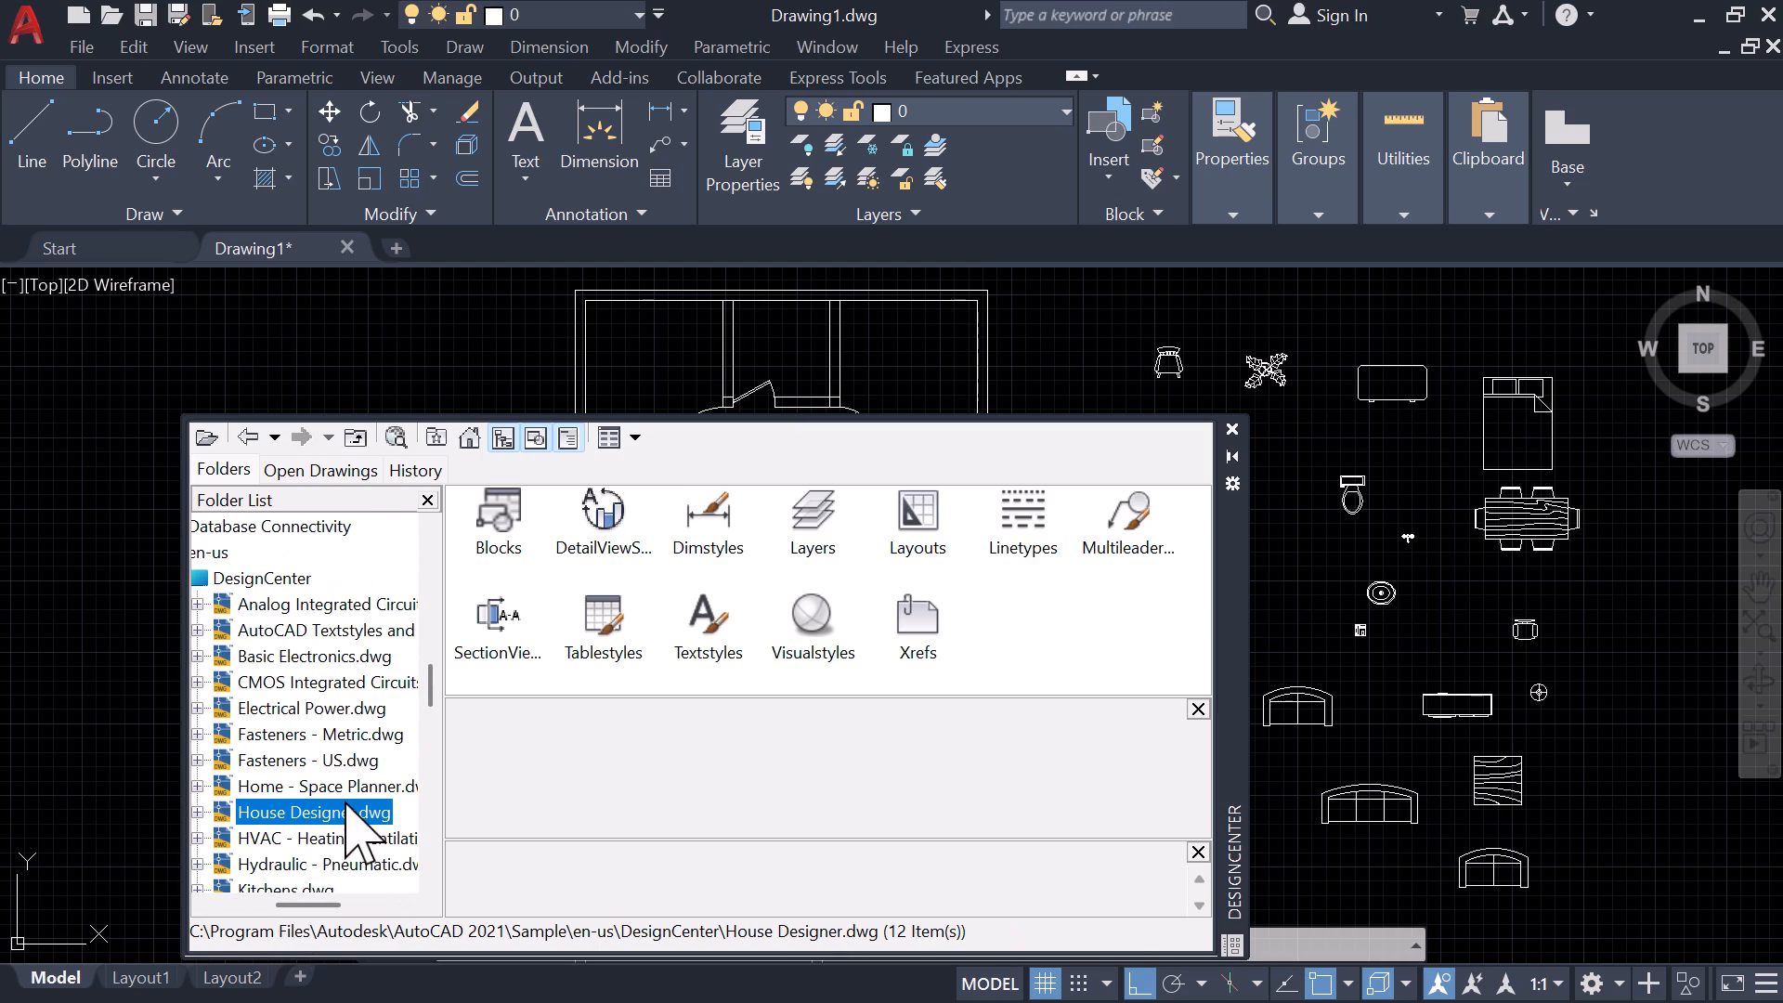
{"action": "double_click", "coordinate": [521, 530]}
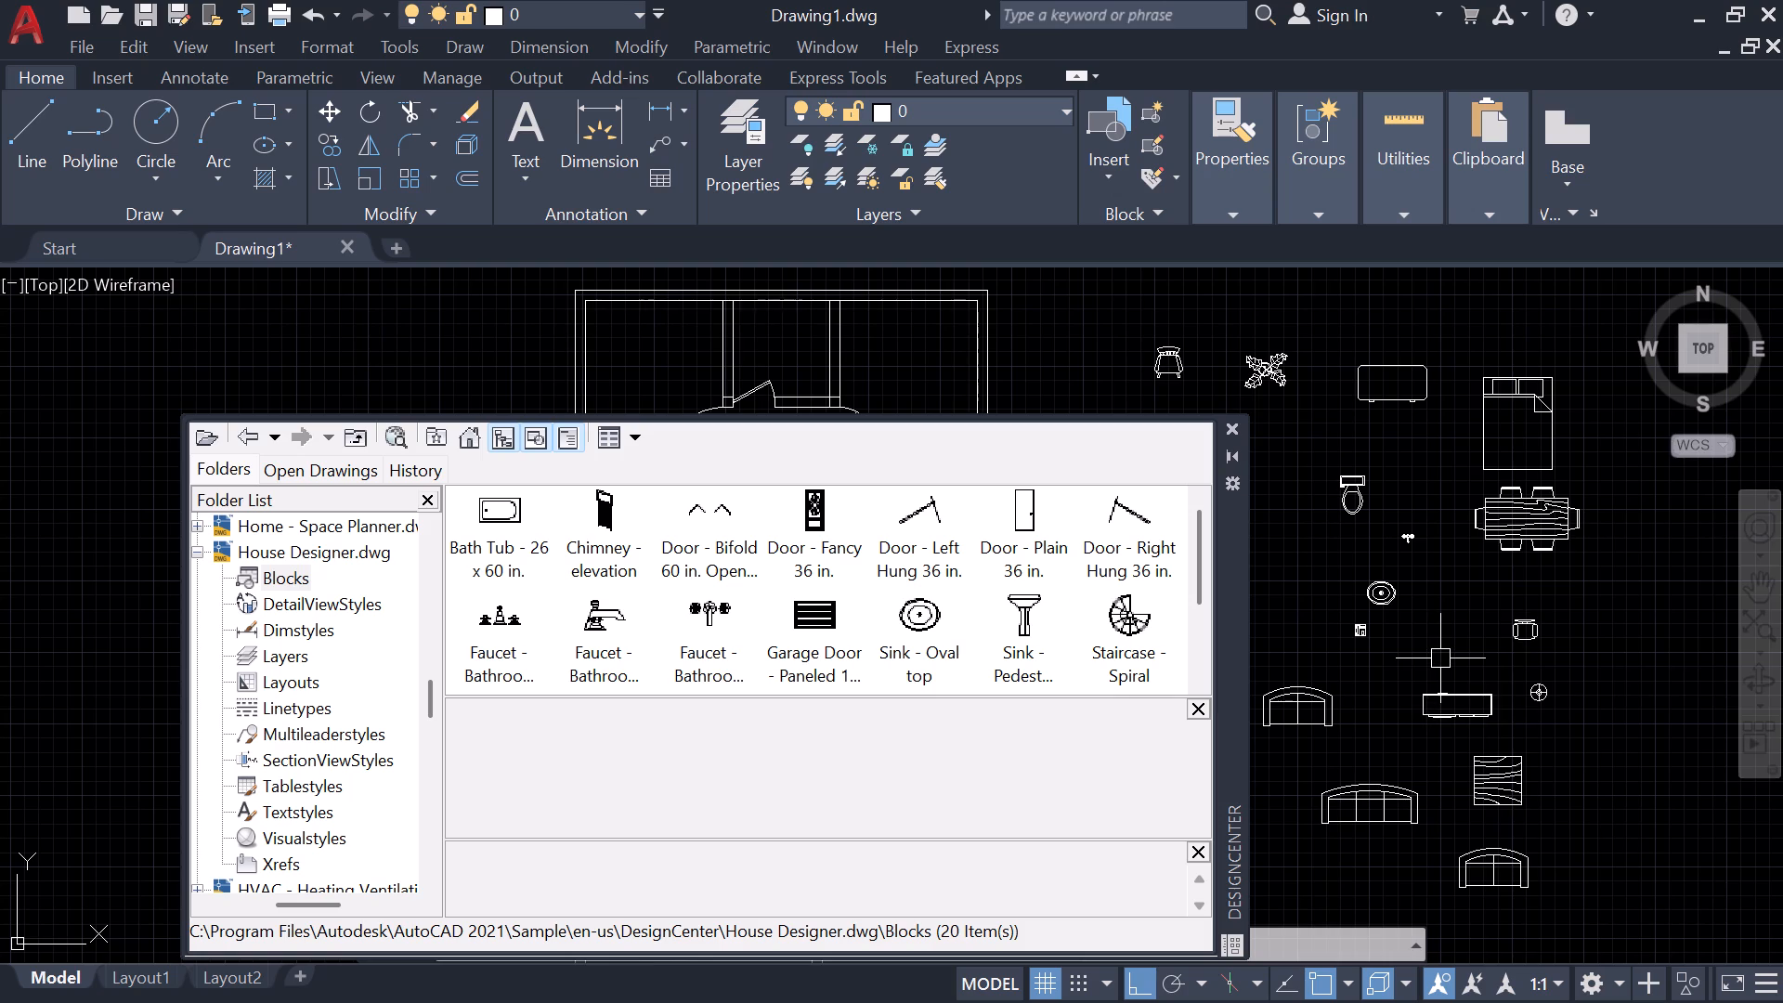
{"action": "scroll", "coordinate": [1440, 658], "scroll_direction": "down", "scroll_amount": 1}
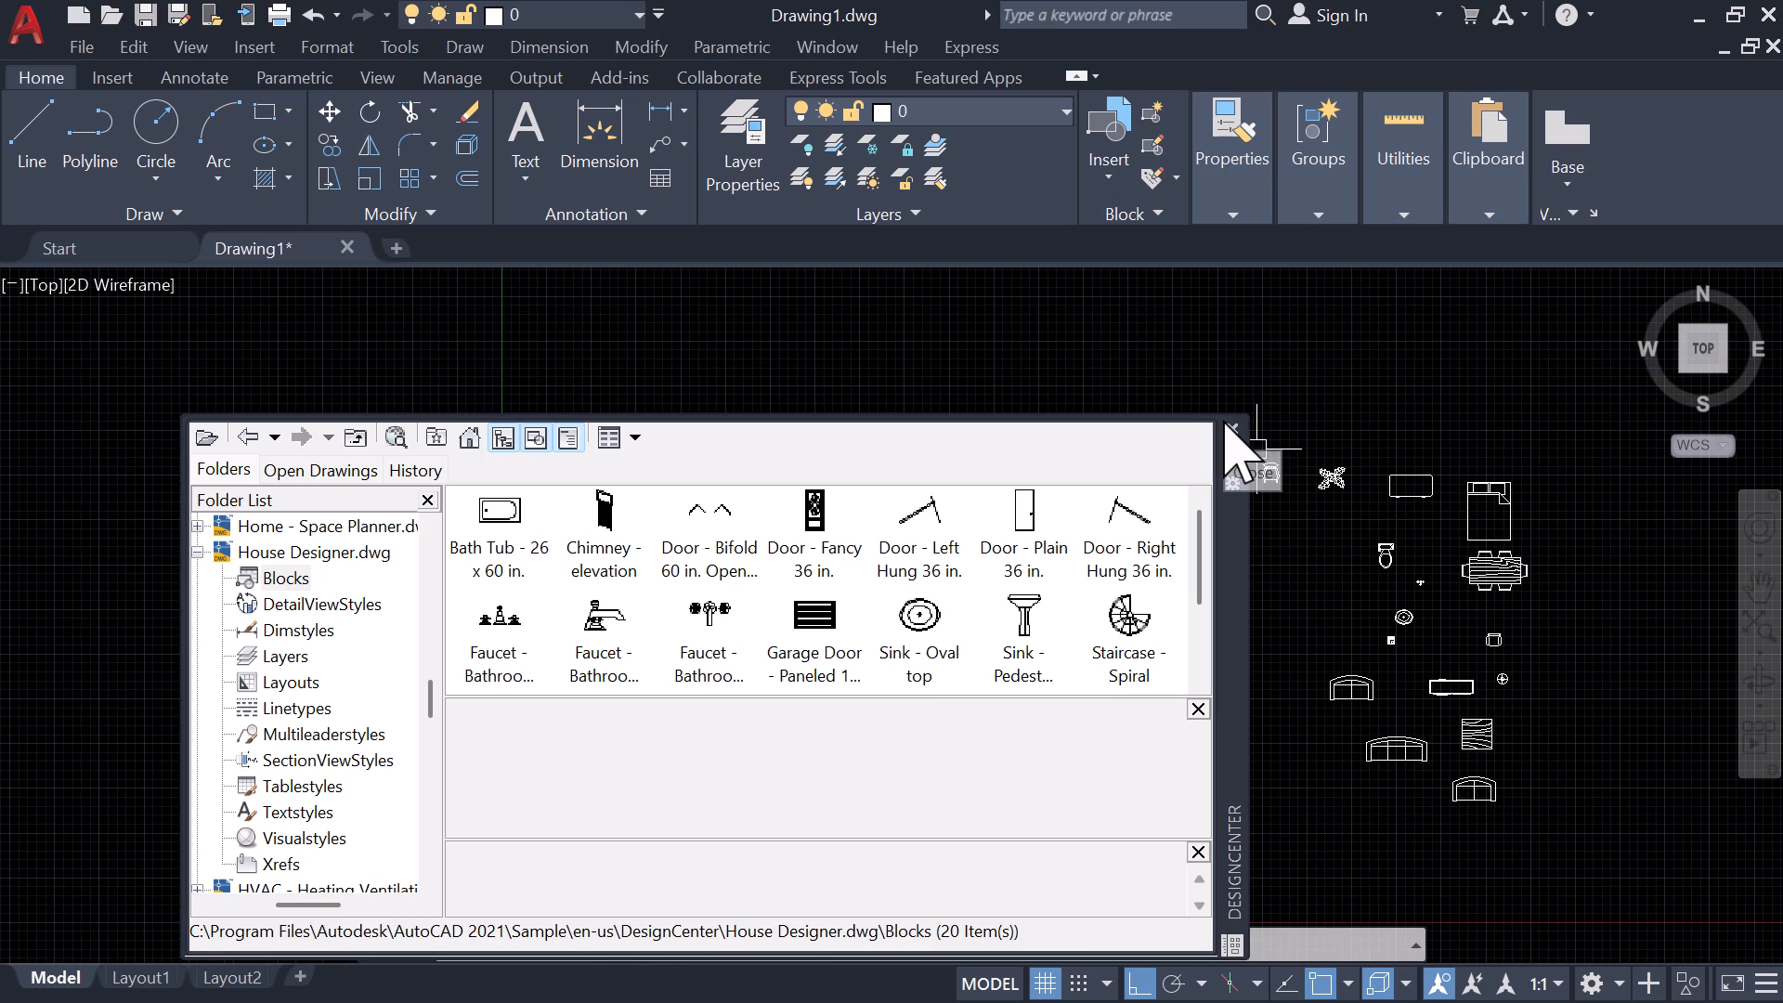
{"action": "left_click", "coordinate": [1223, 420]}
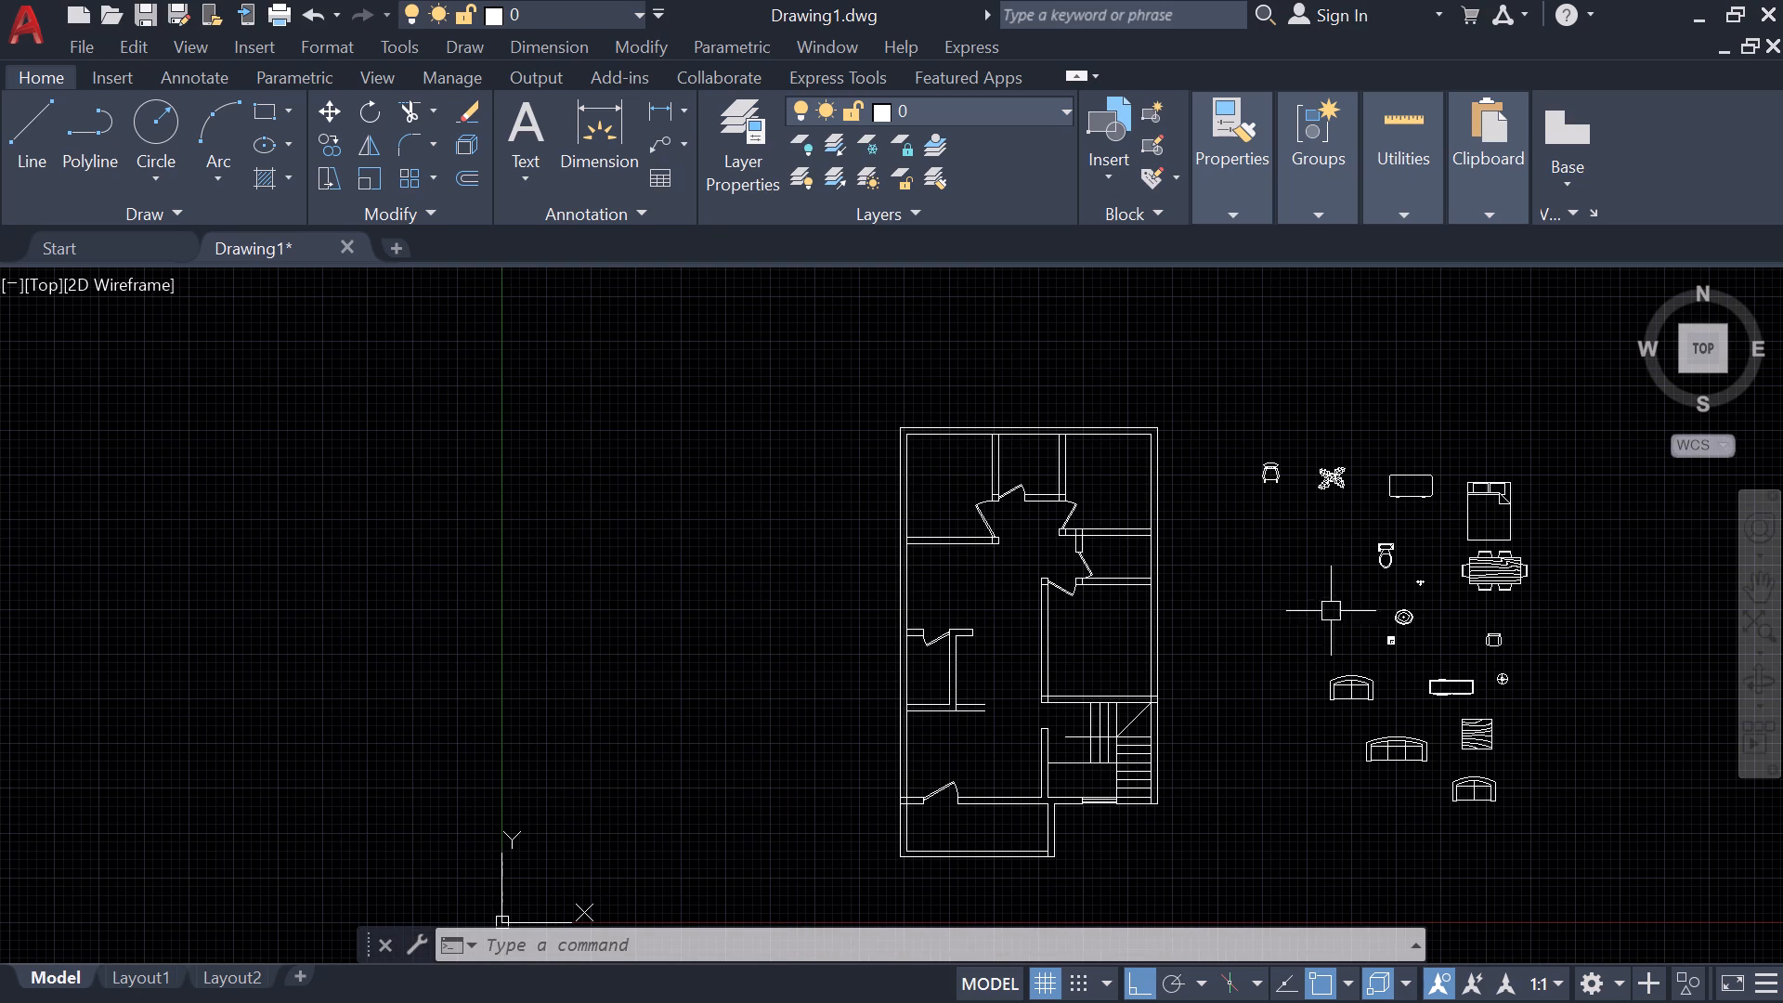
Rotate the bed block outside the plan 90° clockwise about its upper-right corner.
{"action": "left_click", "coordinate": [1510, 511]}
{"action": "type", "text": "ro"}
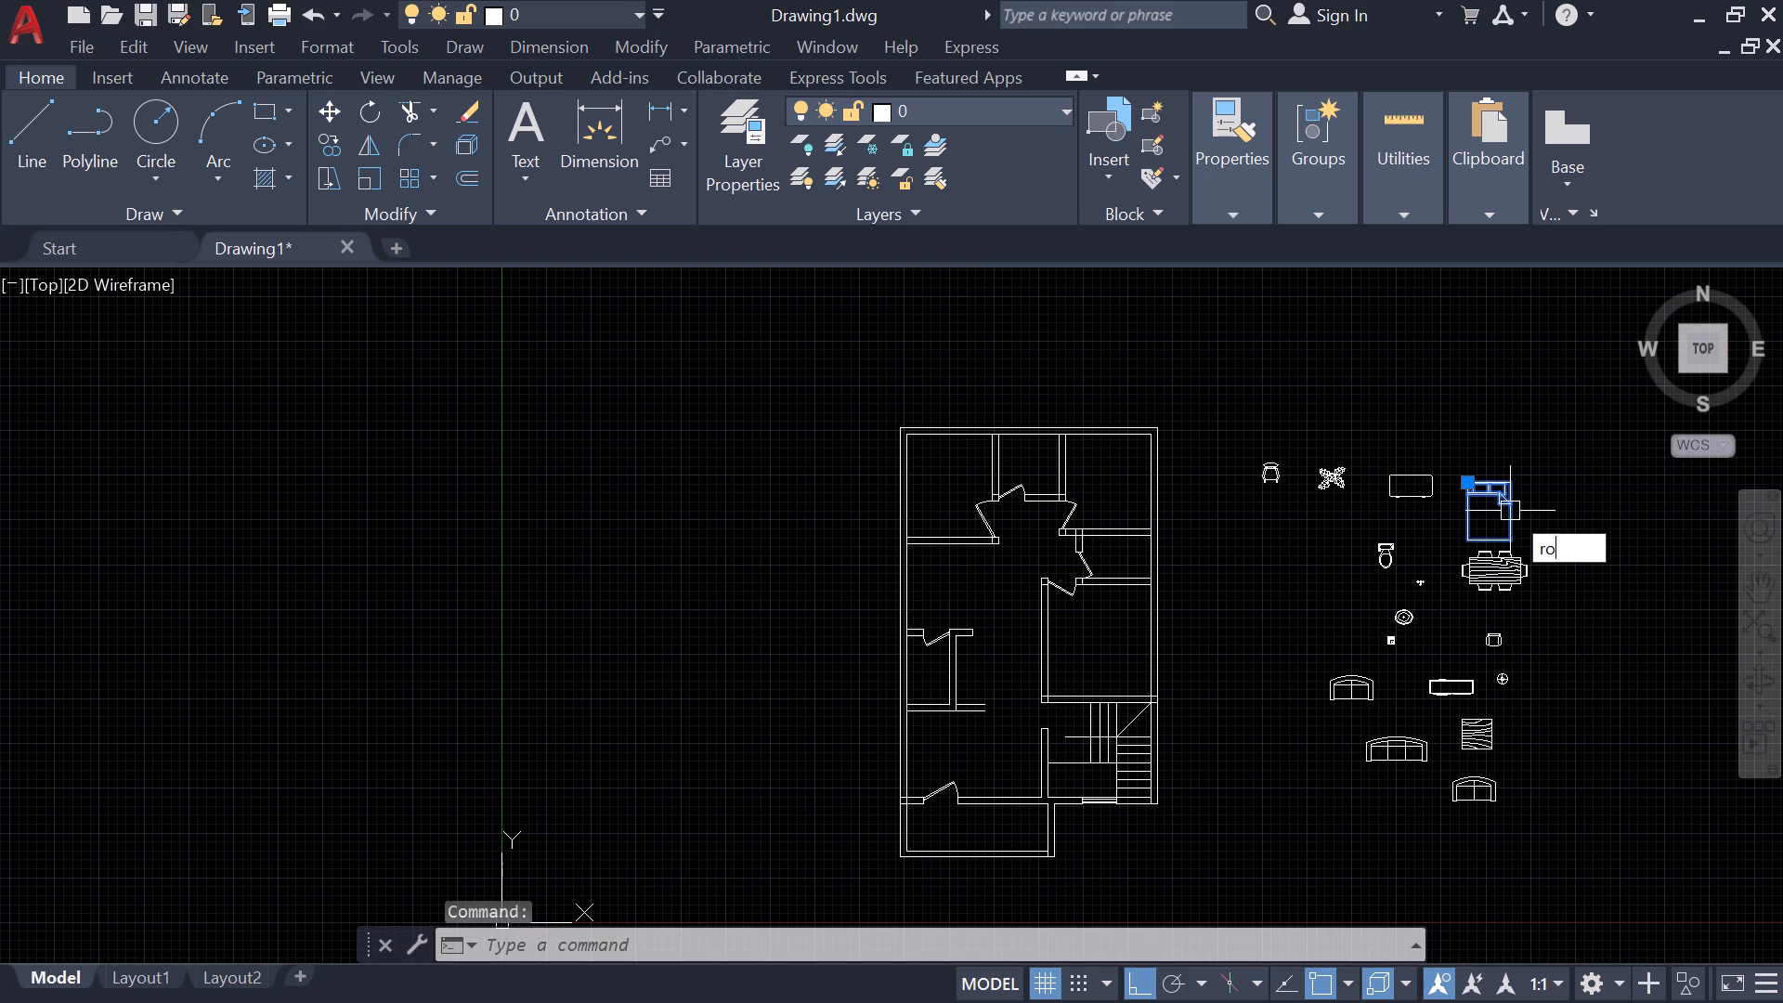
{"action": "key", "text": "Return"}
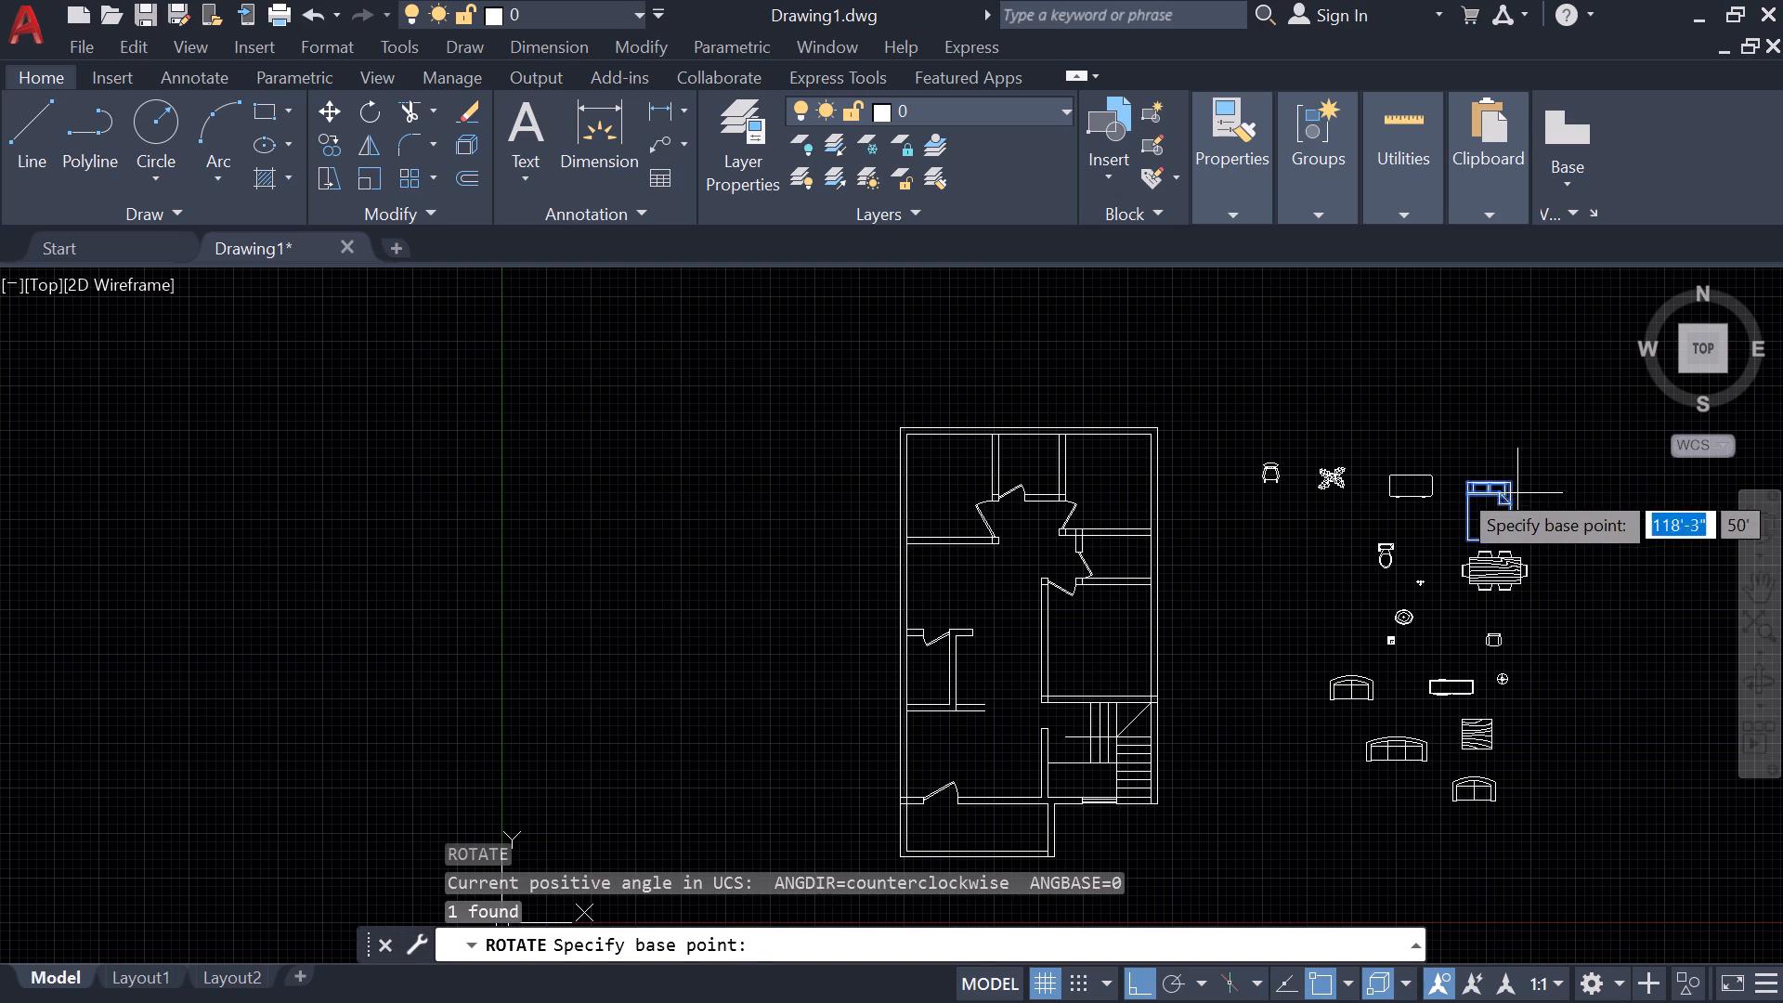
{"action": "left_click", "coordinate": [1514, 481]}
{"action": "left_click", "coordinate": [1549, 531]}
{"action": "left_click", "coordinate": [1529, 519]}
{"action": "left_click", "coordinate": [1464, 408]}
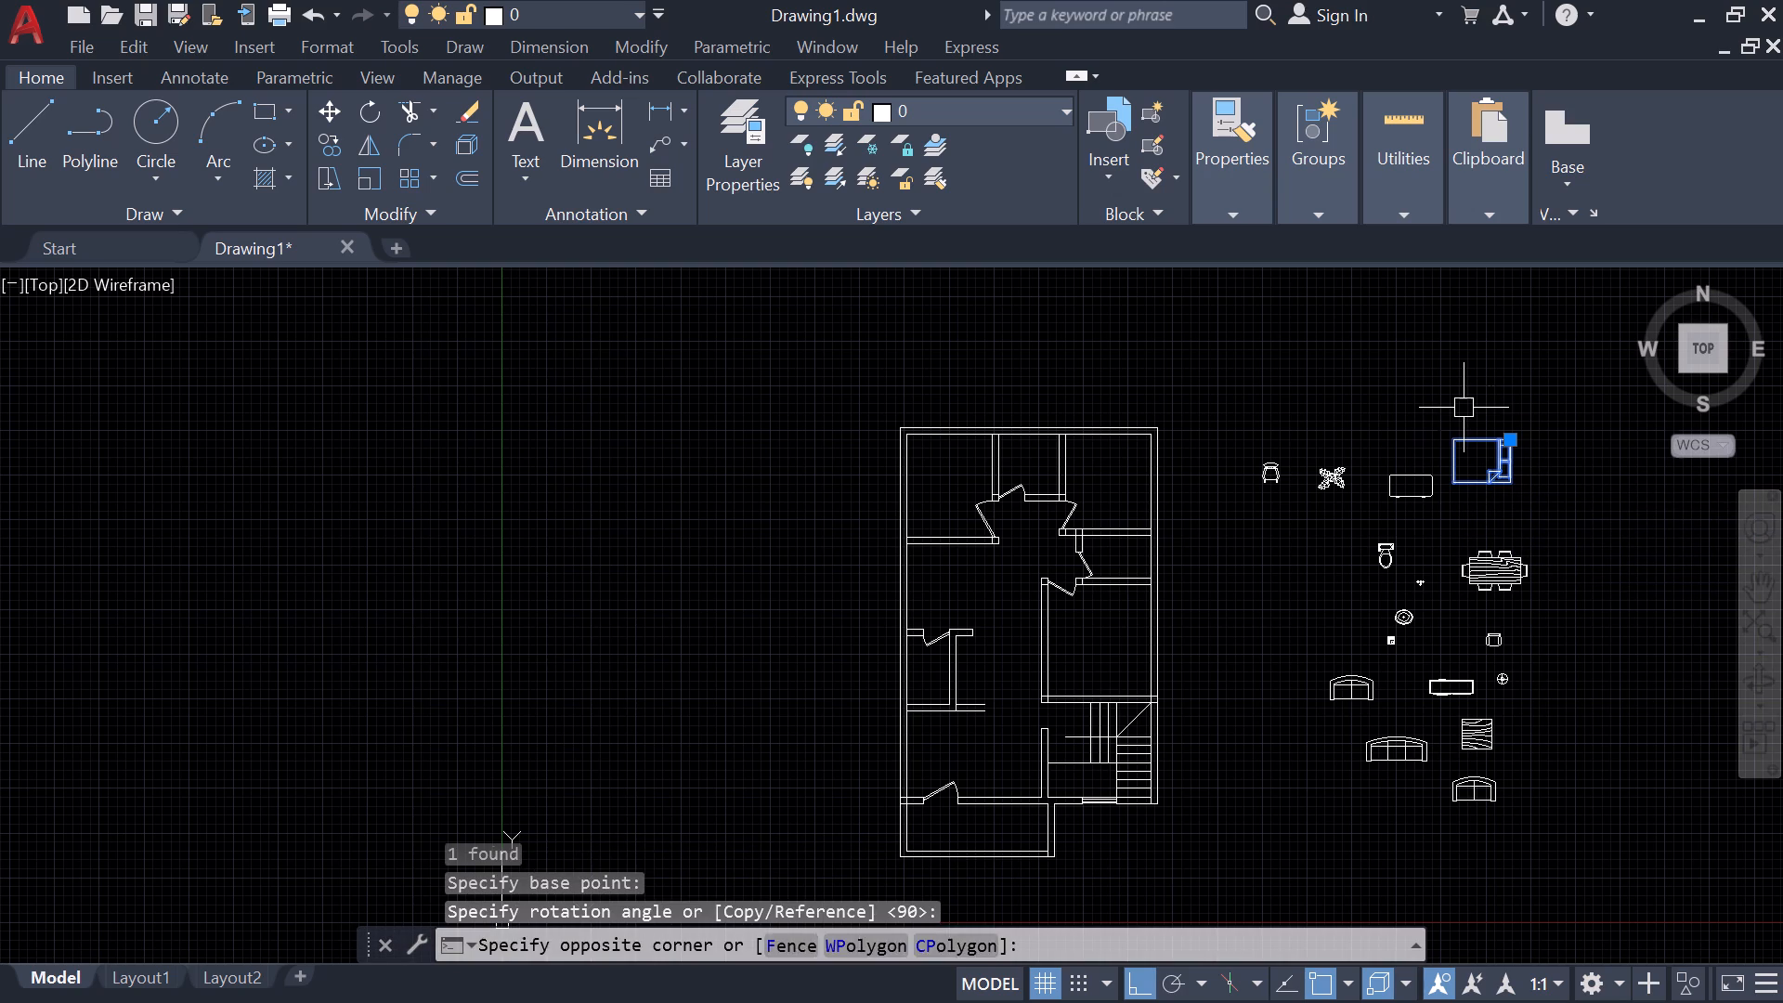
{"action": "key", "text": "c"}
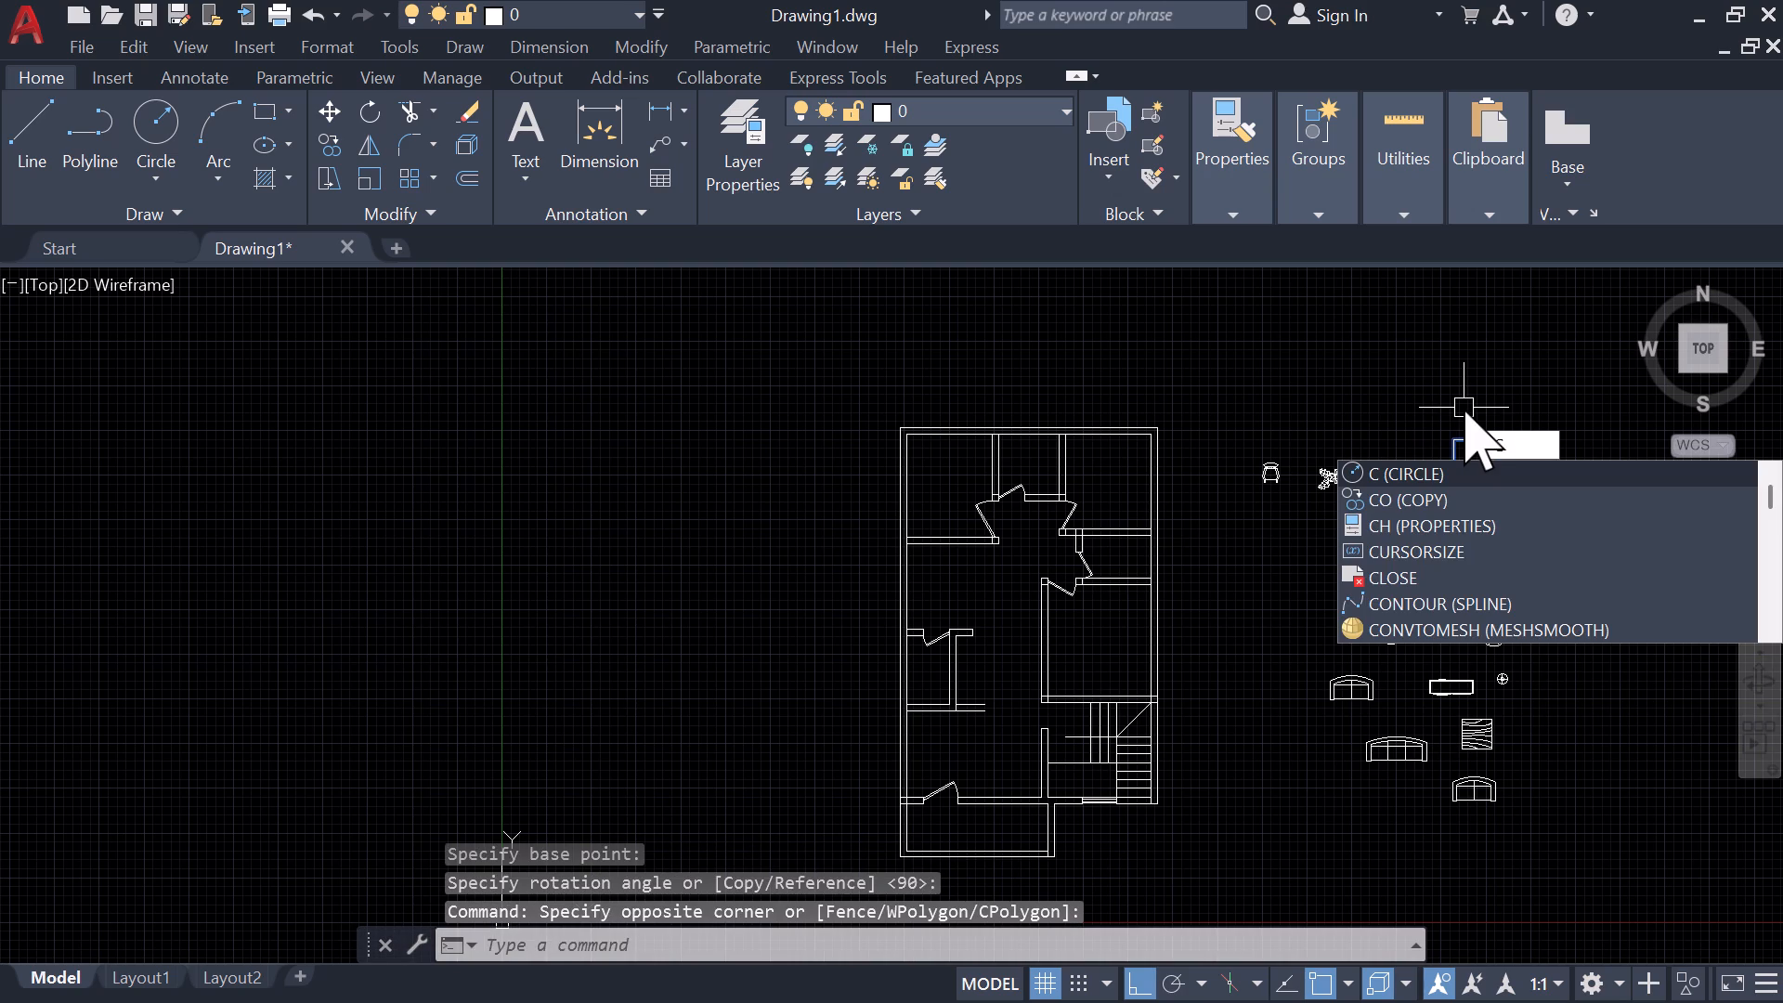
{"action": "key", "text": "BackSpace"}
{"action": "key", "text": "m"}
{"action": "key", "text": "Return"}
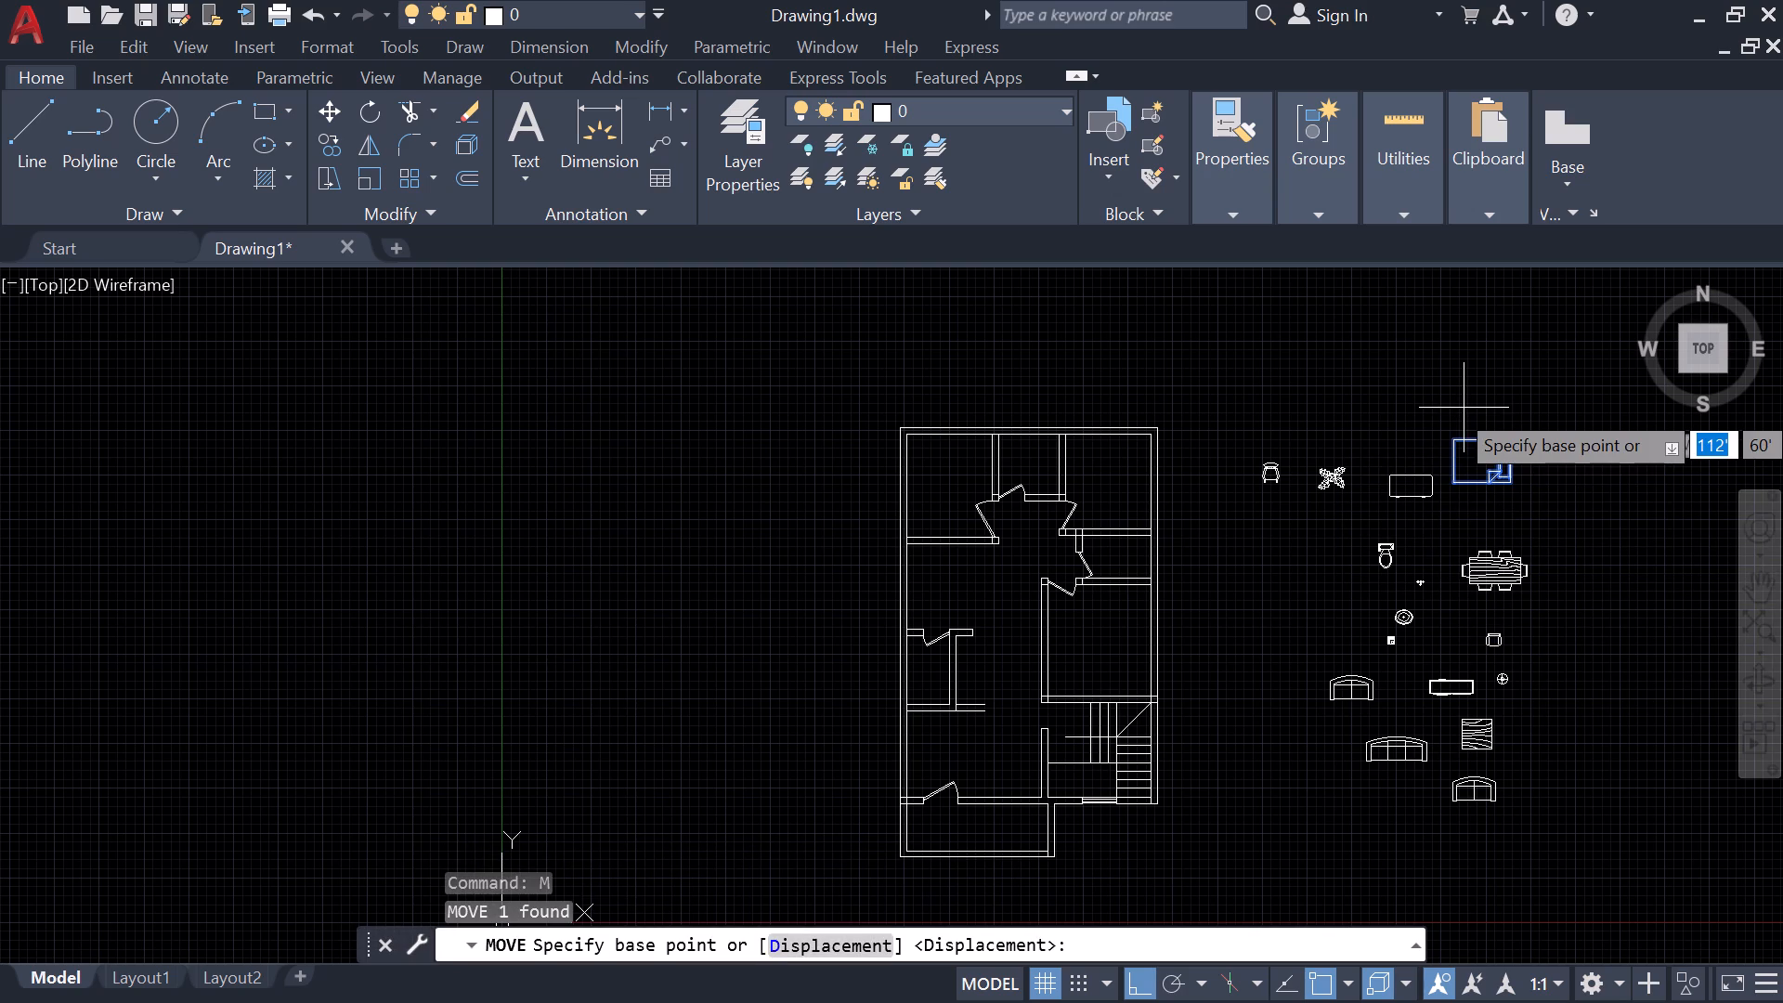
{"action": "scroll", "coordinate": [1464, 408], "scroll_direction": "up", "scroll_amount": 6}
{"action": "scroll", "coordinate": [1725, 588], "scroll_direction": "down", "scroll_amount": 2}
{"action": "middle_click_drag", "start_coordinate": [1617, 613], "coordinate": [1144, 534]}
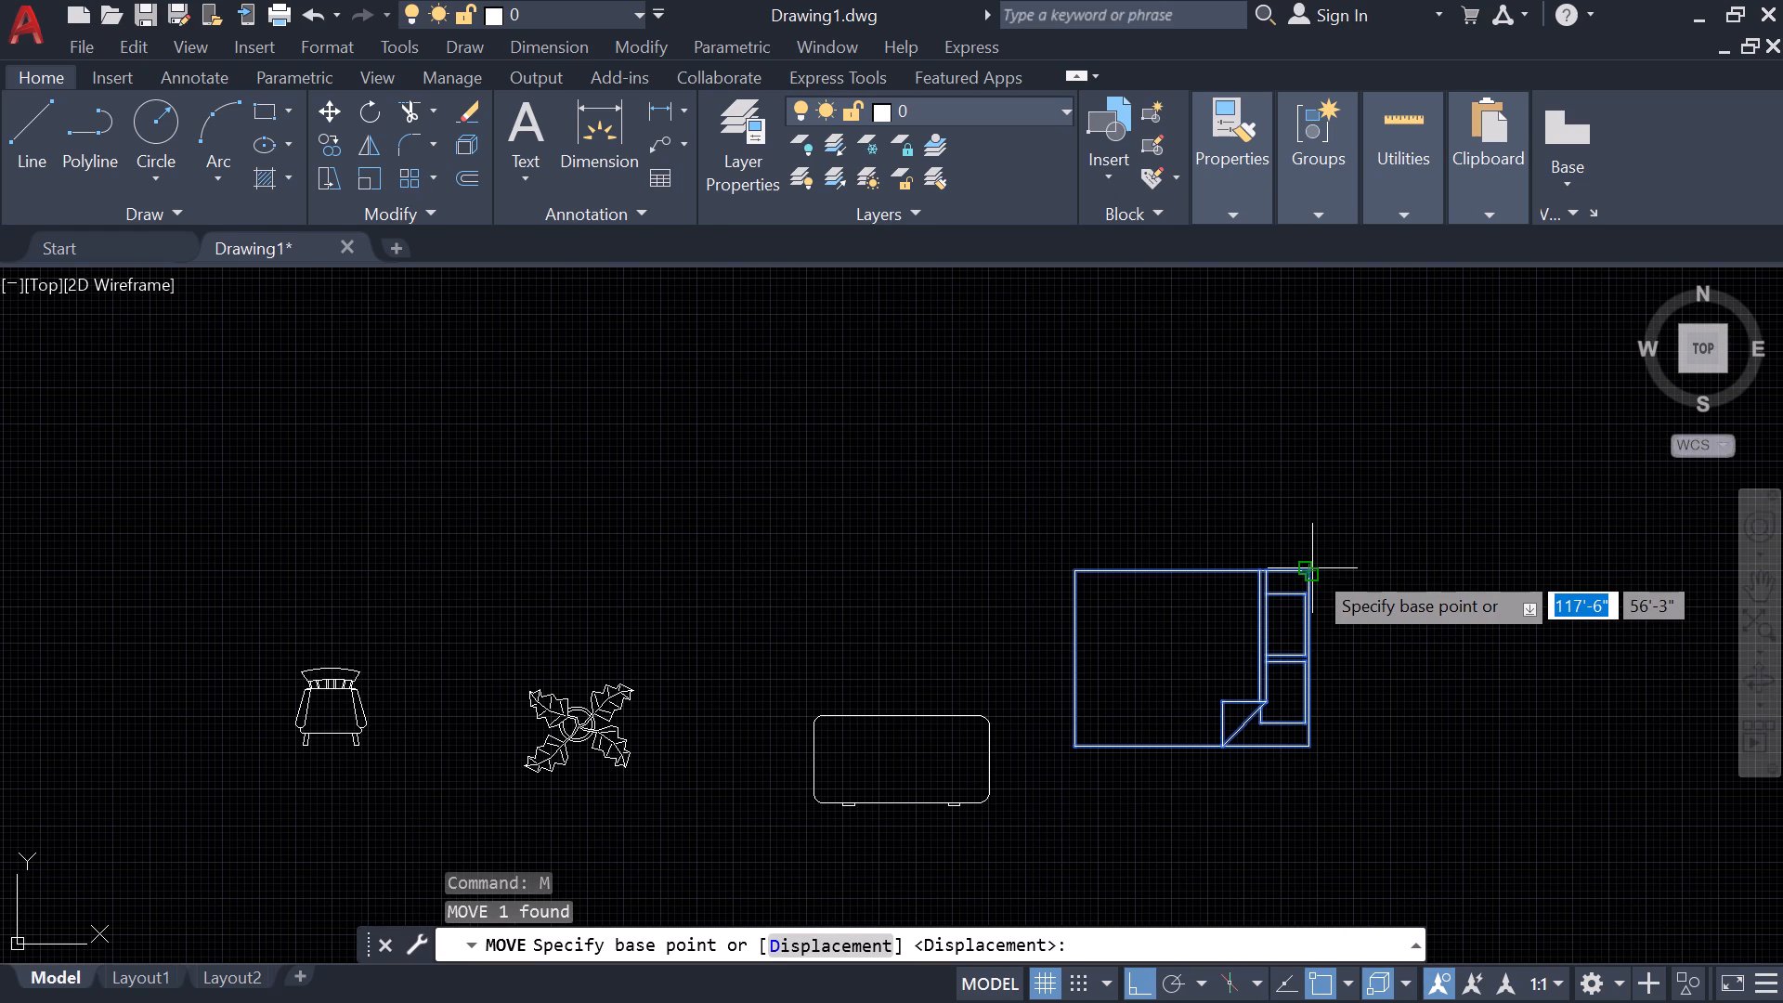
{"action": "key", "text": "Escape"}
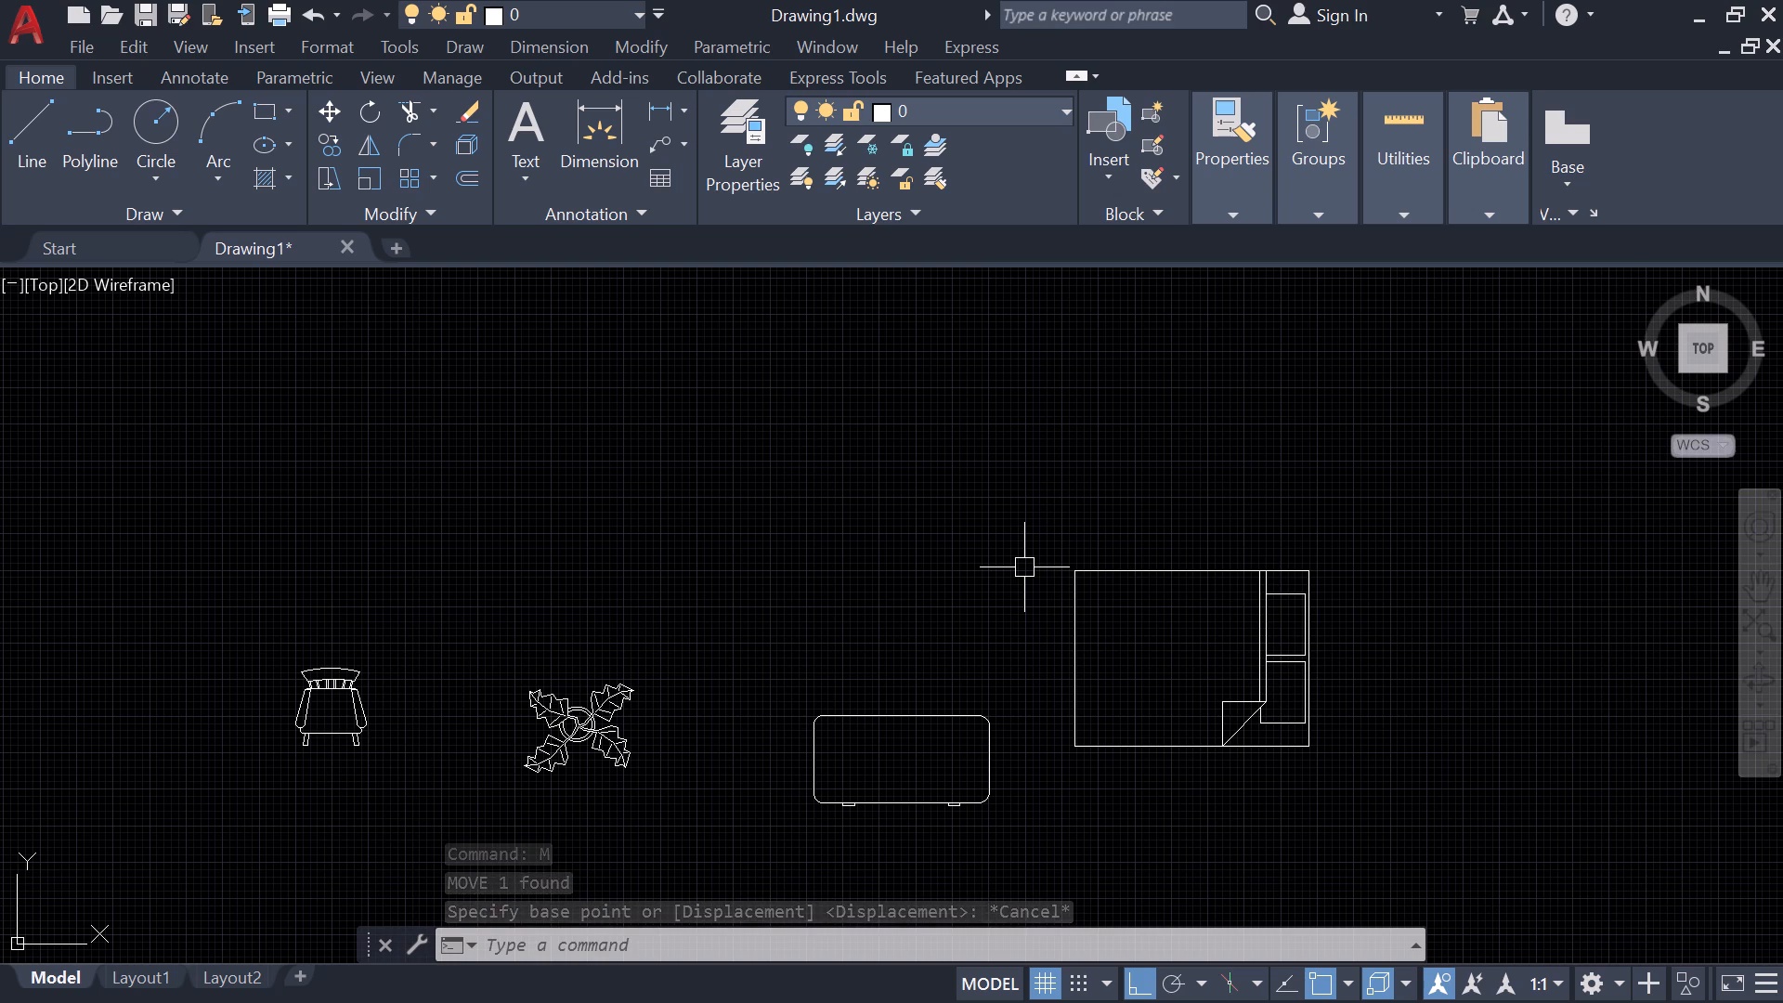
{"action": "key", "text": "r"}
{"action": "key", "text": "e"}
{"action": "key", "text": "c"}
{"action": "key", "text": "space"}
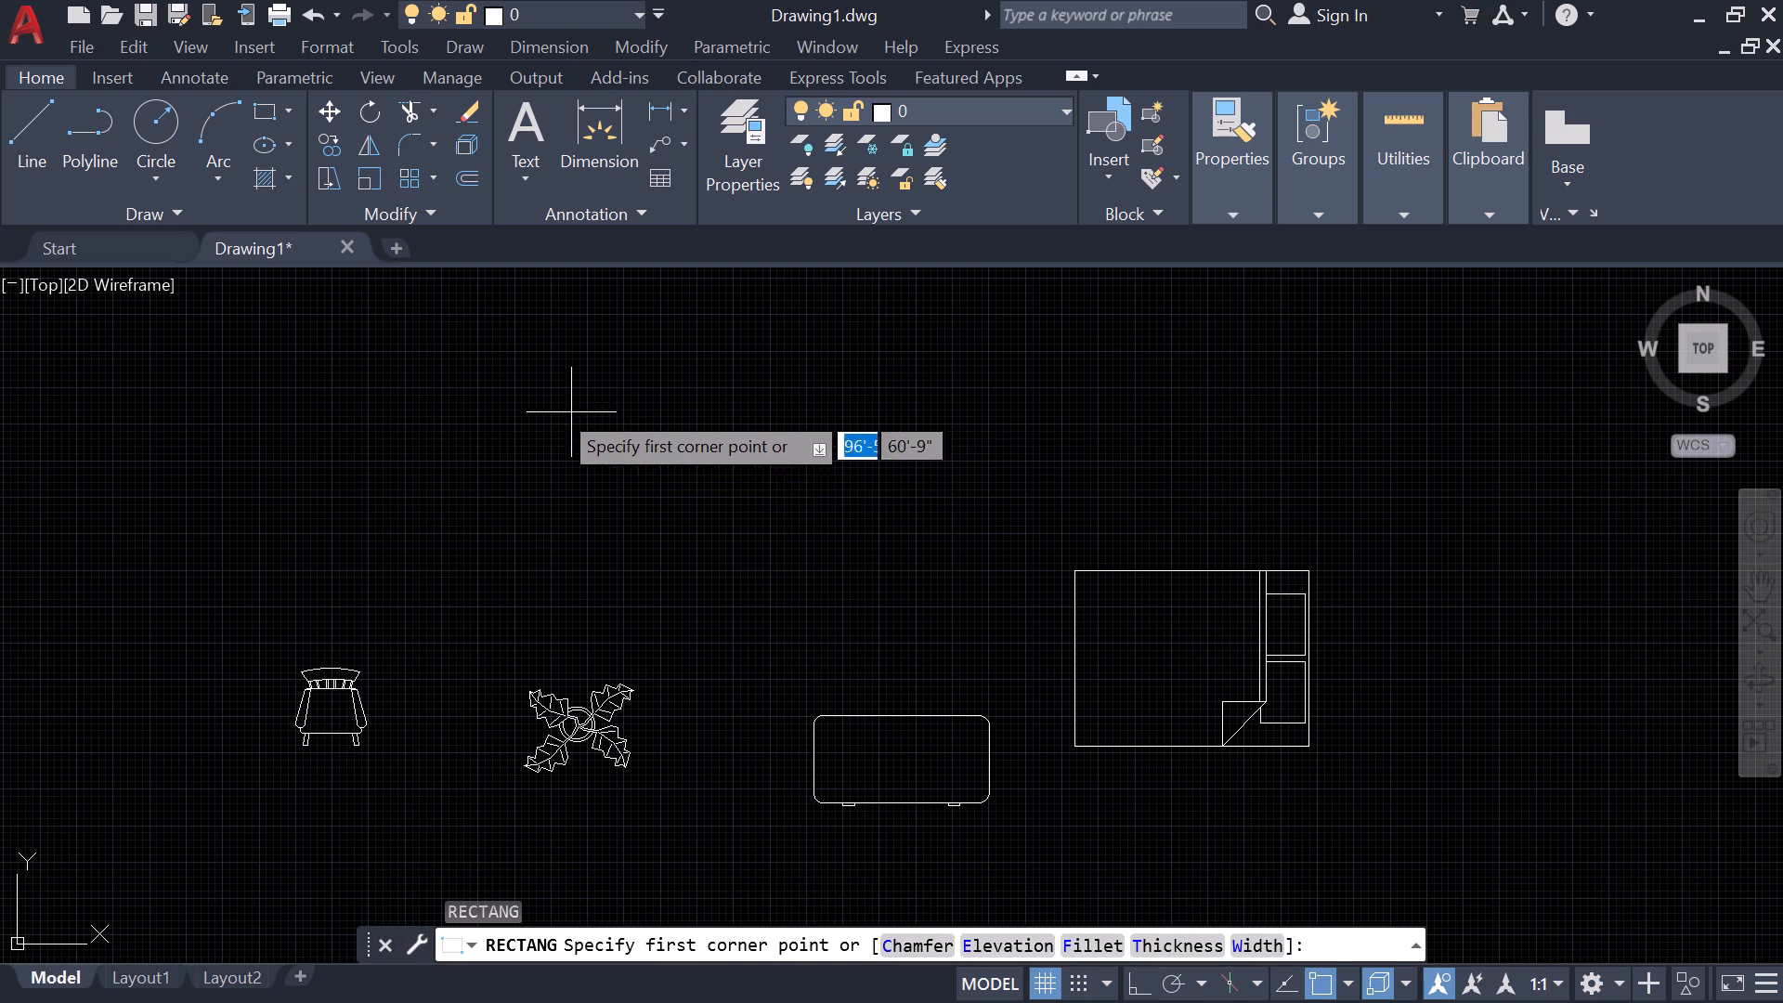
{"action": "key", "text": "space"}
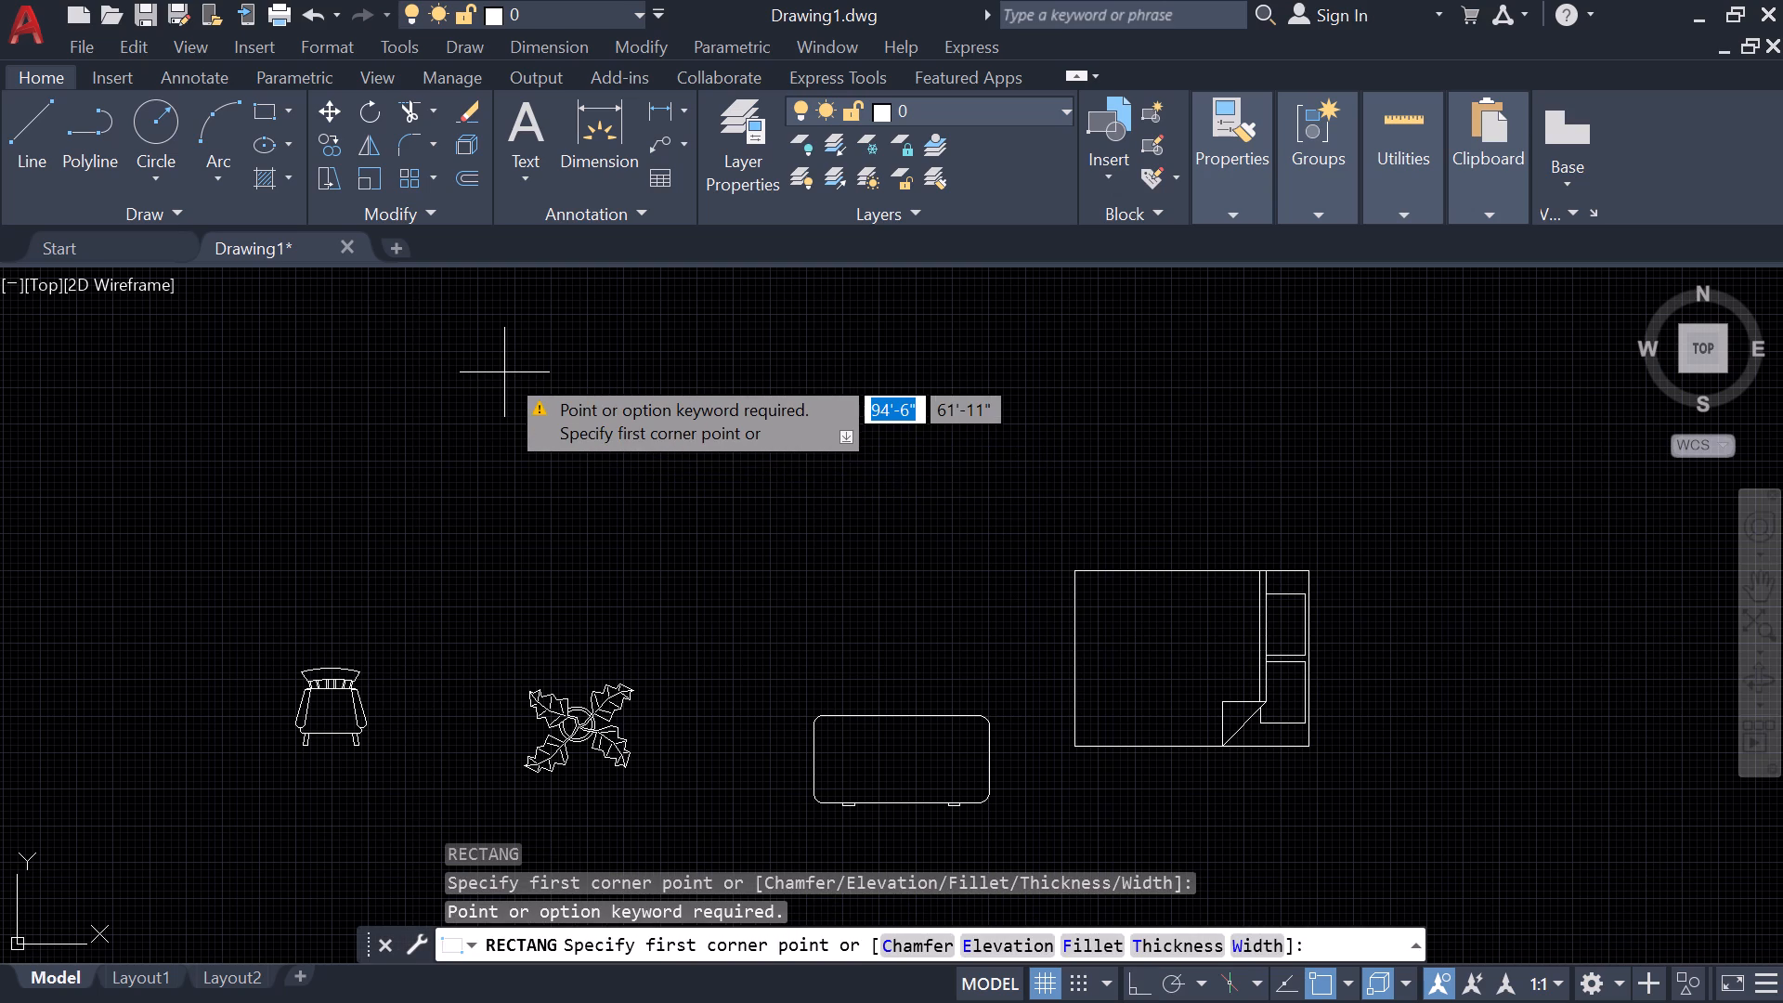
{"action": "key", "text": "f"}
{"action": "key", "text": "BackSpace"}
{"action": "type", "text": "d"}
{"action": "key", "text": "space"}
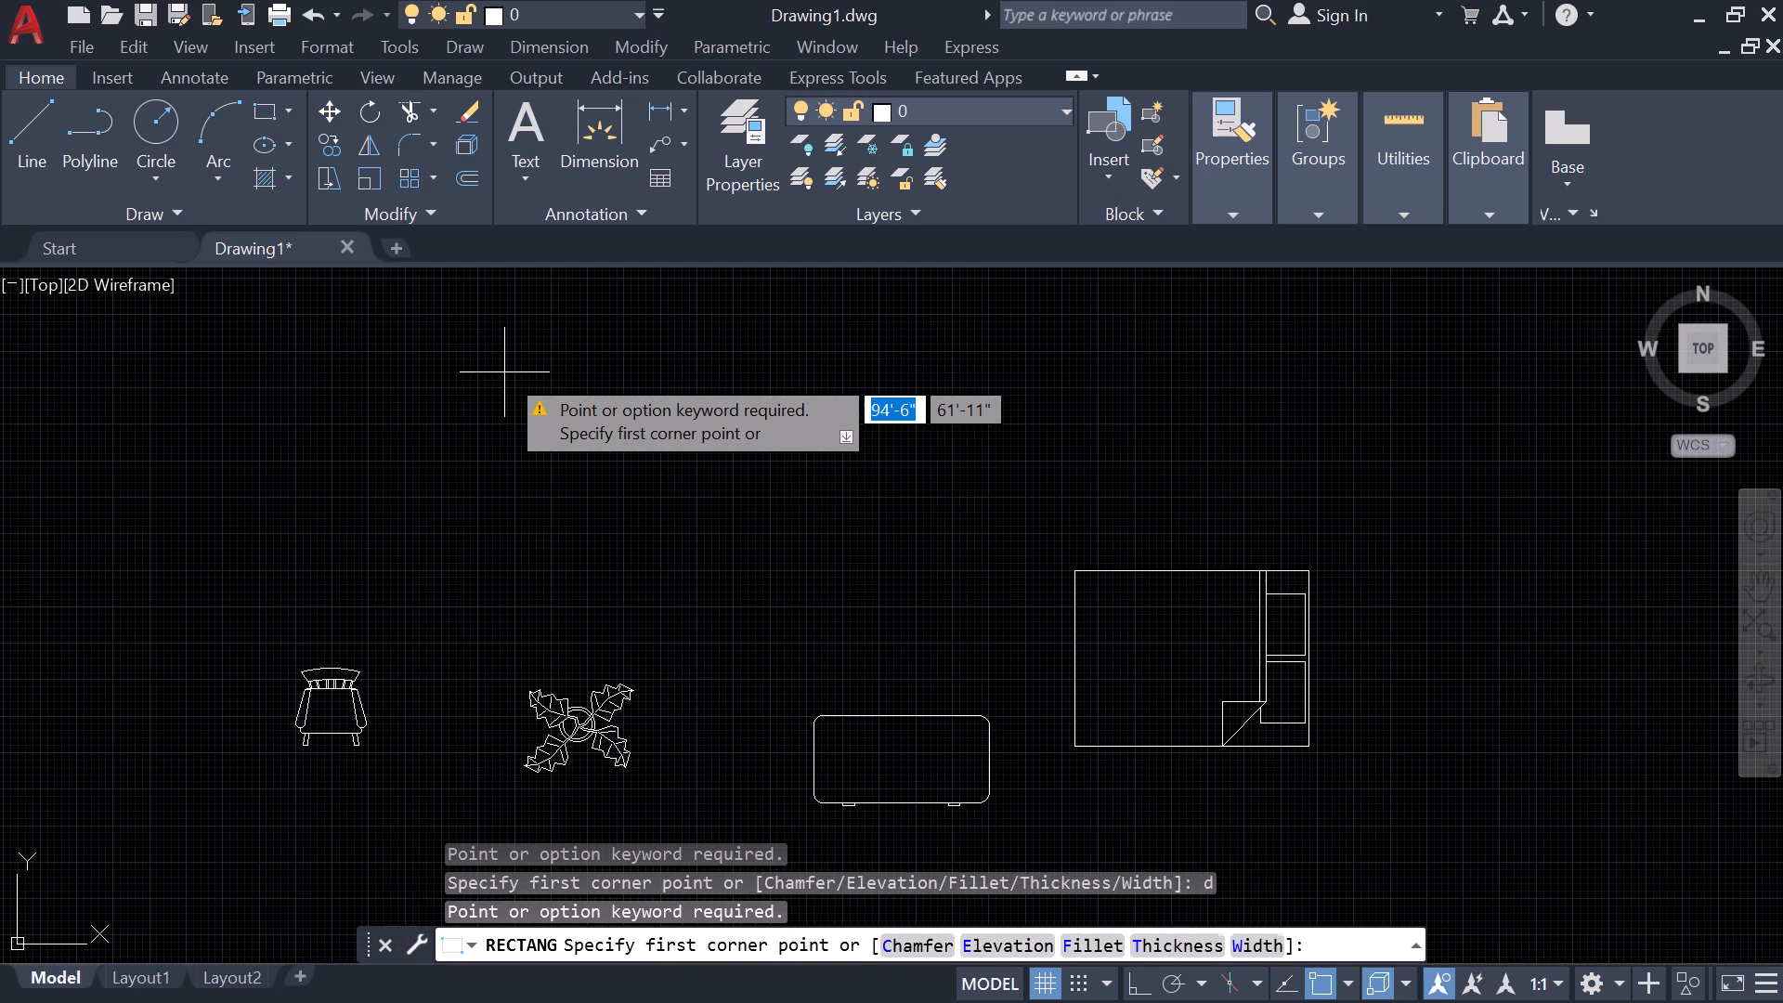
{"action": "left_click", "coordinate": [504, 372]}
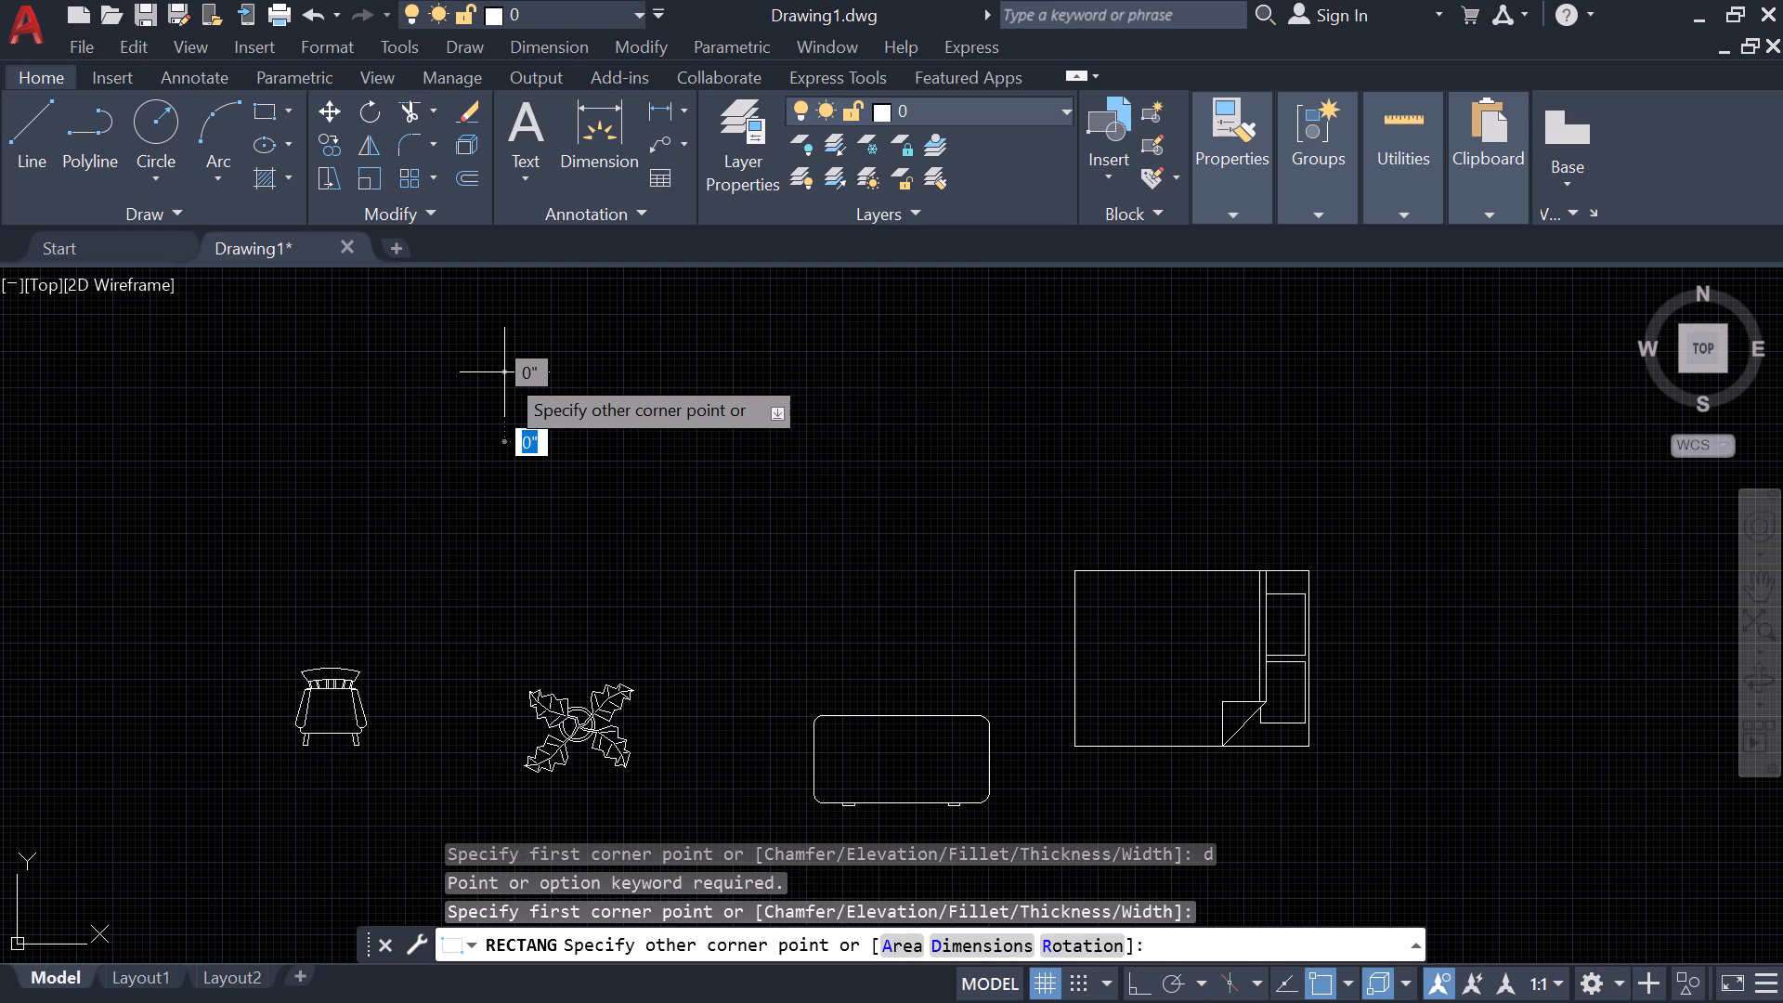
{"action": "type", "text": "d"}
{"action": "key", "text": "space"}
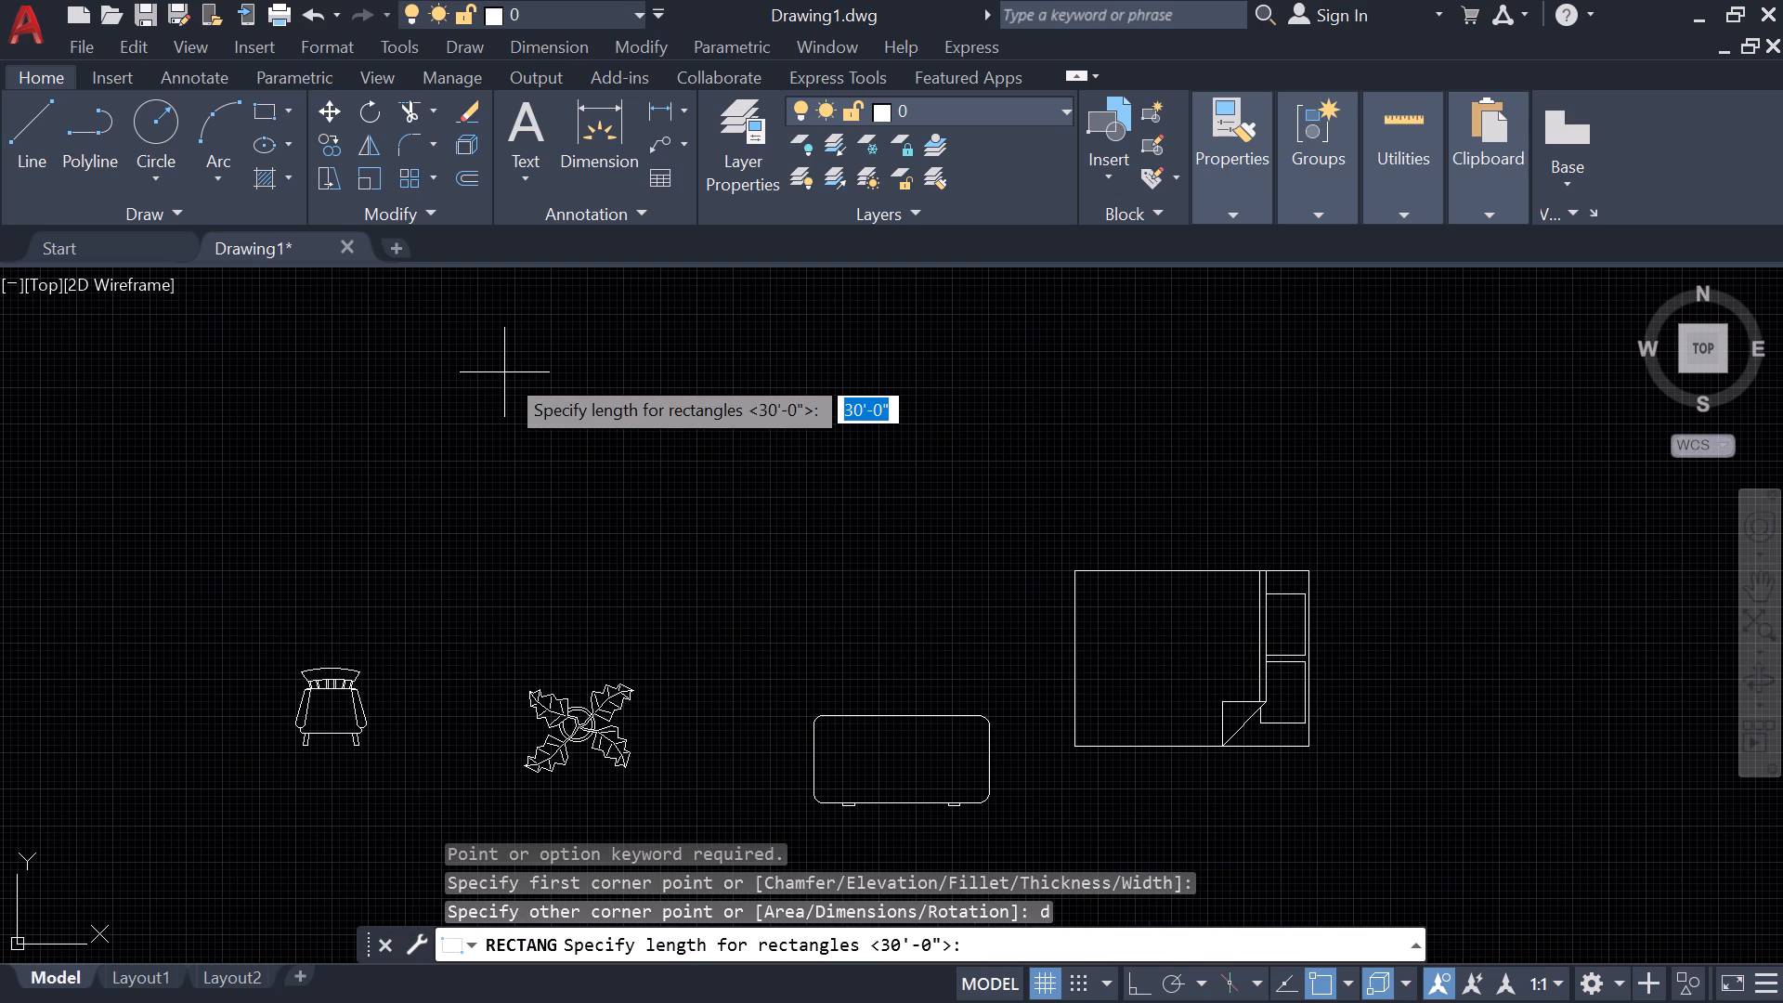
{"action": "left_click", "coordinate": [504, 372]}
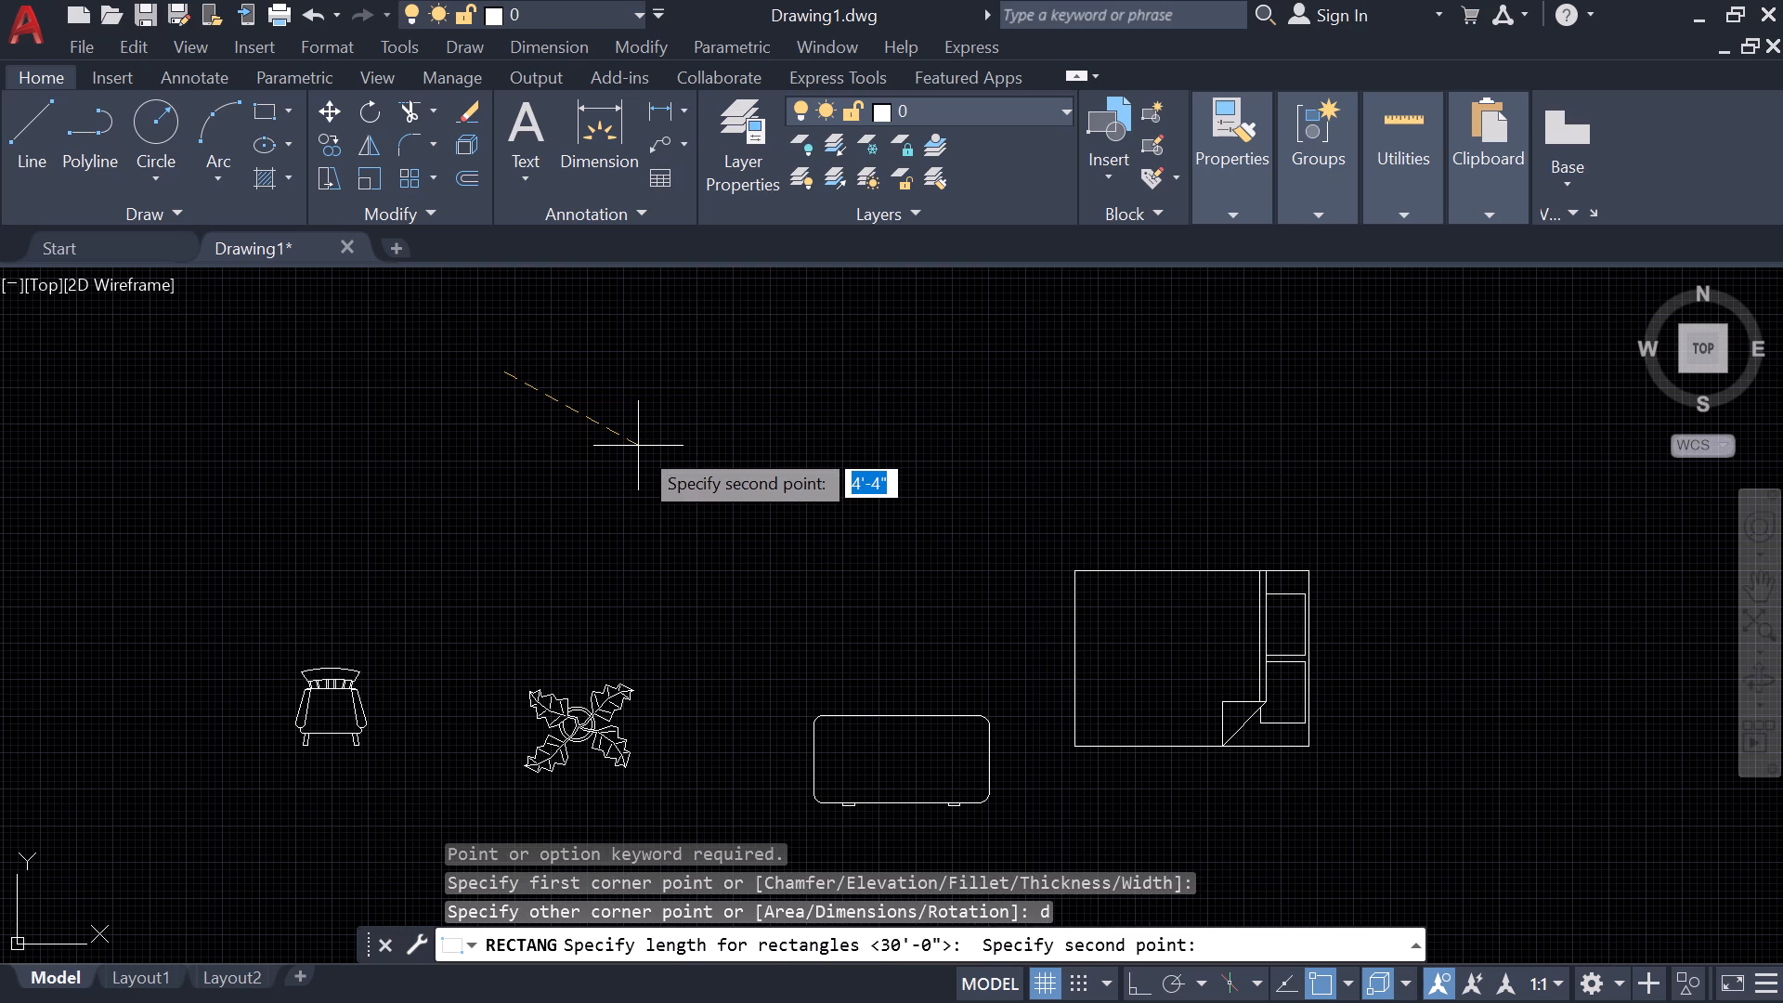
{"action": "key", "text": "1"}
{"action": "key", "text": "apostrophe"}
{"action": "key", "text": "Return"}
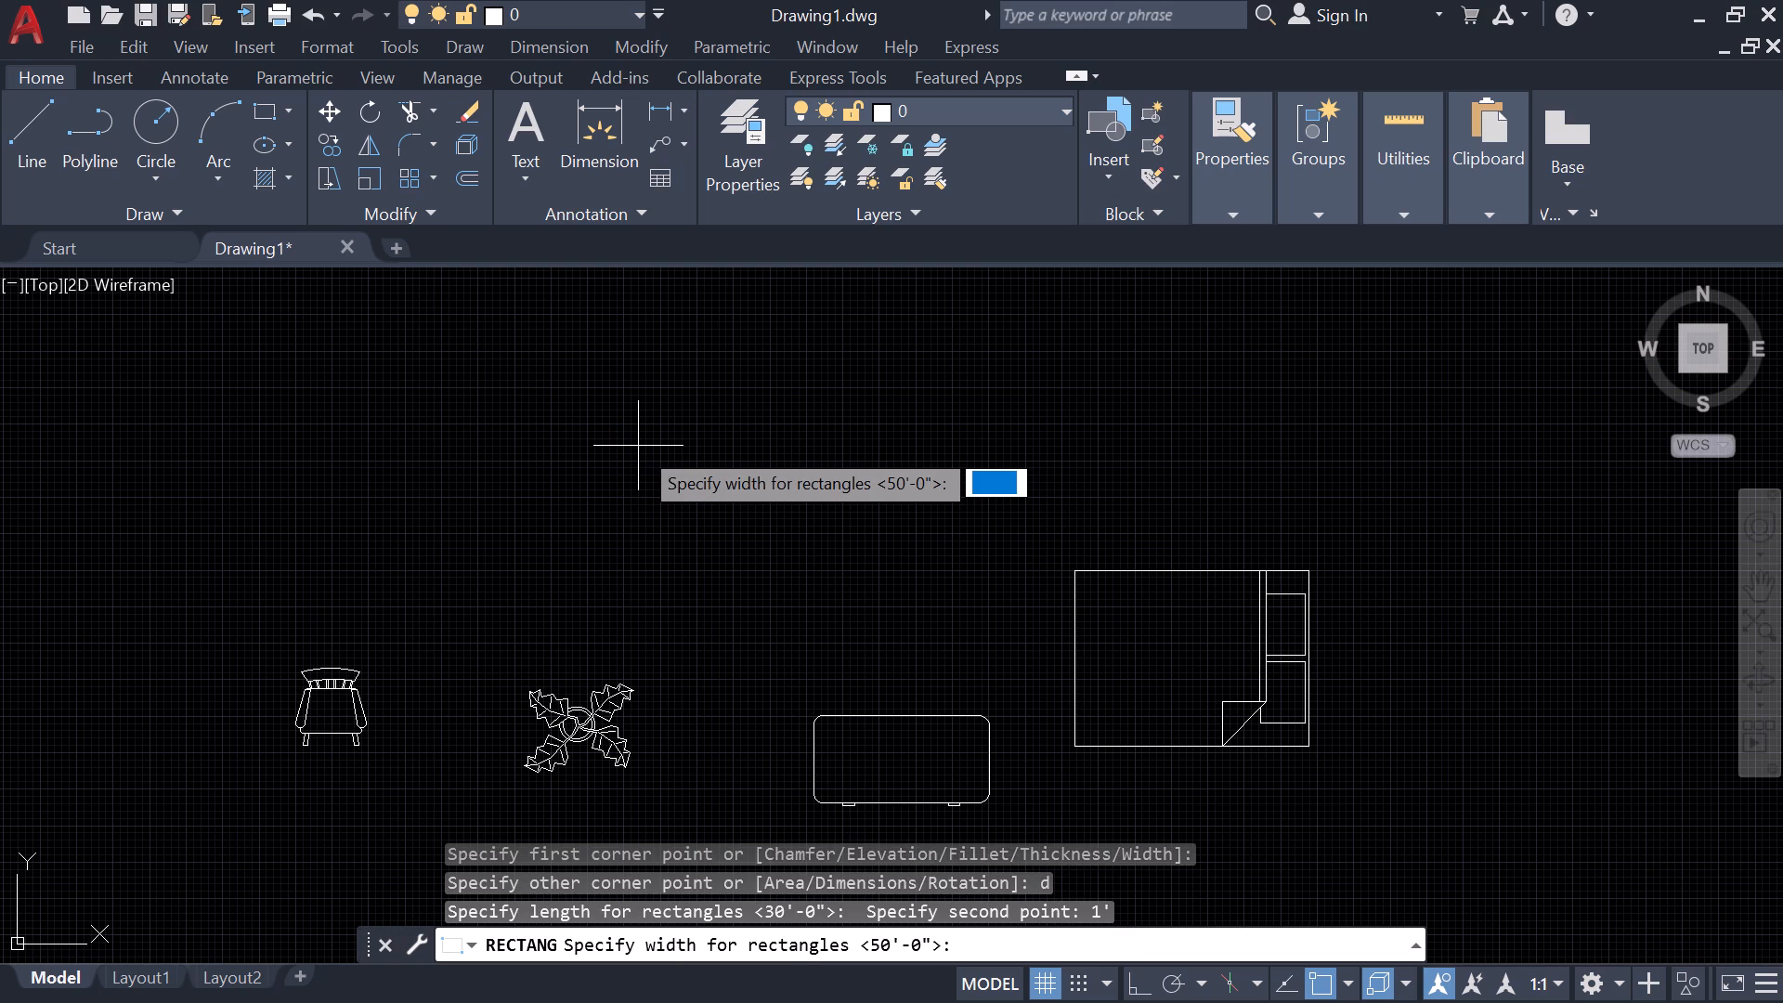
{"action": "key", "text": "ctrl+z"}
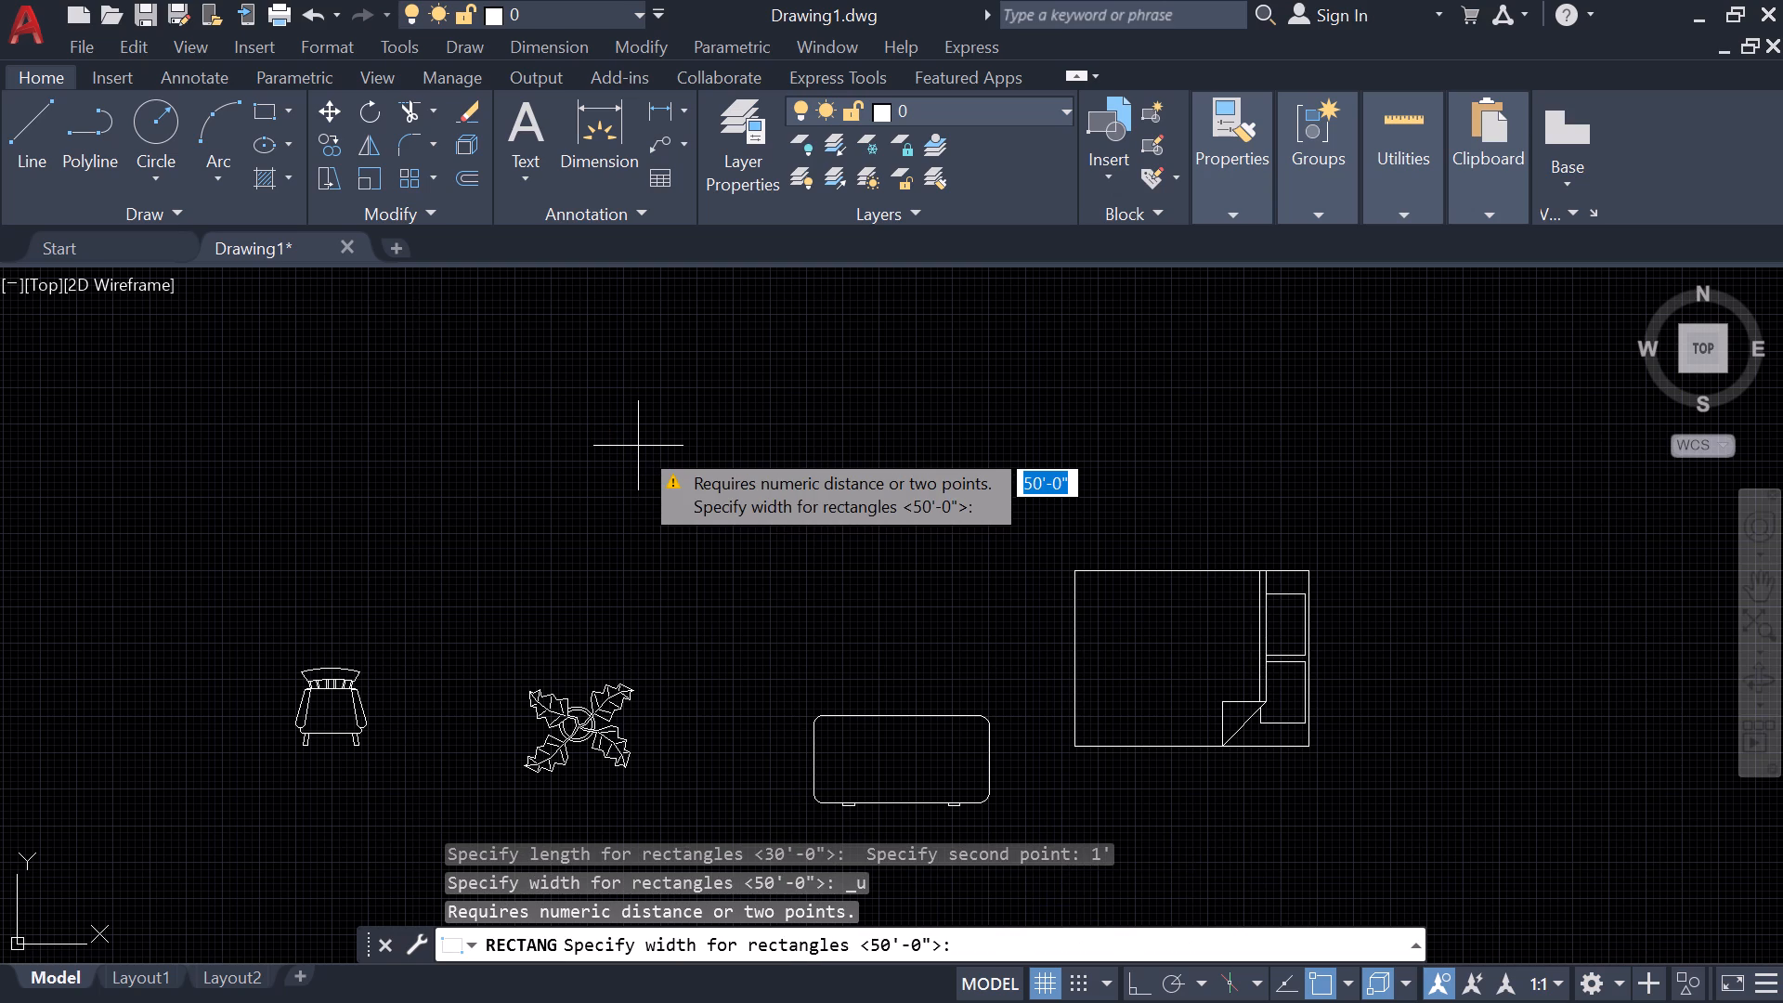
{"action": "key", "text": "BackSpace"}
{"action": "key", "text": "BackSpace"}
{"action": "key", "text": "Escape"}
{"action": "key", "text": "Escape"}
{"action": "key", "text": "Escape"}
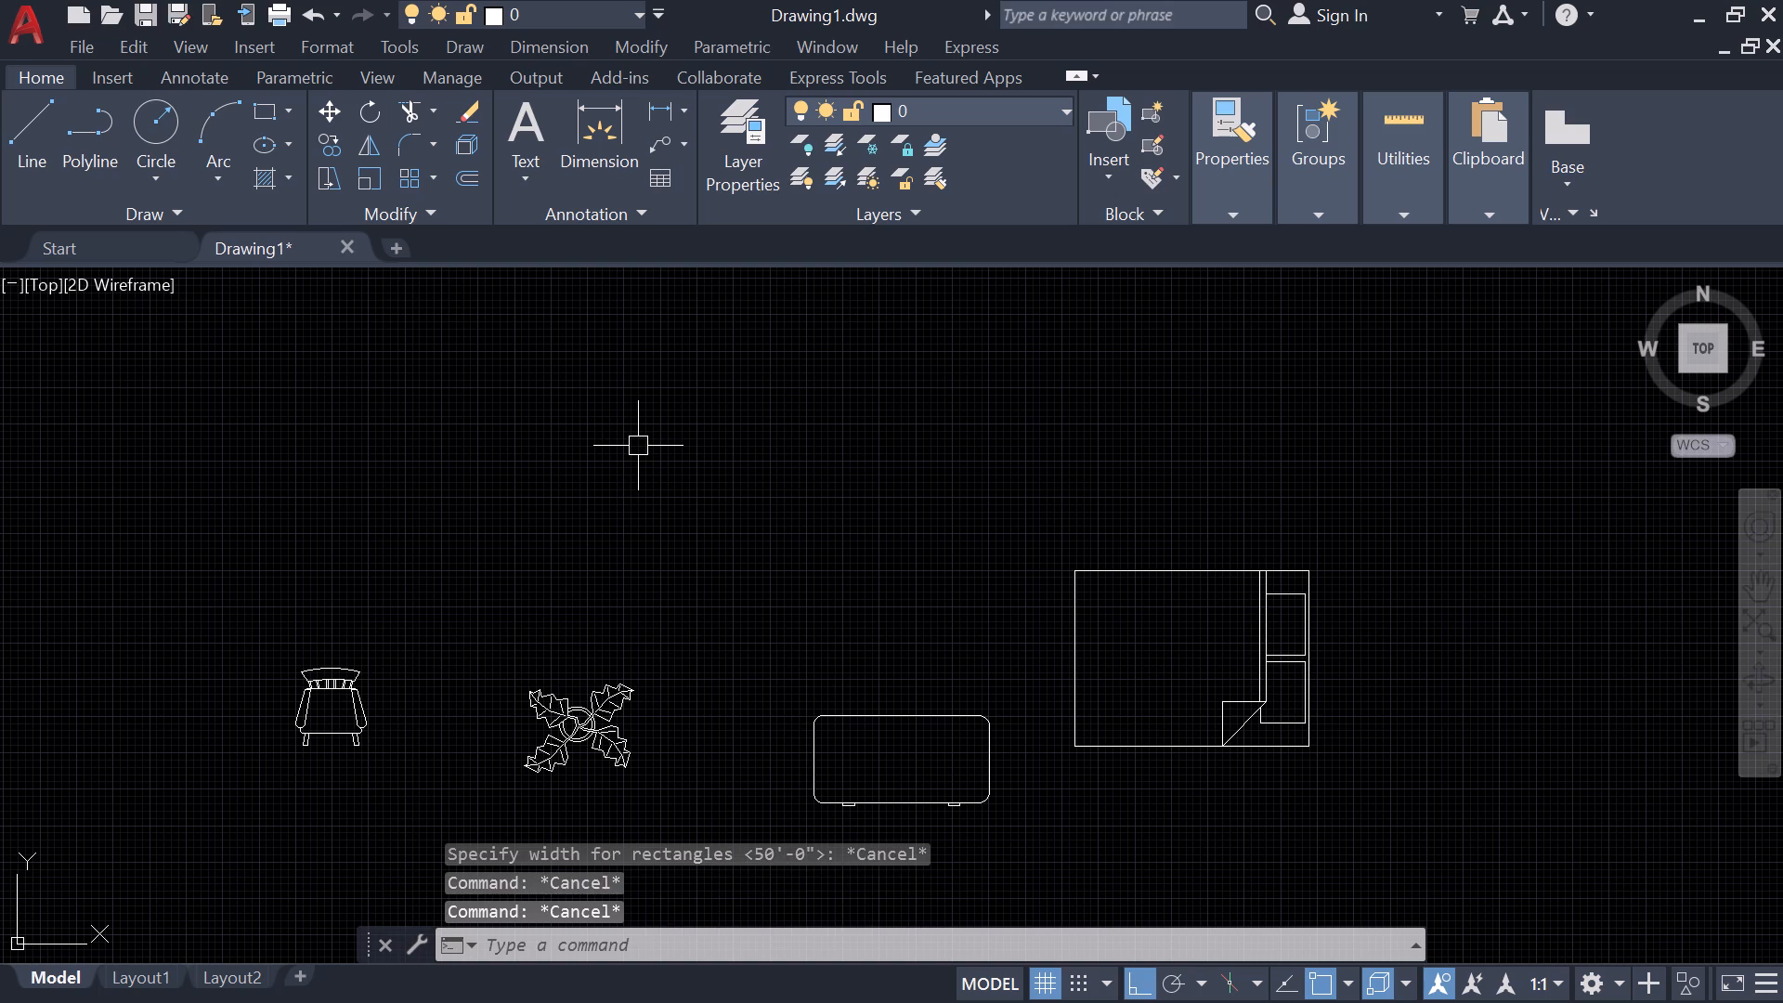
Draw a rectangle 4' long and 1' wide above the plant and desk blocks outside the plan.
{"action": "type", "text": "rec"}
{"action": "key", "text": "space"}
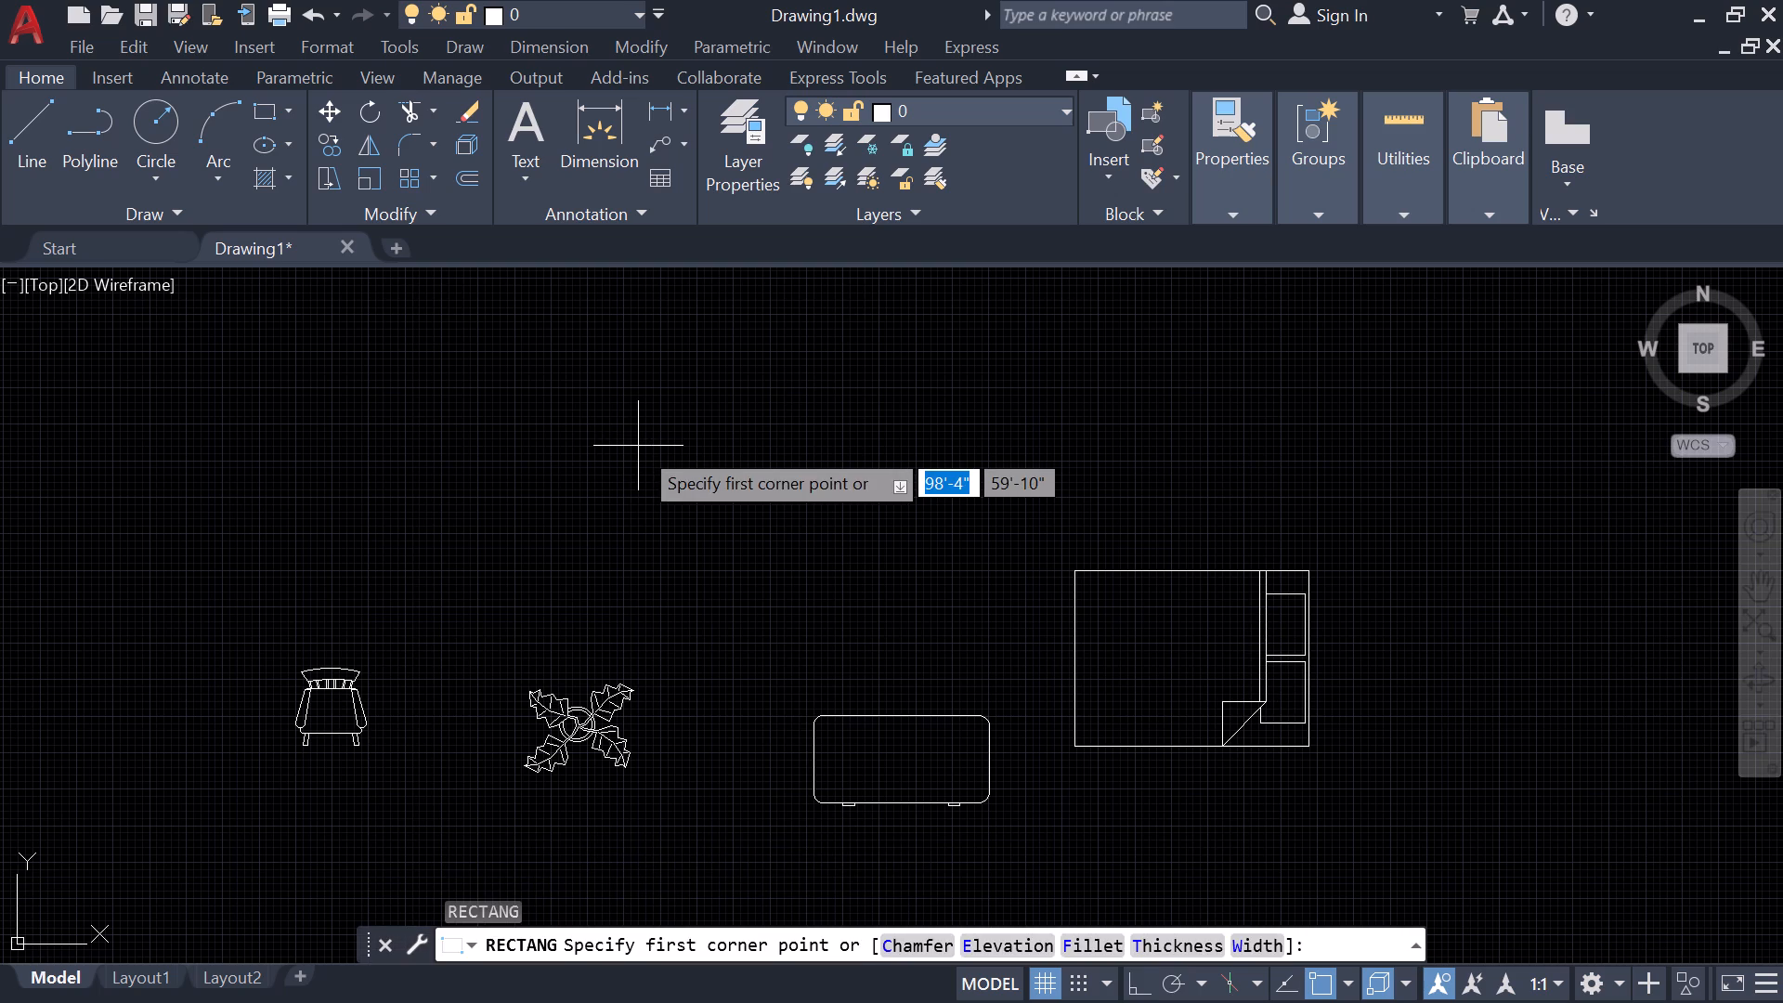
{"action": "left_click", "coordinate": [639, 446]}
{"action": "type", "text": "d"}
{"action": "key", "text": "space"}
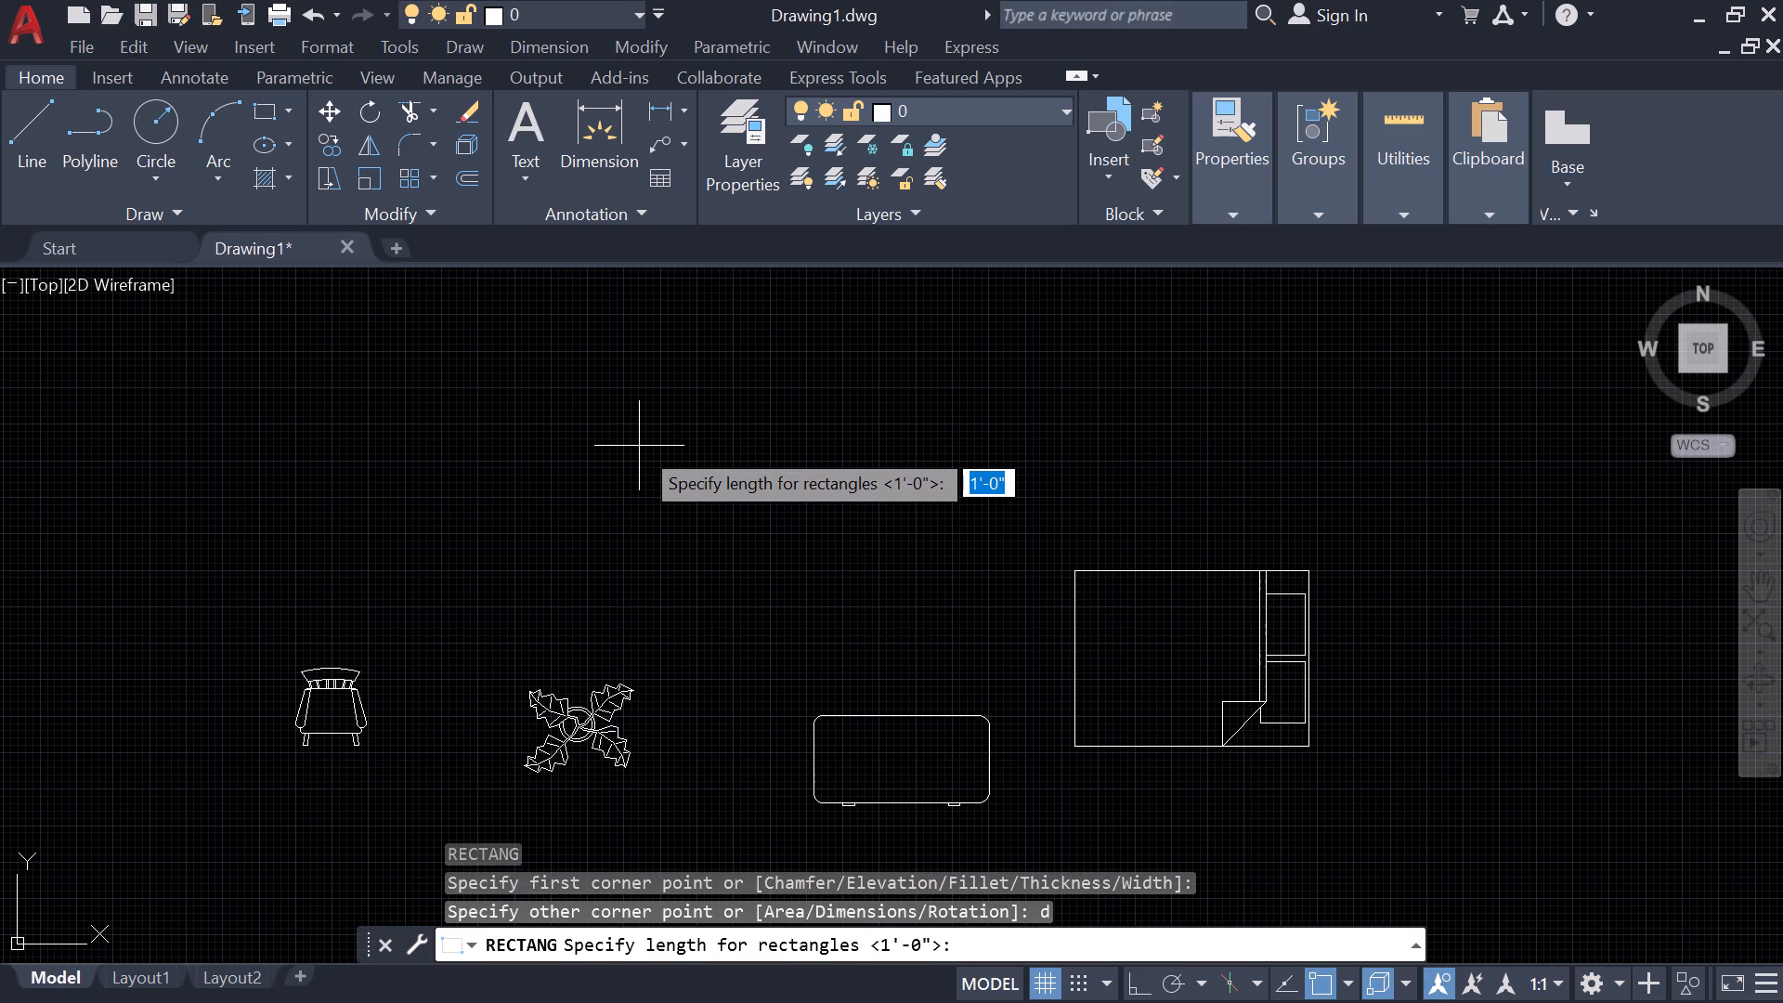
{"action": "type", "text": "4'"}
{"action": "key", "text": "Return"}
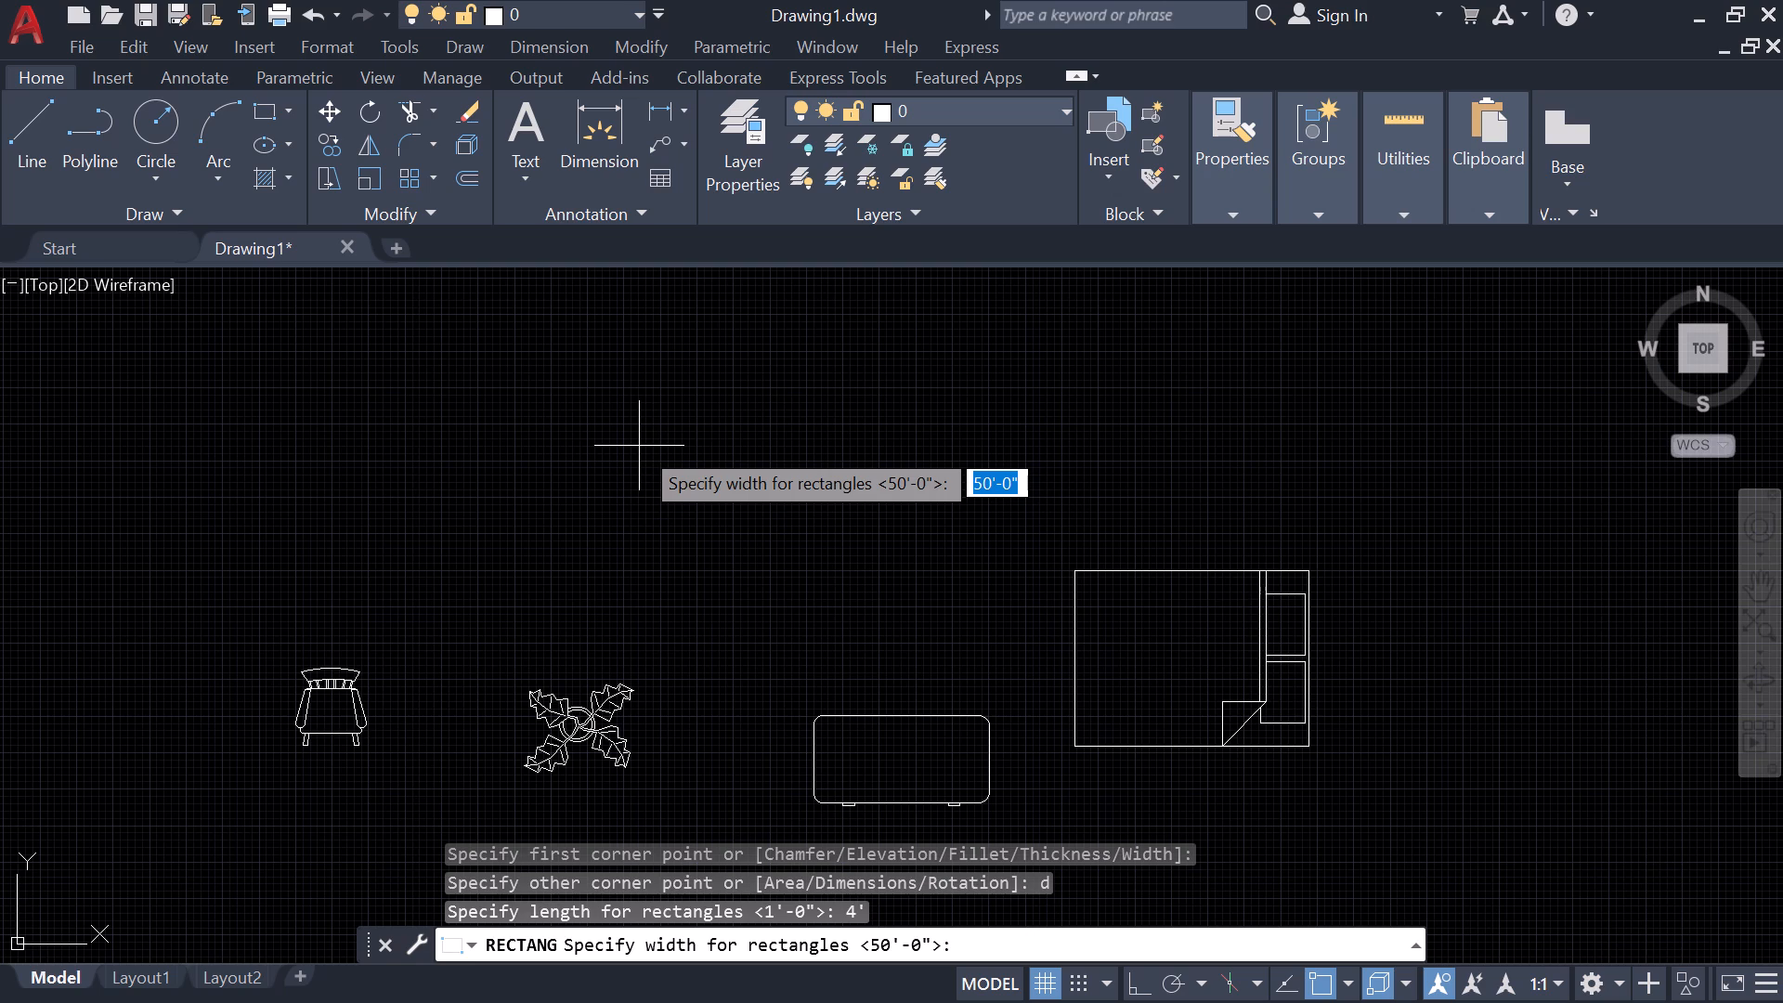
{"action": "type", "text": "1'"}
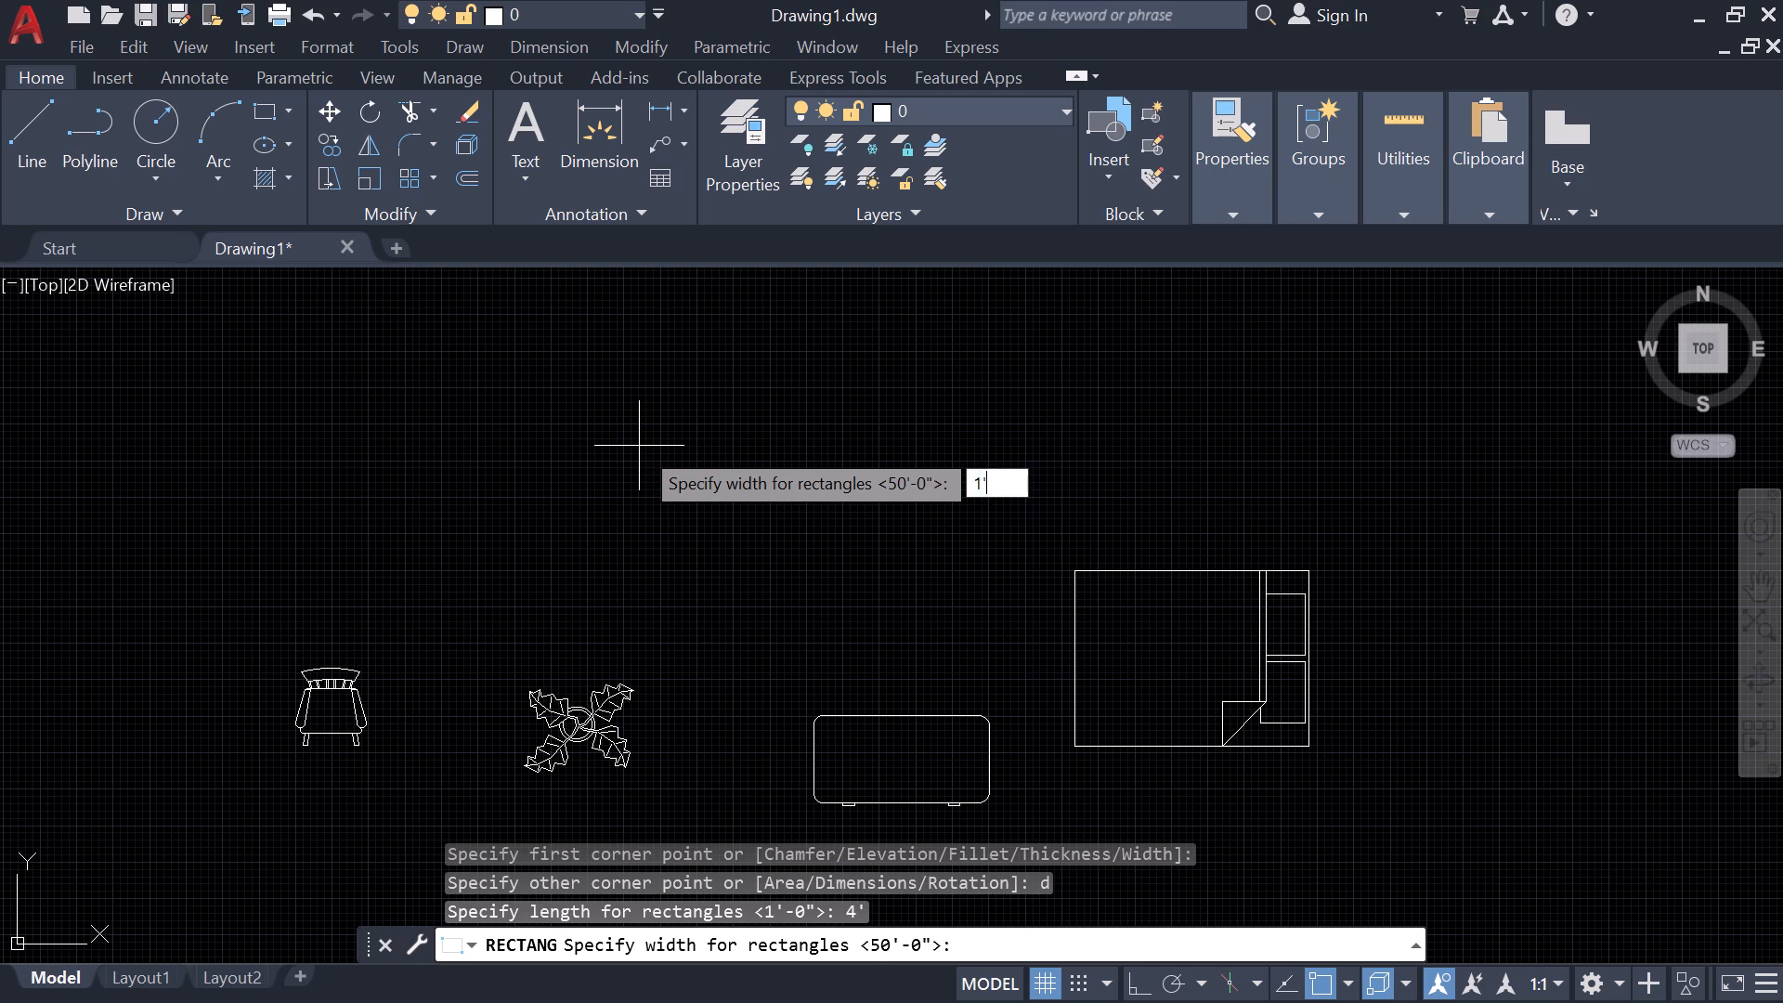
{"action": "key", "text": "Return"}
{"action": "left_click", "coordinate": [699, 443]}
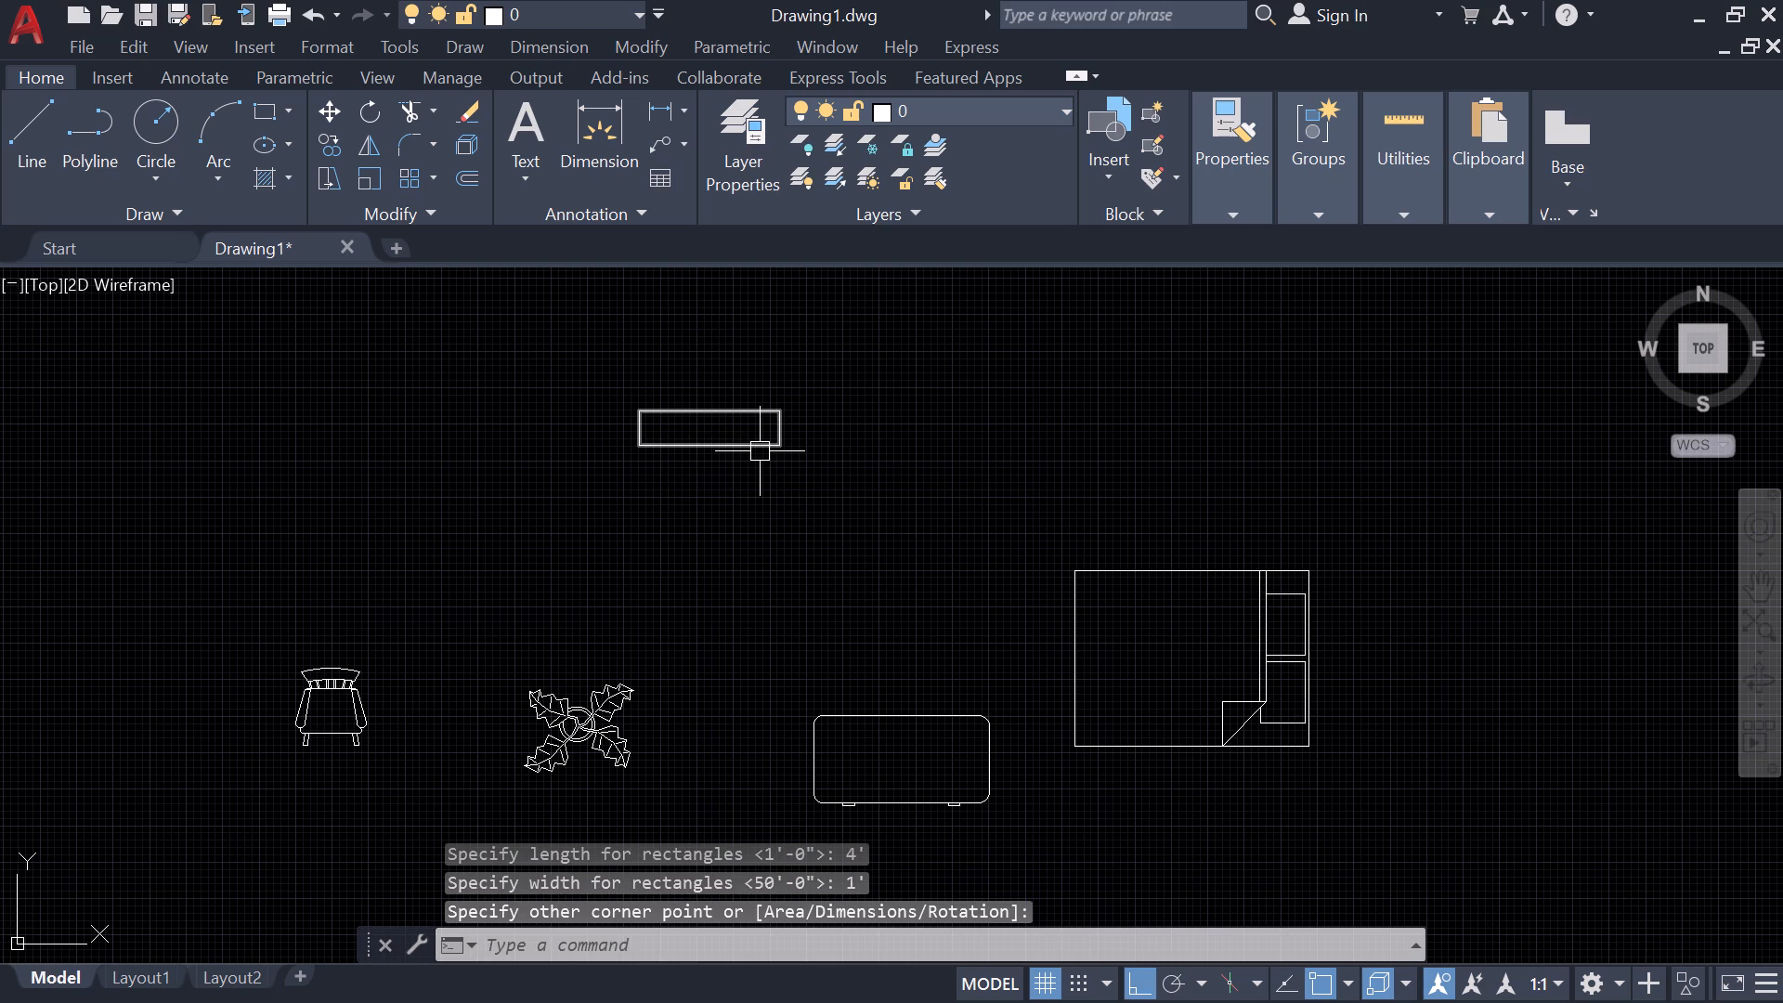
Draw a horizontal centre line across the full length of the 4' by 1' rectangle, in two segments from its middle.
{"action": "key", "text": "l"}
{"action": "key", "text": "Return"}
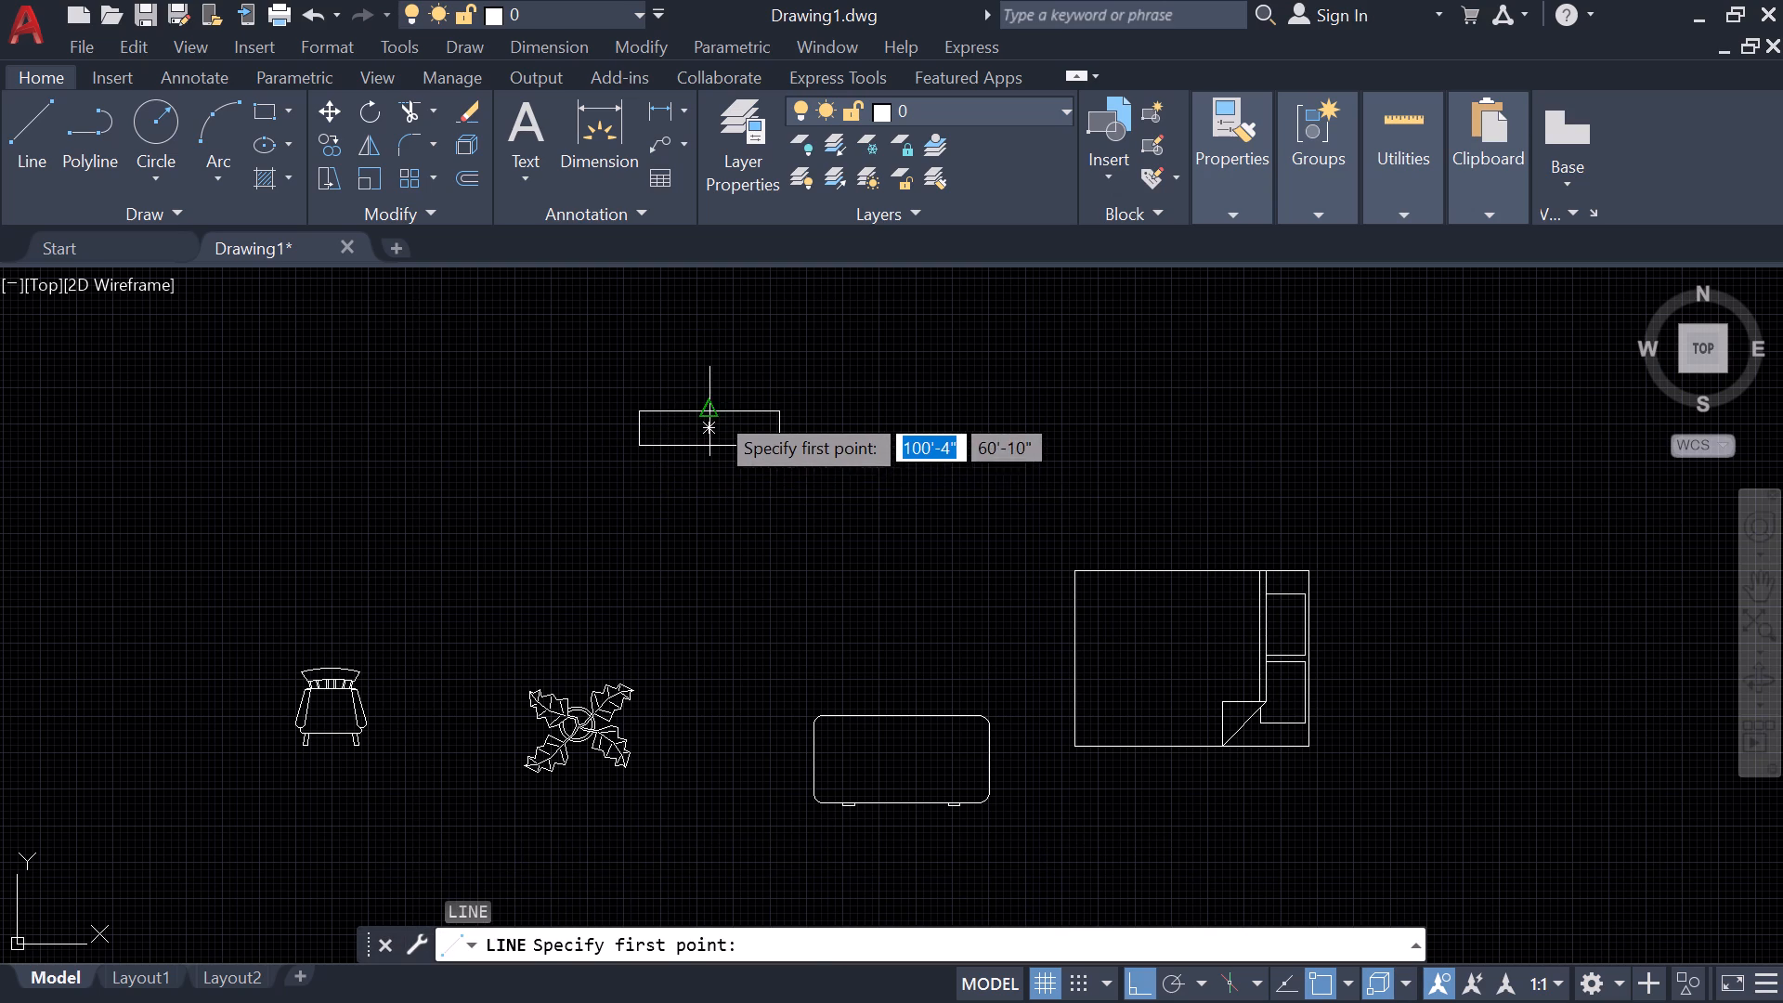
{"action": "left_click", "coordinate": [714, 426]}
{"action": "left_click", "coordinate": [786, 431]}
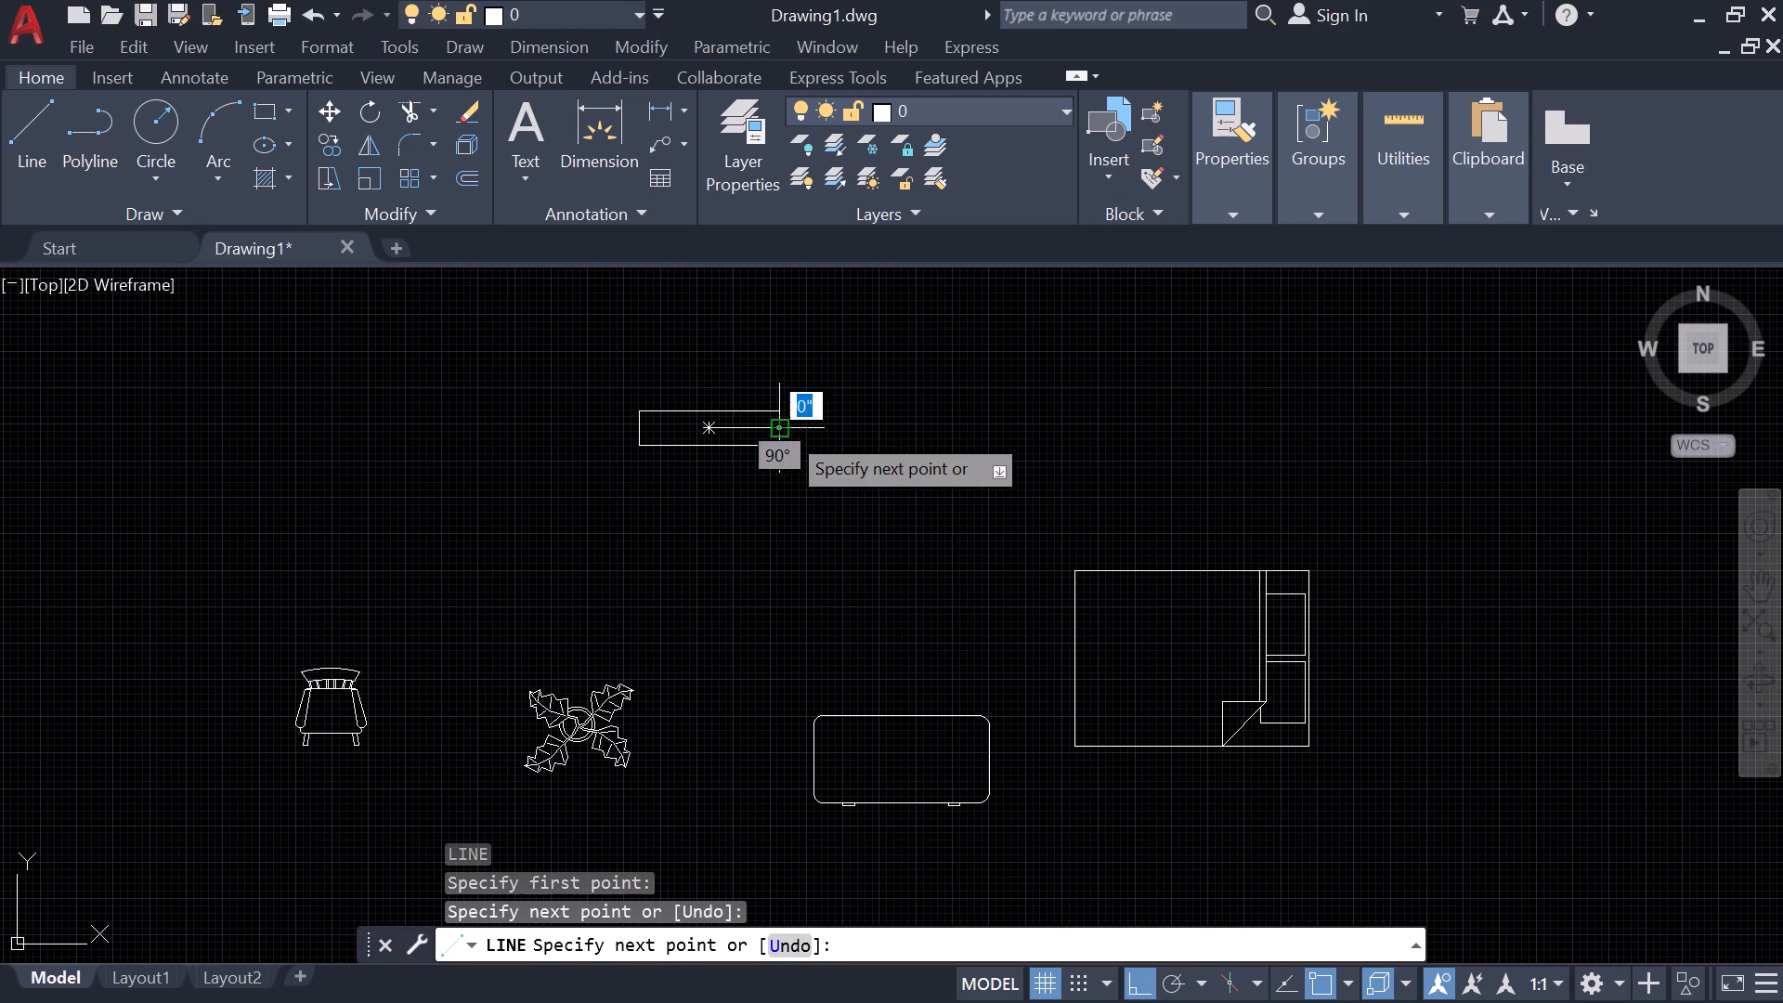
{"action": "left_click", "coordinate": [711, 420]}
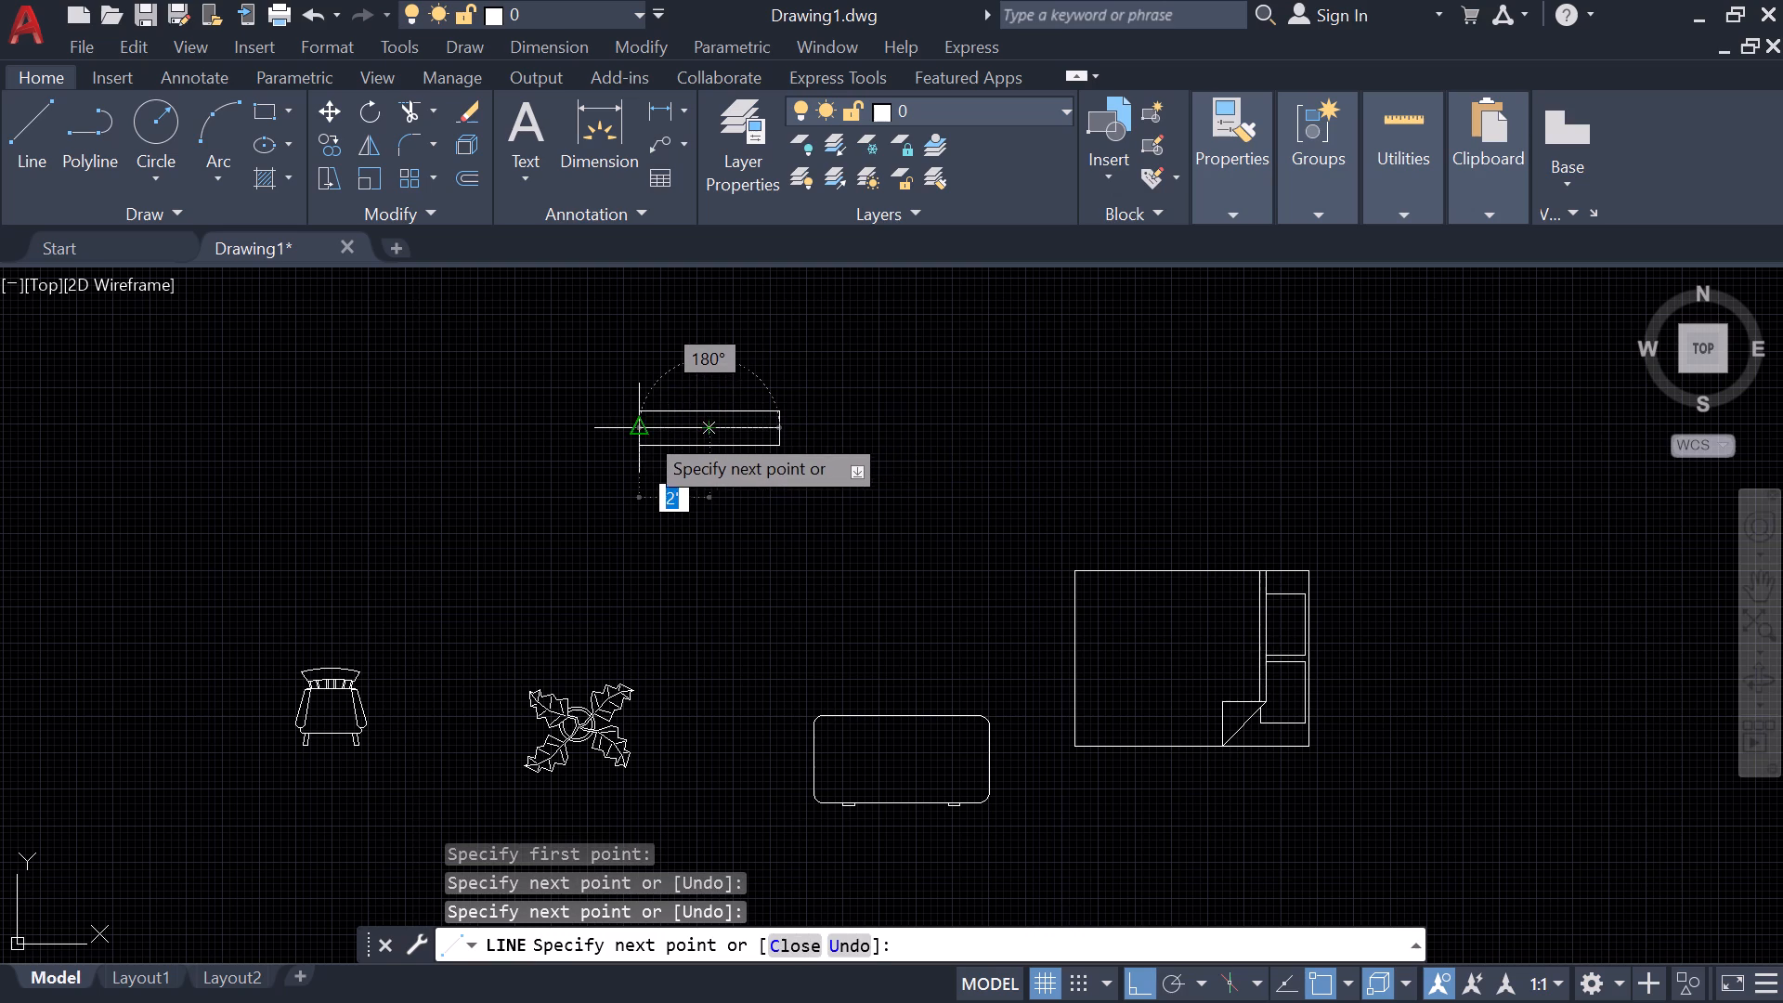
{"action": "left_click", "coordinate": [644, 431]}
{"action": "key", "text": "Escape"}
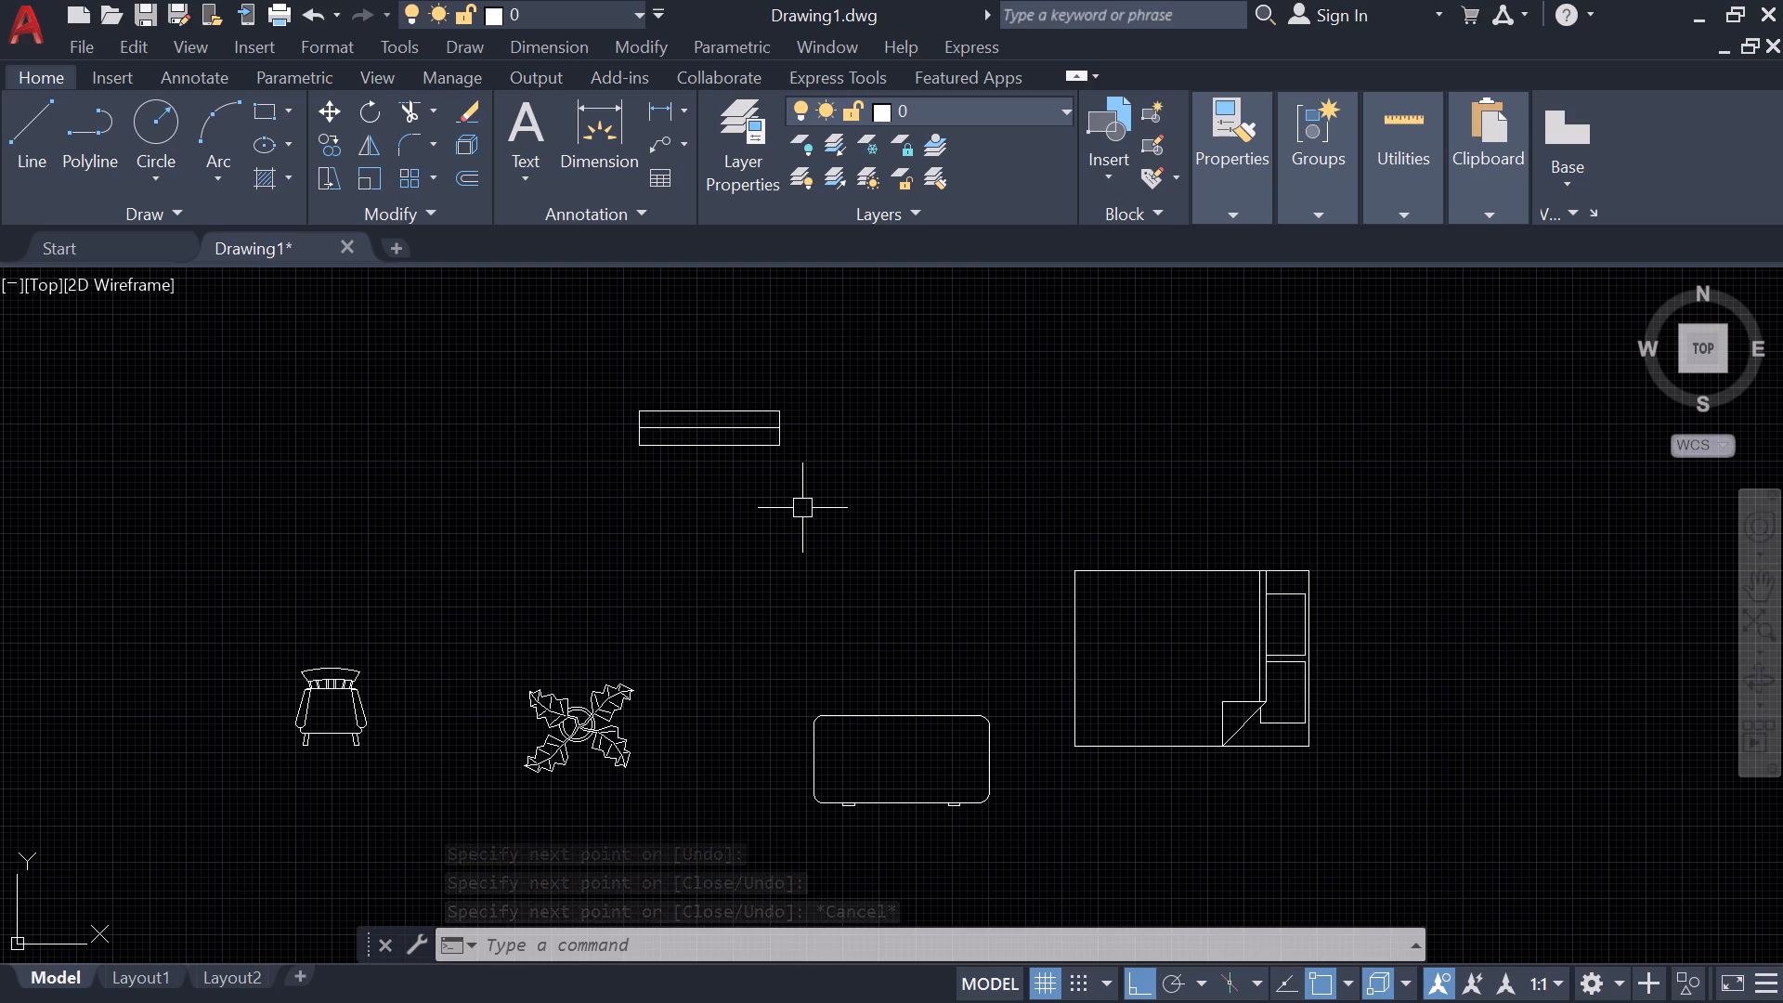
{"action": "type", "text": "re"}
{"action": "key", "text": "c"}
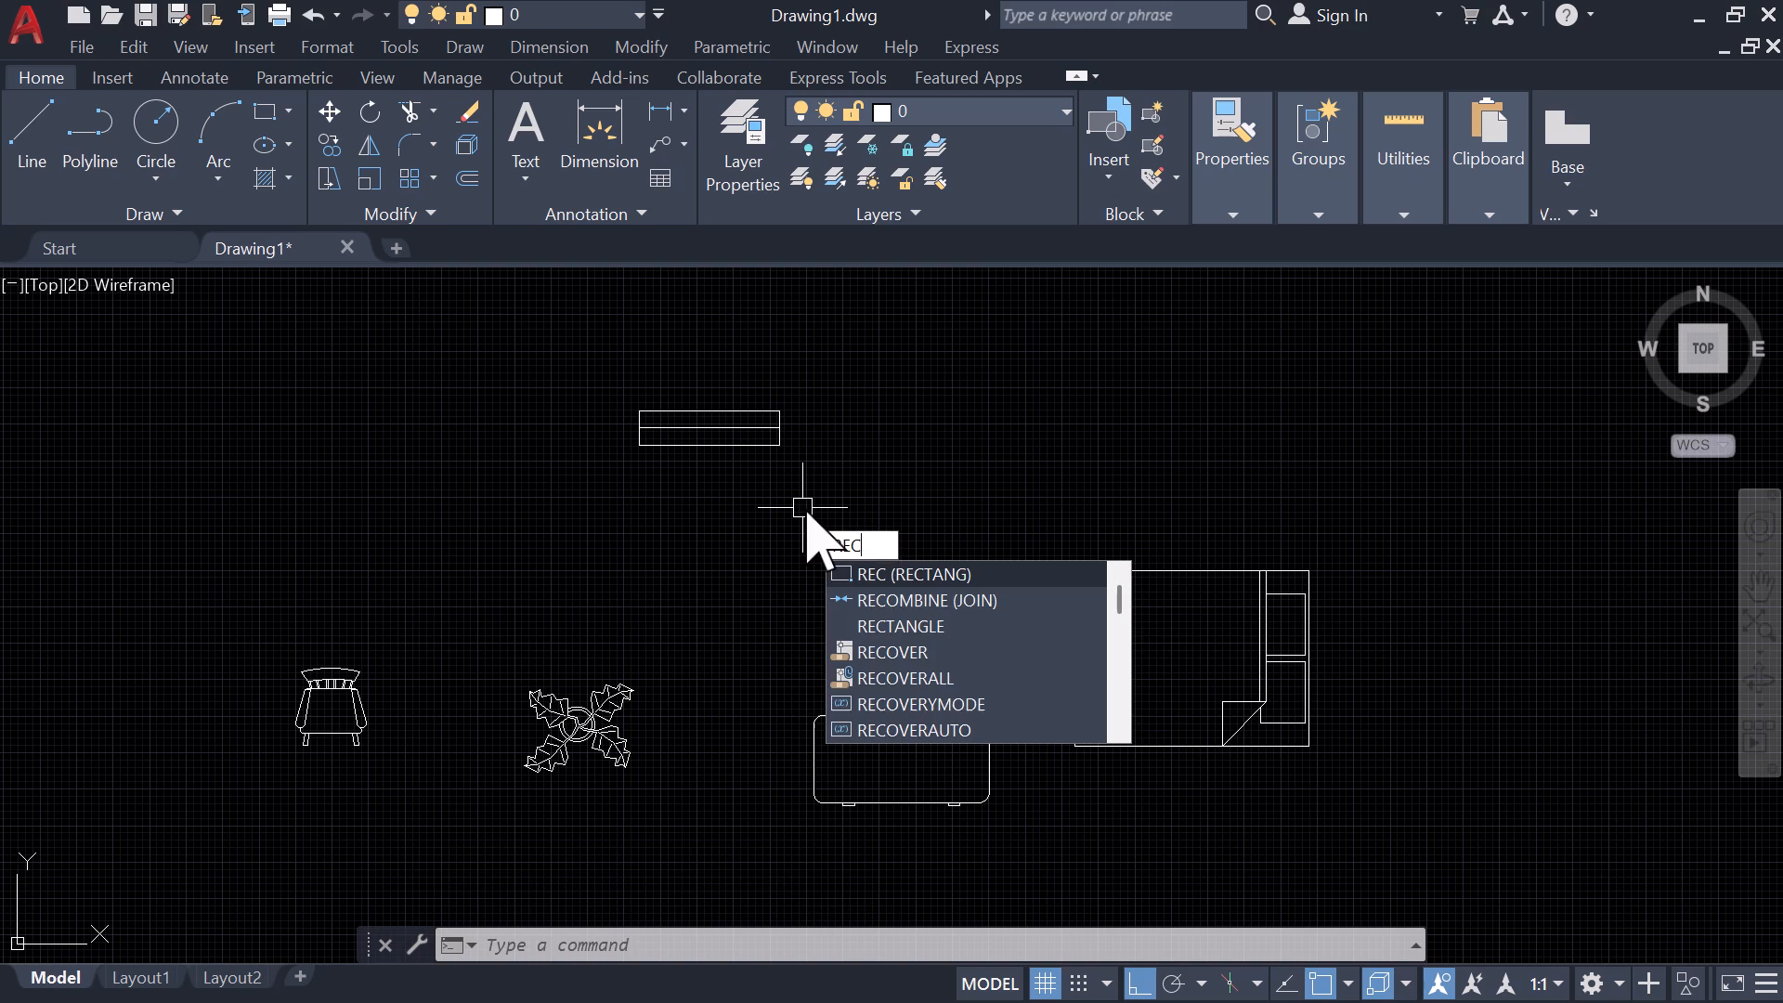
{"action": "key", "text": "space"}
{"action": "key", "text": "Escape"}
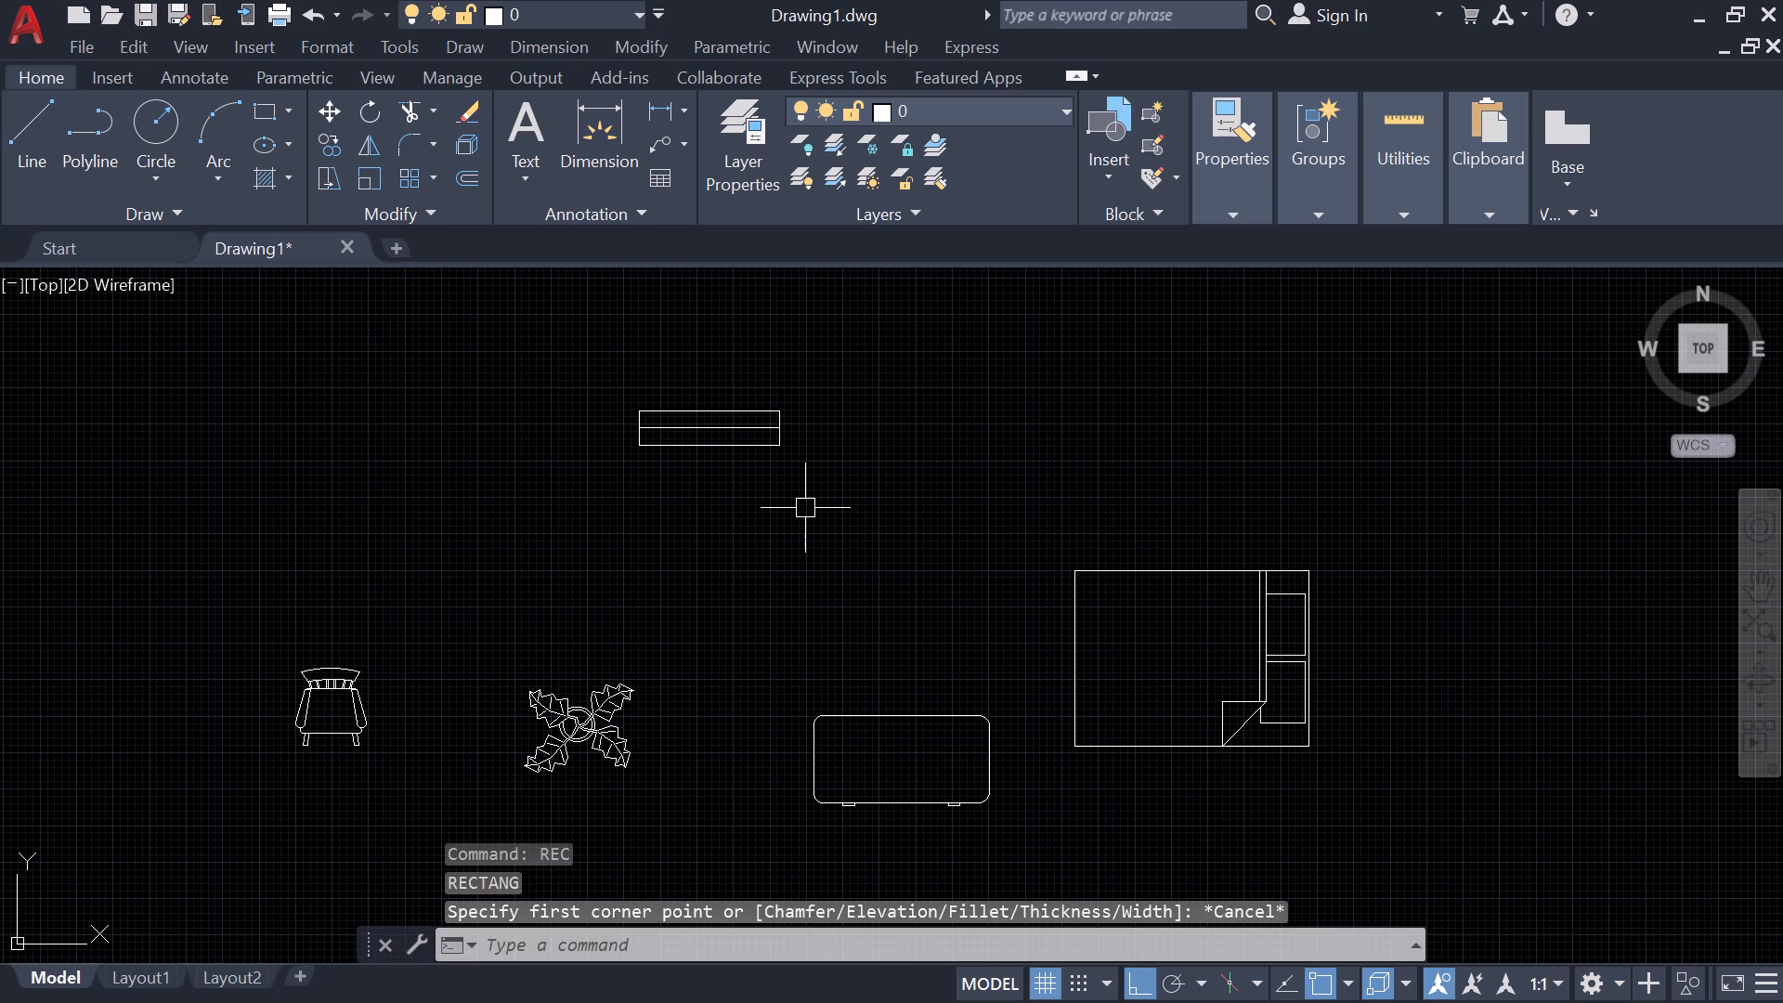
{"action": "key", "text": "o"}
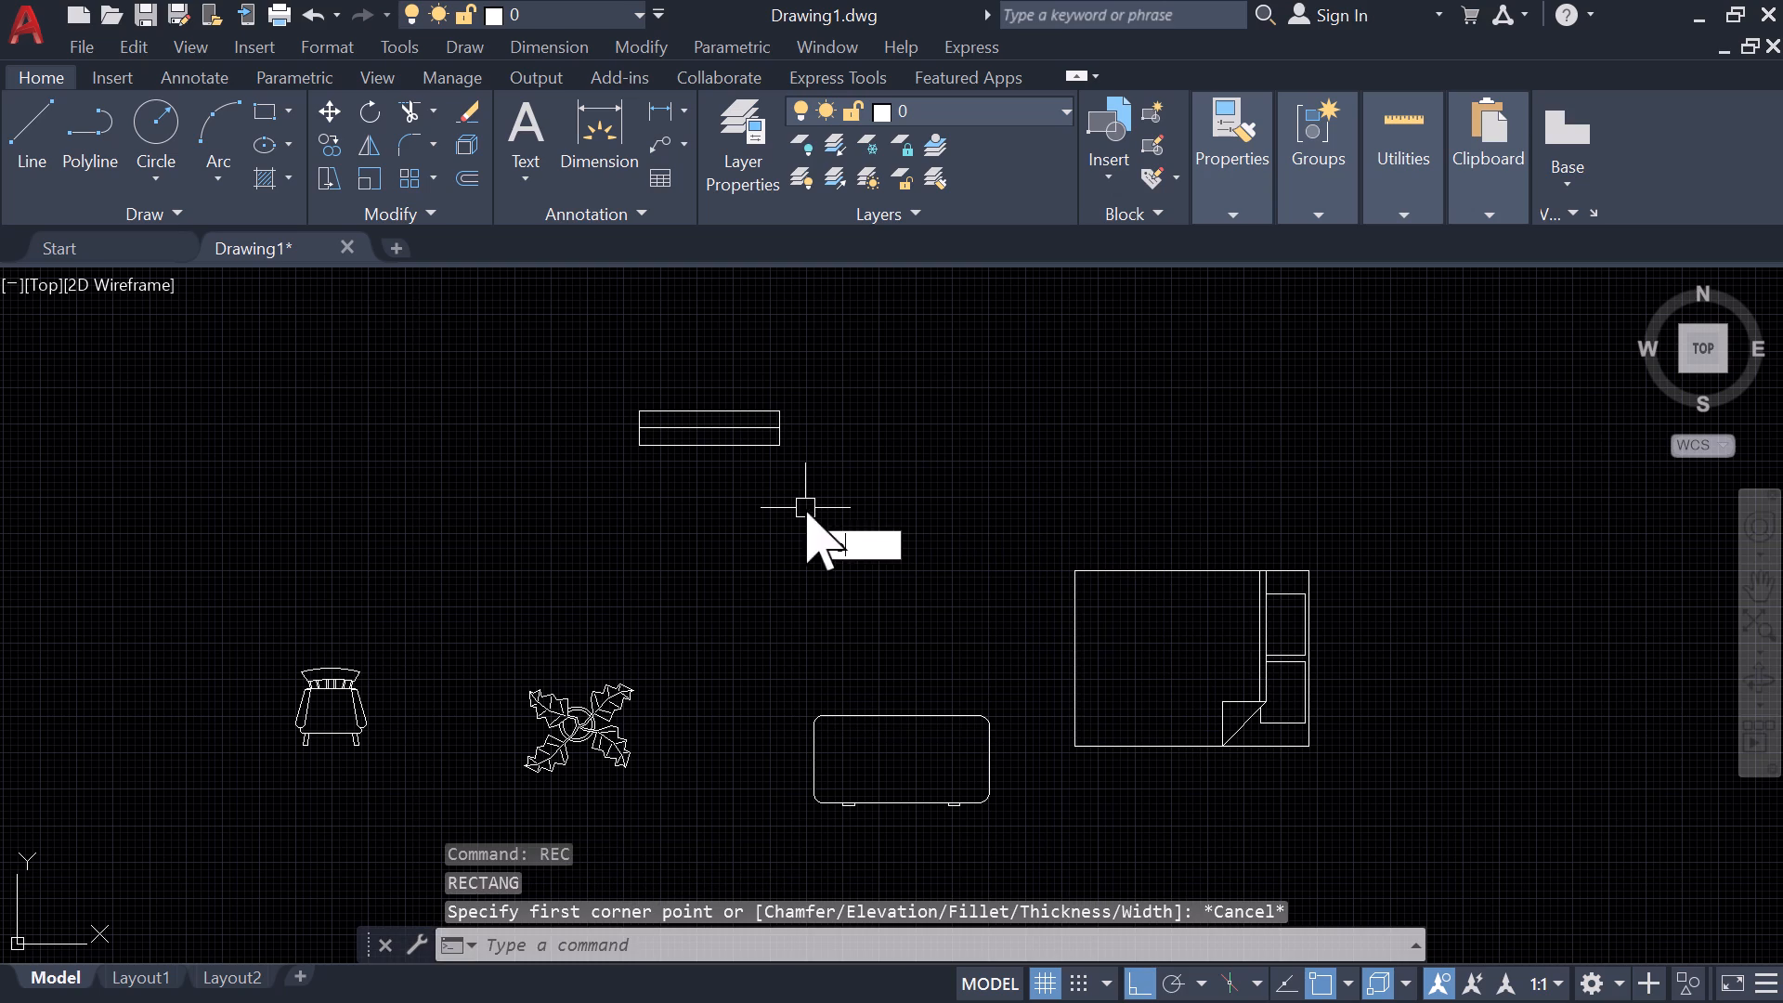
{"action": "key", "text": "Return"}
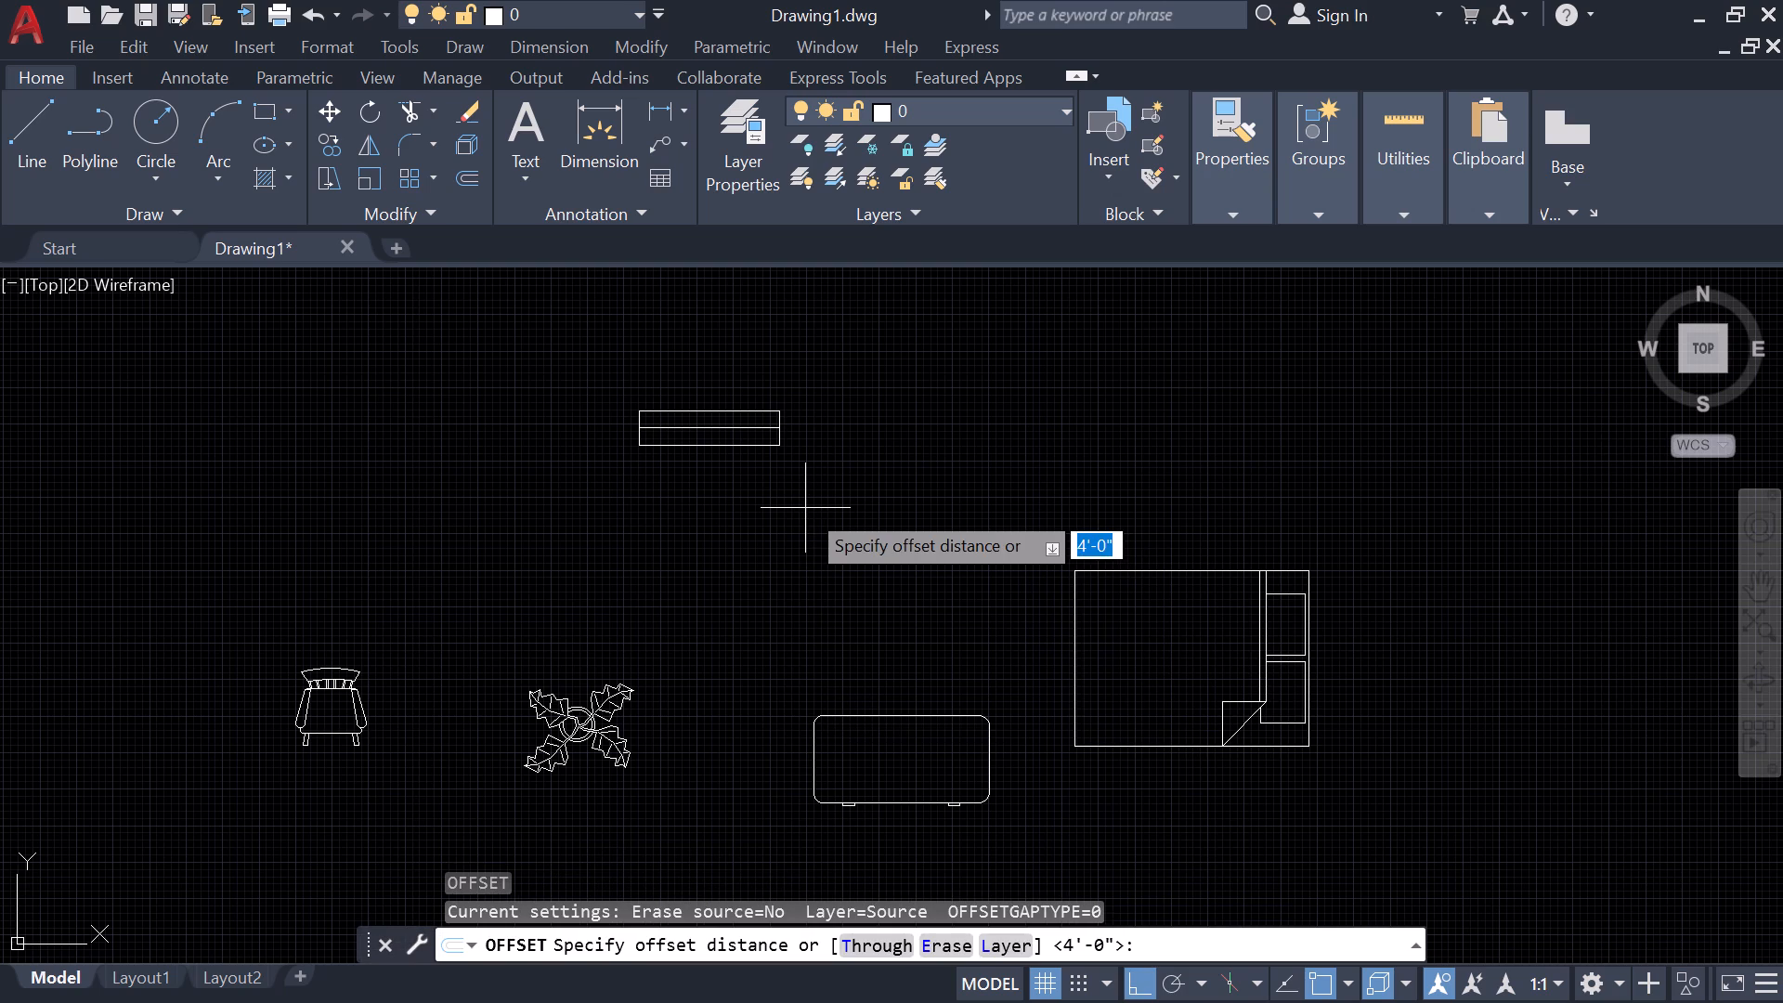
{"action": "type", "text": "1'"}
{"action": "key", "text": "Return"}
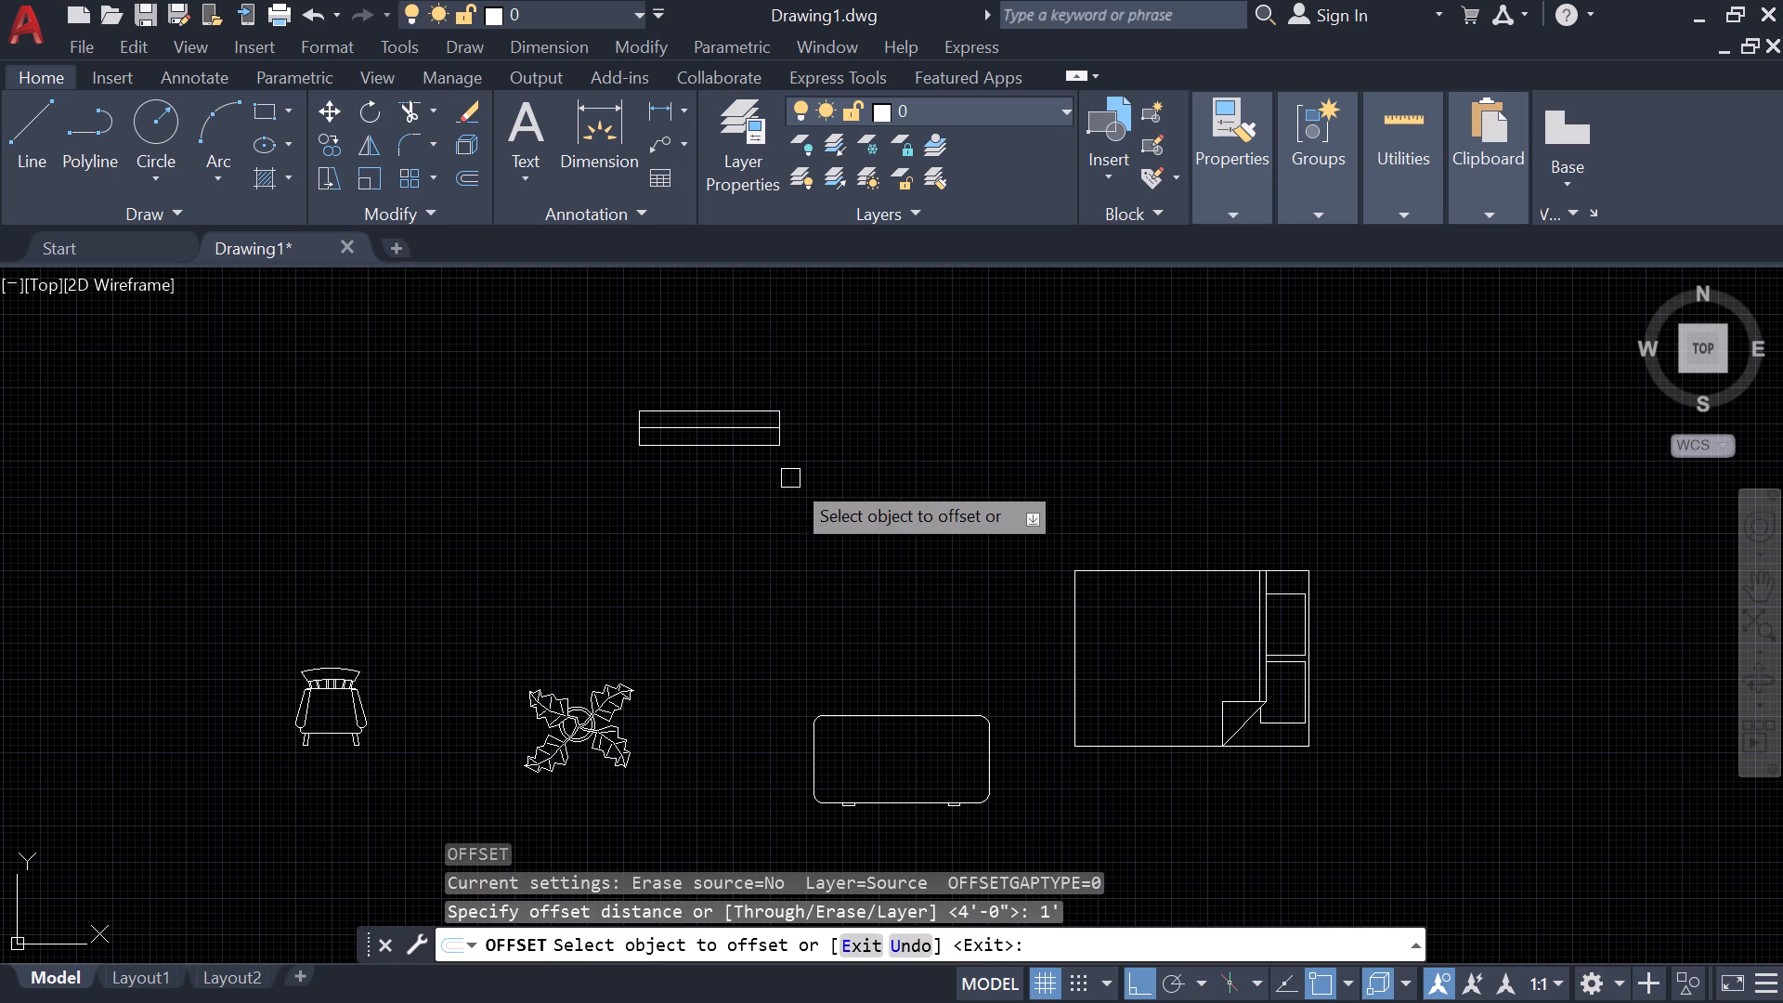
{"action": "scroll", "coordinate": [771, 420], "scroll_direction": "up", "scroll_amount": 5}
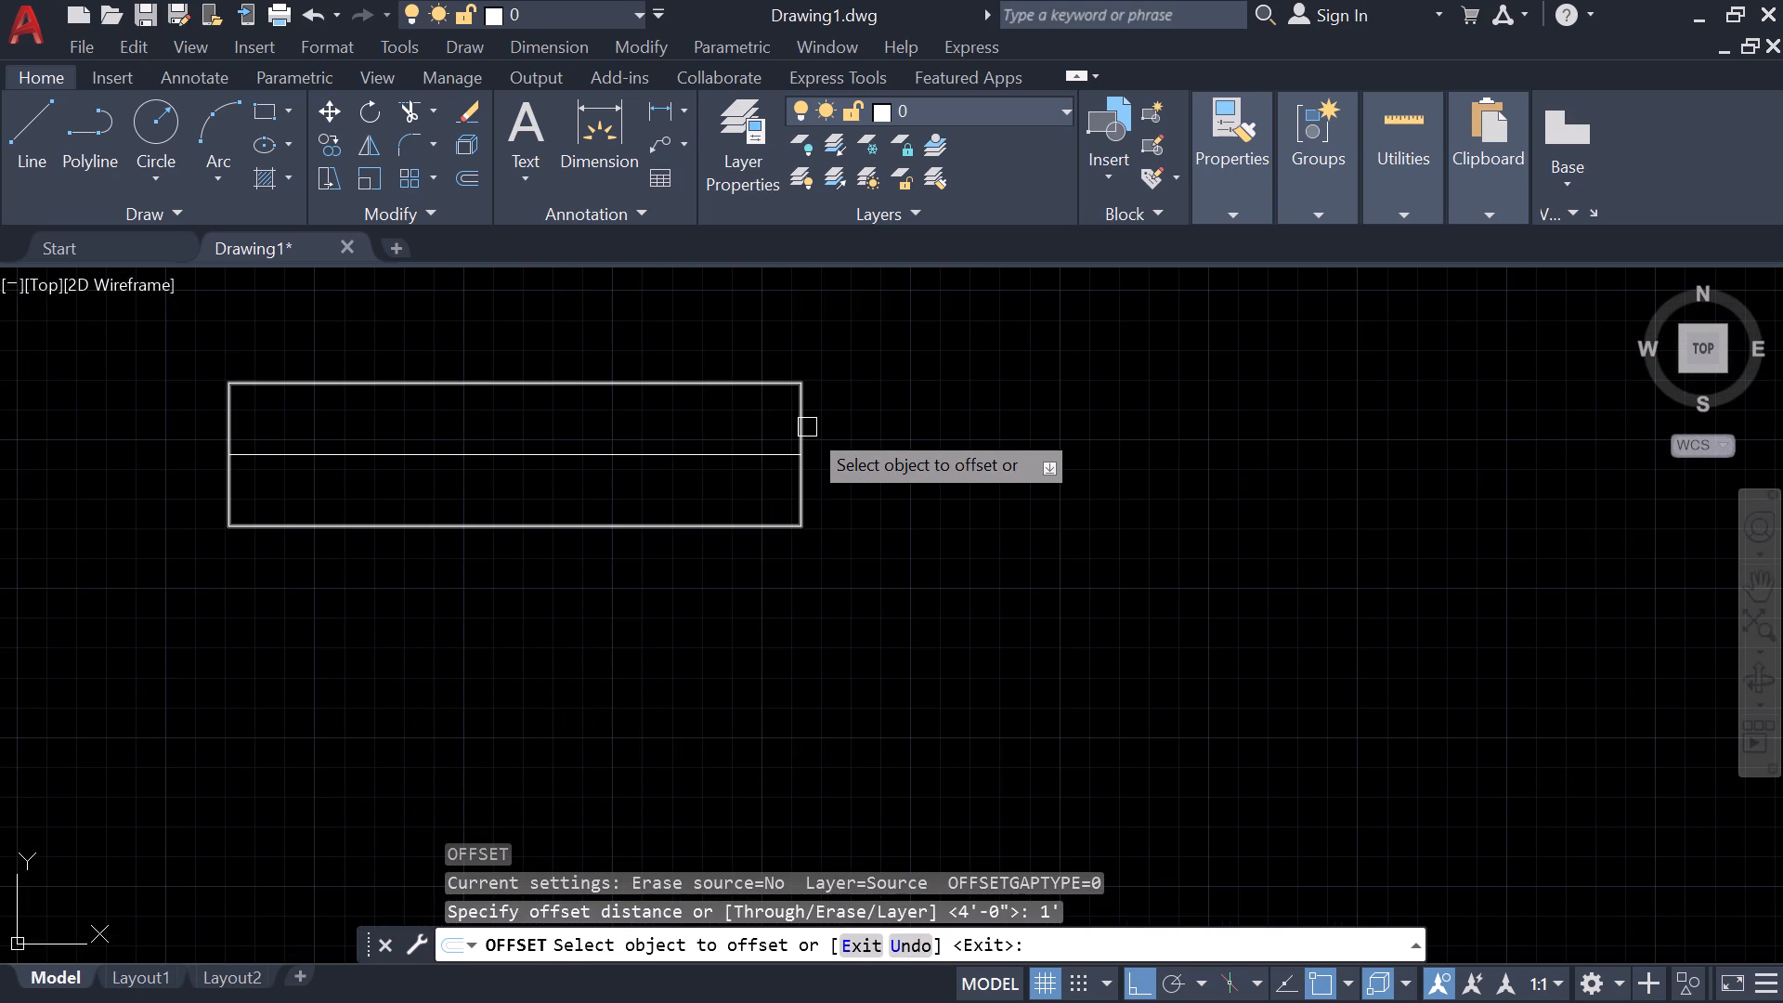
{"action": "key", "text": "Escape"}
Explode the 4' by 1' rectangle into separate lines.
{"action": "left_click", "coordinate": [933, 667]}
{"action": "left_click", "coordinate": [642, 330]}
{"action": "key", "text": "s"}
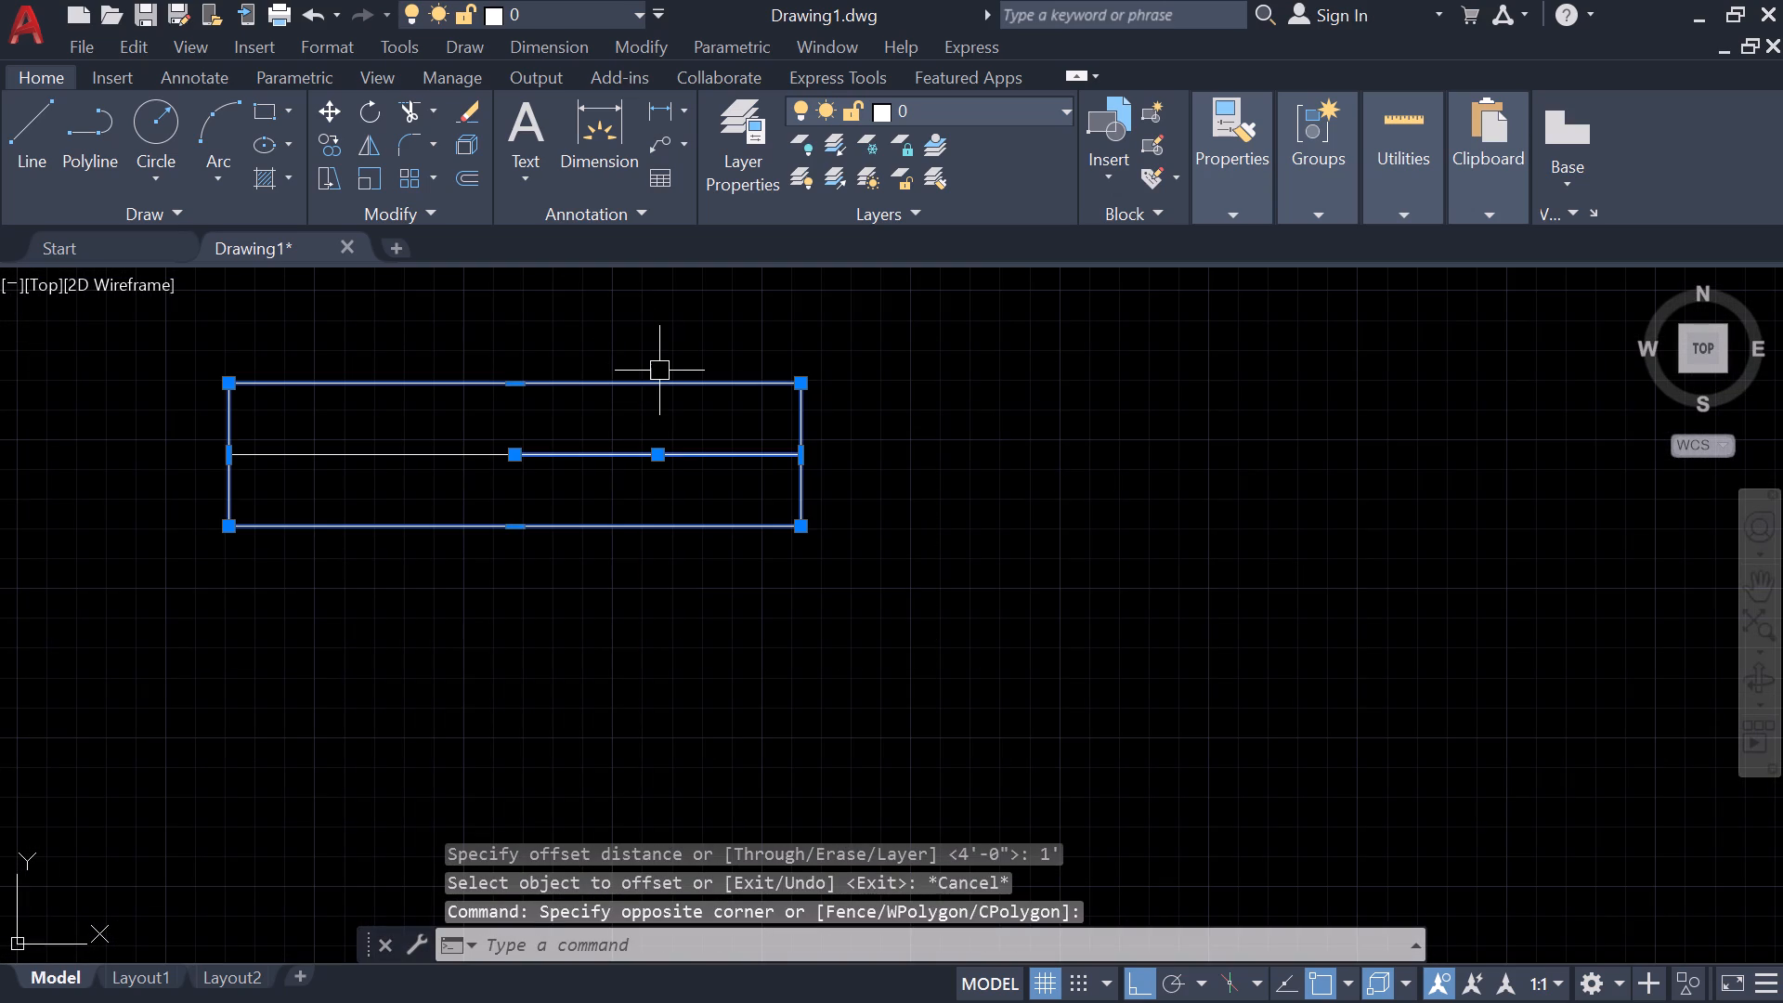
{"action": "key", "text": "x"}
{"action": "key", "text": "BackSpace"}
{"action": "key", "text": "BackSpace"}
{"action": "type", "text": "x"}
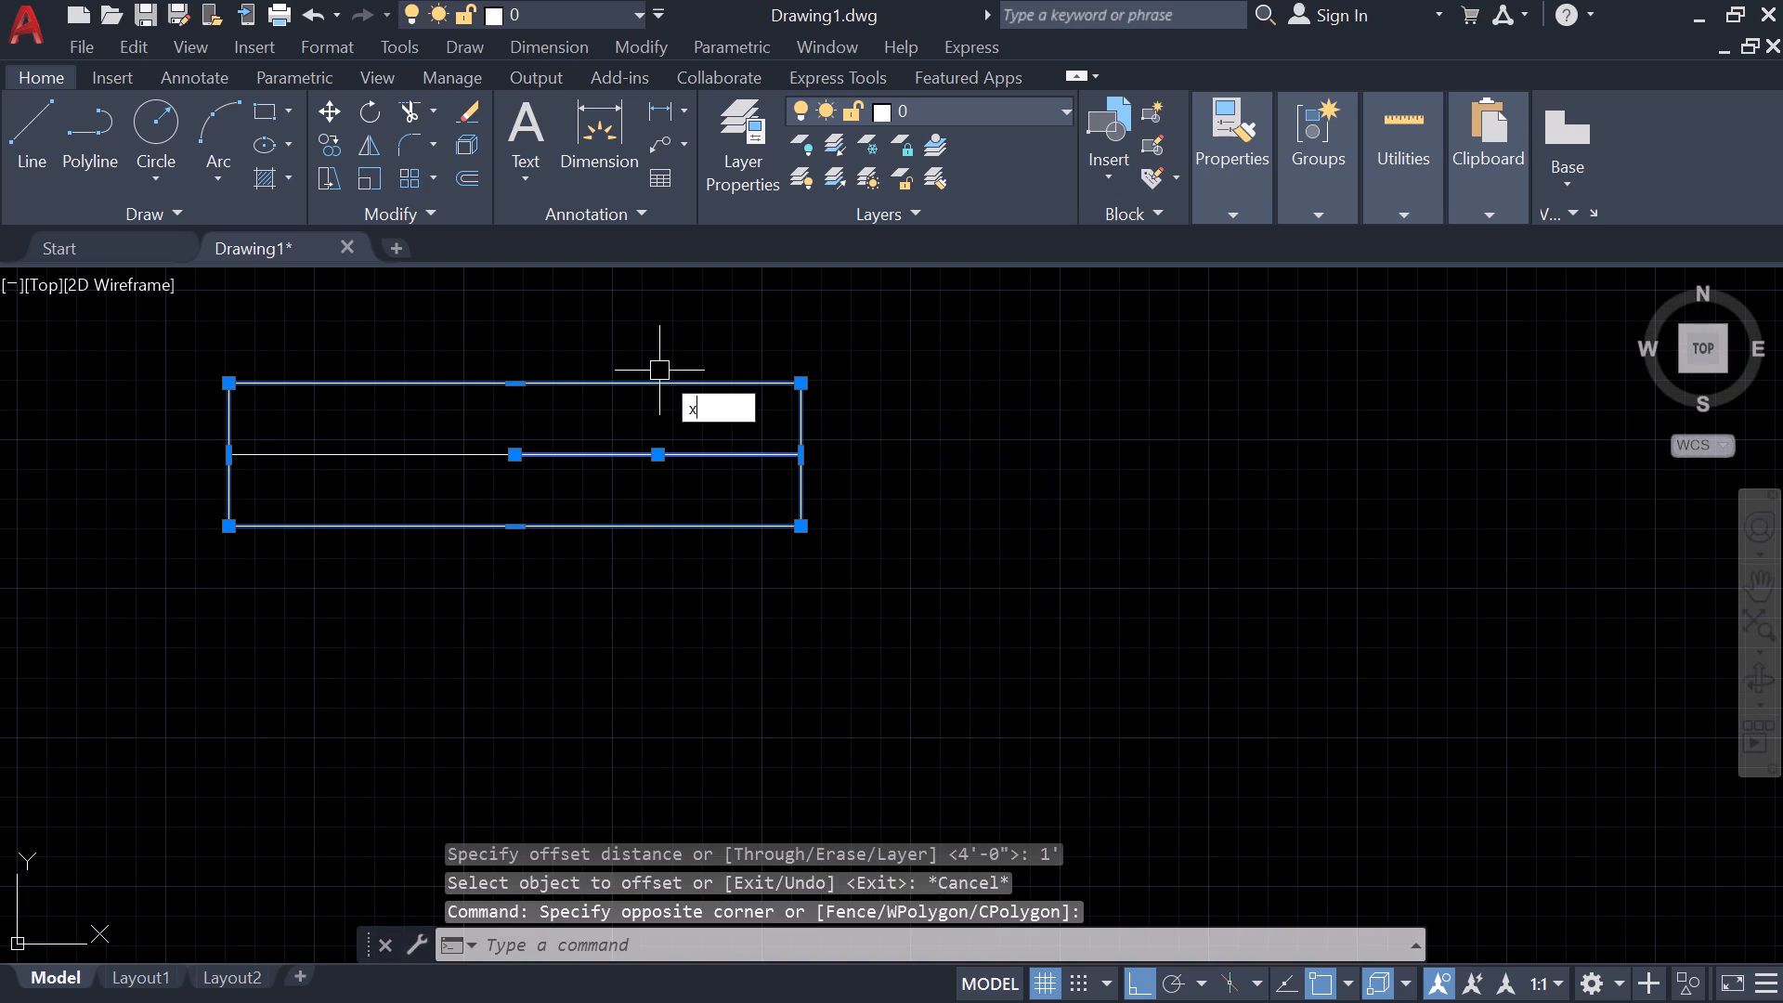
{"action": "key", "text": "space"}
Offset the exploded rectangle's right short edge 2' outward to the right.
{"action": "key", "text": "o"}
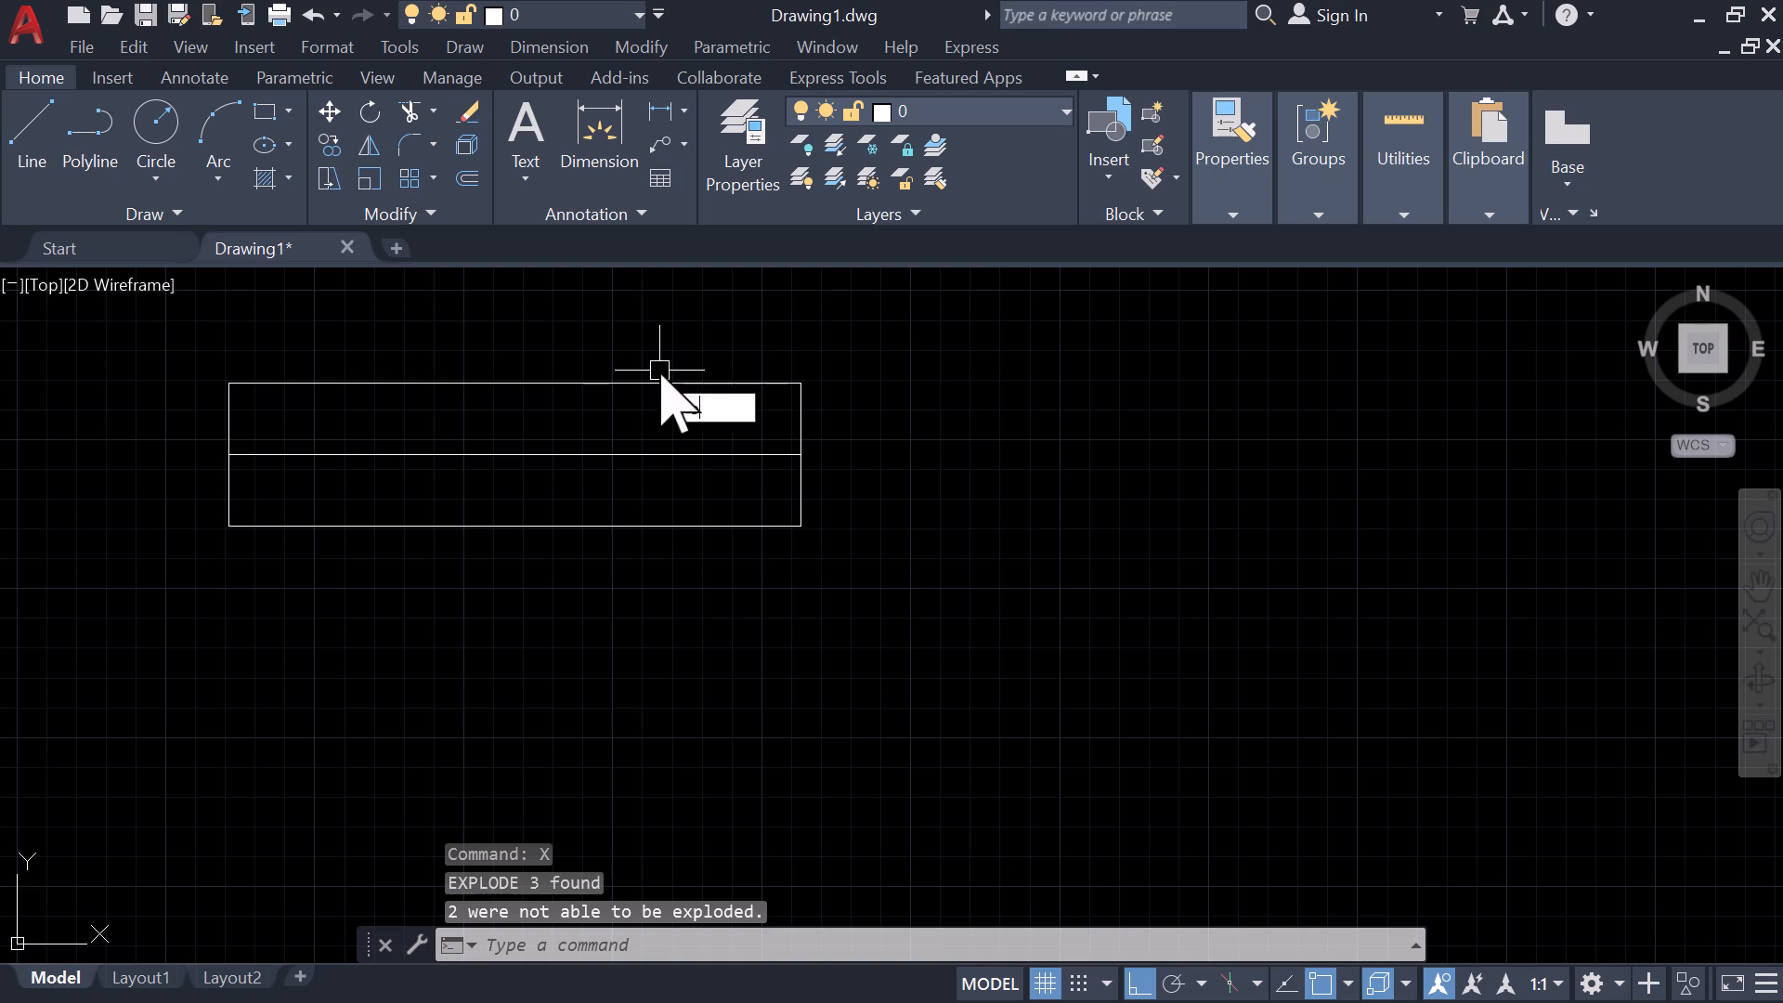
{"action": "key", "text": "Return"}
{"action": "type", "text": "2'"}
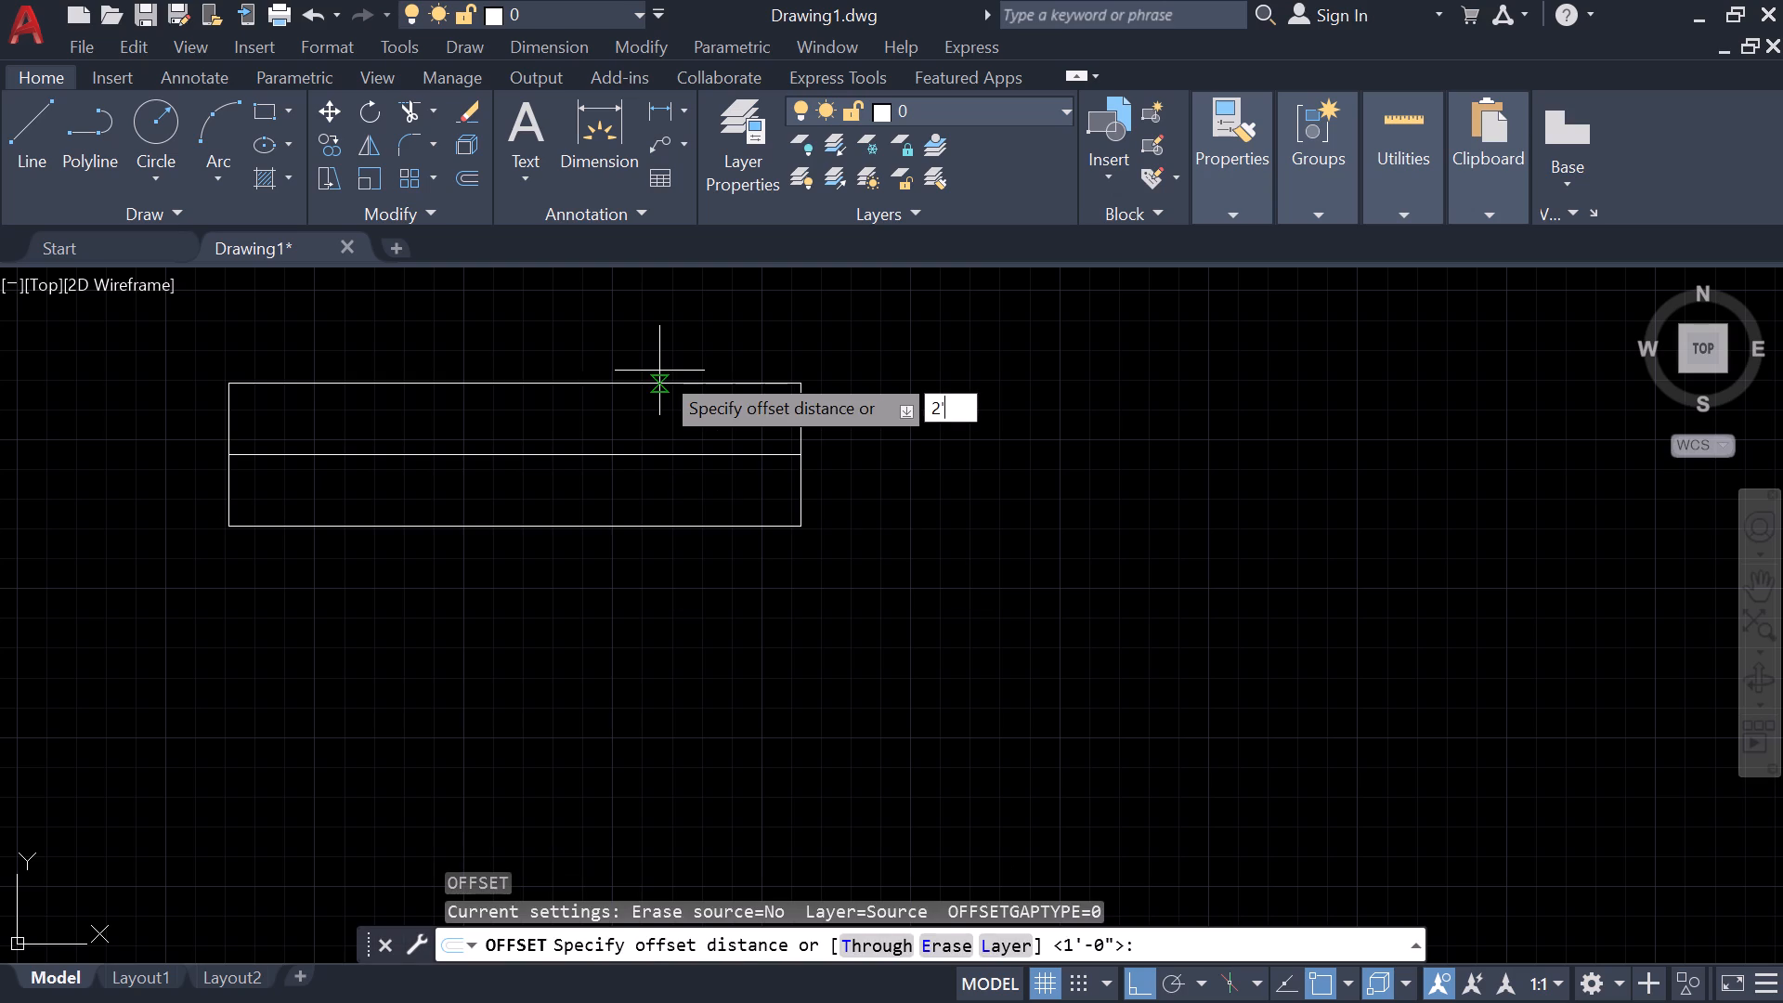
{"action": "key", "text": "Return"}
{"action": "left_click", "coordinate": [797, 432]}
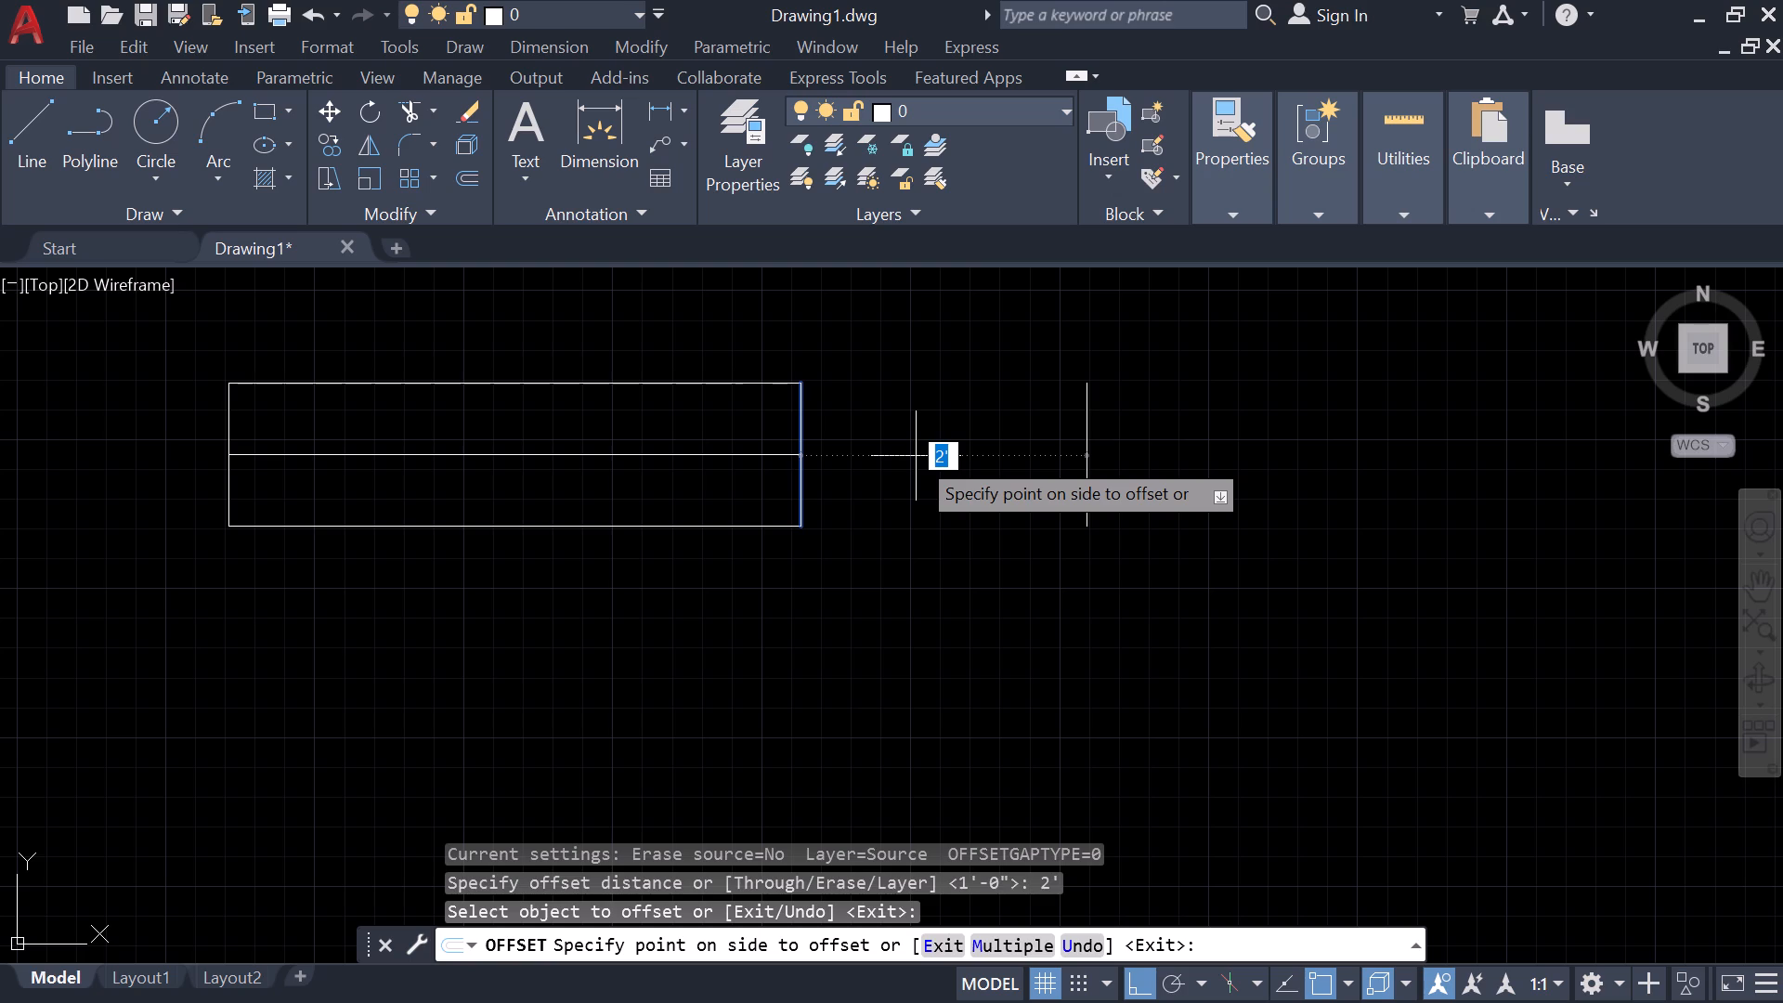
{"action": "left_click", "coordinate": [916, 456]}
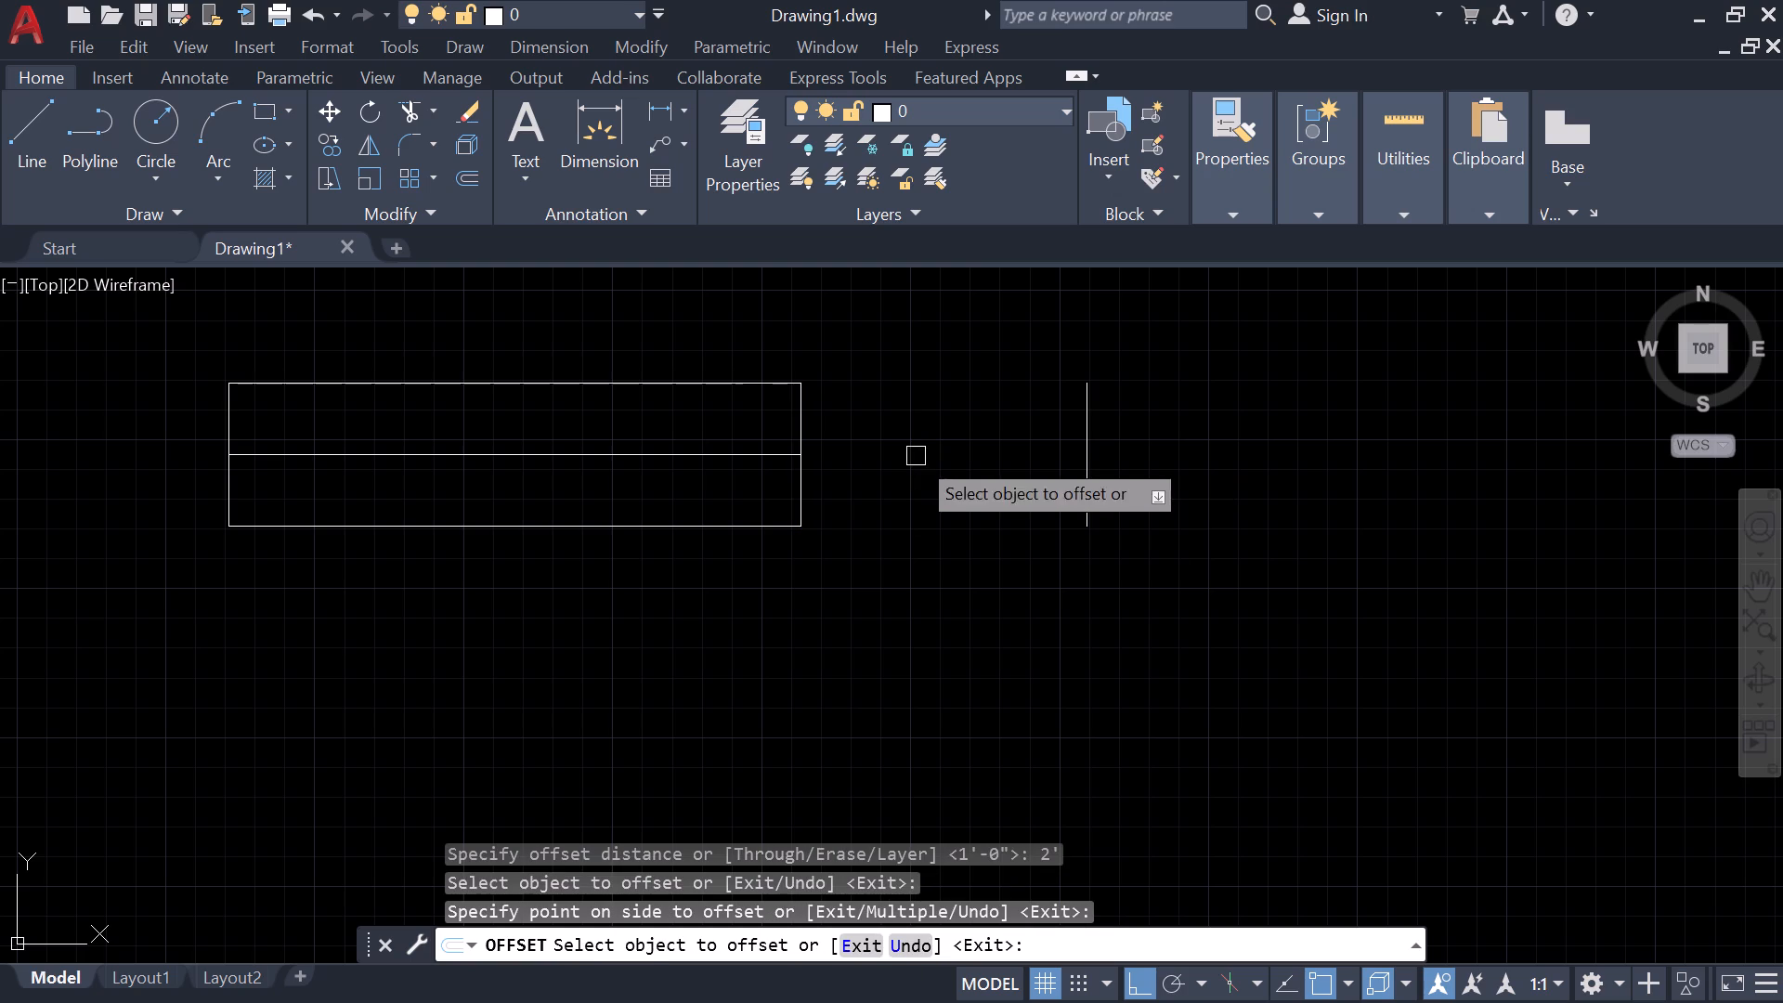
{"action": "type", "text": "ex"}
{"action": "key", "text": "Escape"}
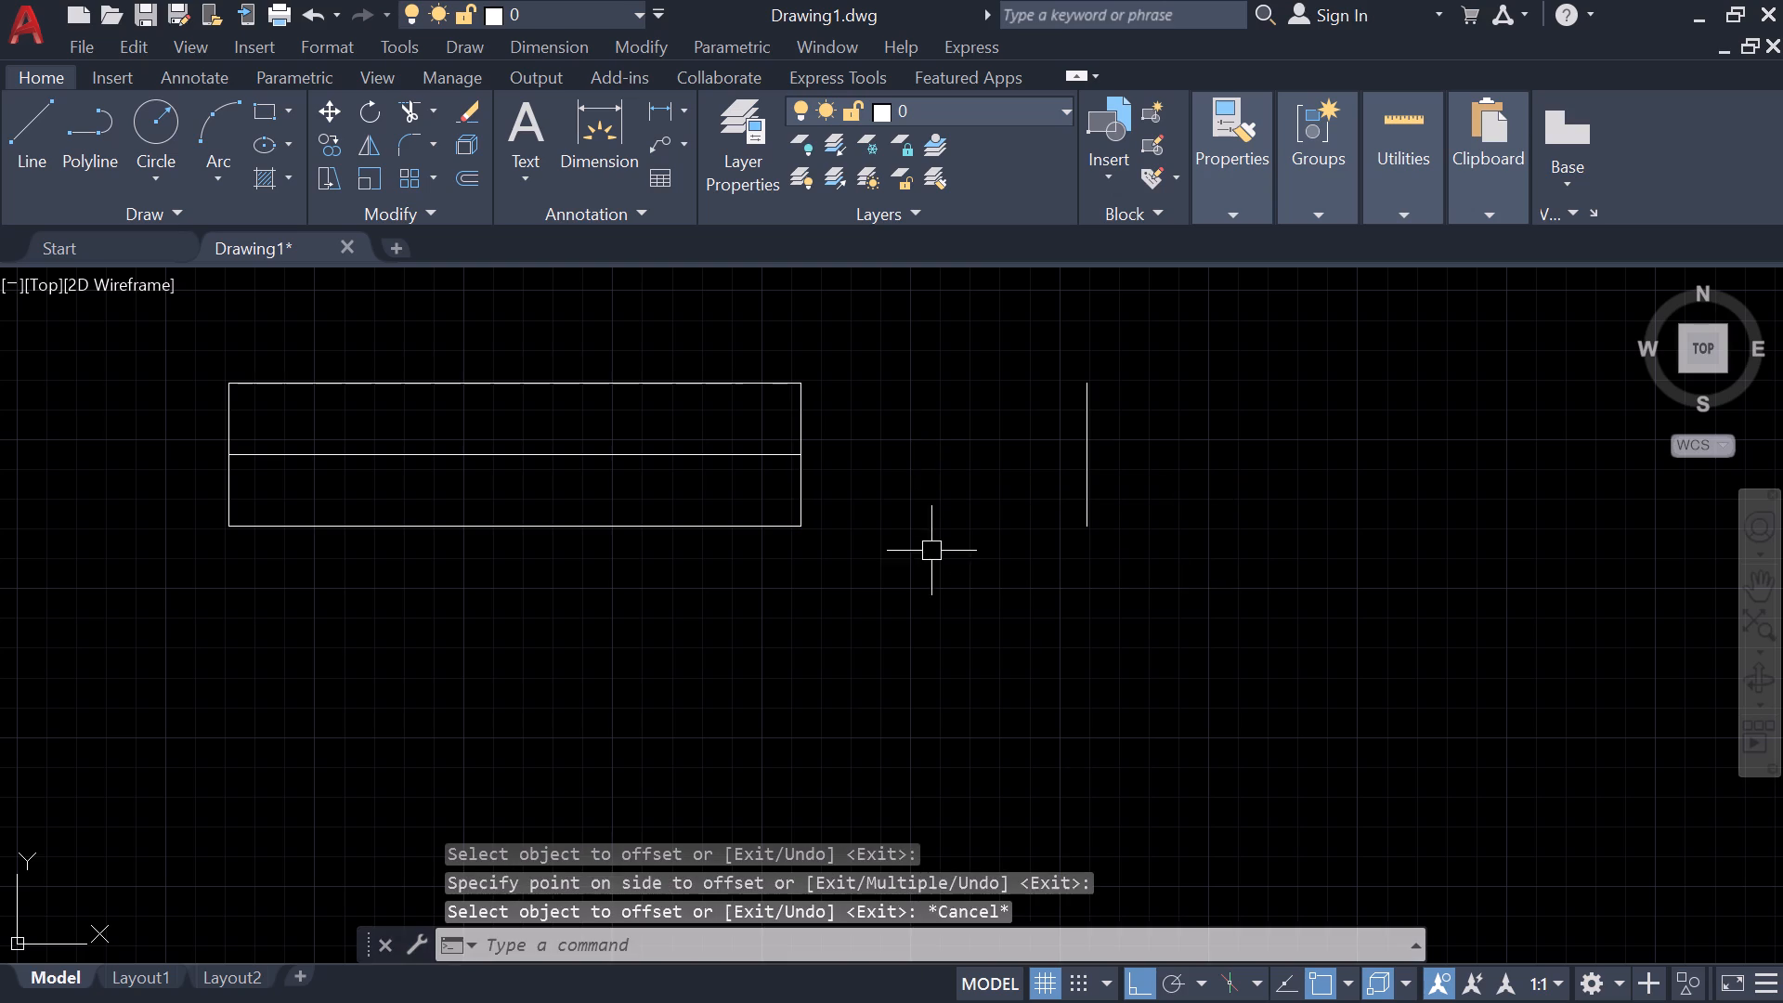
{"action": "key", "text": "Escape"}
Extend the rectangle's top, bottom and centre lines to the new right edge.
{"action": "type", "text": "ex"}
{"action": "key", "text": "space"}
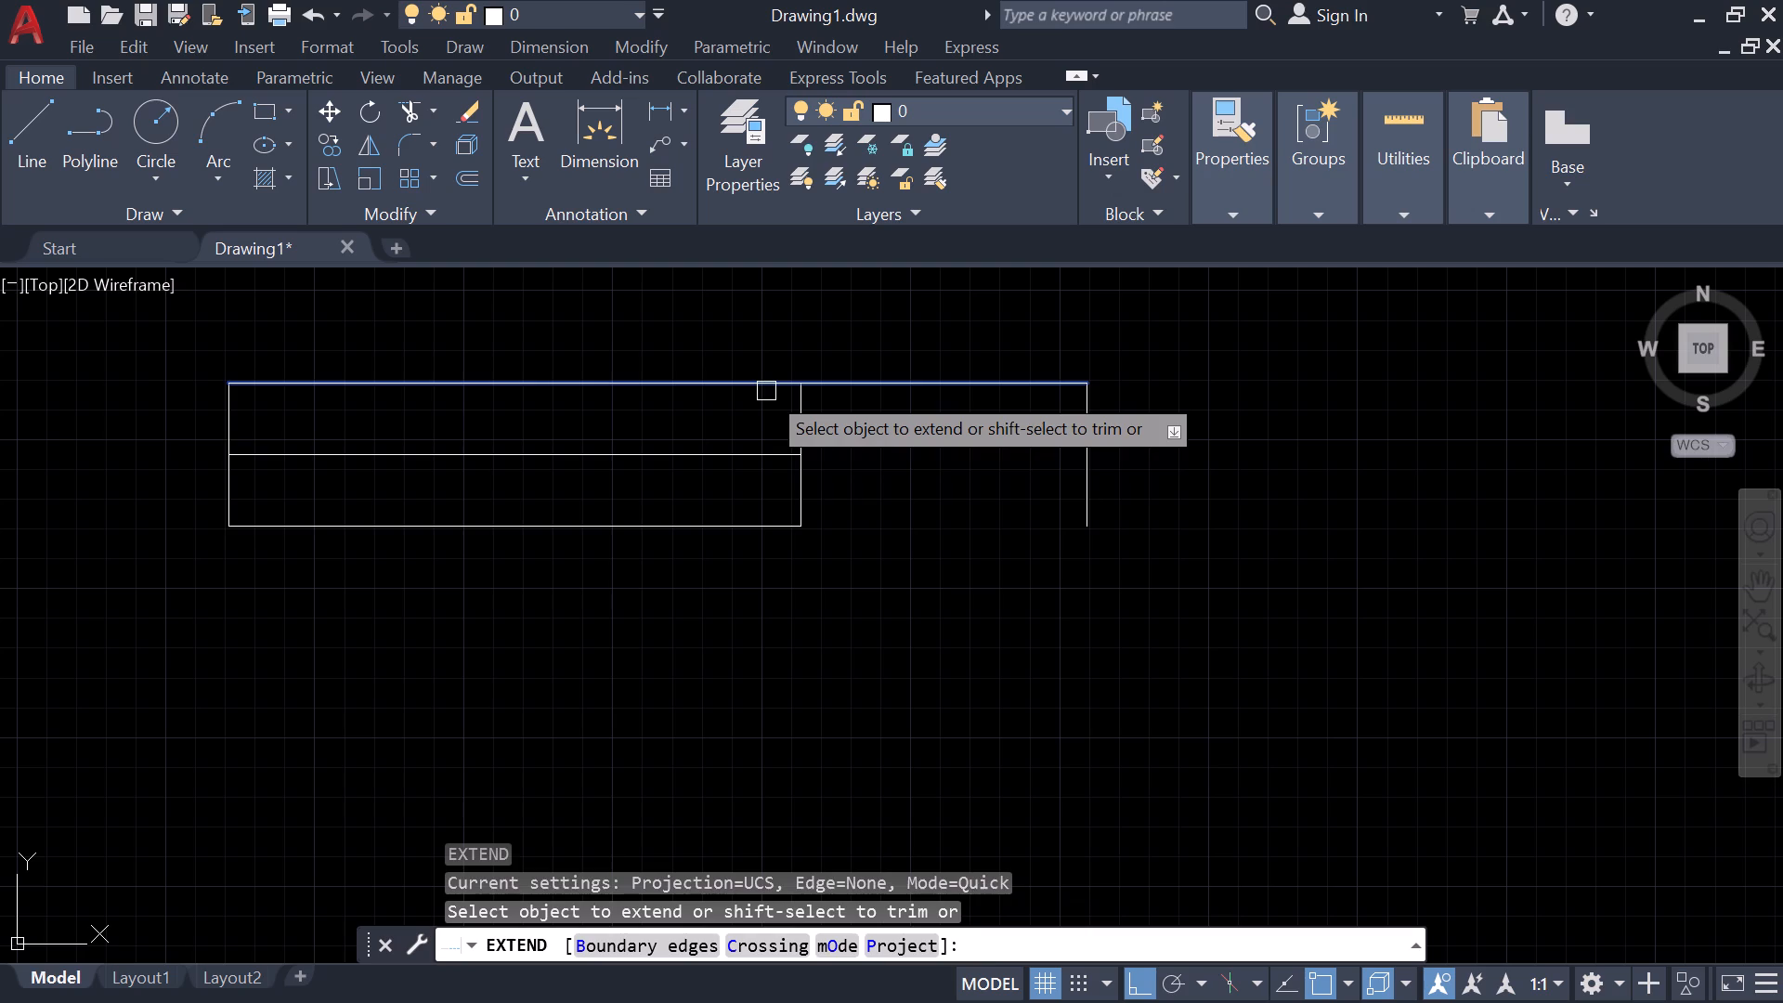
{"action": "left_click", "coordinate": [767, 391]}
{"action": "left_click", "coordinate": [769, 530]}
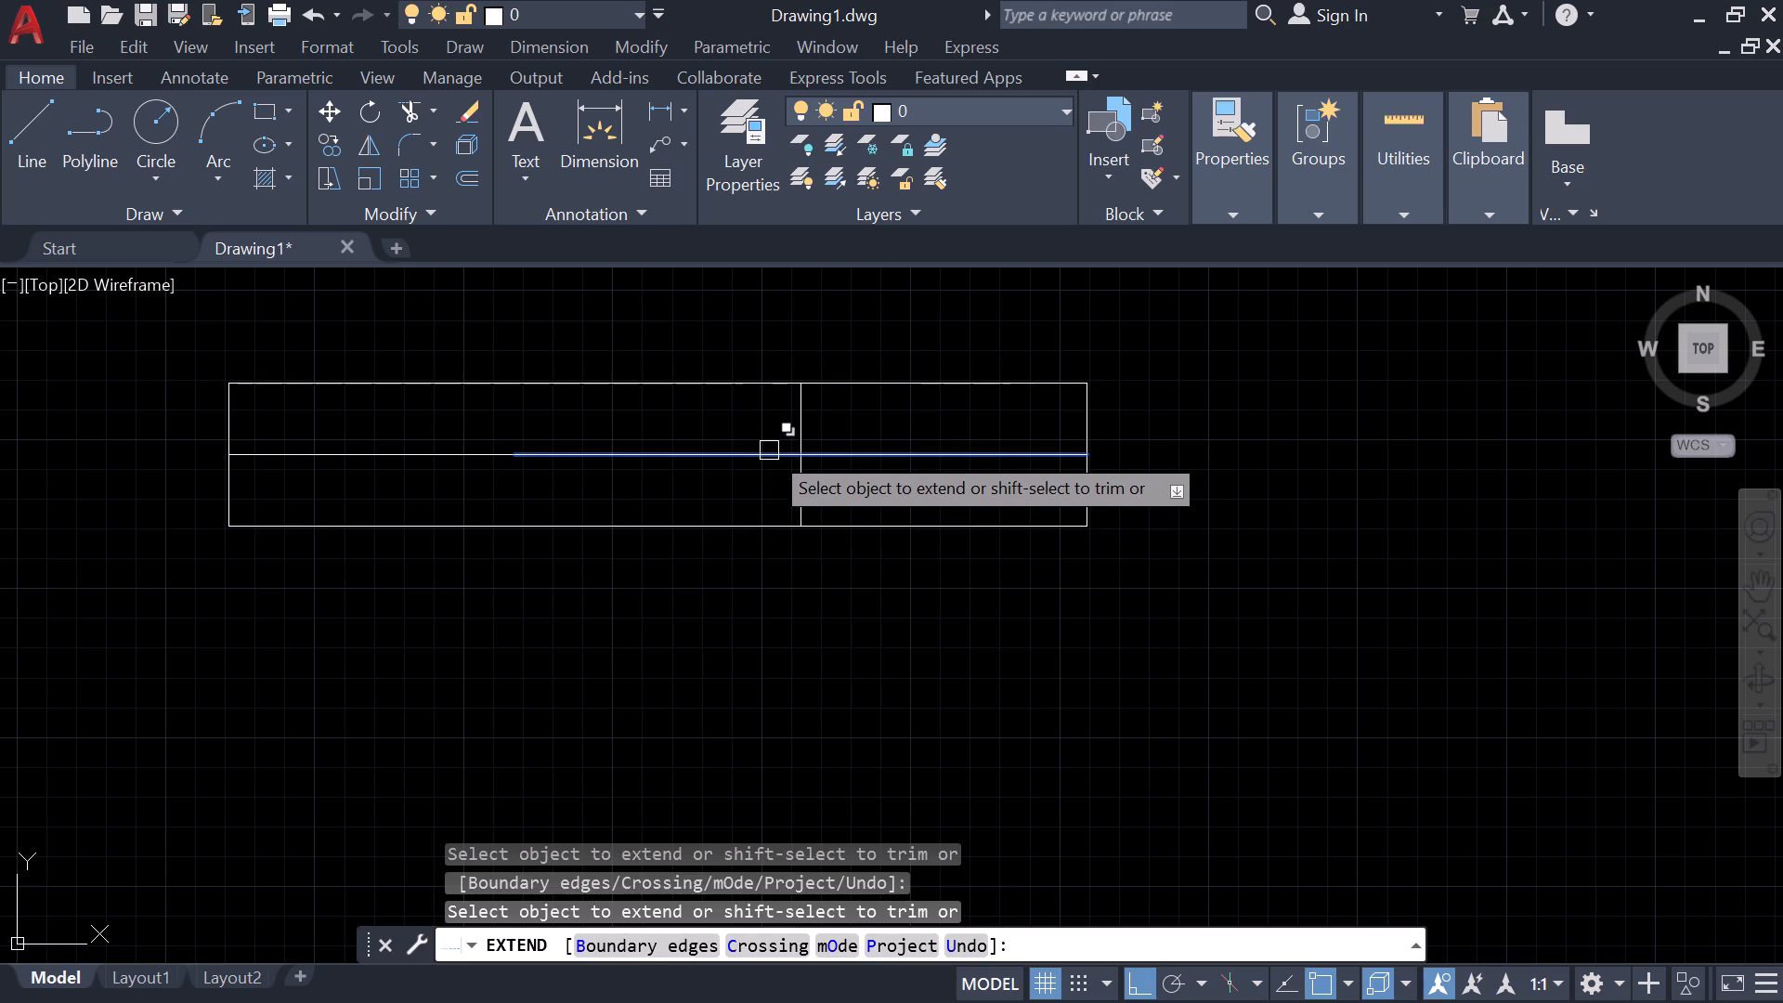
{"action": "left_click", "coordinate": [769, 450]}
{"action": "left_click", "coordinate": [890, 541]}
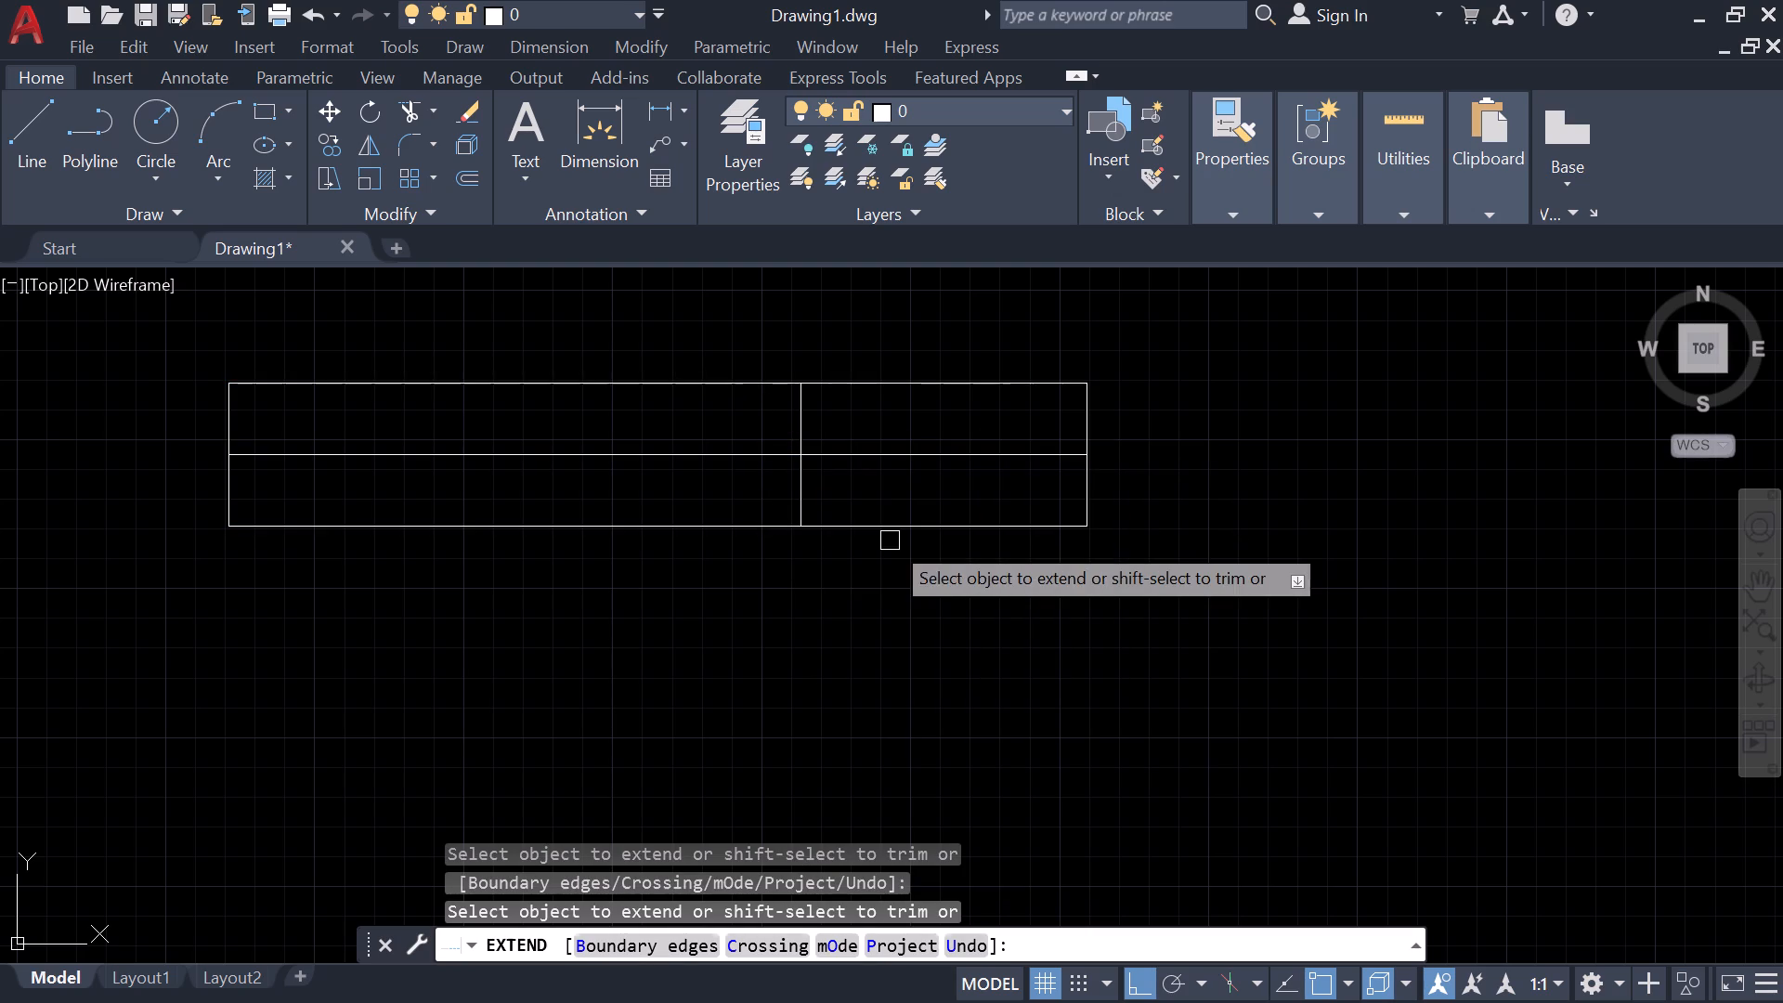
{"action": "key", "text": "Escape"}
Trim away both halves of the original short edge inside the lengthened rectangle.
{"action": "type", "text": "tr"}
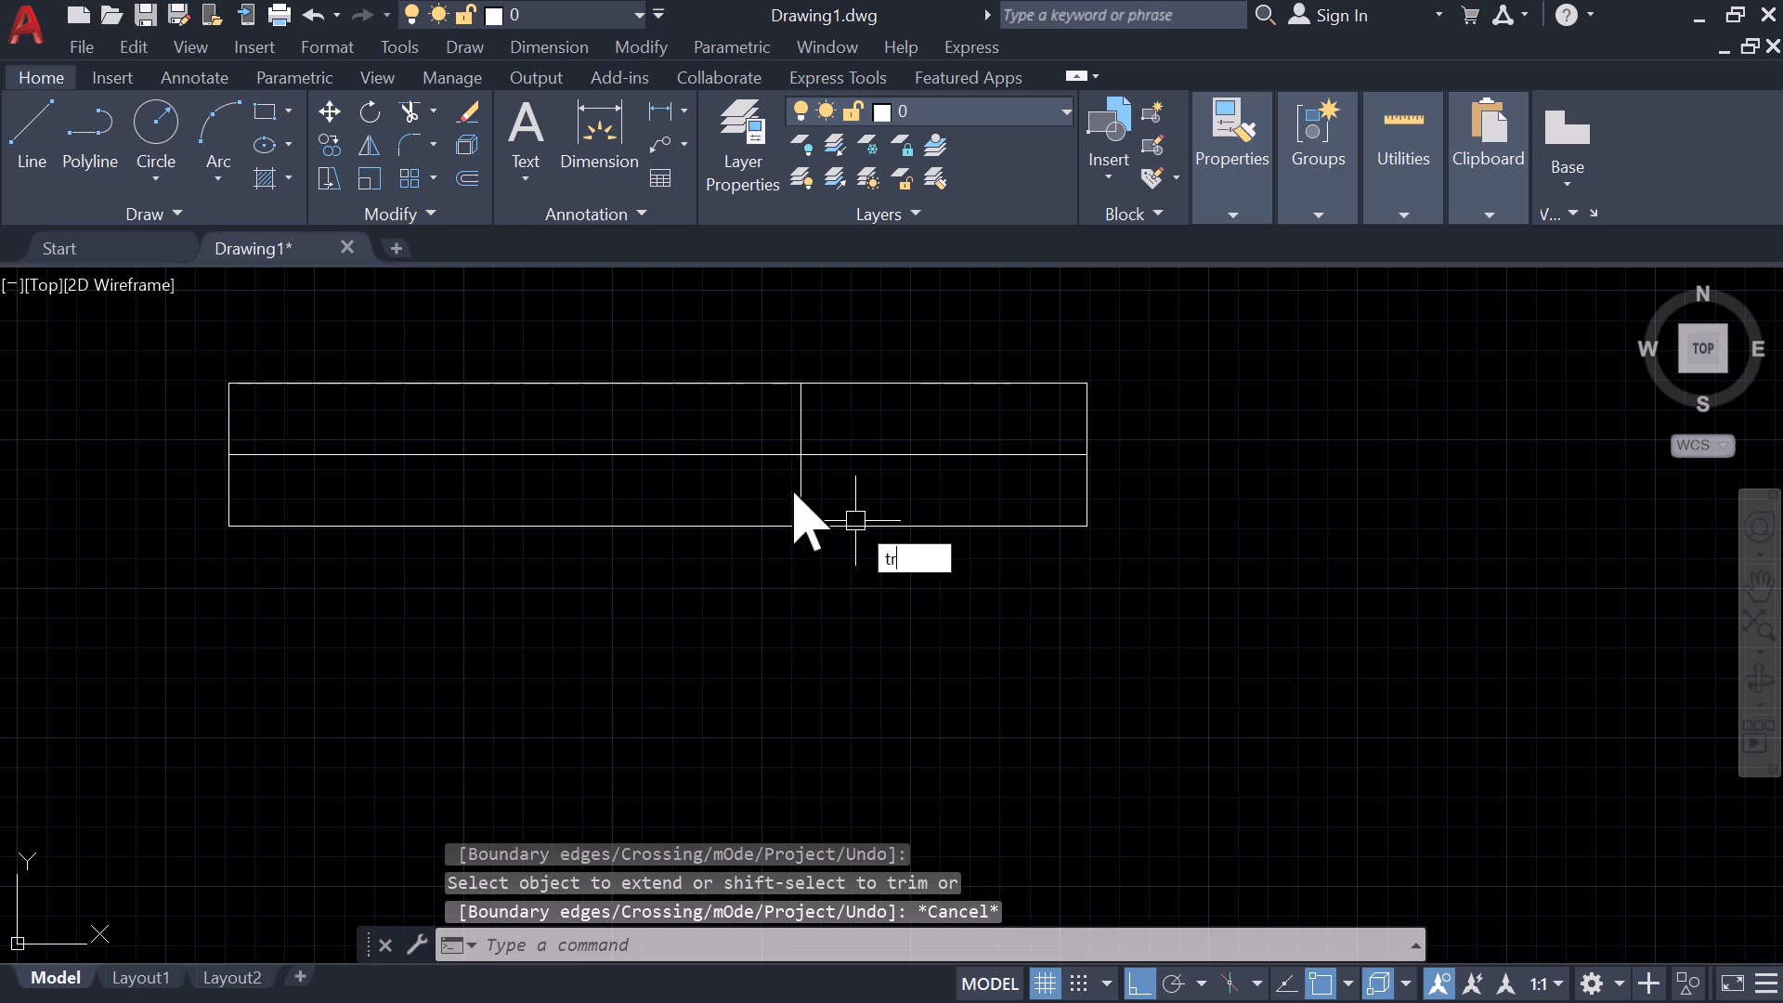
{"action": "key", "text": "space"}
{"action": "left_click", "coordinate": [806, 488]}
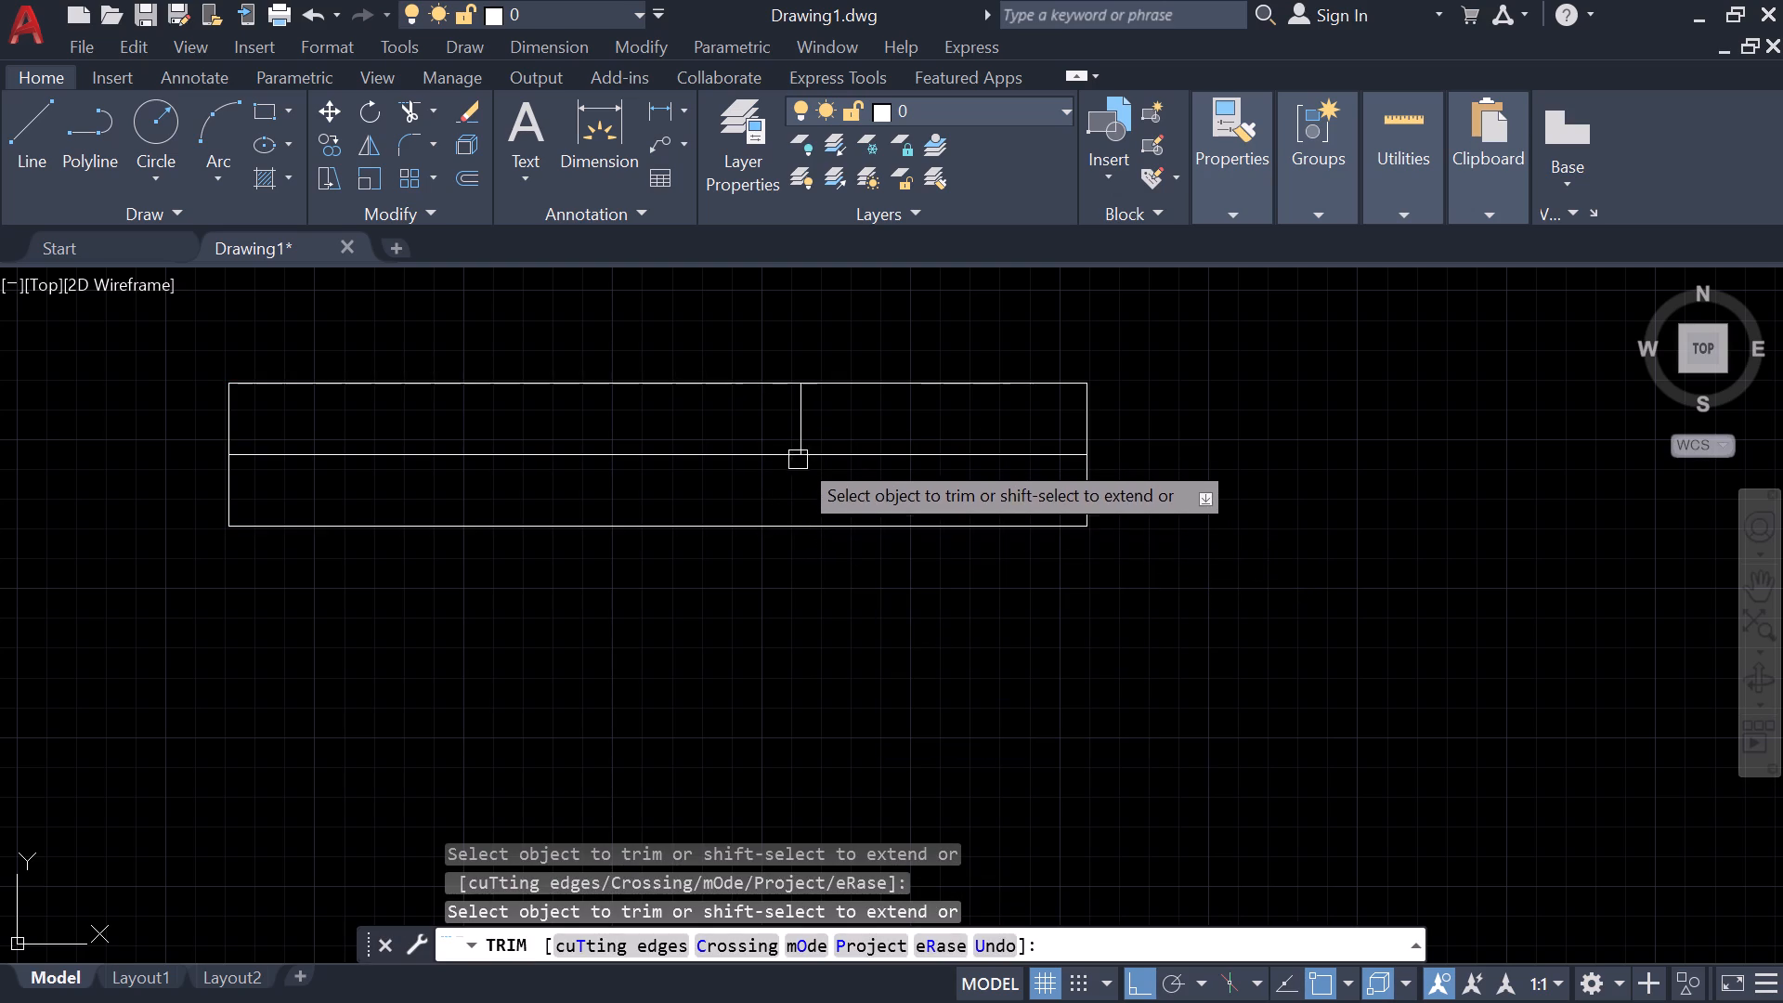
{"action": "left_click", "coordinate": [796, 436]}
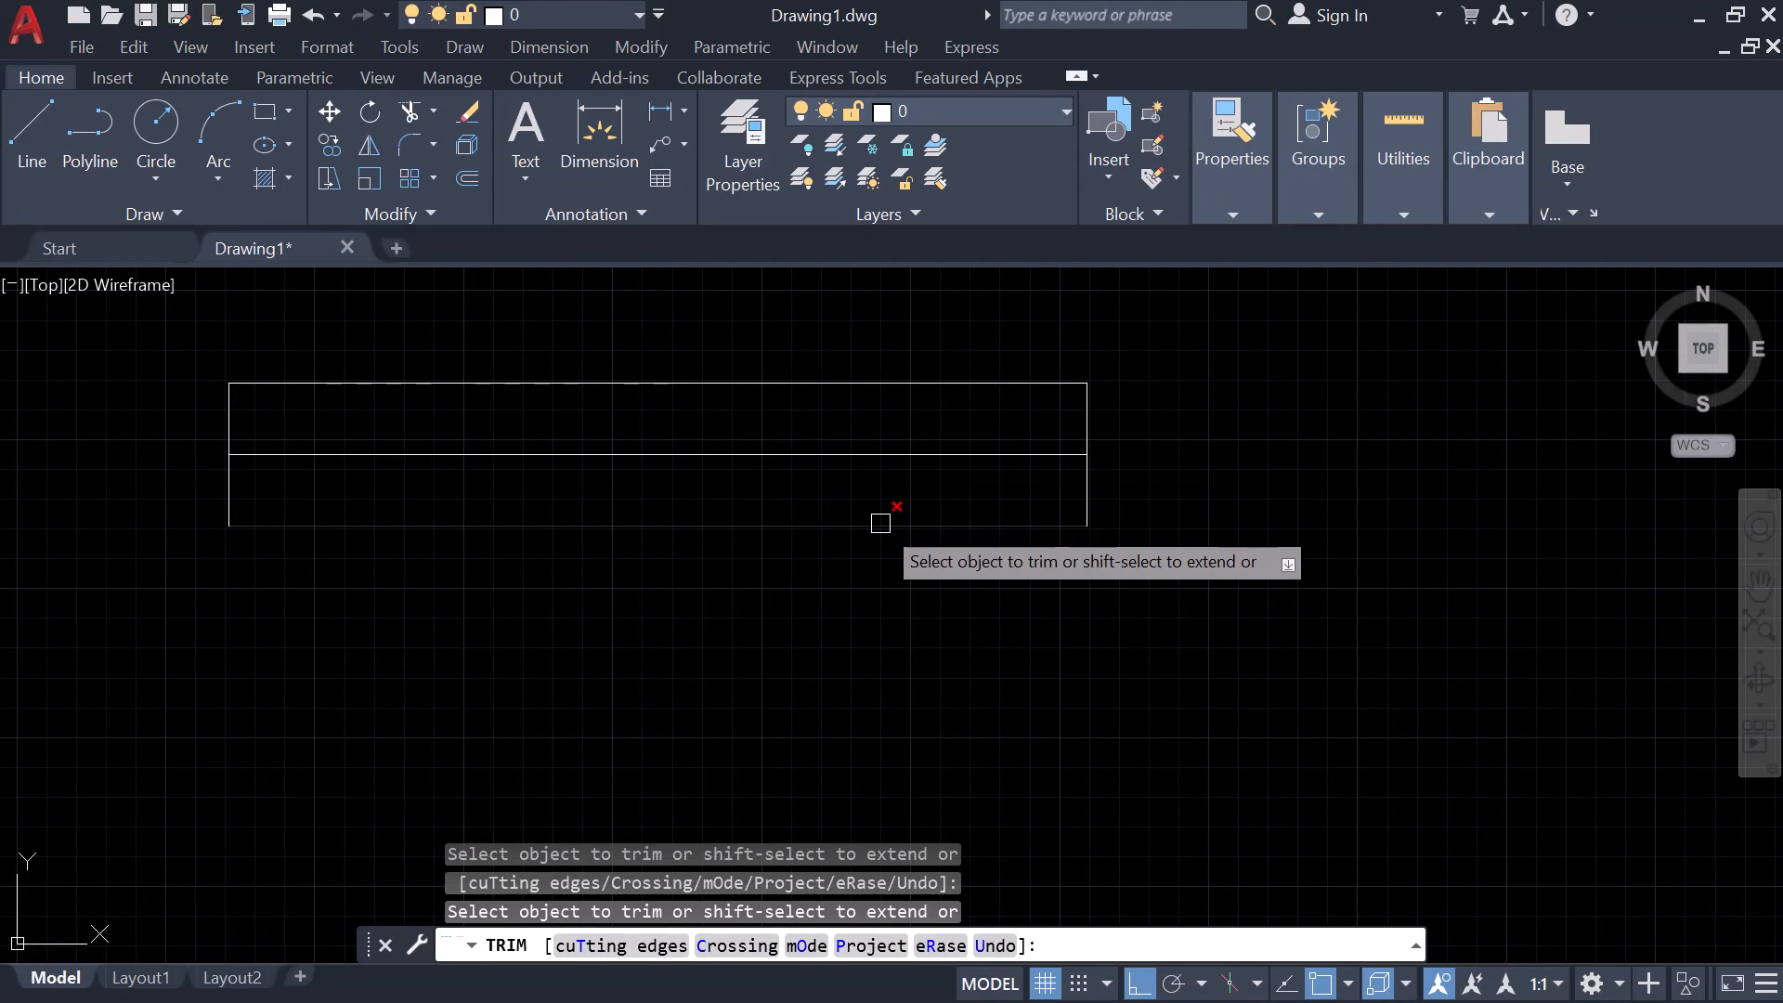
{"action": "key", "text": "Escape"}
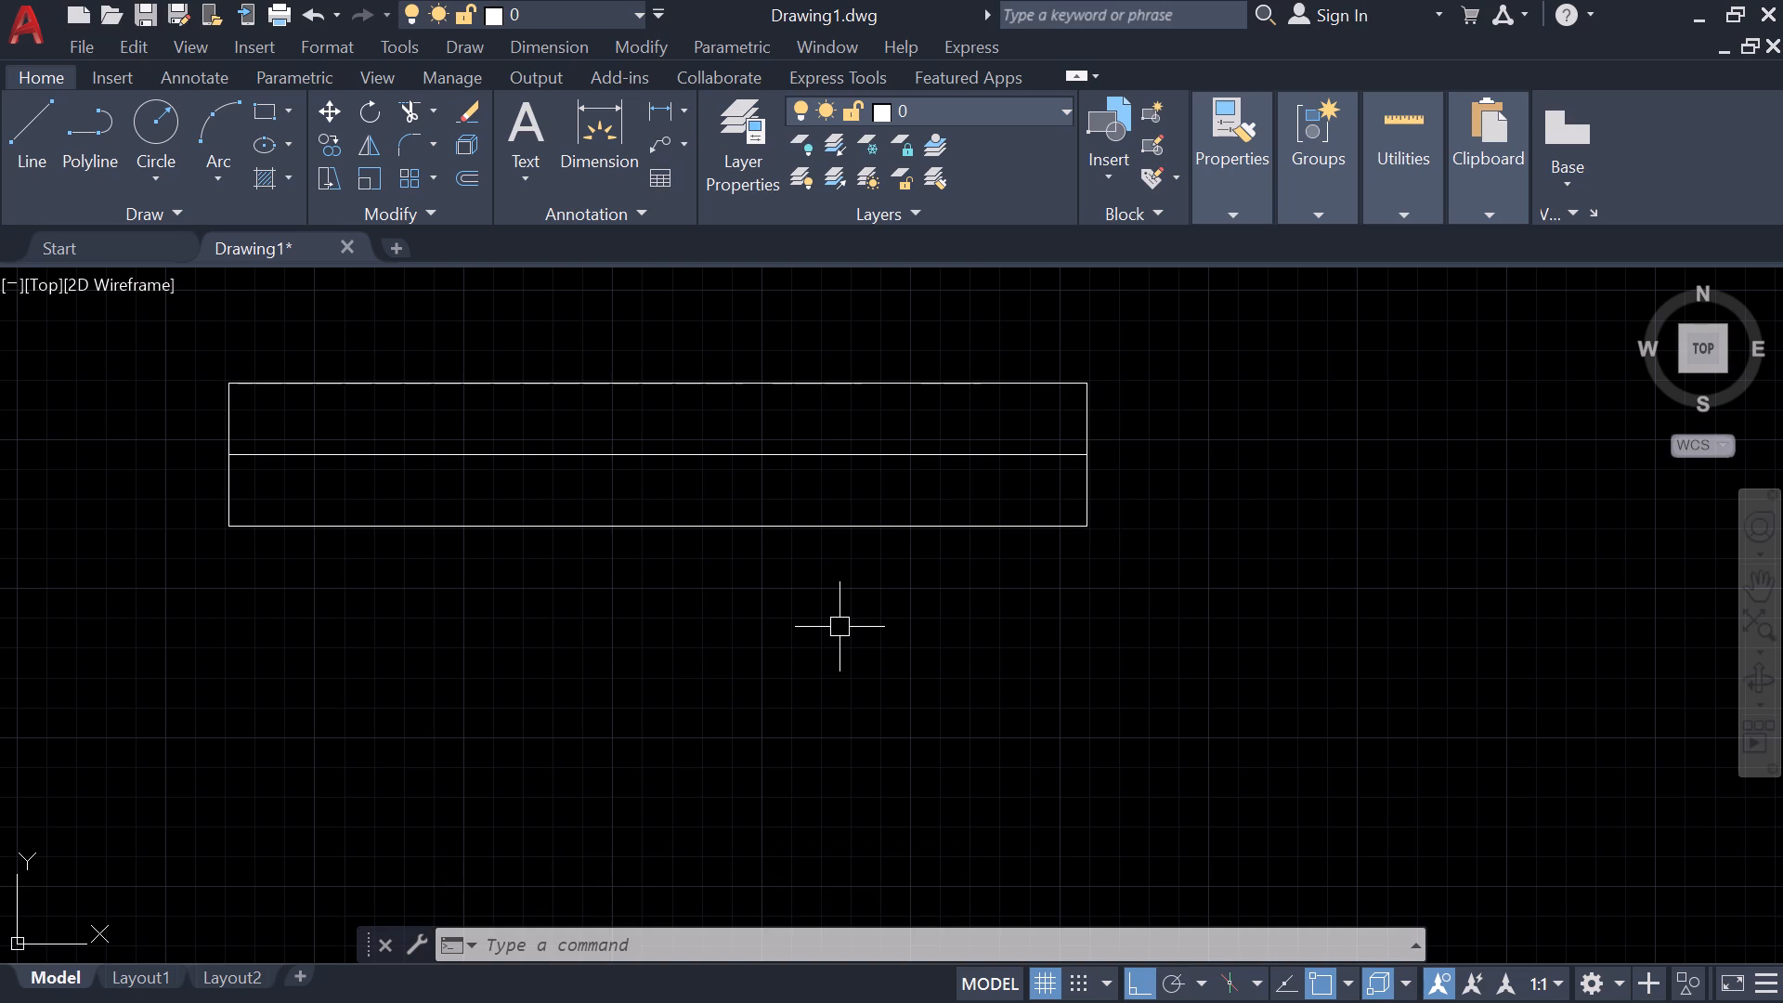
Join the lines of the lengthened rectangle above the furniture blocks into polylines.
{"action": "scroll", "coordinate": [779, 935], "scroll_direction": "down", "scroll_amount": 2}
{"action": "scroll", "coordinate": [826, 756], "scroll_direction": "down", "scroll_amount": 3}
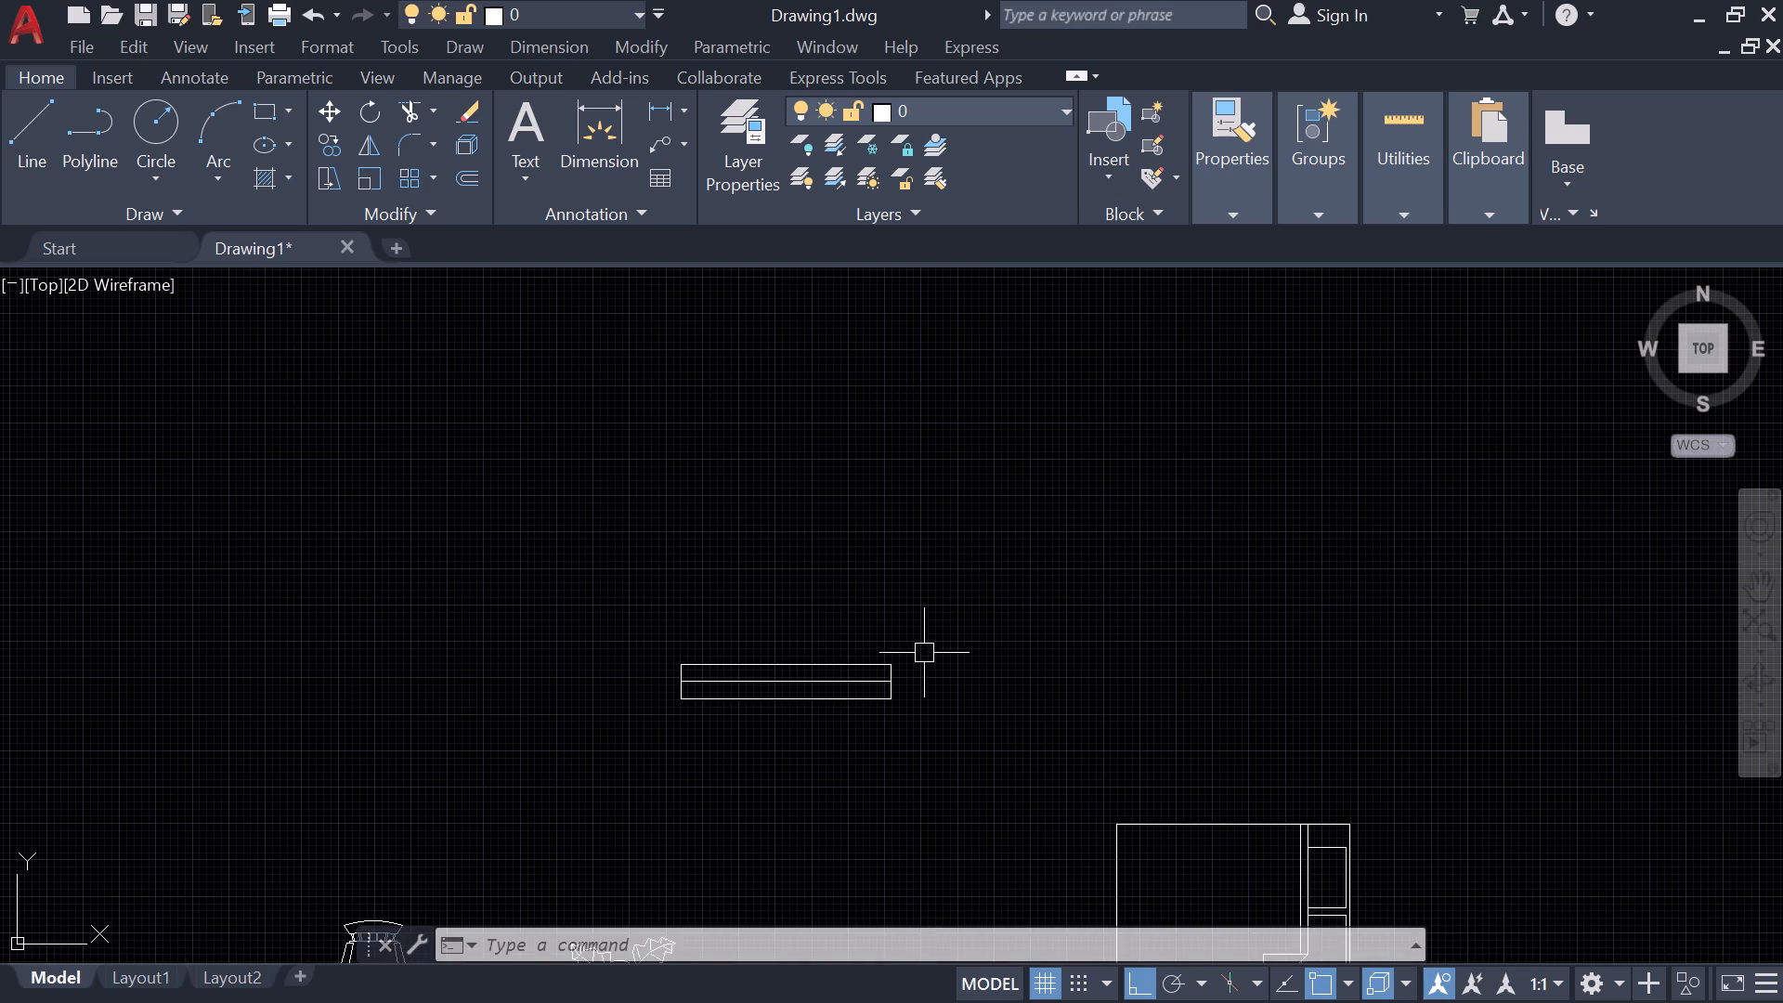
{"action": "scroll", "coordinate": [925, 653], "scroll_direction": "down", "scroll_amount": 4}
{"action": "middle_click_drag", "start_coordinate": [755, 635], "coordinate": [768, 385]}
{"action": "scroll", "coordinate": [768, 385], "scroll_direction": "up", "scroll_amount": 1}
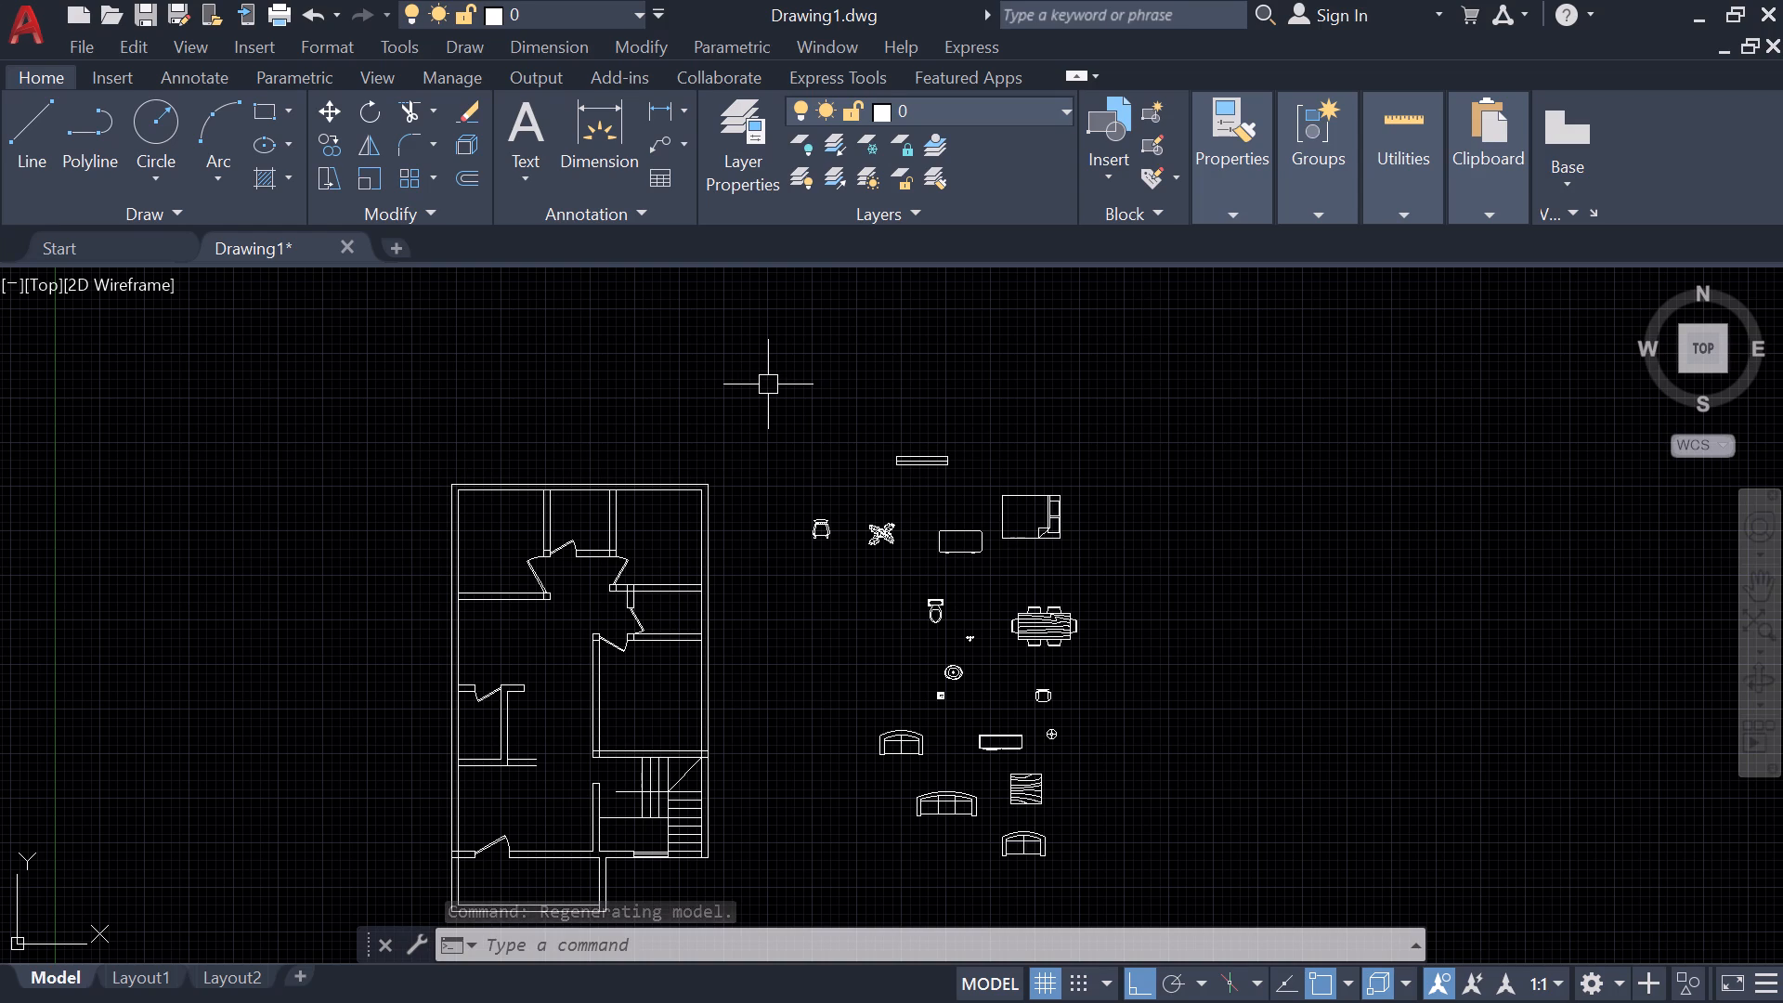
{"action": "scroll", "coordinate": [931, 354], "scroll_direction": "down", "scroll_amount": 1}
{"action": "scroll", "coordinate": [928, 360], "scroll_direction": "up", "scroll_amount": 2}
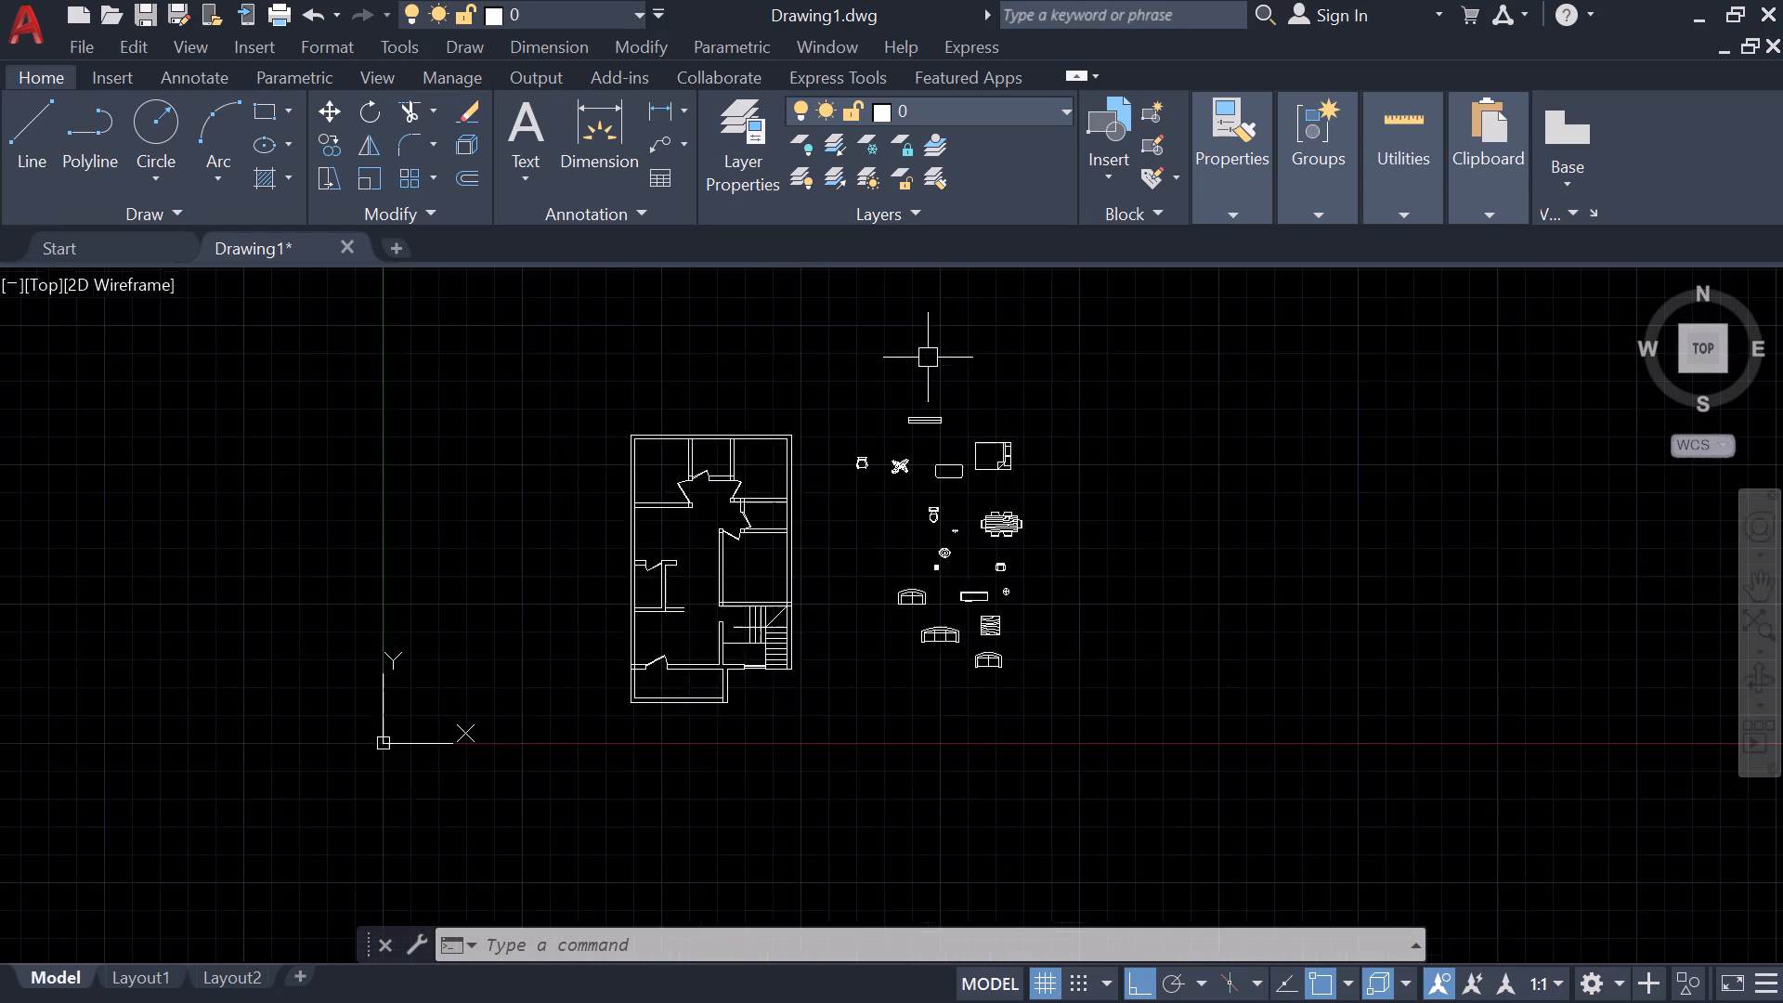
{"action": "left_click_drag", "start_coordinate": [968, 524], "coordinate": [968, 530]}
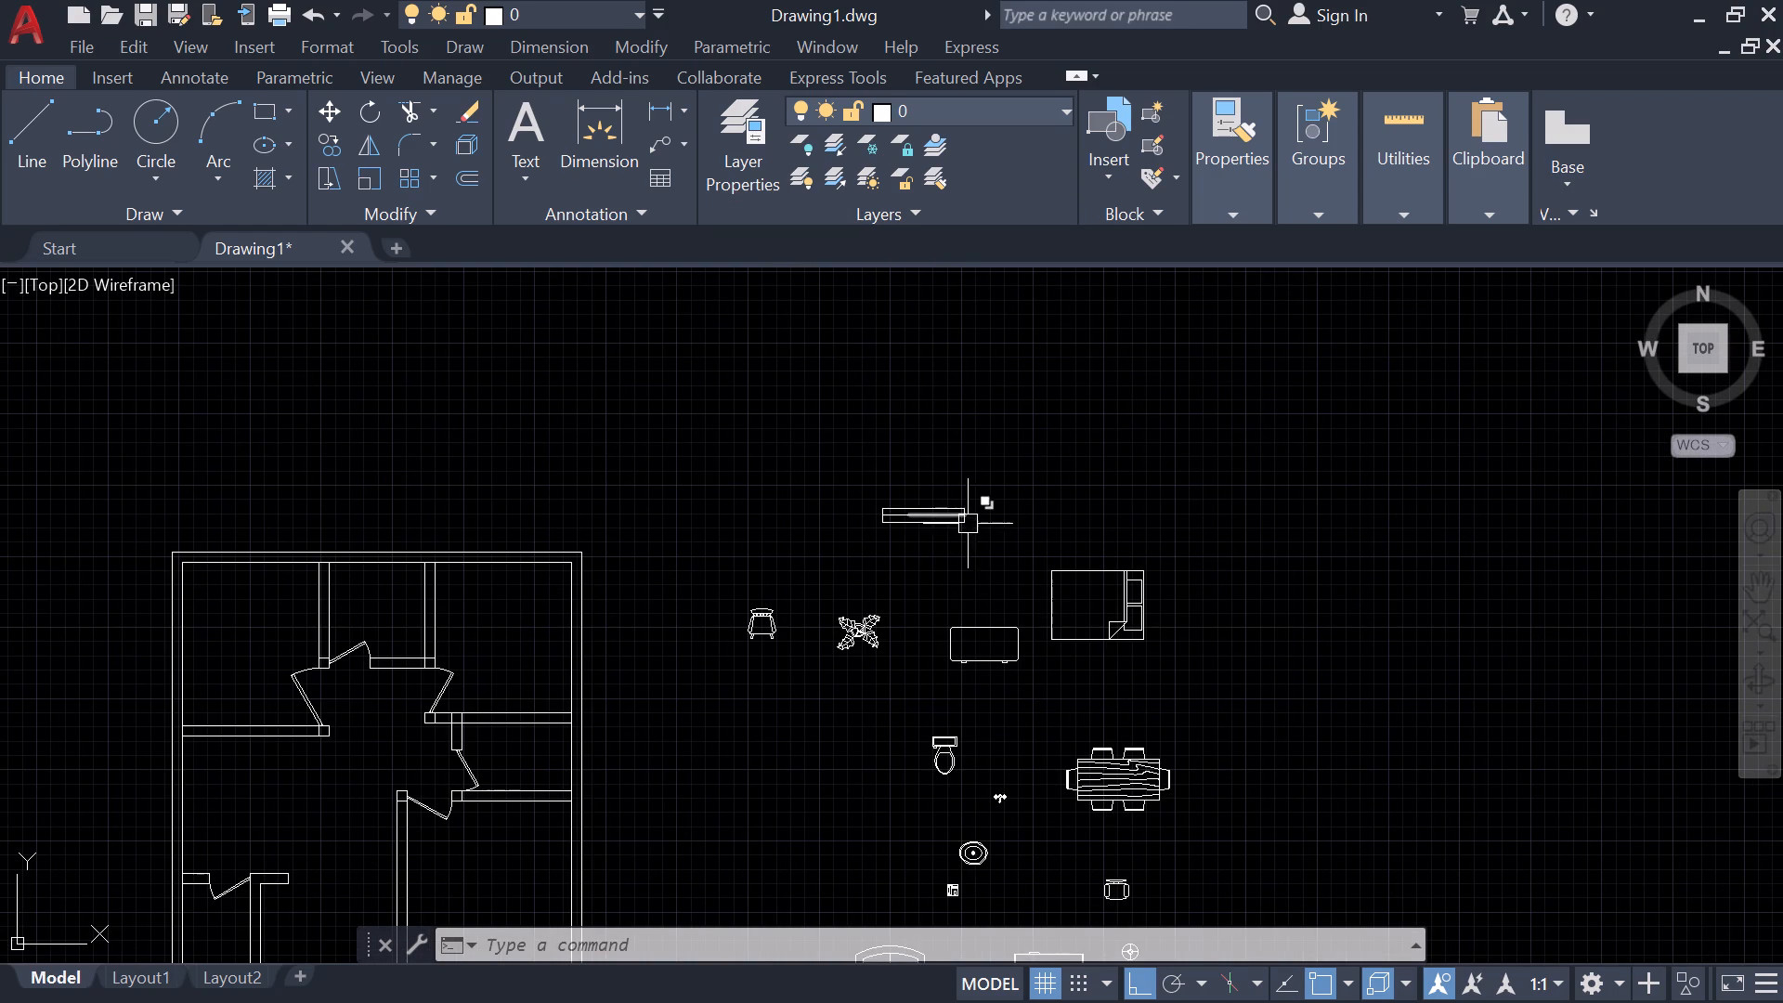
{"action": "left_click_drag", "start_coordinate": [968, 530], "coordinate": [968, 532]}
{"action": "key", "text": "Escape"}
{"action": "left_click", "coordinate": [987, 541]}
{"action": "left_click", "coordinate": [837, 484]}
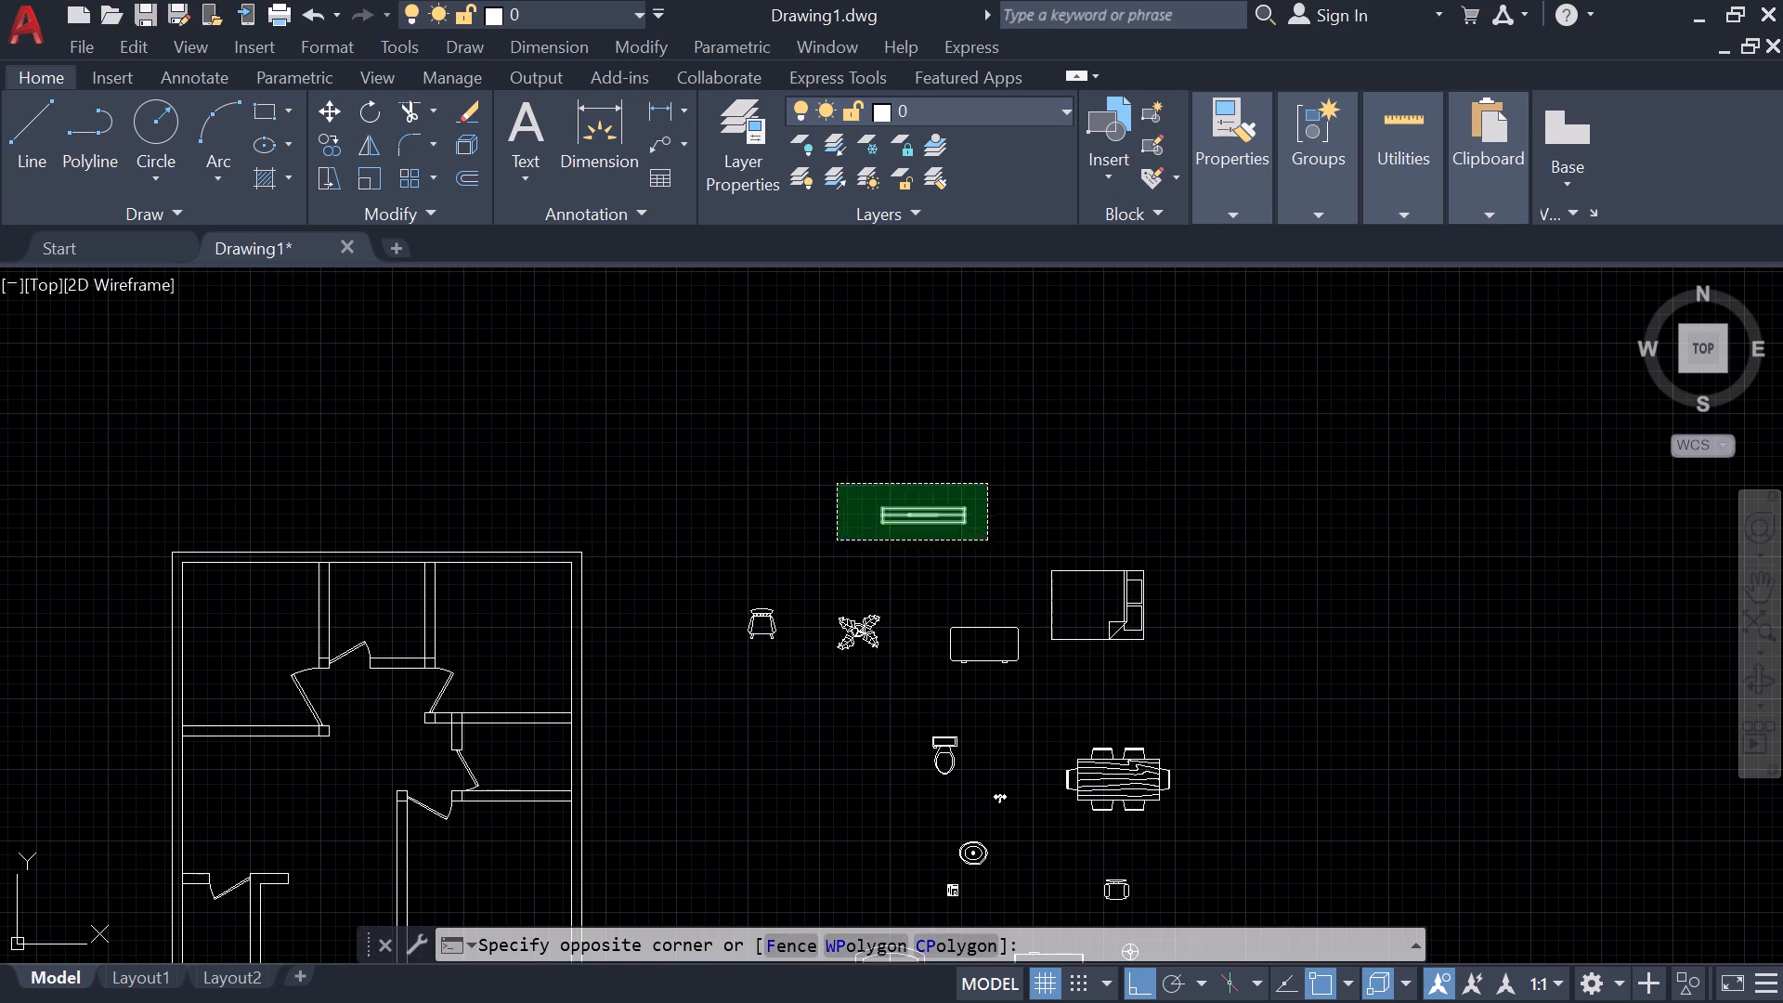
{"action": "type", "text": "j"}
{"action": "key", "text": "space"}
{"action": "scroll", "coordinate": [891, 499], "scroll_direction": "up", "scroll_amount": 3}
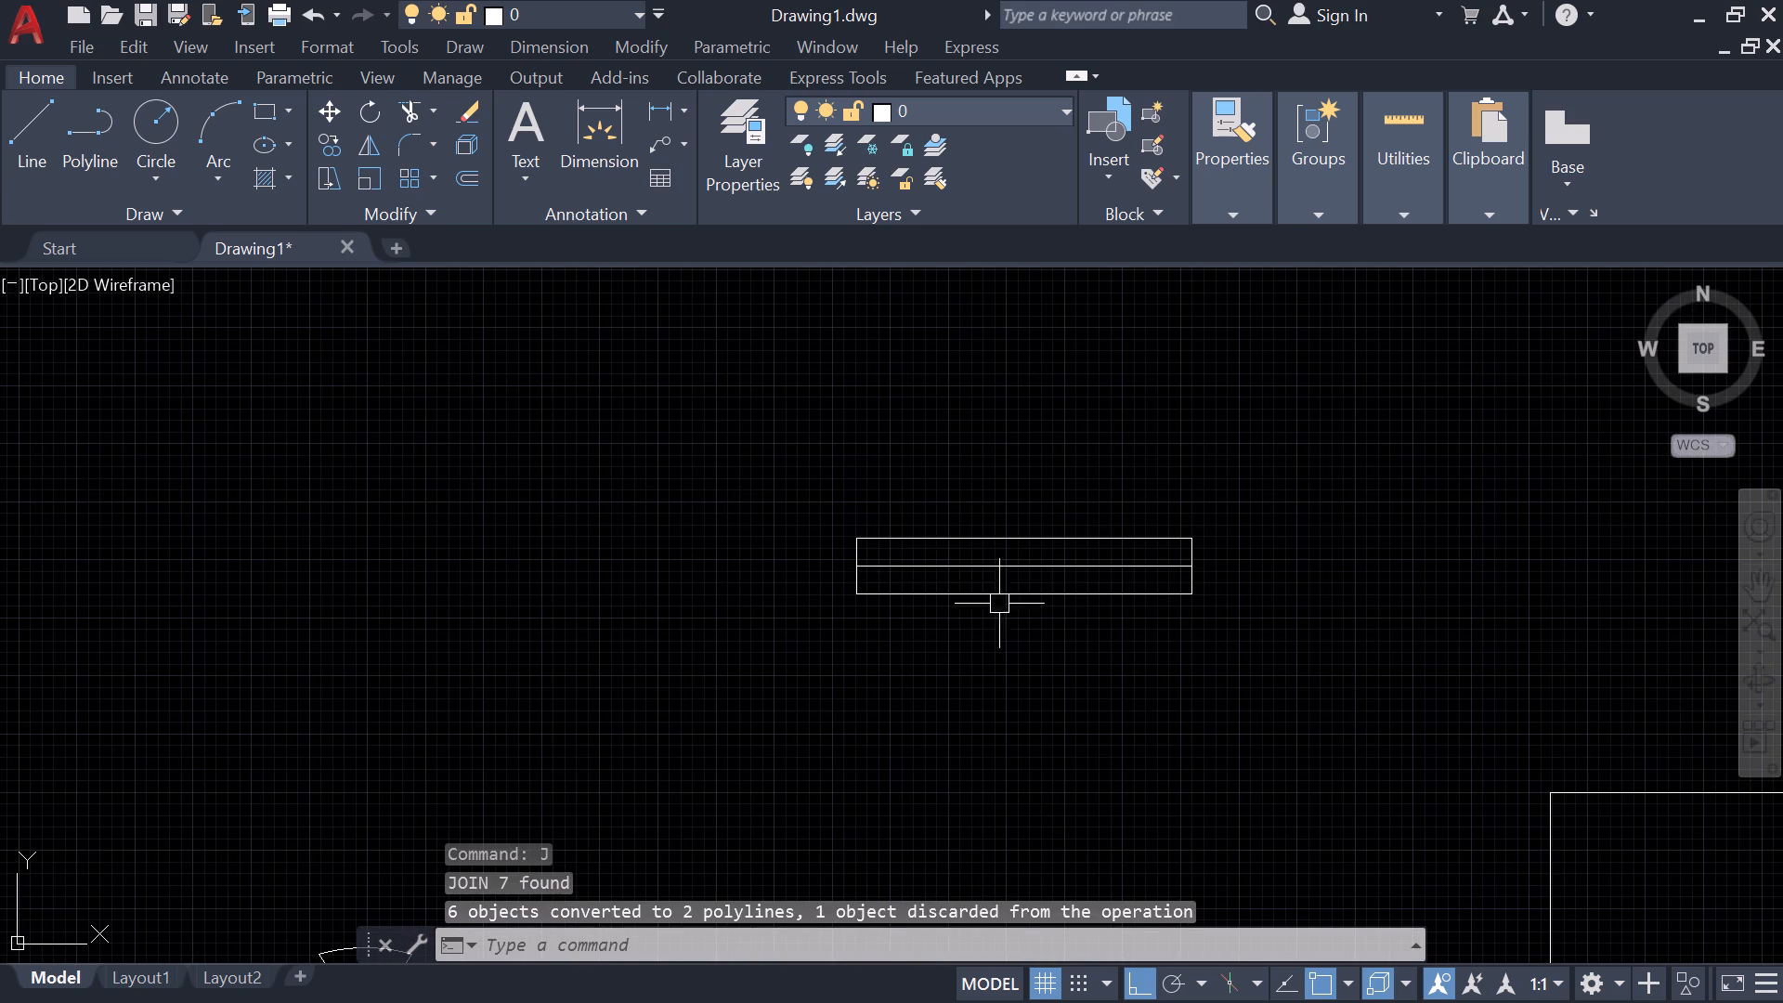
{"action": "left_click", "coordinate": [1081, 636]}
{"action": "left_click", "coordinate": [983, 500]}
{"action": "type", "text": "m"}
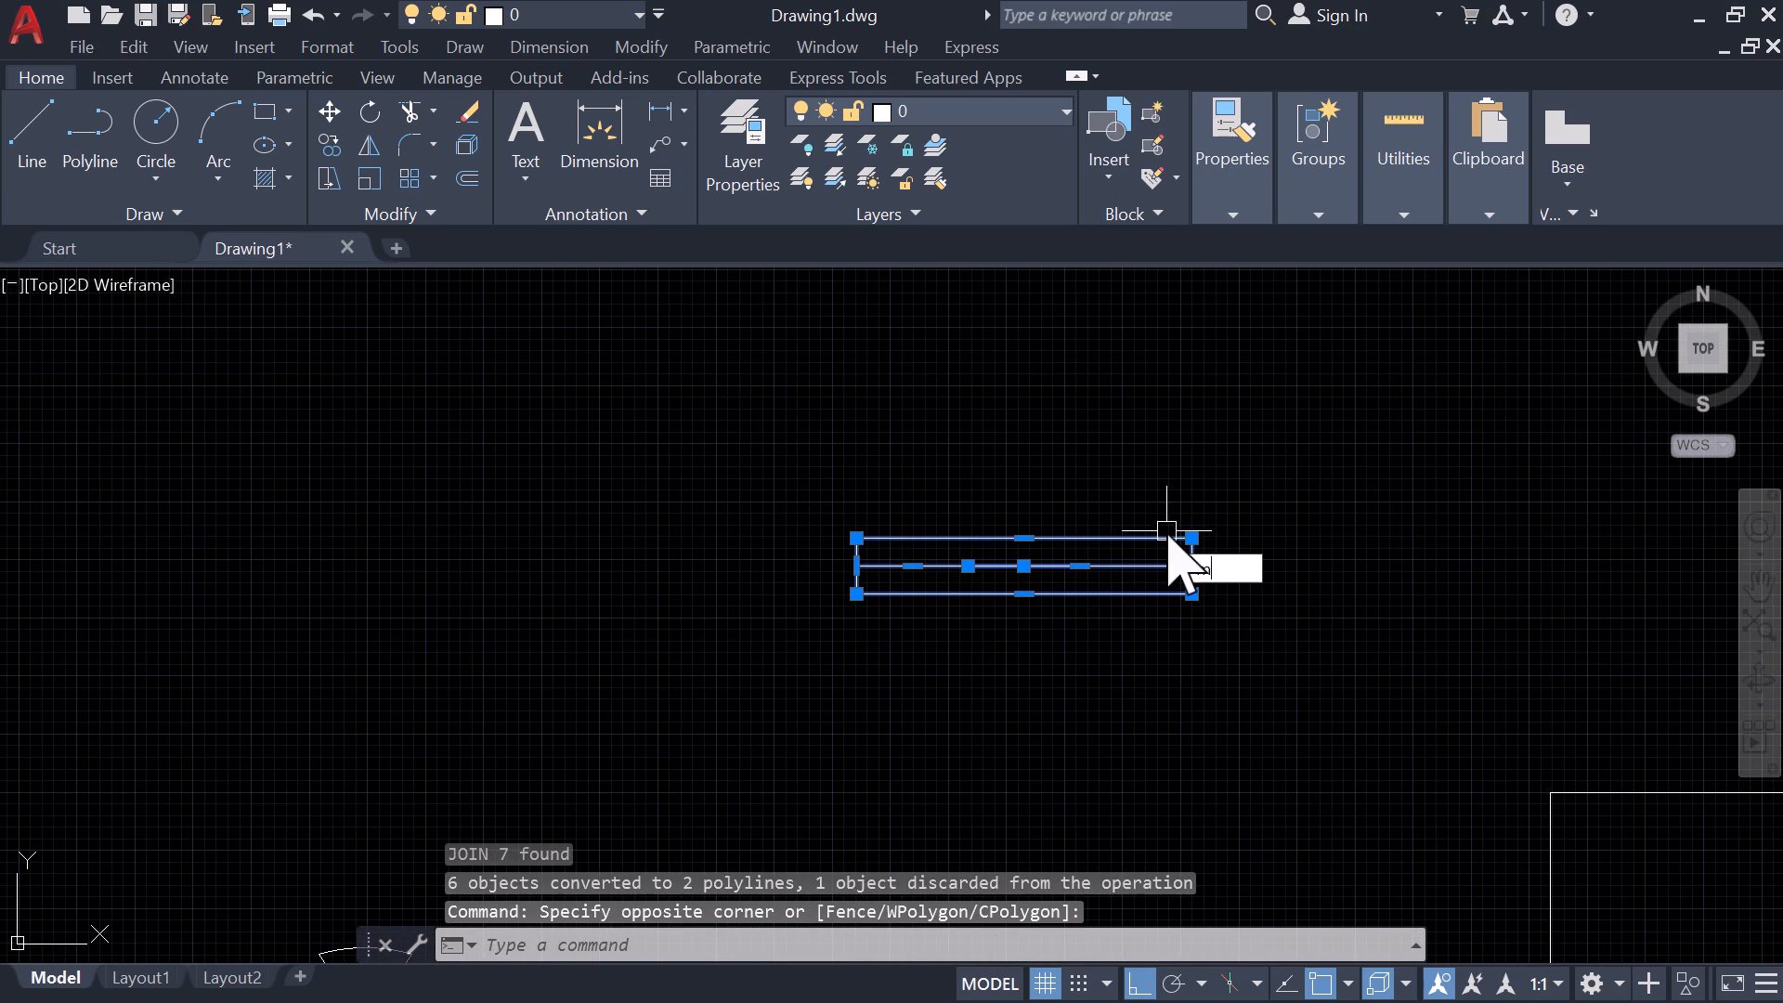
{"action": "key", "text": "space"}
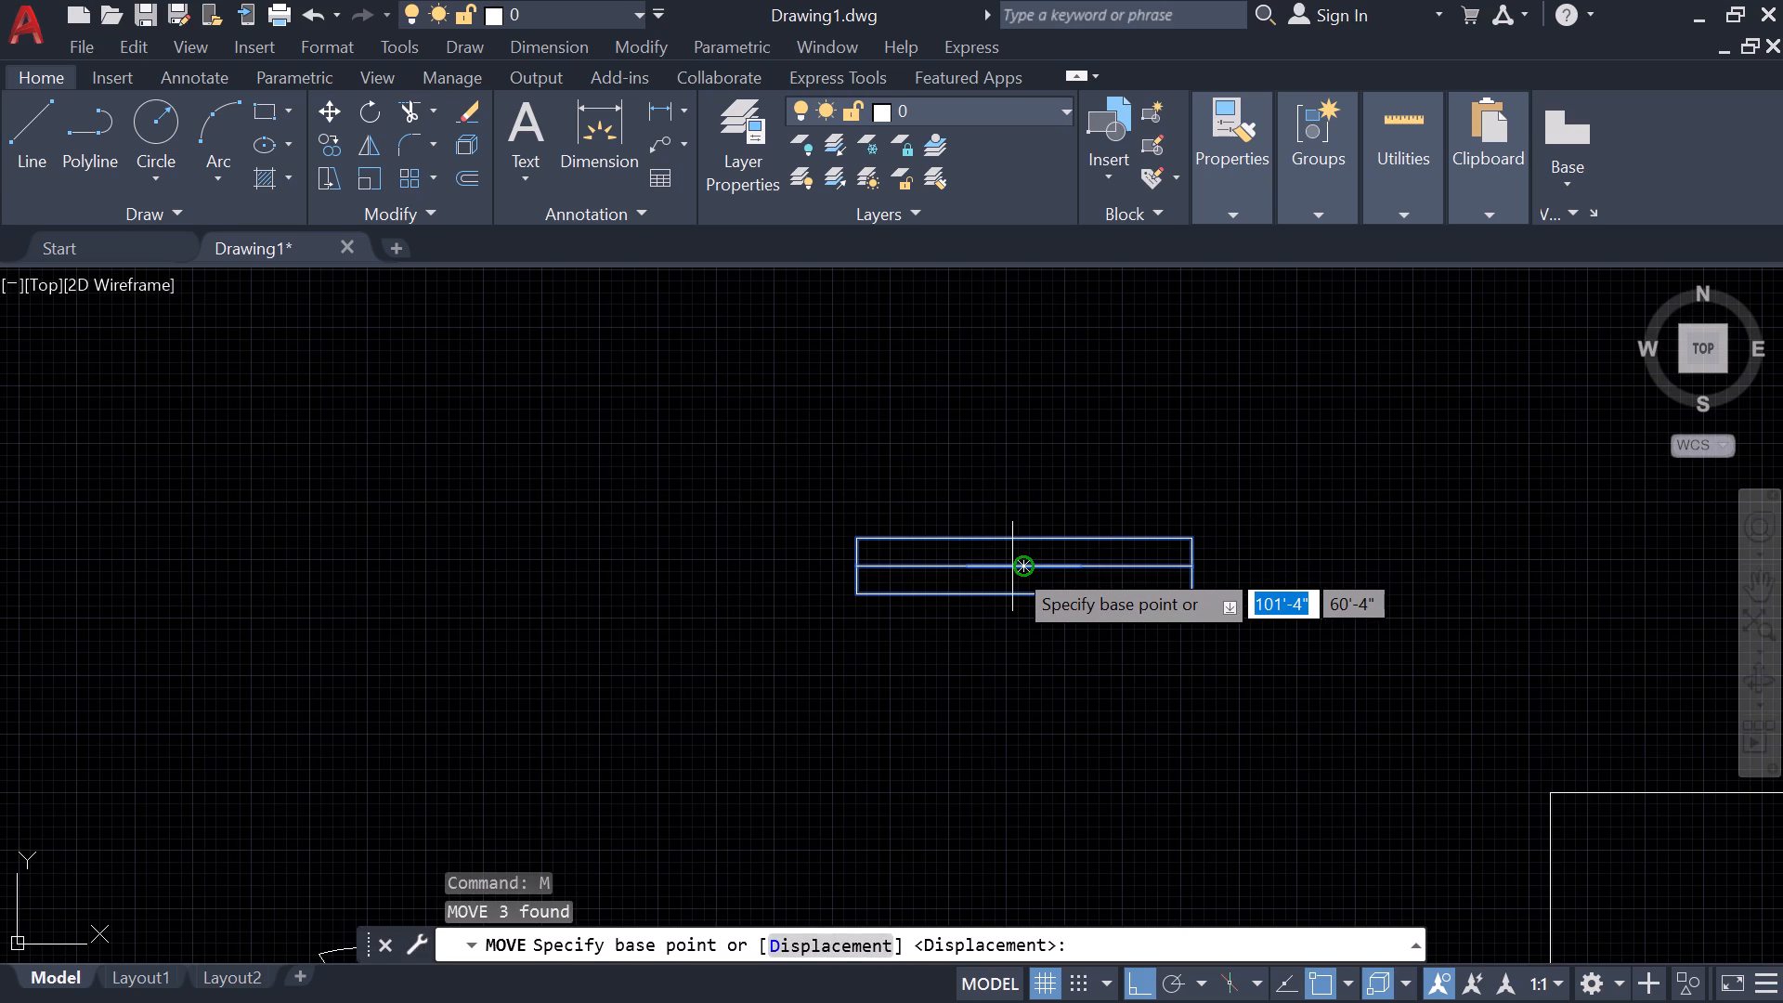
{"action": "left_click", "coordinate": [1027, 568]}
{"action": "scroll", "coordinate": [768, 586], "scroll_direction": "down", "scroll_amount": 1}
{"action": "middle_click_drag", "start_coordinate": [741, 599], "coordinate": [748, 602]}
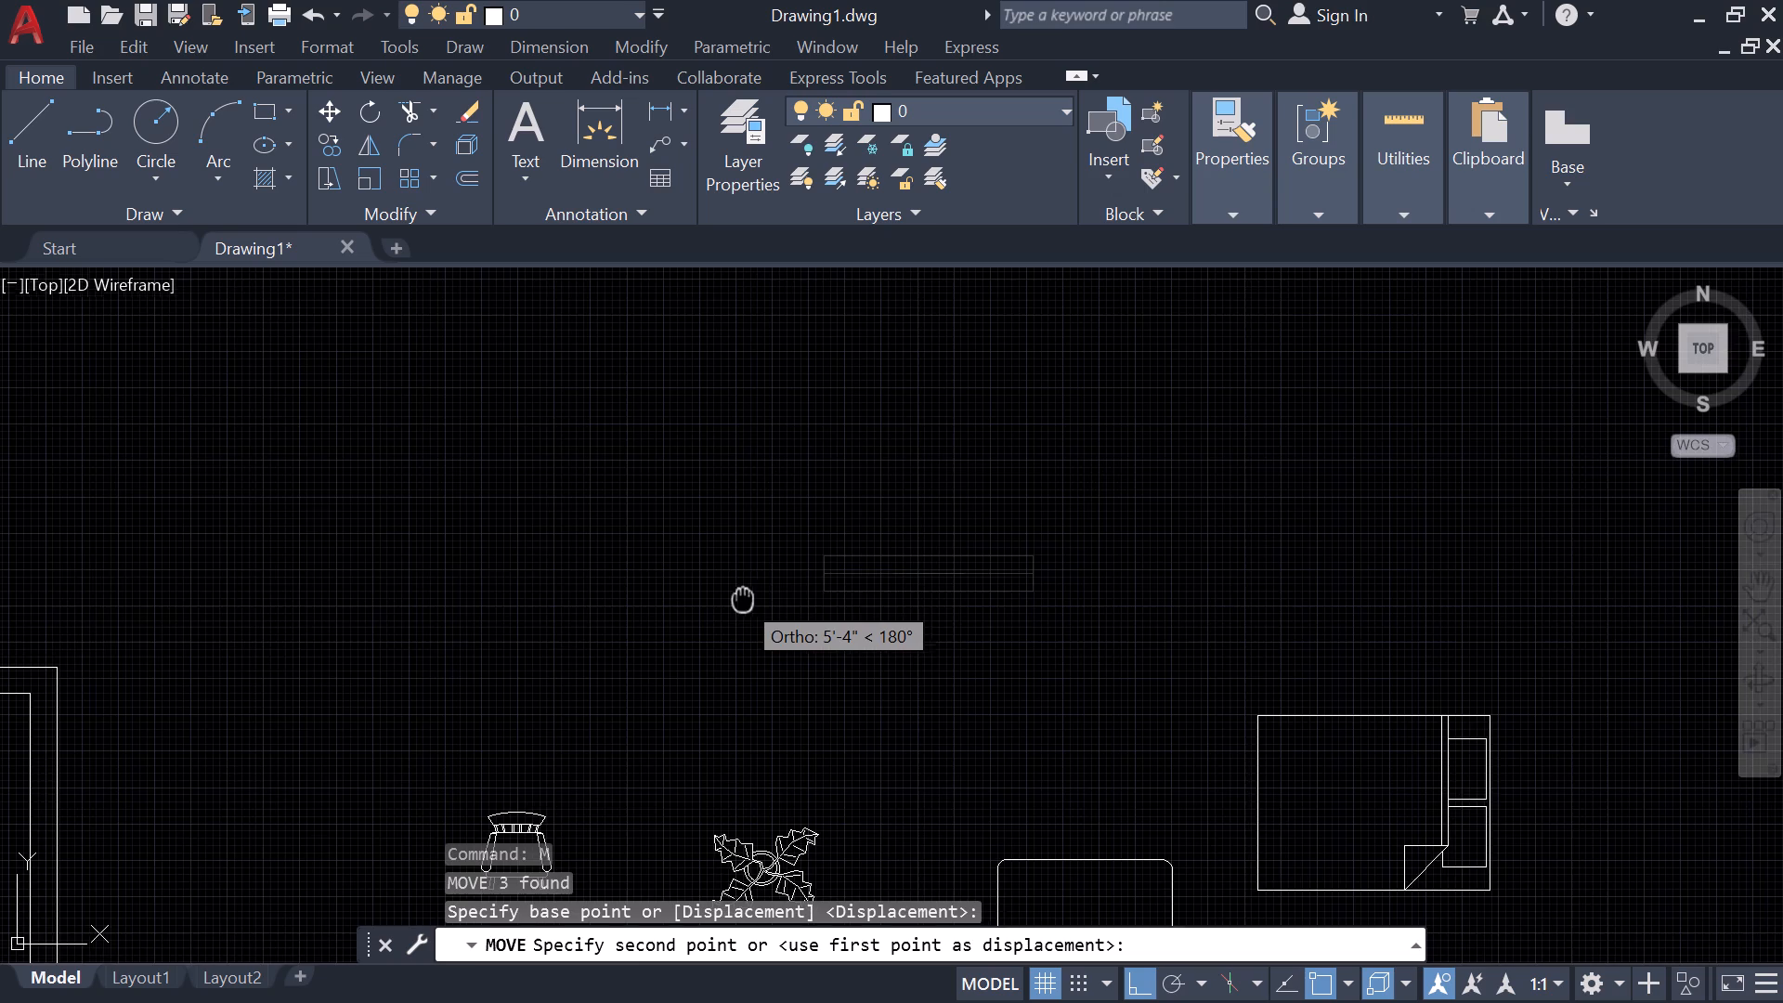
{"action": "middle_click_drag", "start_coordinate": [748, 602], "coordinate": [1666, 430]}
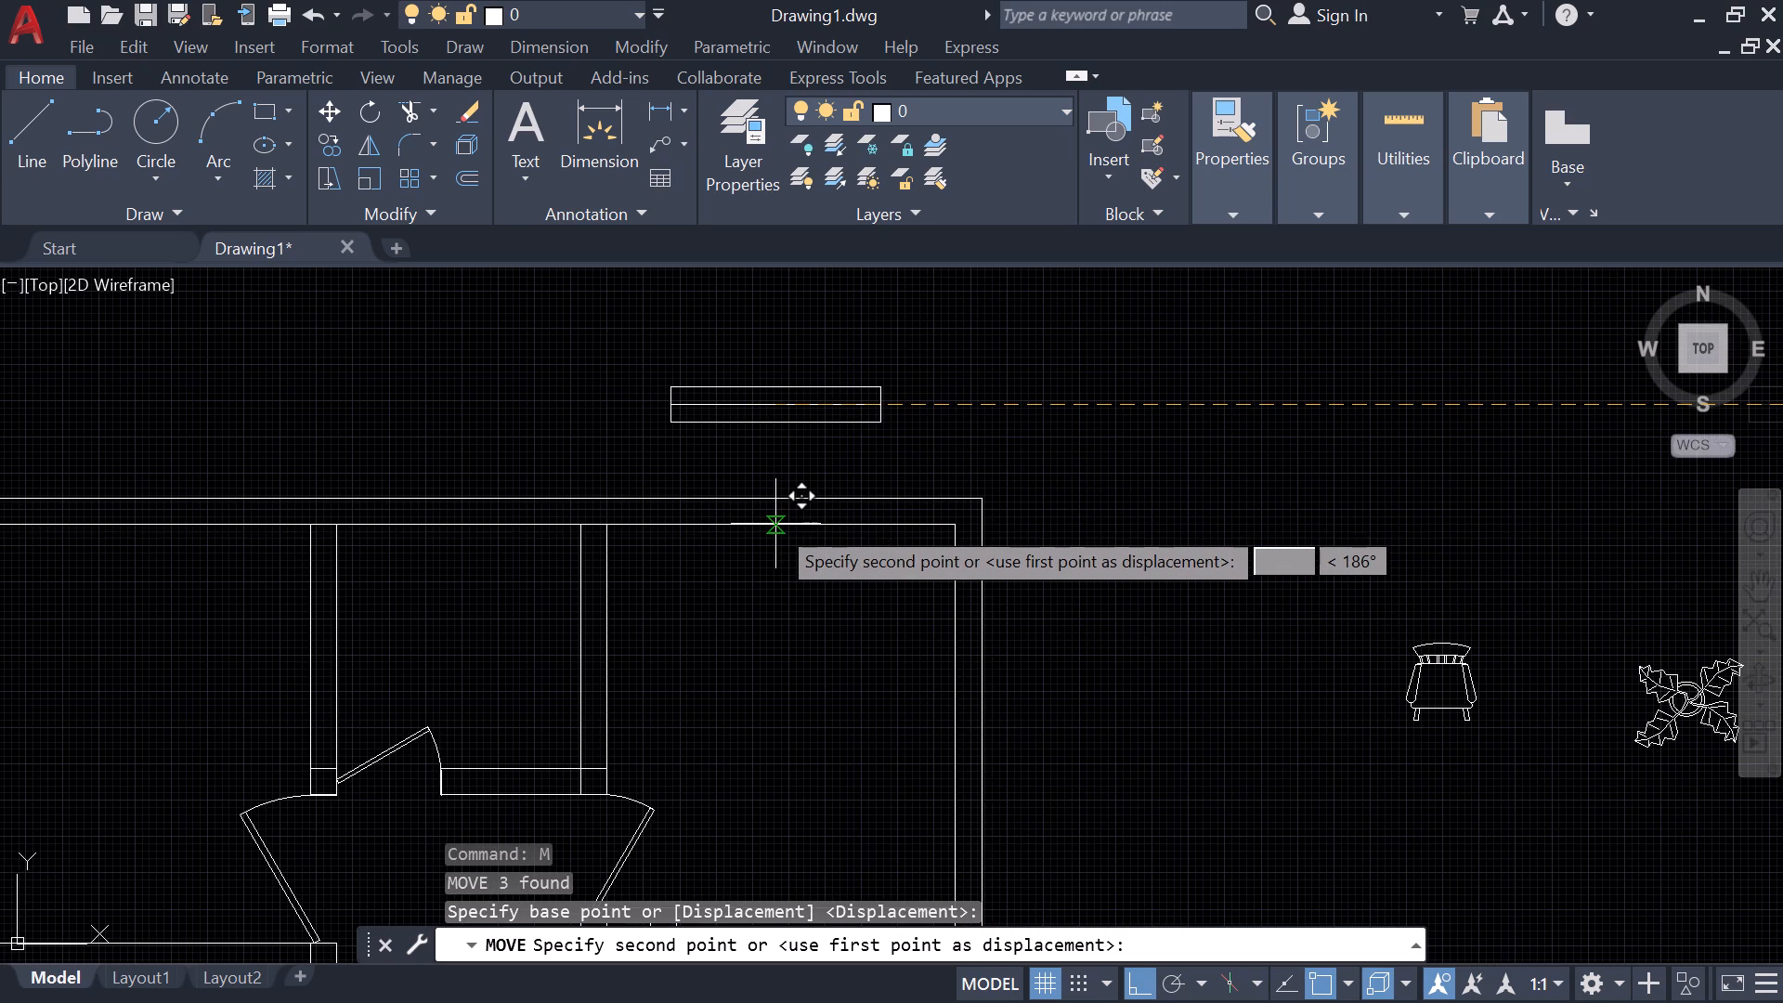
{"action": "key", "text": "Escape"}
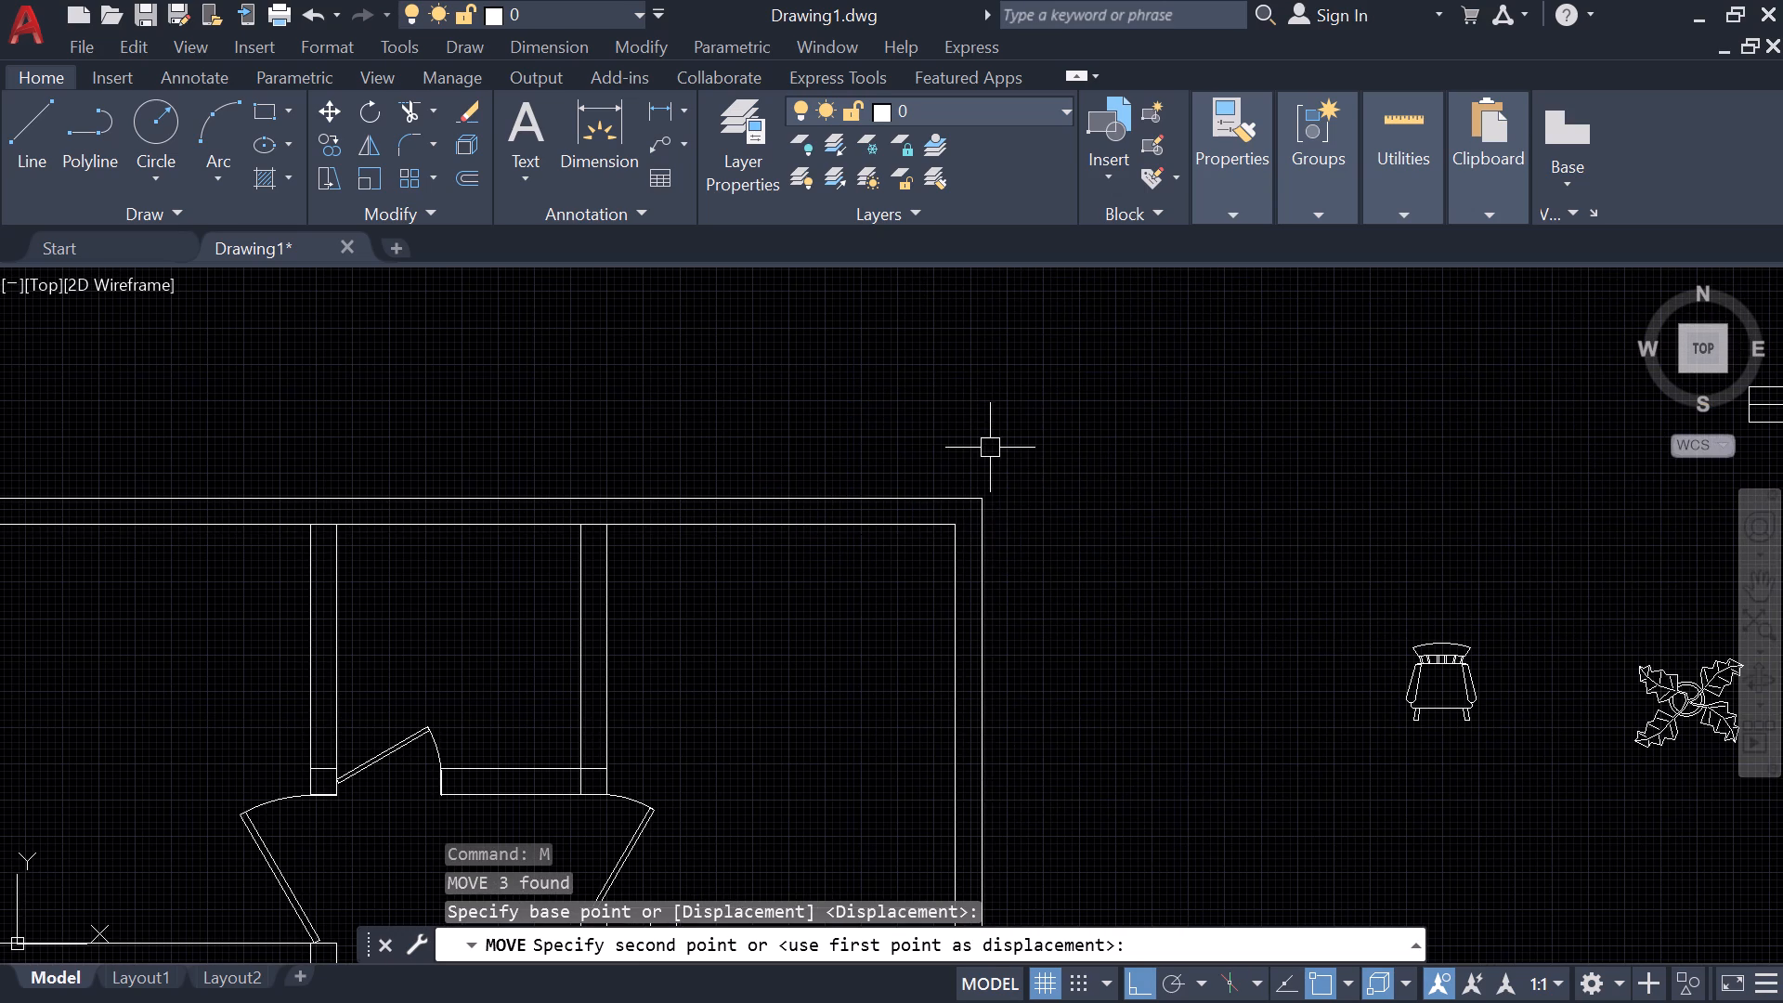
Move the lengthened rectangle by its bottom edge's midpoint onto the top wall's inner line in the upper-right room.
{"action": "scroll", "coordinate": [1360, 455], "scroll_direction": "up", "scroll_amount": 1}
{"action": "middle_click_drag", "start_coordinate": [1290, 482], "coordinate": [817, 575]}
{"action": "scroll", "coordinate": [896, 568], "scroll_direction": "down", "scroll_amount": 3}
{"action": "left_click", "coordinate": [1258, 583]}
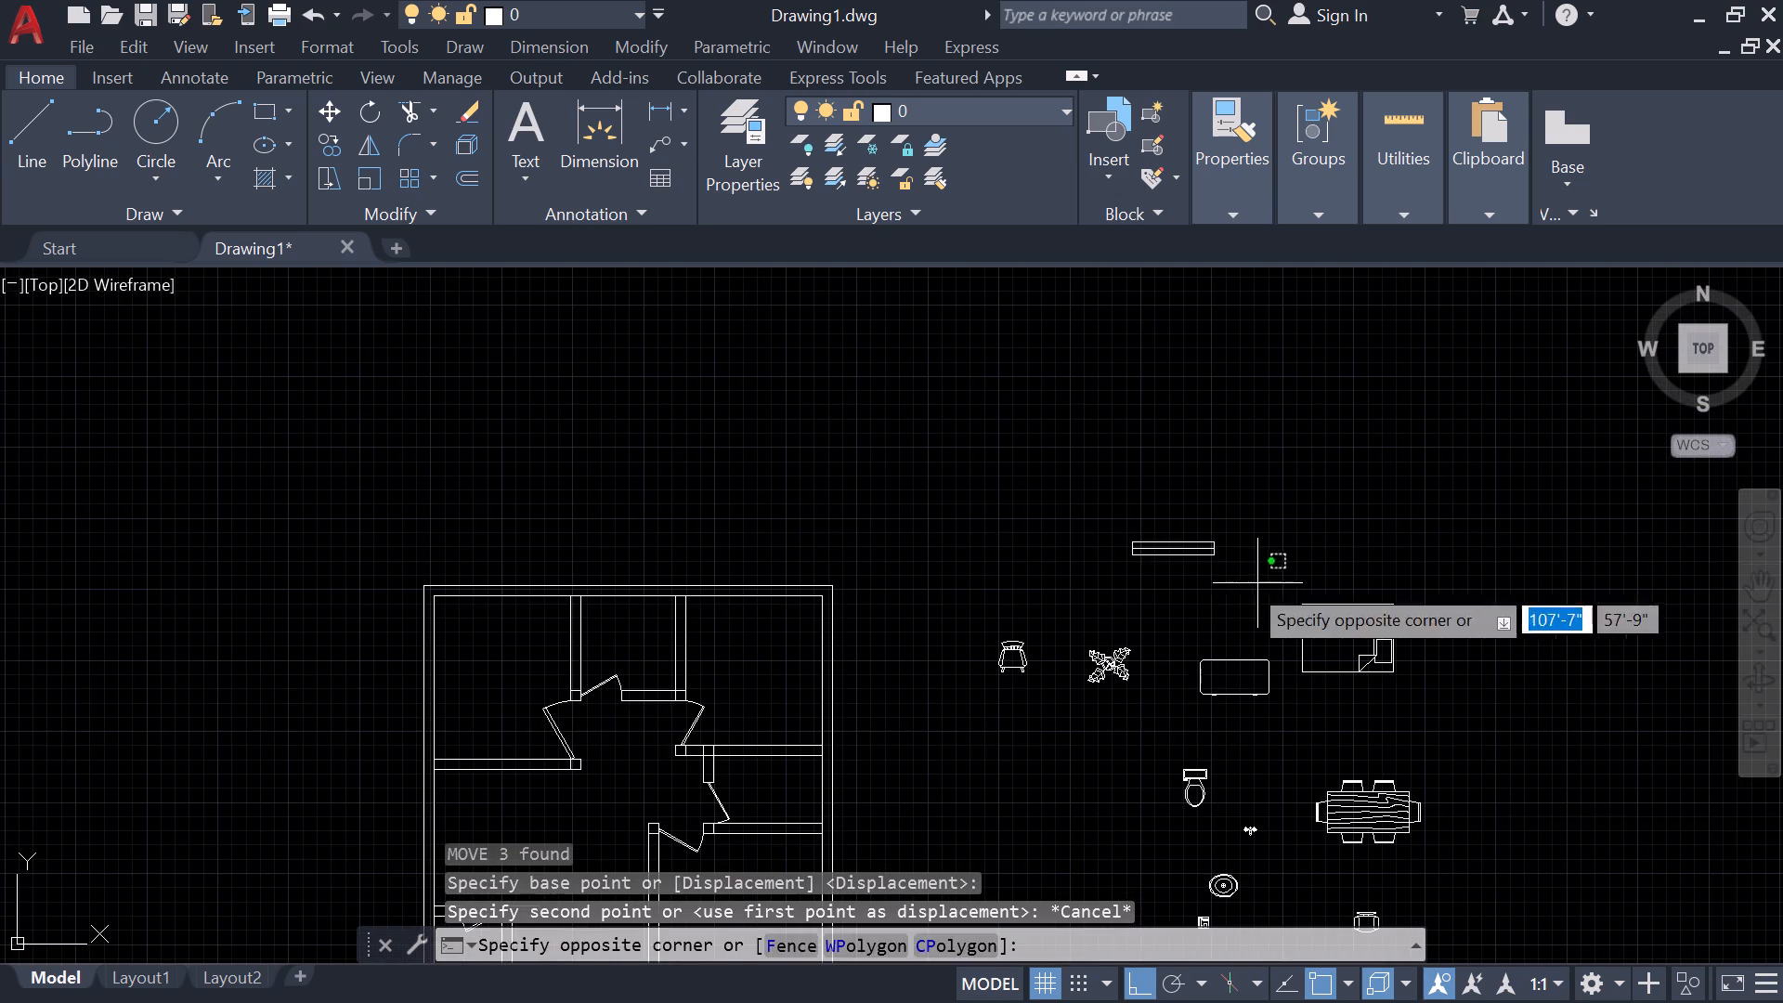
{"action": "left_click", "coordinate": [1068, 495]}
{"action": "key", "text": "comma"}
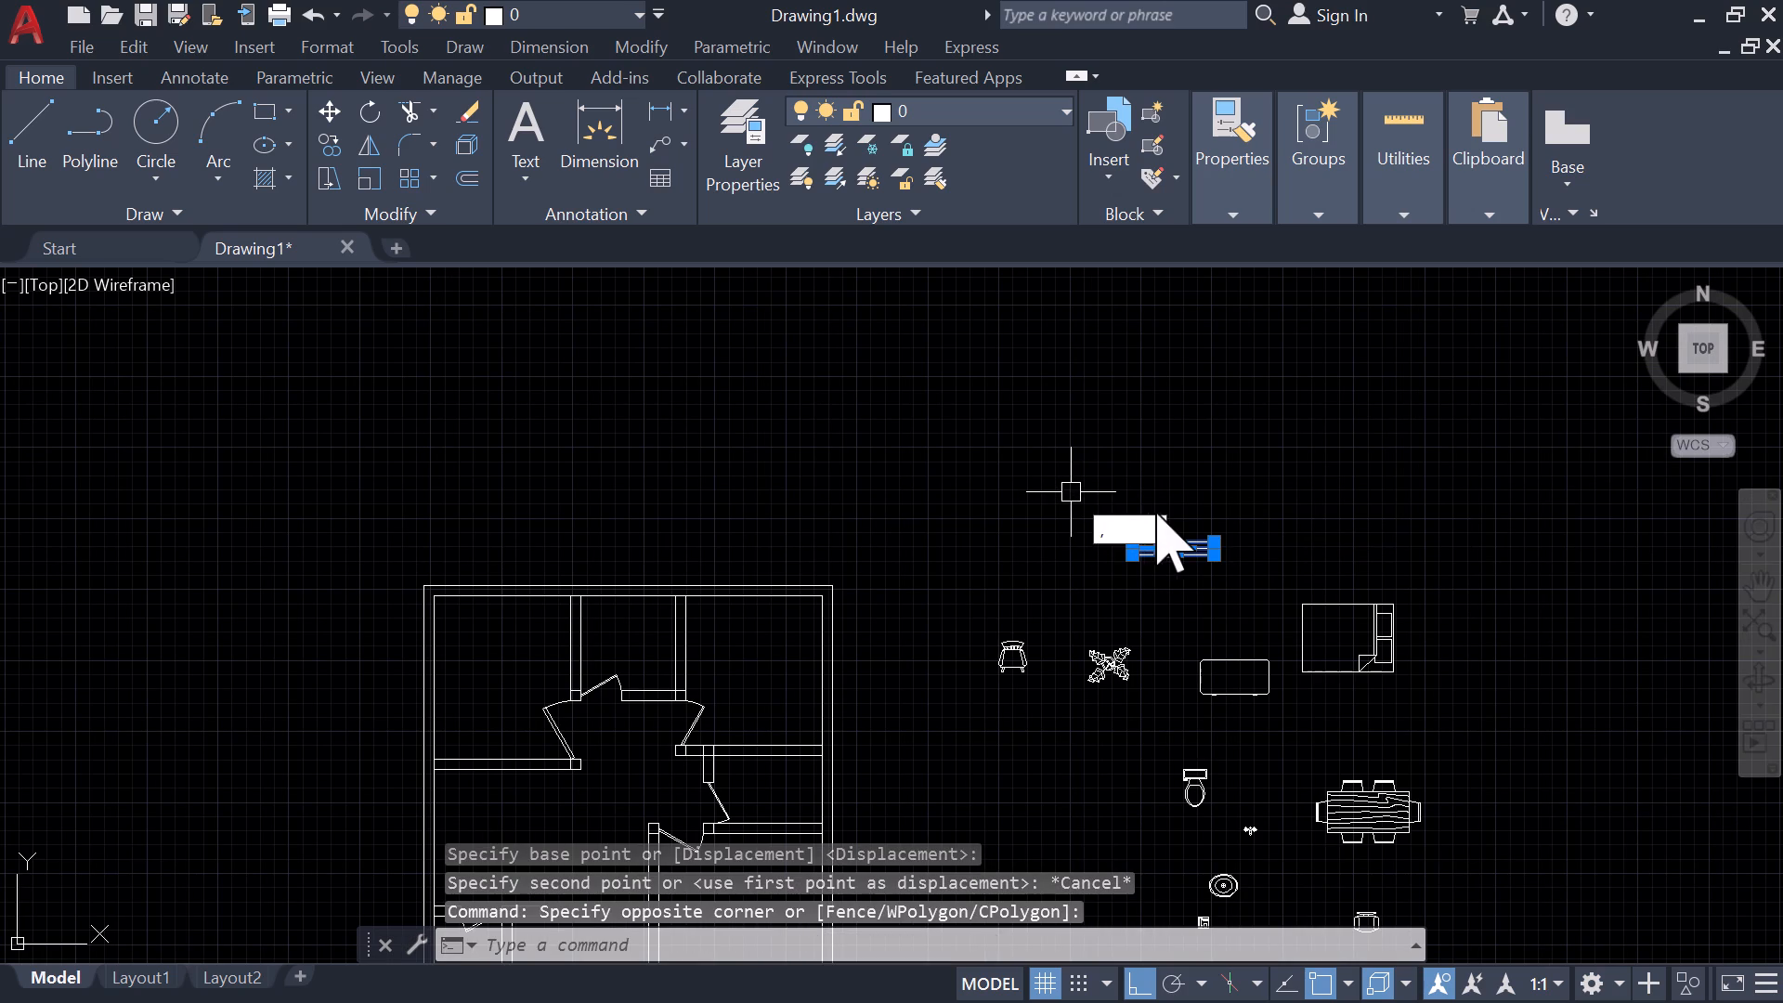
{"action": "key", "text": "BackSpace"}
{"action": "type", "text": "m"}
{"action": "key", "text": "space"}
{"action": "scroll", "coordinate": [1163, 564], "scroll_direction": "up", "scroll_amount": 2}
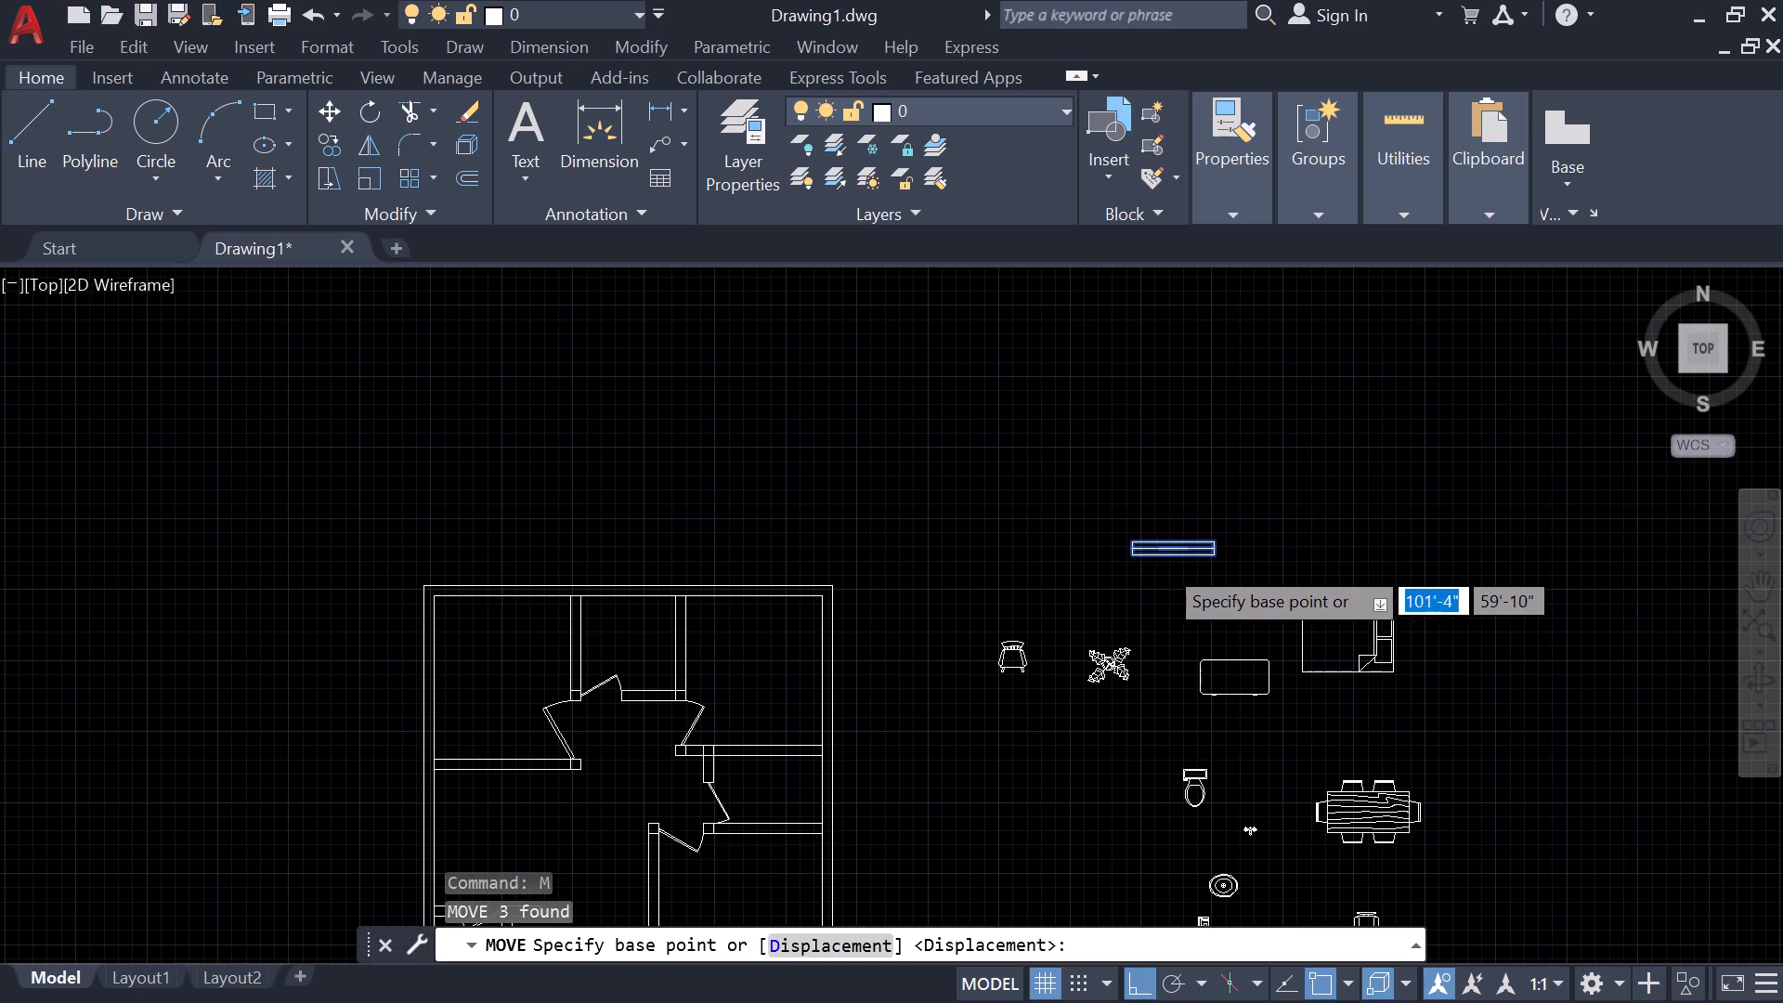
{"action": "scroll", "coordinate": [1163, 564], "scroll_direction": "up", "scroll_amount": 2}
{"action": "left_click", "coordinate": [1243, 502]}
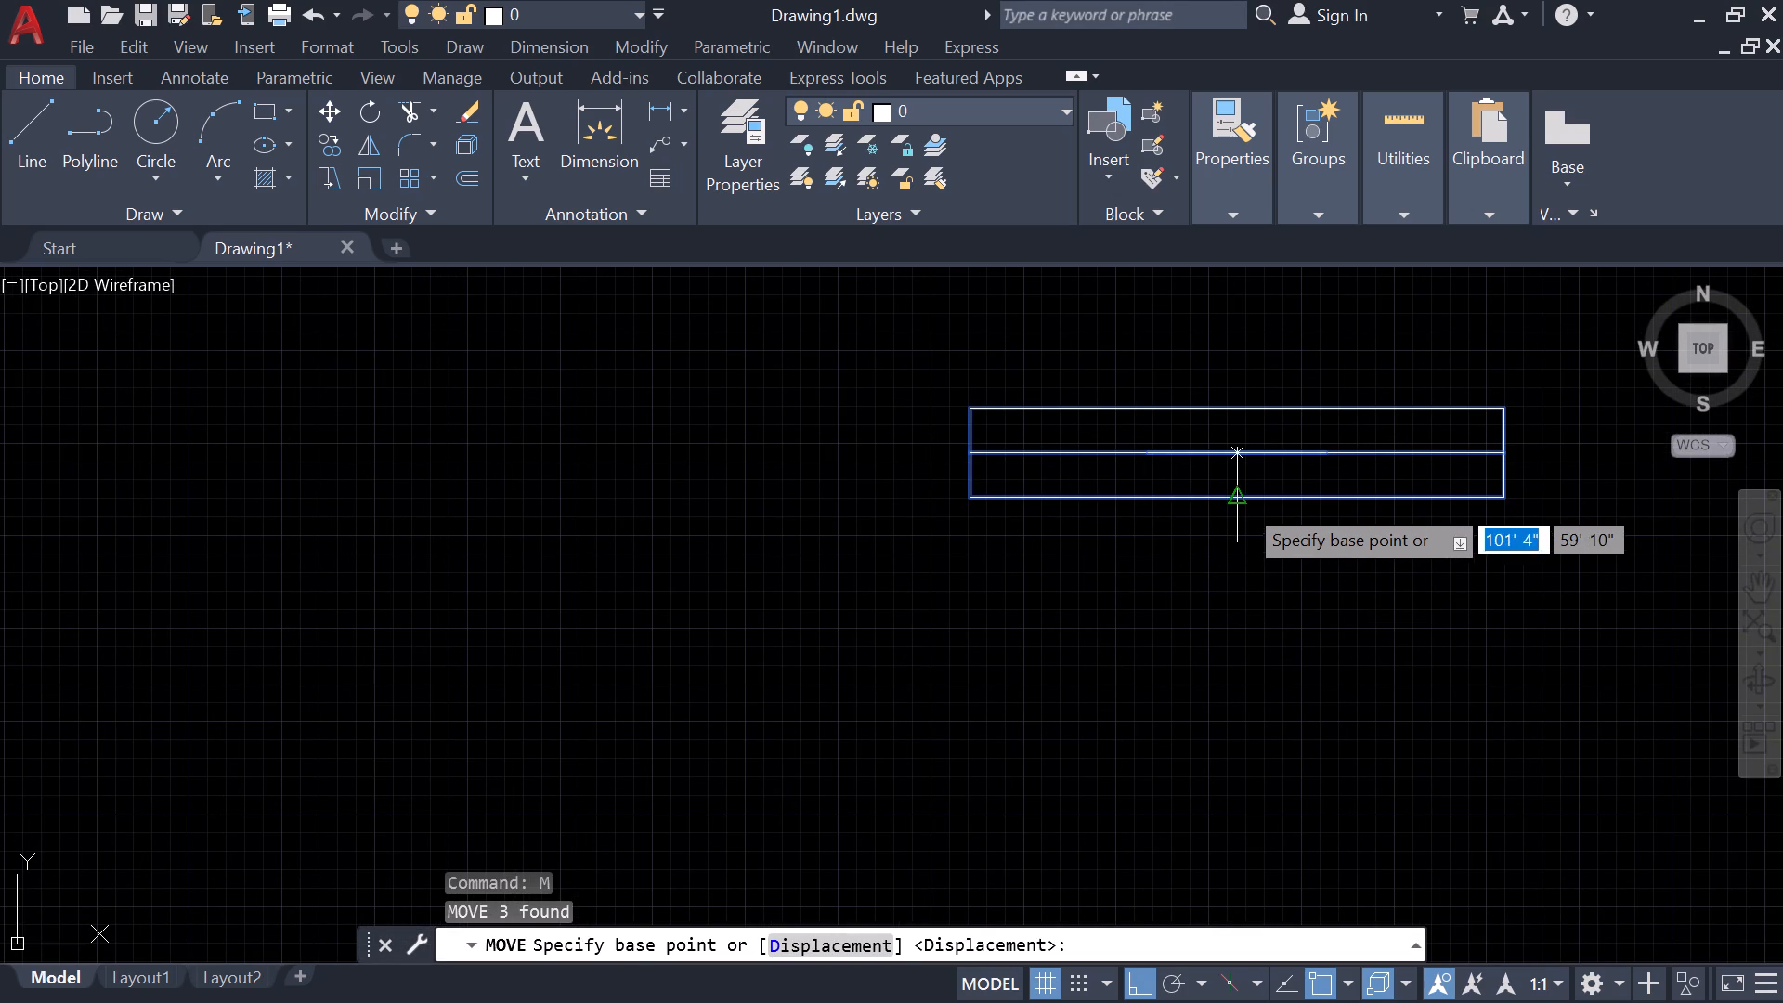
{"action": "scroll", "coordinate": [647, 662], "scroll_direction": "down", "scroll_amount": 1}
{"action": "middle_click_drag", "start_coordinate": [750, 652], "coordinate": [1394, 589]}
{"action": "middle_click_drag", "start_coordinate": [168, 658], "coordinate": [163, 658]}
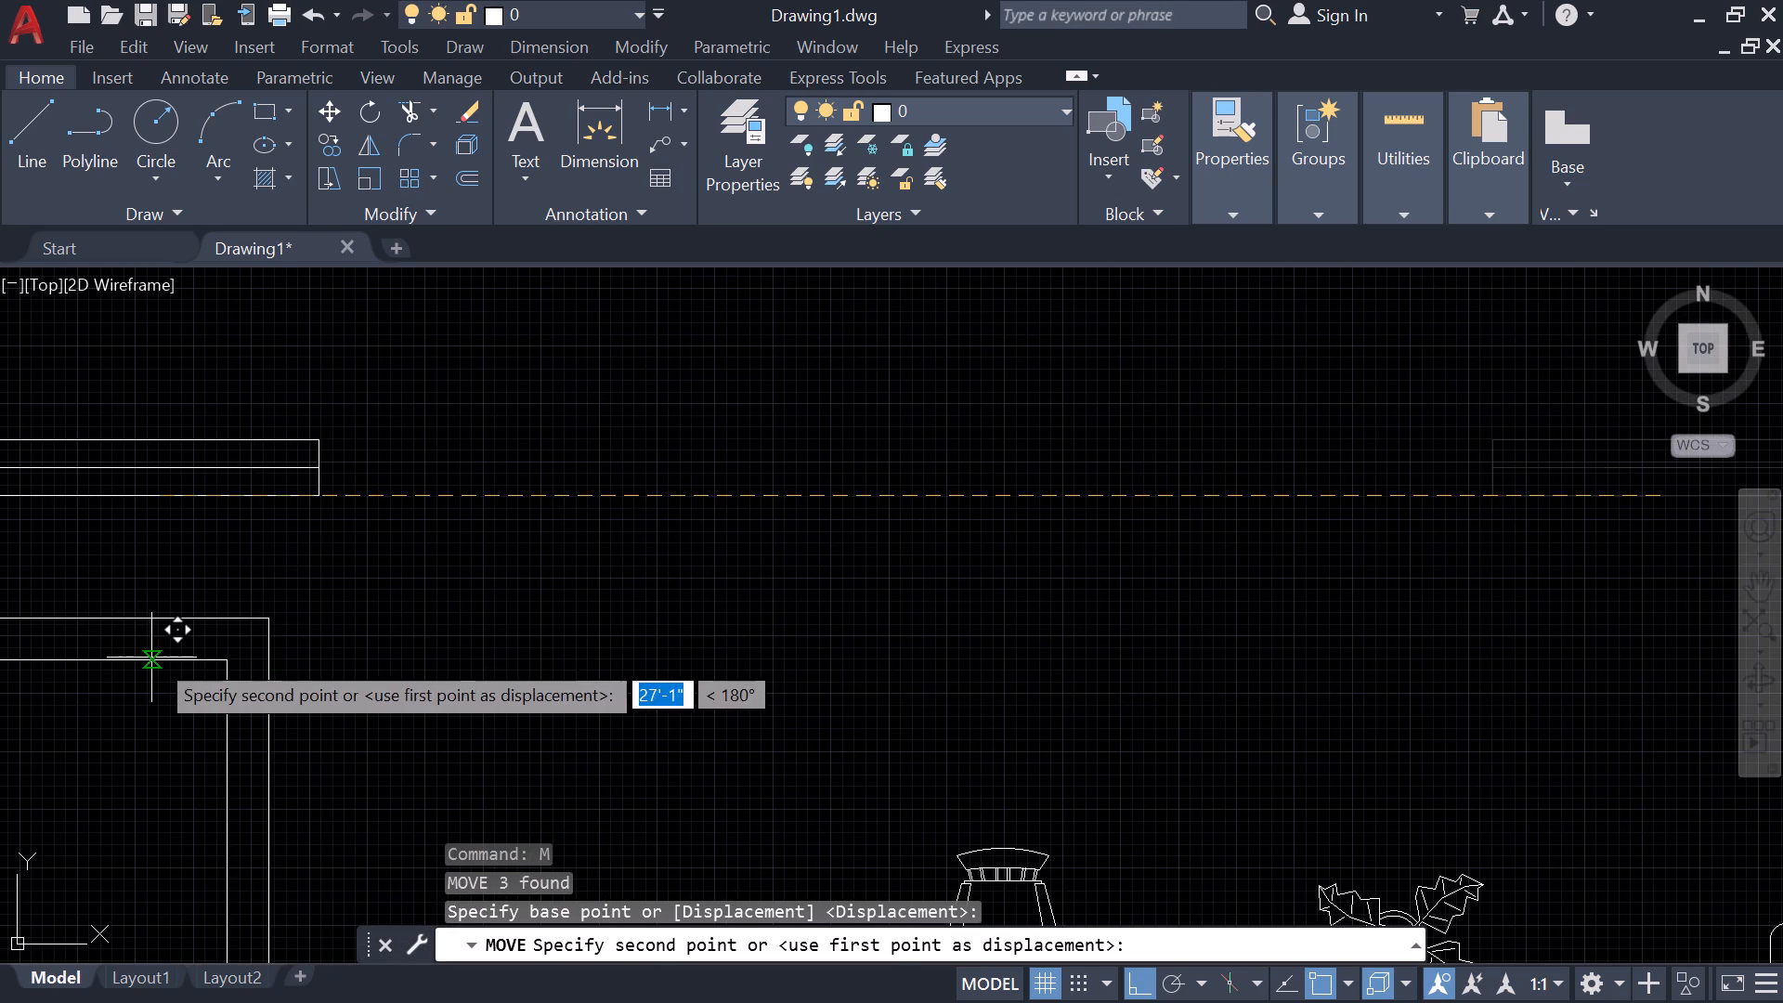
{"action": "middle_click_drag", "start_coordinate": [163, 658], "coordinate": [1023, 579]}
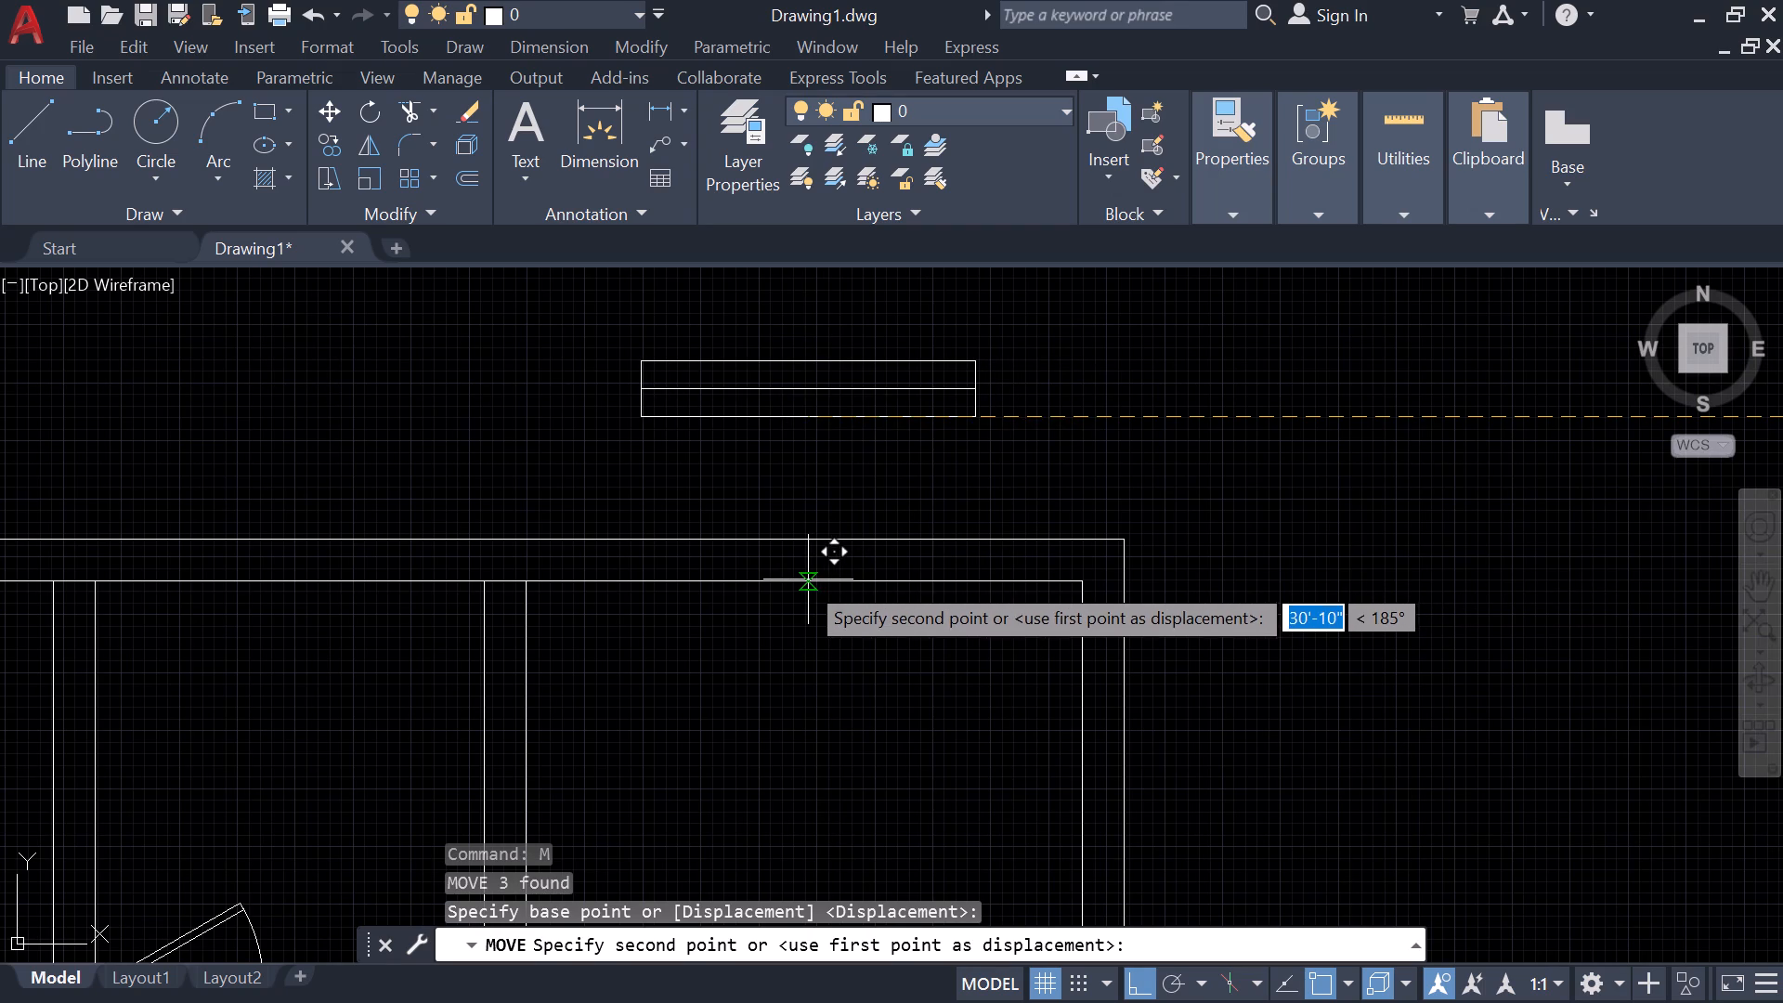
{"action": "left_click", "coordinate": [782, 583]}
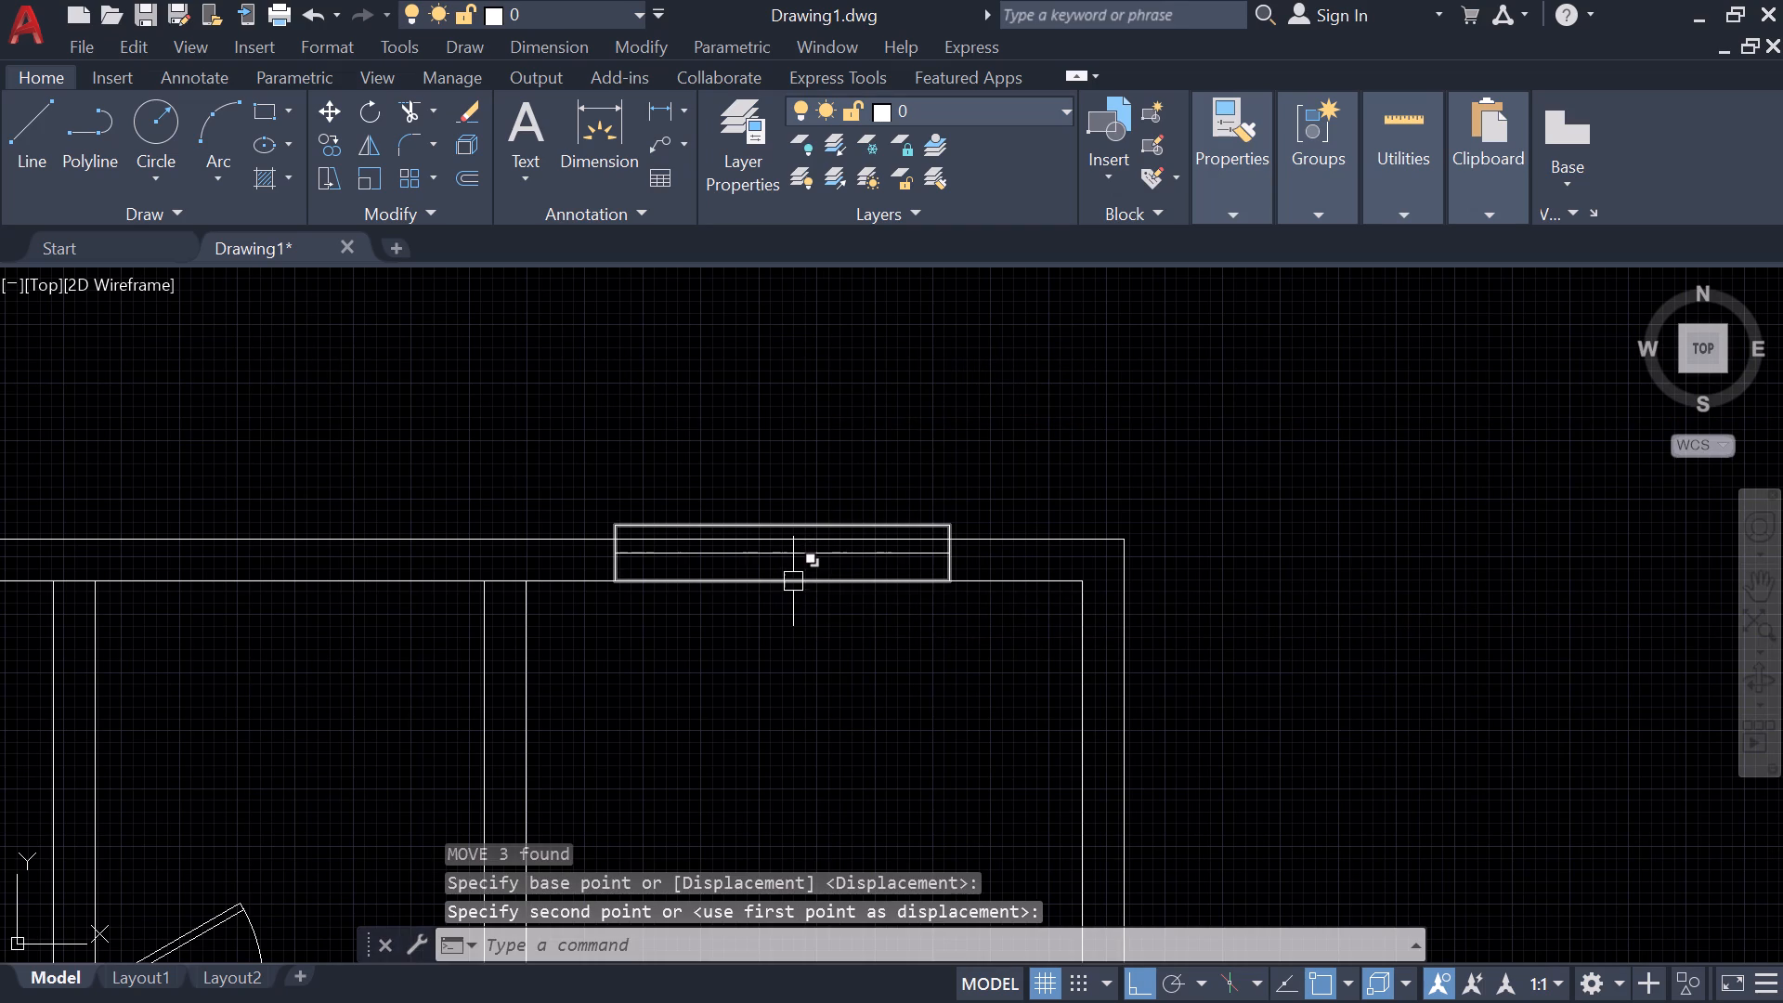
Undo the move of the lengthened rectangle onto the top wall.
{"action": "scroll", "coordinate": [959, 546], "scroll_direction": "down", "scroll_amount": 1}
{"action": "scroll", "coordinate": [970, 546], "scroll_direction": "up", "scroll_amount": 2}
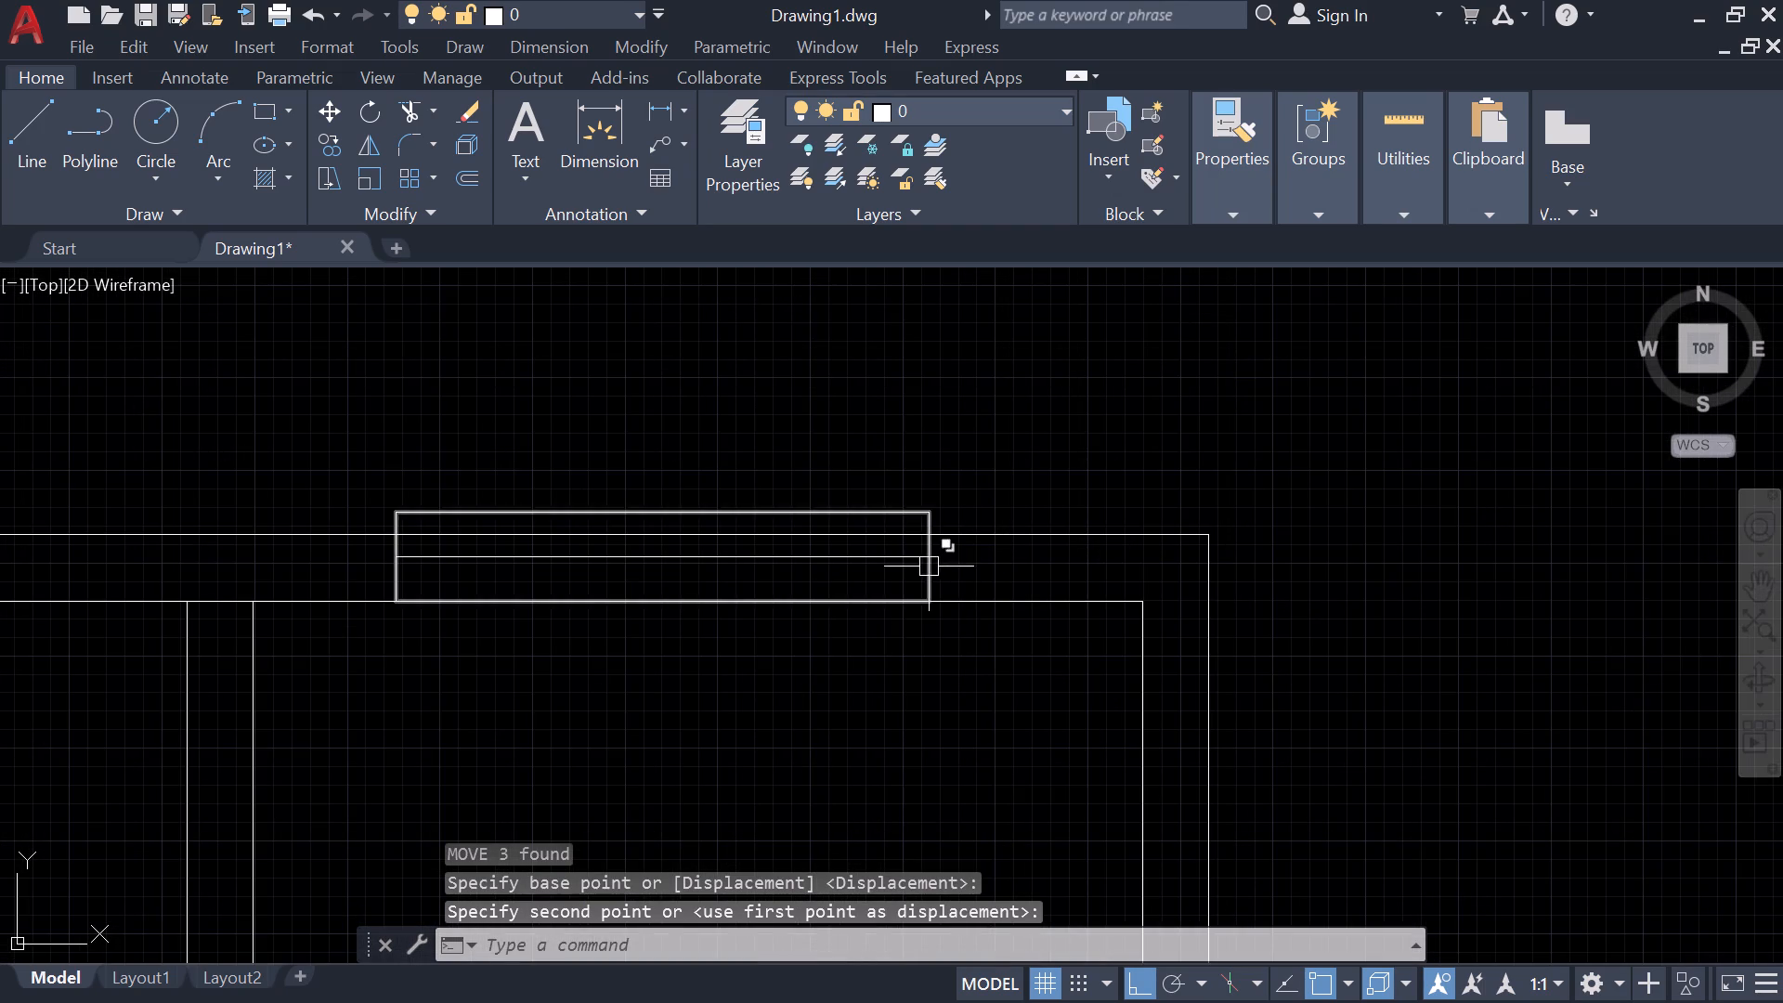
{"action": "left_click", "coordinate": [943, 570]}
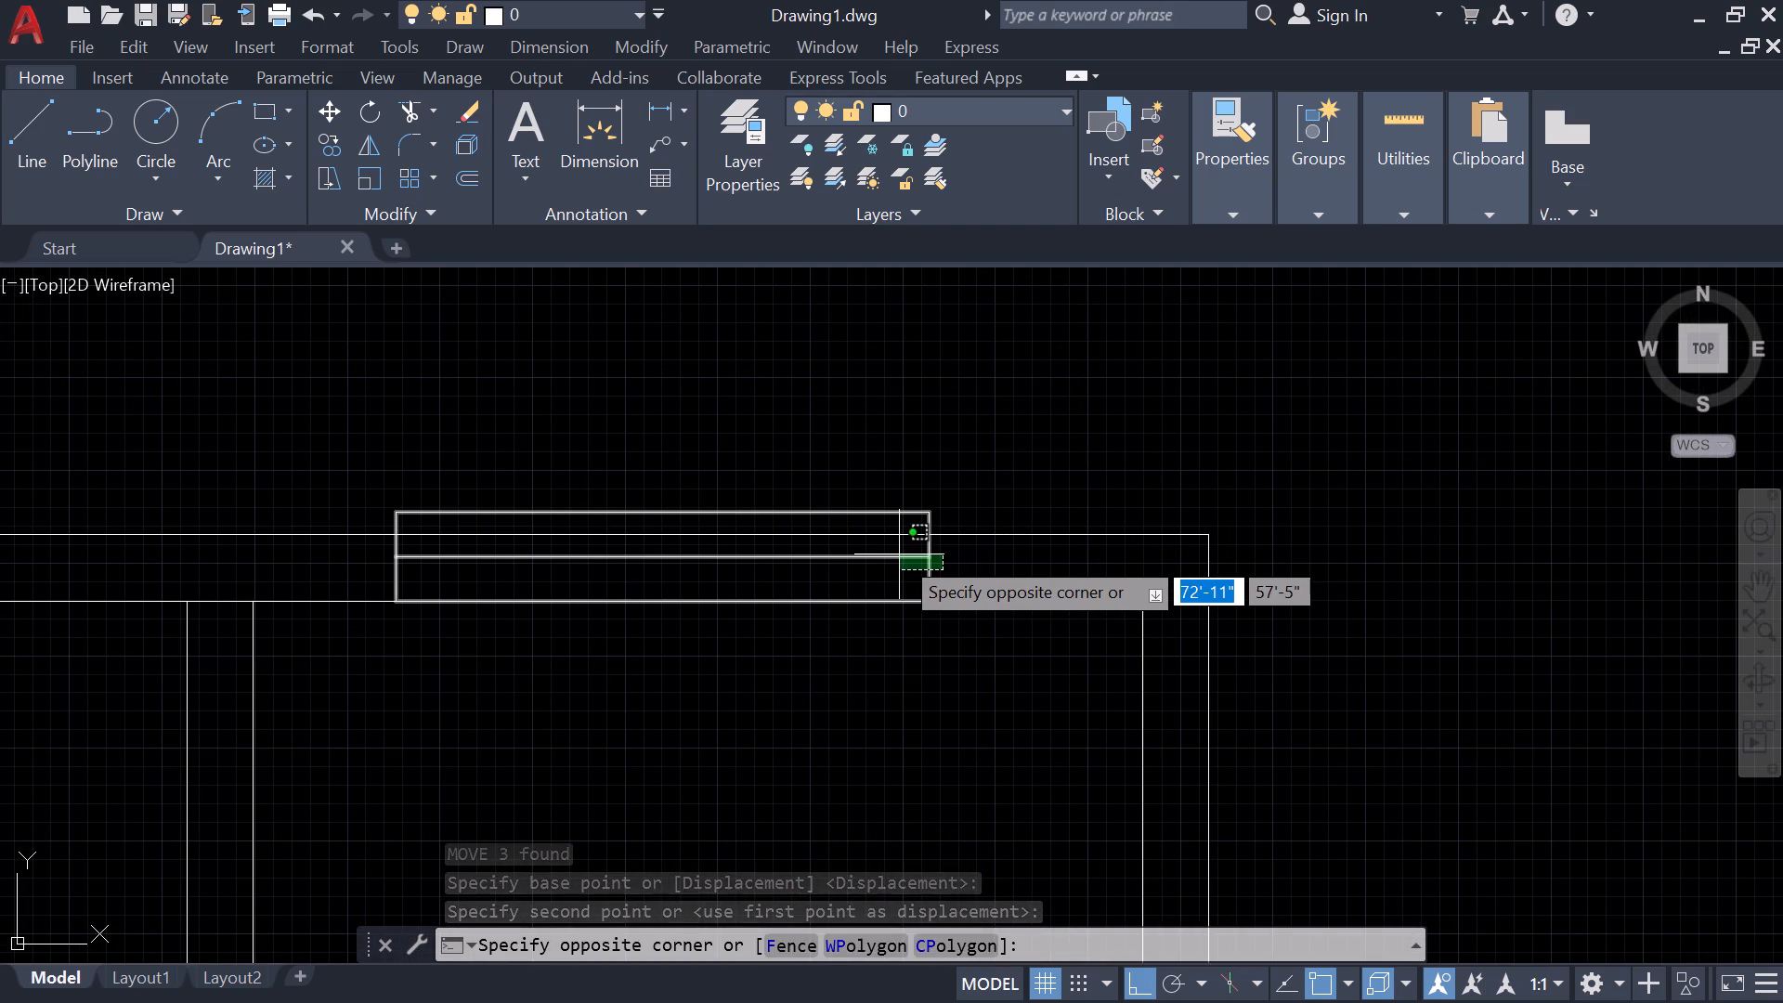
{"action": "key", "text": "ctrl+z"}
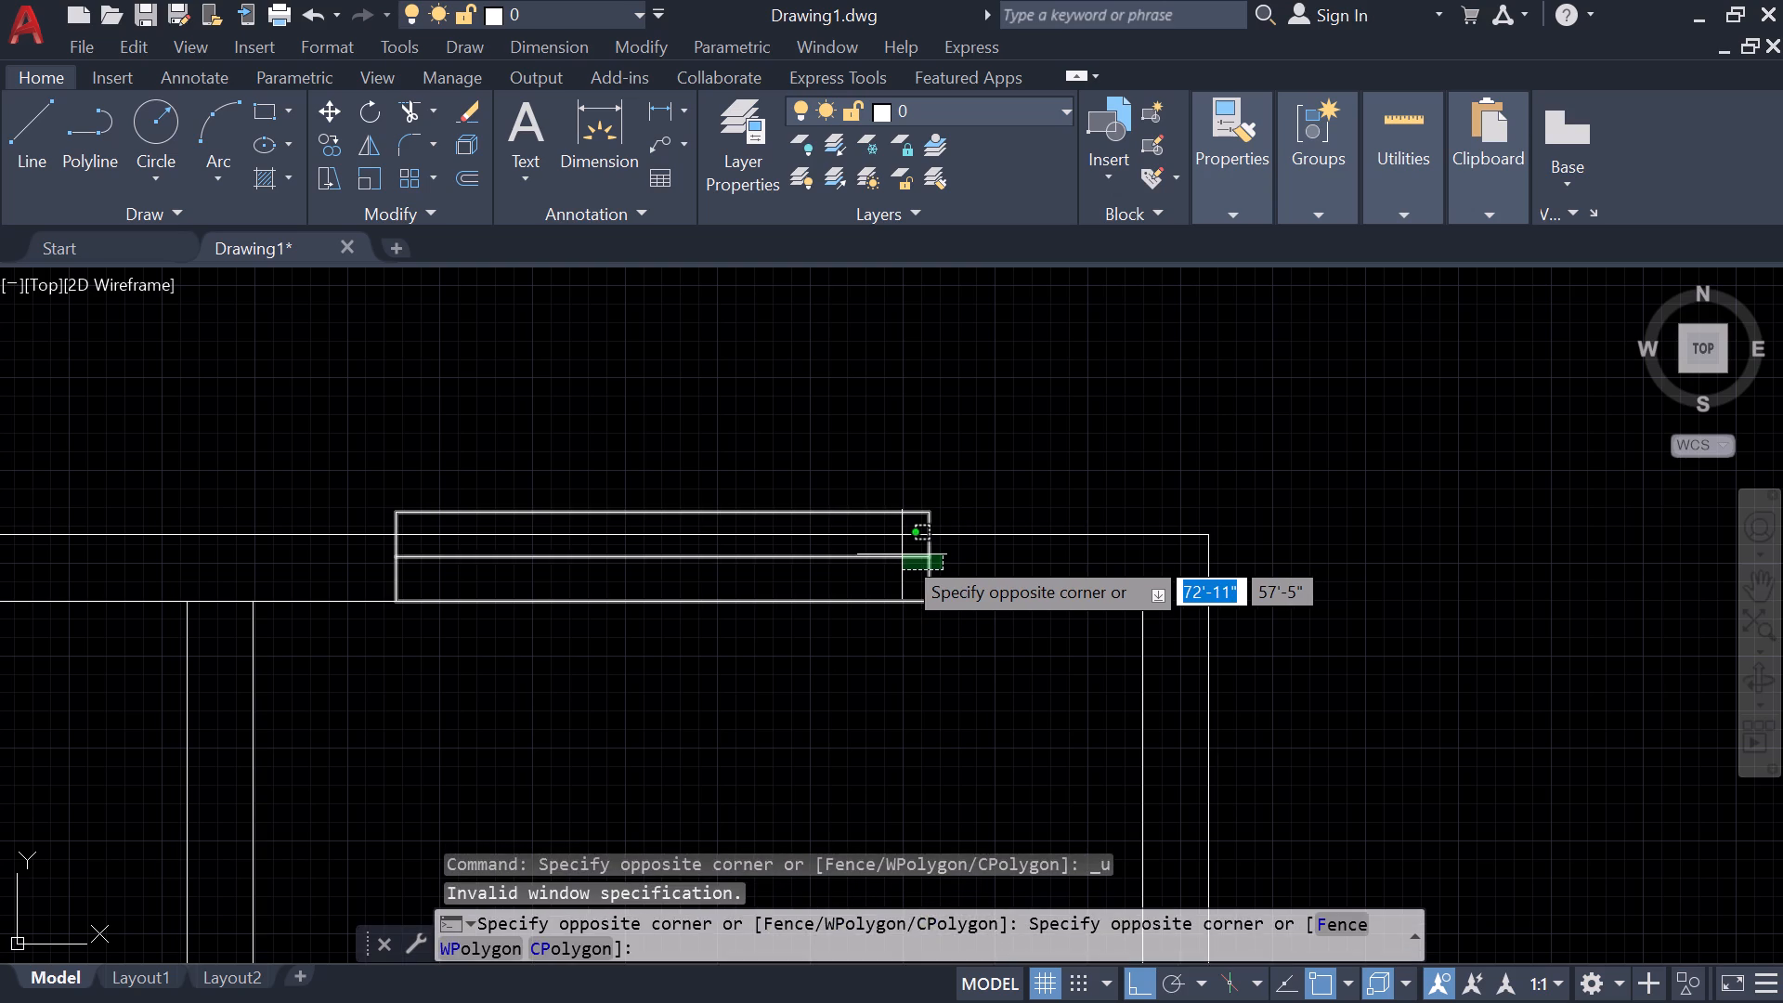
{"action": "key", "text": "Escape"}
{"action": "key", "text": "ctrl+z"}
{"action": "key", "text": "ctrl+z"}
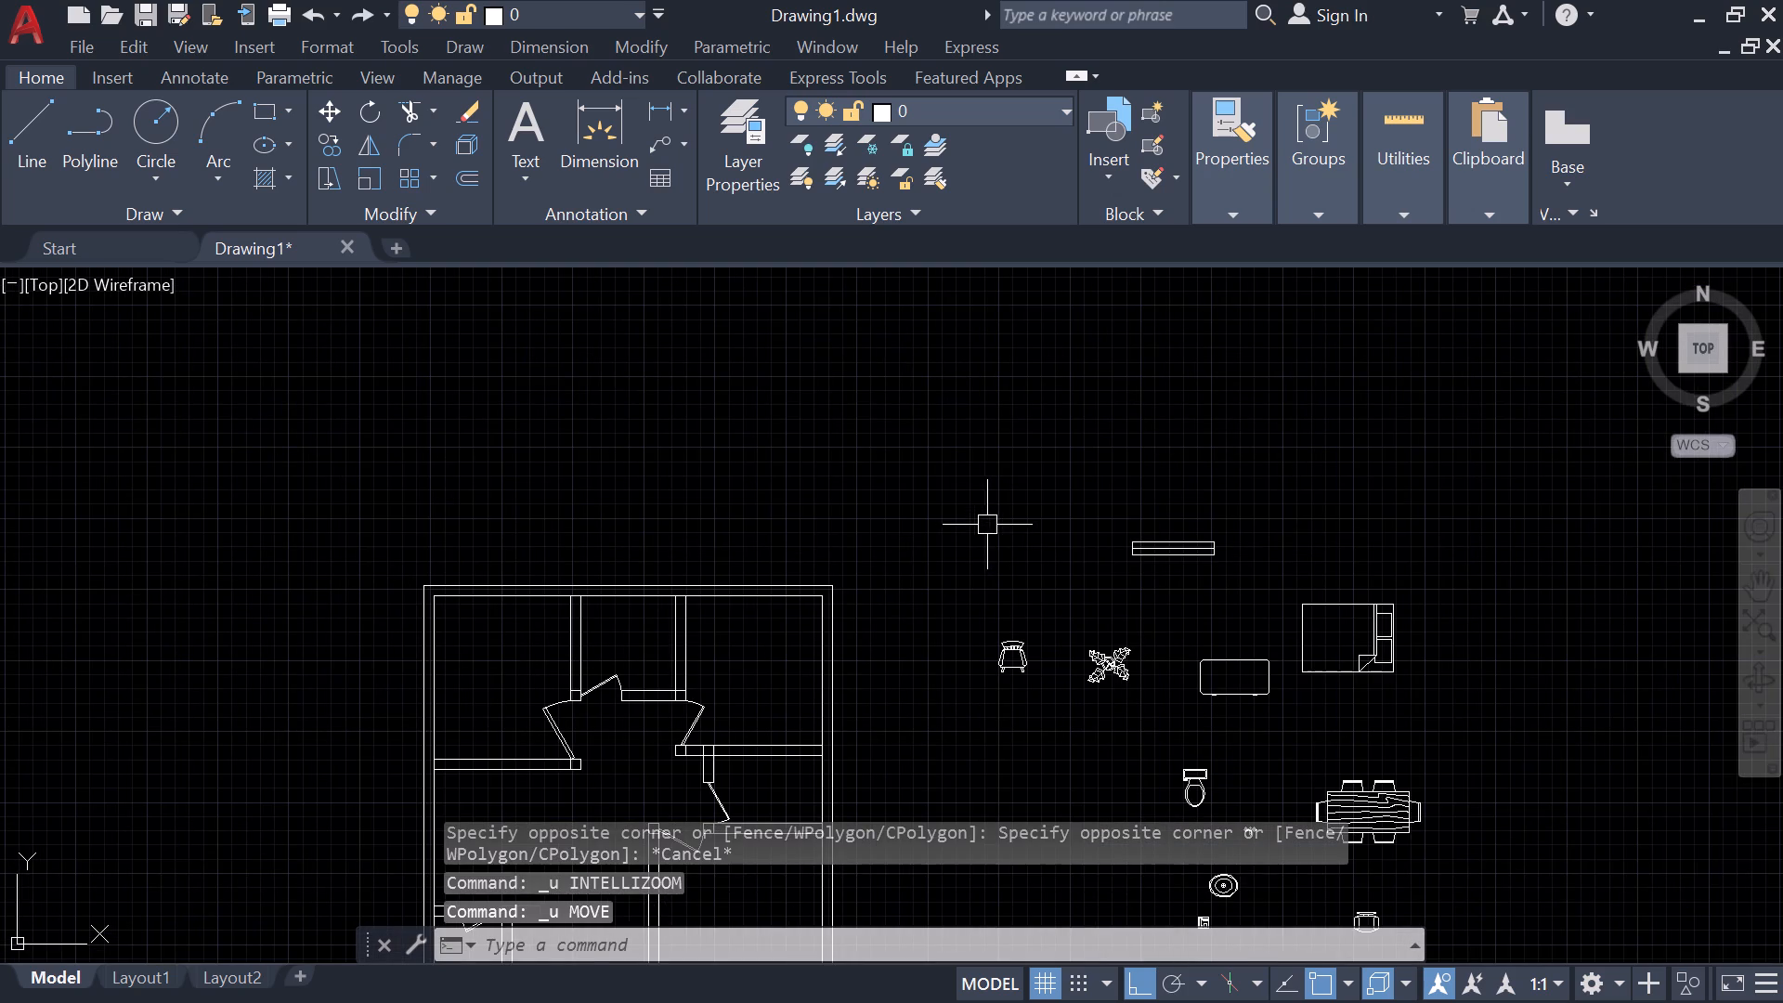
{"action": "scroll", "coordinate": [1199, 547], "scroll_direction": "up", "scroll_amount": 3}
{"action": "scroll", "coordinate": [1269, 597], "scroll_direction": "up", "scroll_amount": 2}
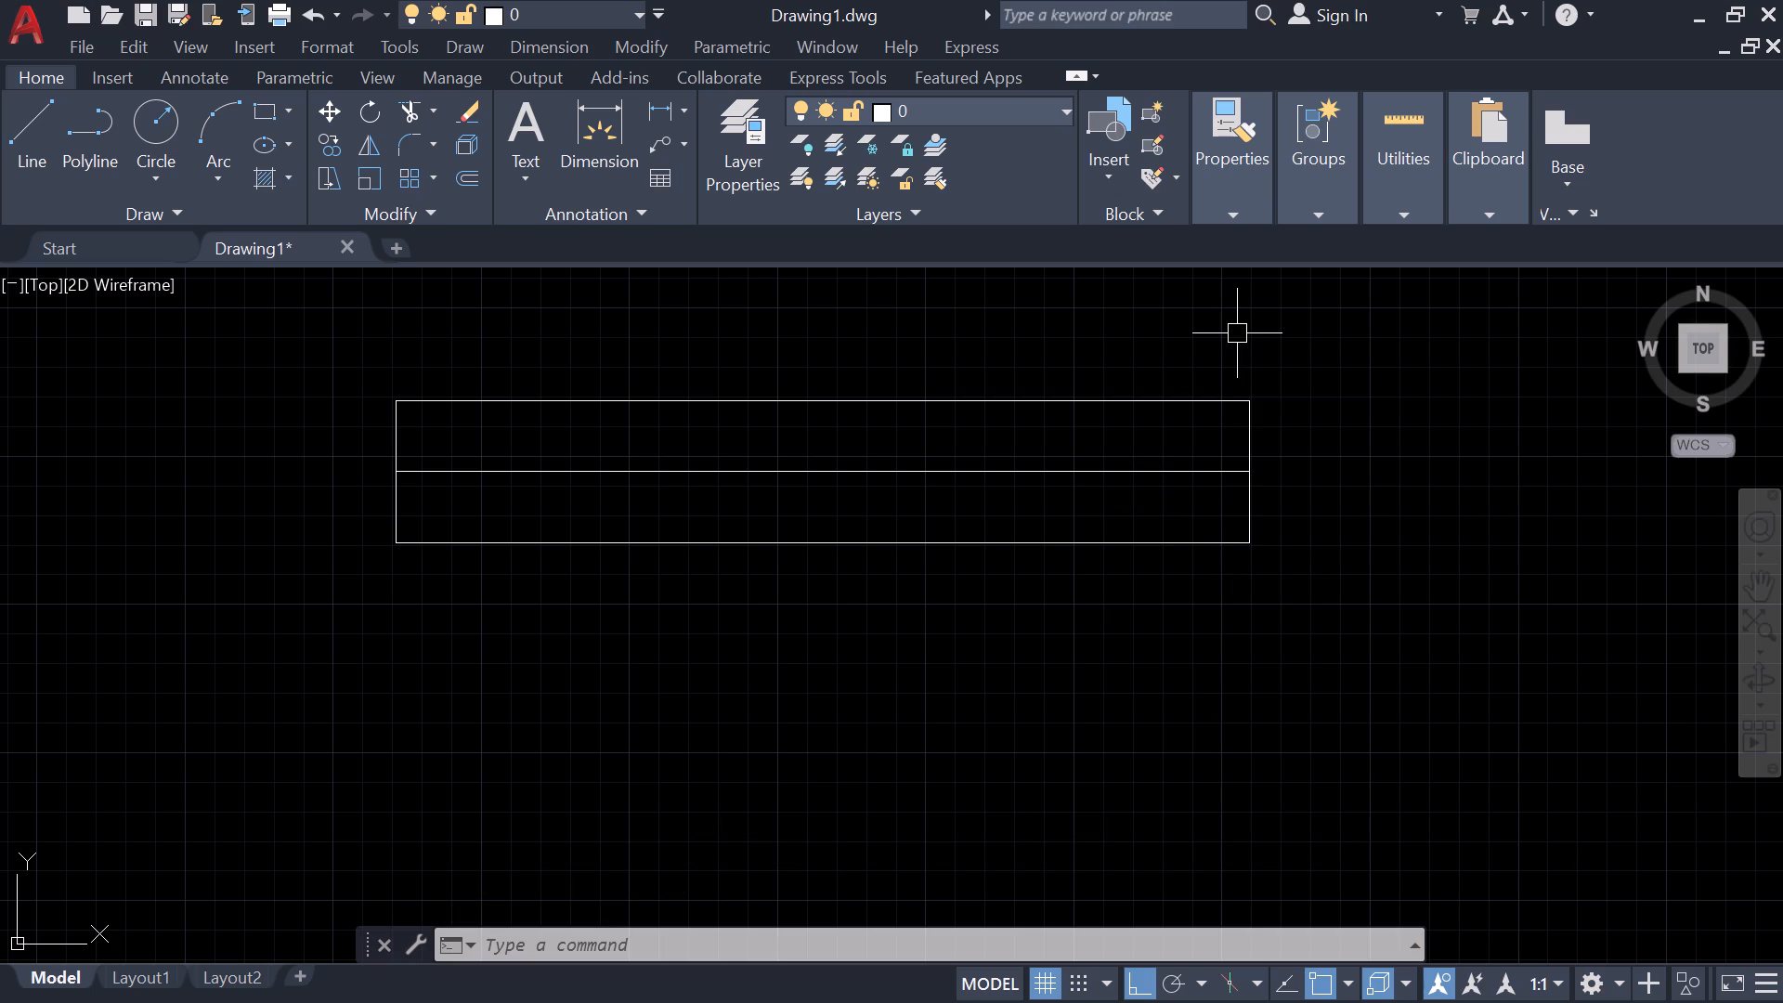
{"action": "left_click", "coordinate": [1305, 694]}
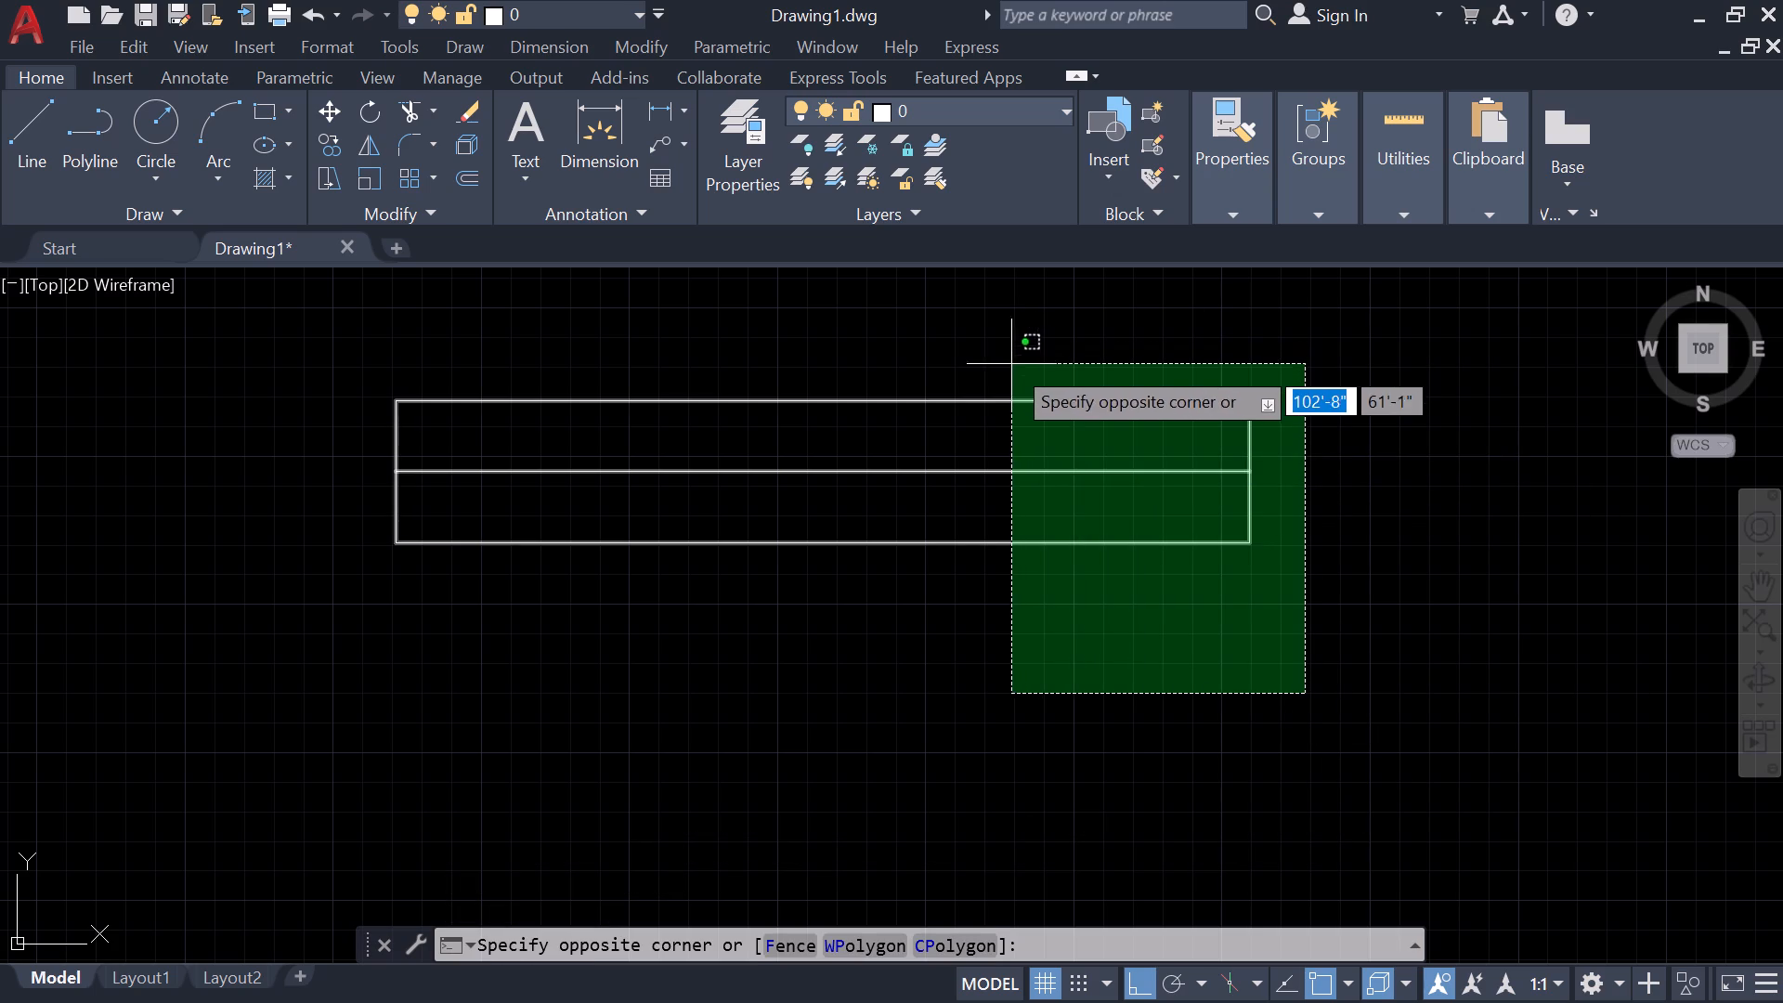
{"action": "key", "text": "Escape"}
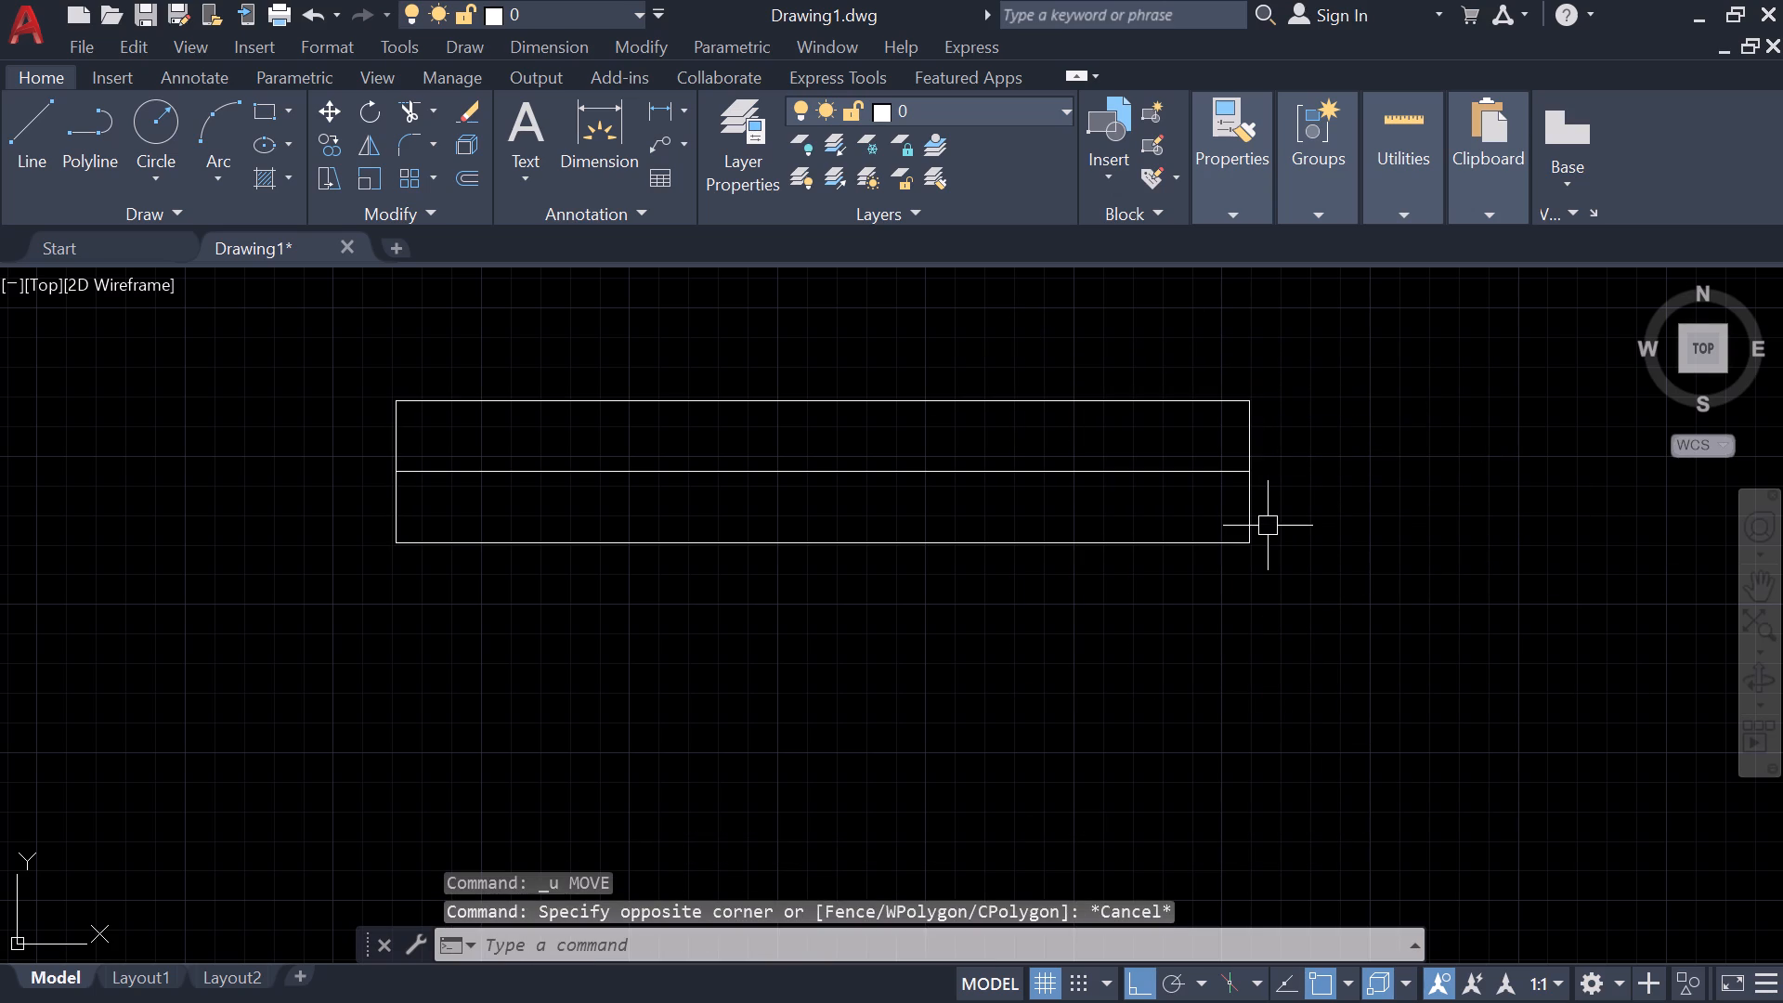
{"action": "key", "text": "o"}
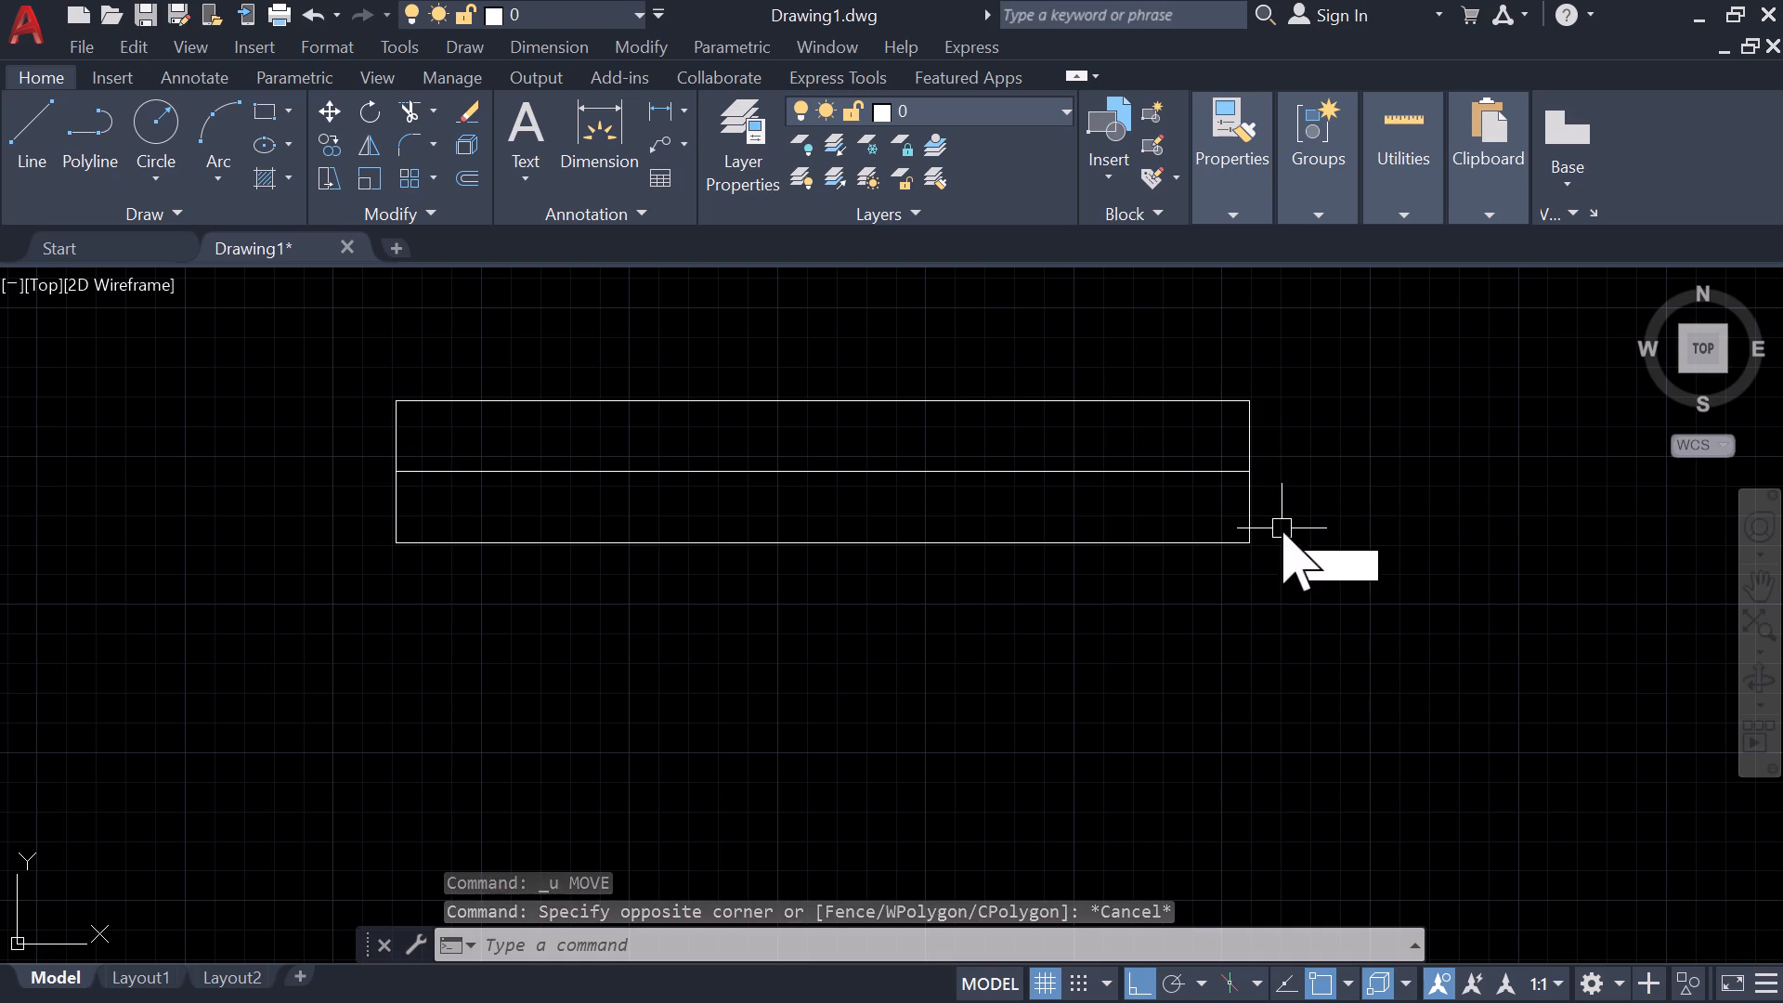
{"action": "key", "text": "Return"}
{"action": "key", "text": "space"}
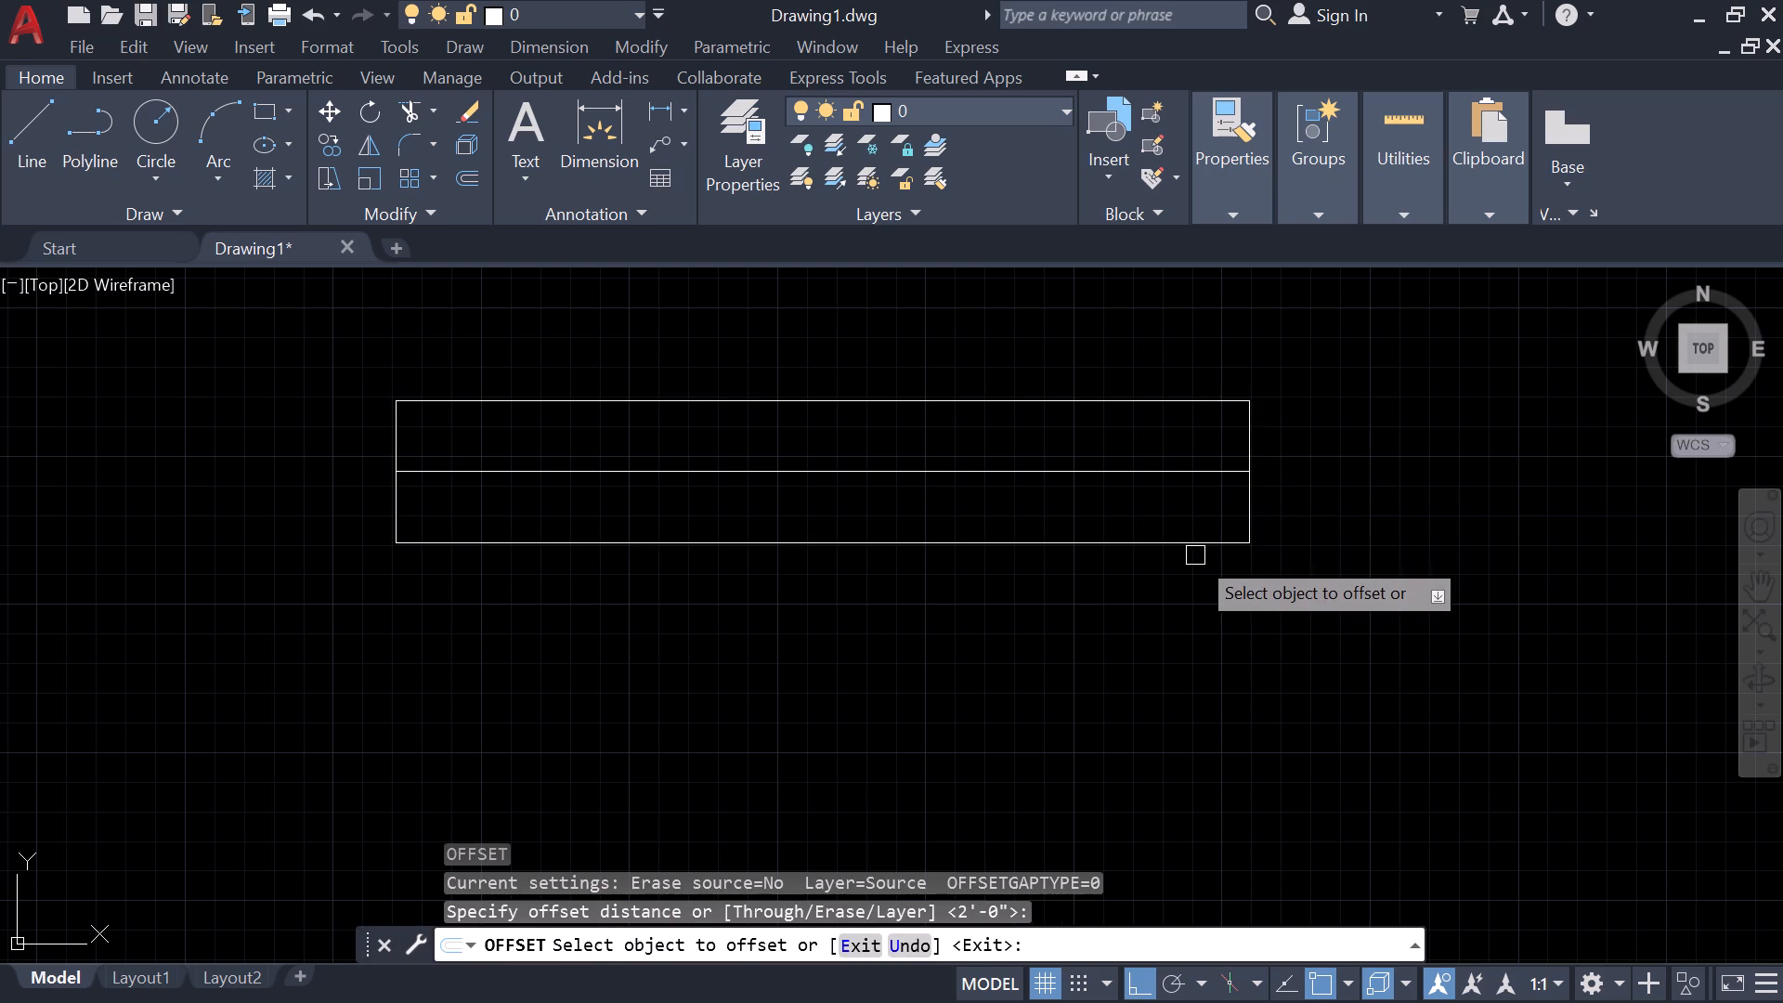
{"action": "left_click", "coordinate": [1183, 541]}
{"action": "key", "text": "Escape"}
Explode the lengthened rectangle above the furniture blocks into separate lines.
{"action": "left_click_drag", "start_coordinate": [1358, 584], "coordinate": [1369, 591]}
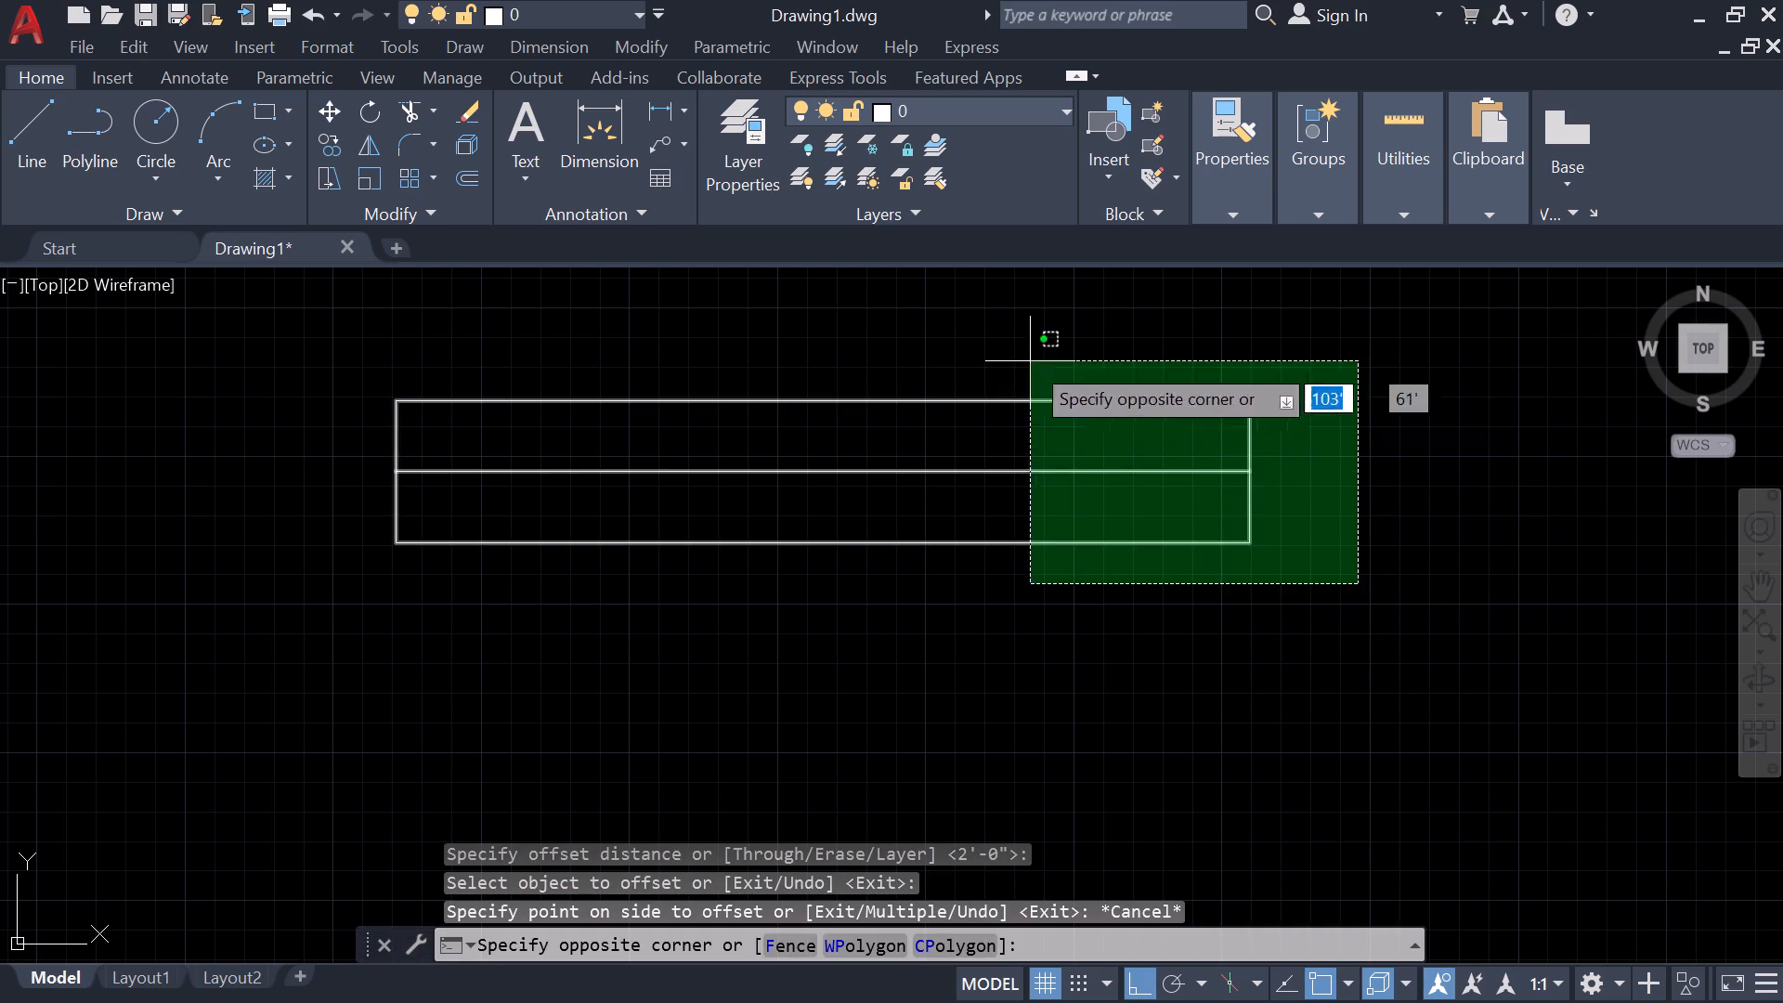
{"action": "left_click", "coordinate": [869, 327]}
{"action": "type", "text": "x"}
{"action": "key", "text": "space"}
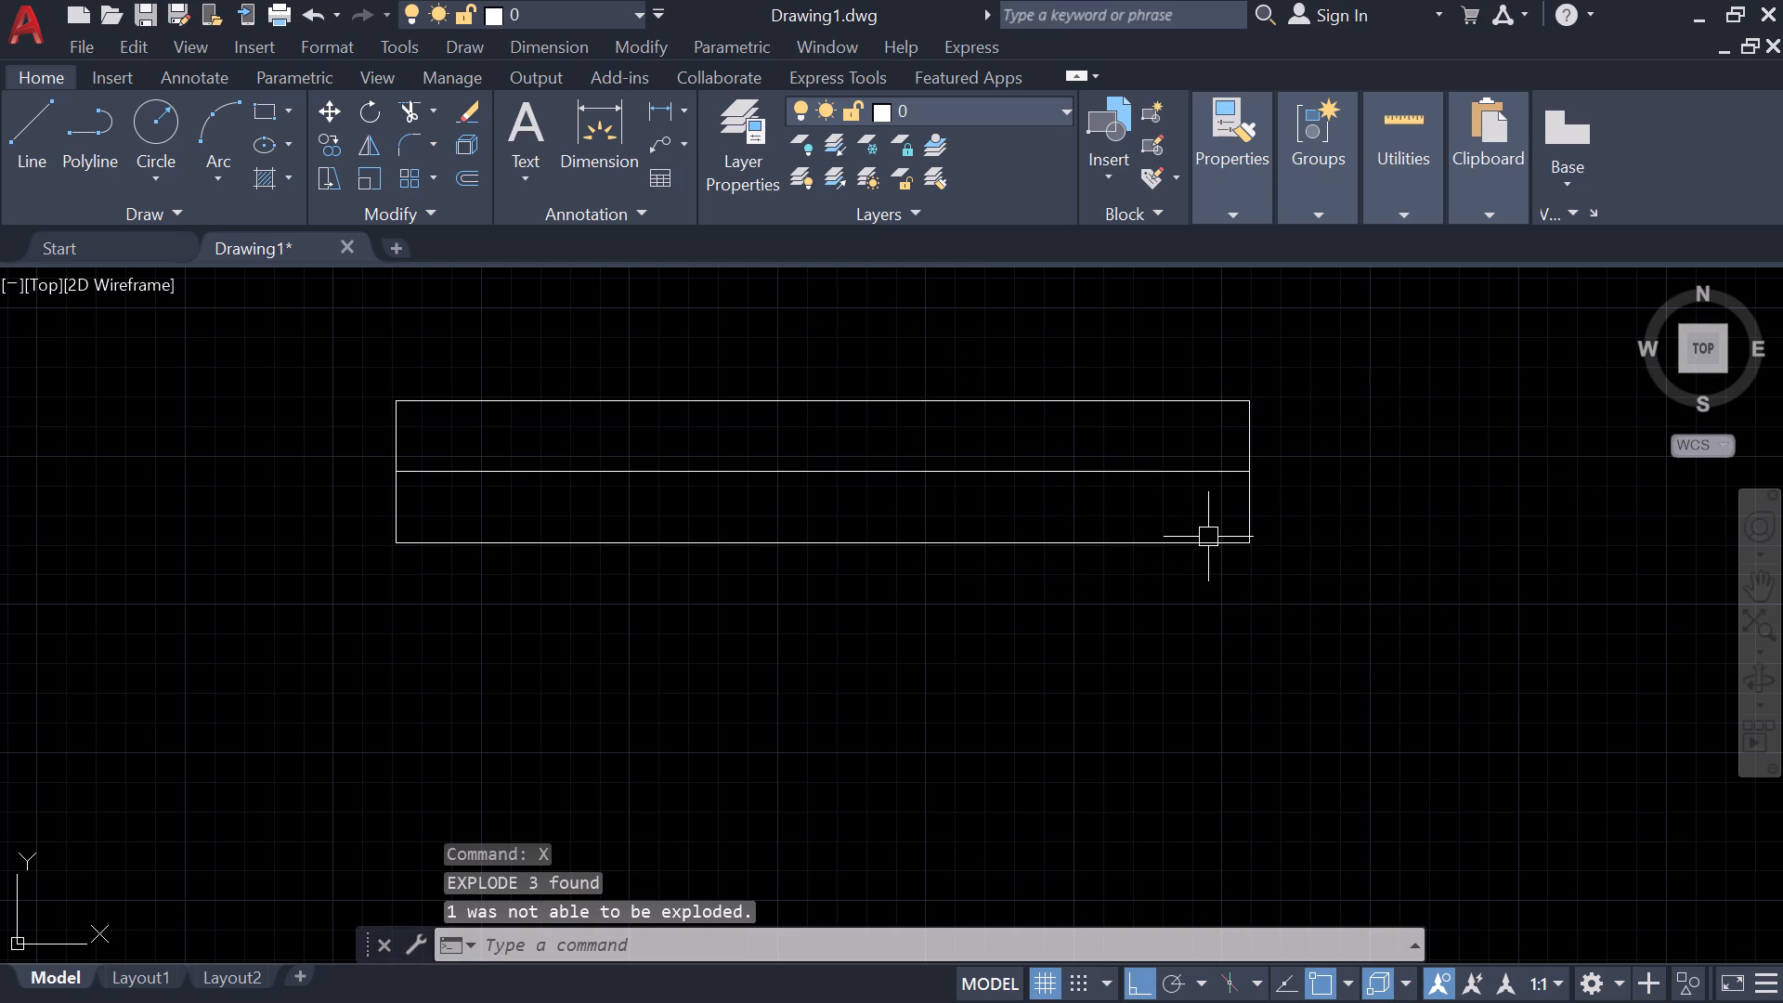
Offset the rectangle's bottom line 9" upward into the rectangle.
{"action": "key", "text": "o"}
{"action": "key", "text": "Return"}
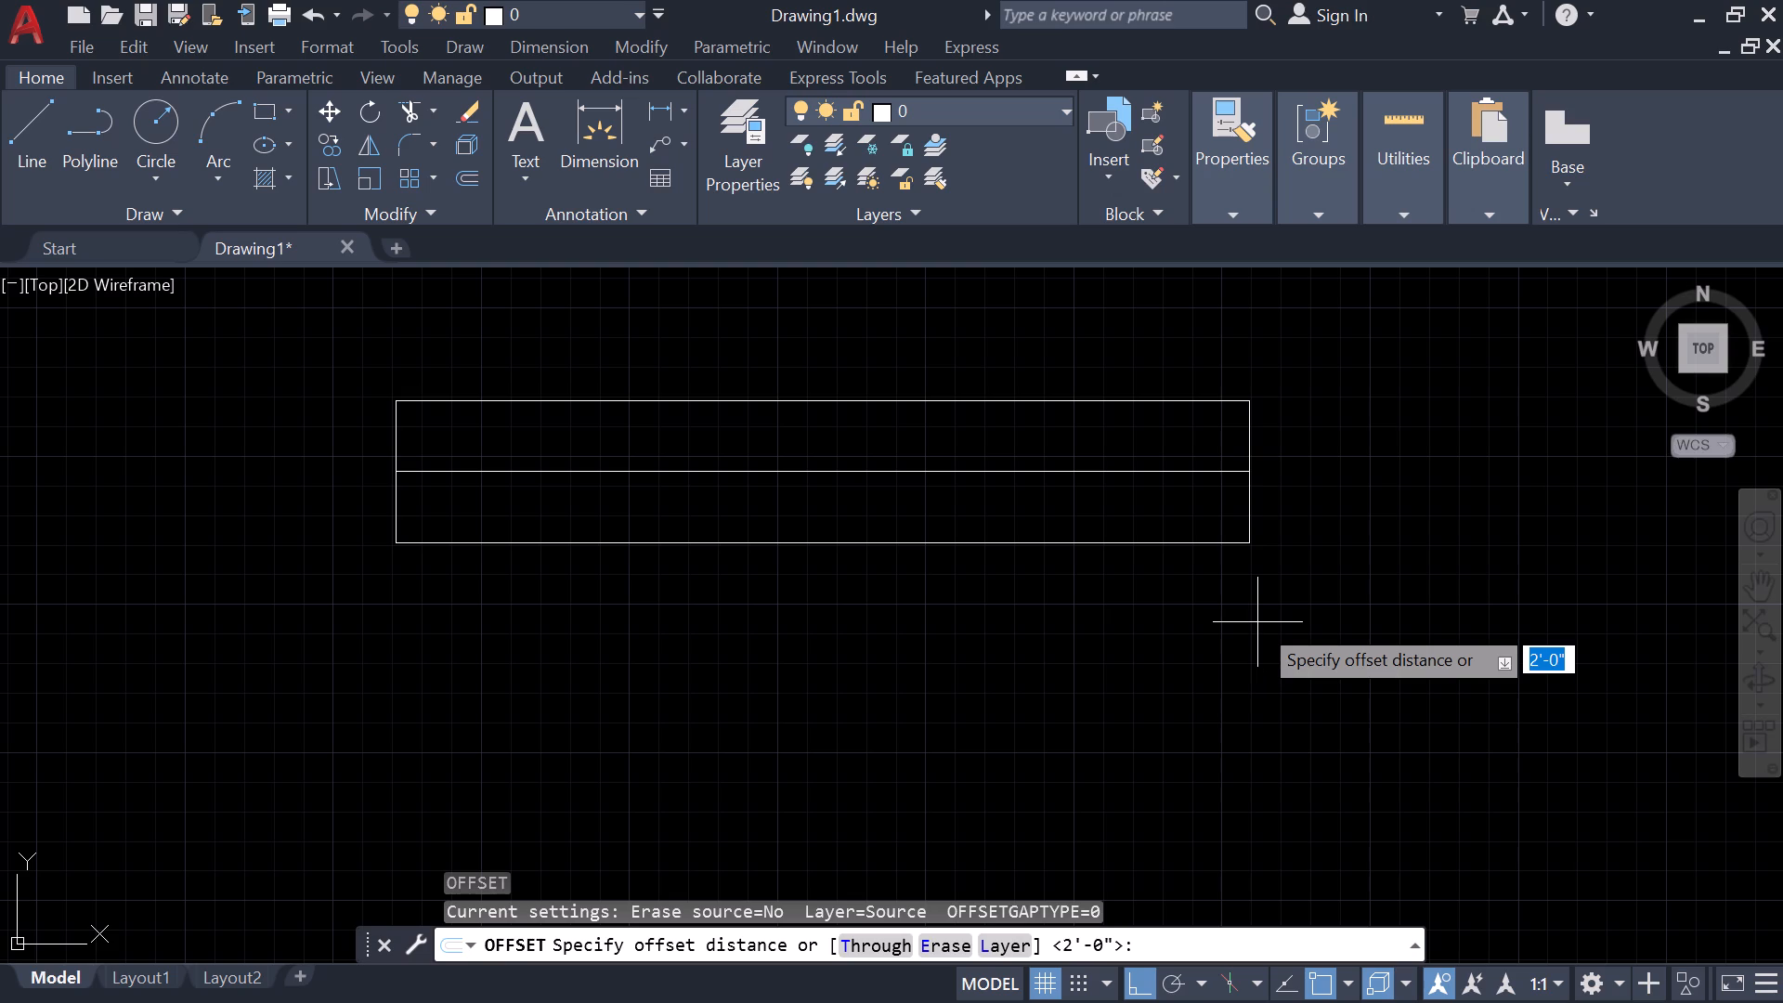
{"action": "type", "text": "9\""}
{"action": "key", "text": "Return"}
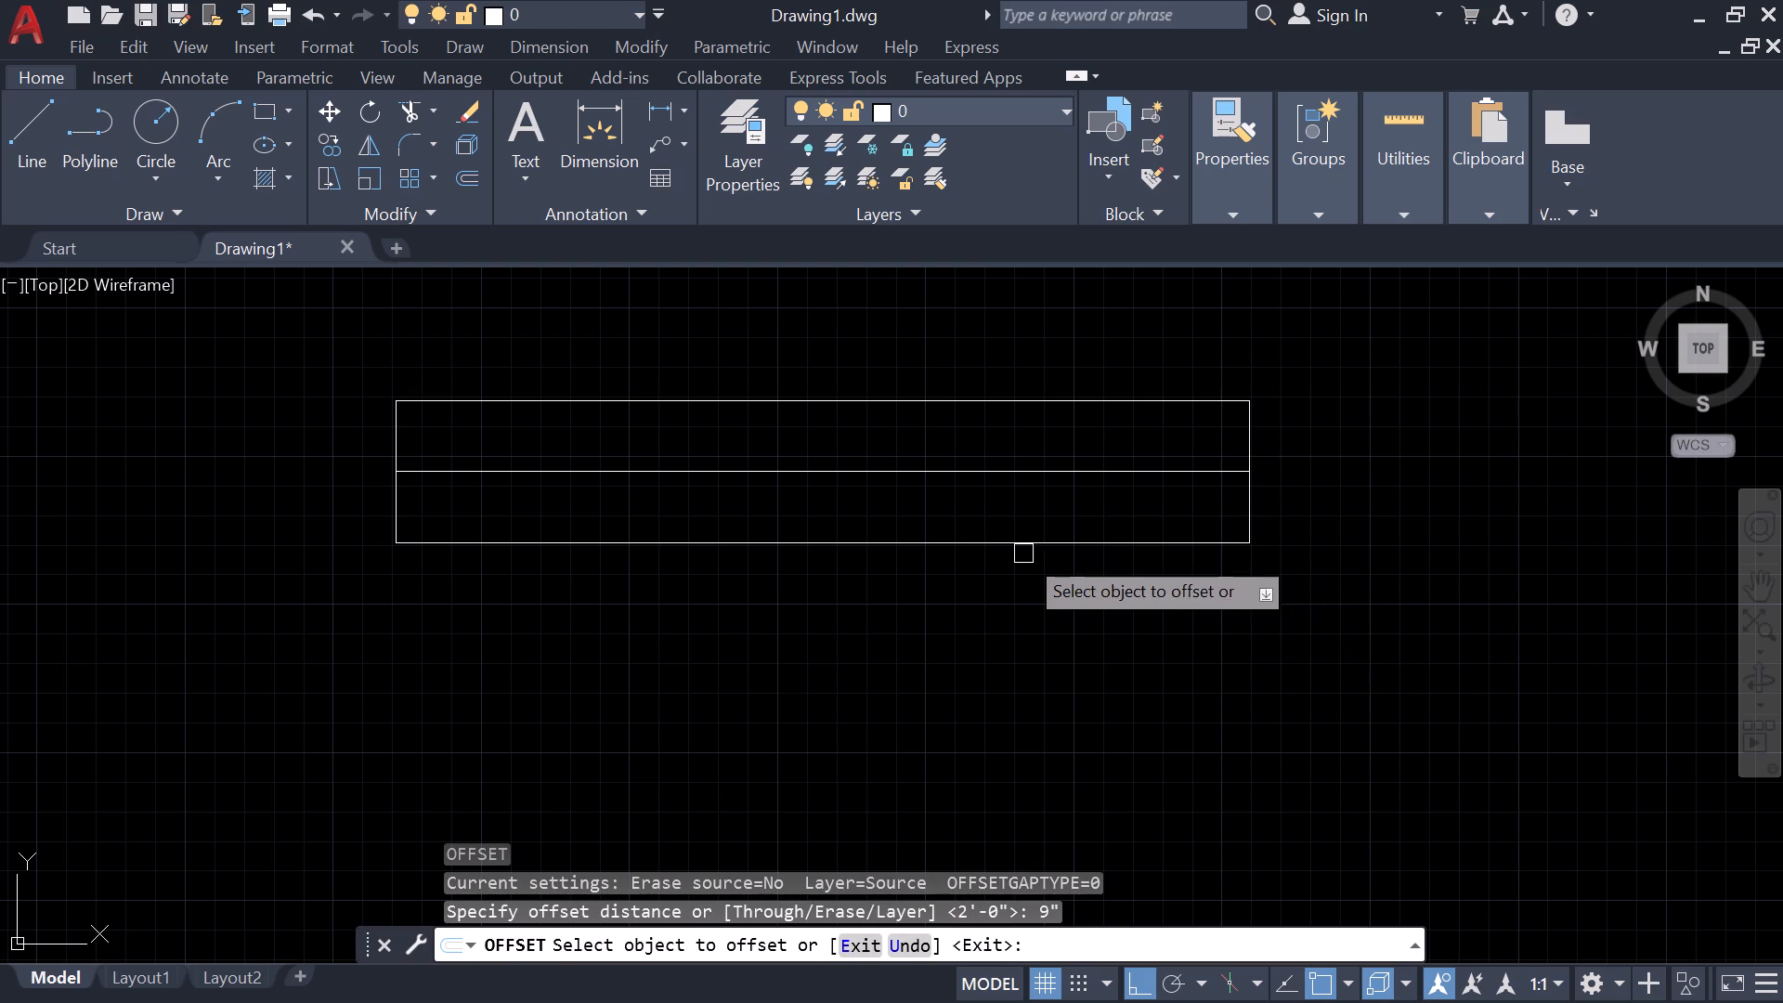
{"action": "left_click", "coordinate": [1008, 545]}
{"action": "left_click", "coordinate": [999, 507]}
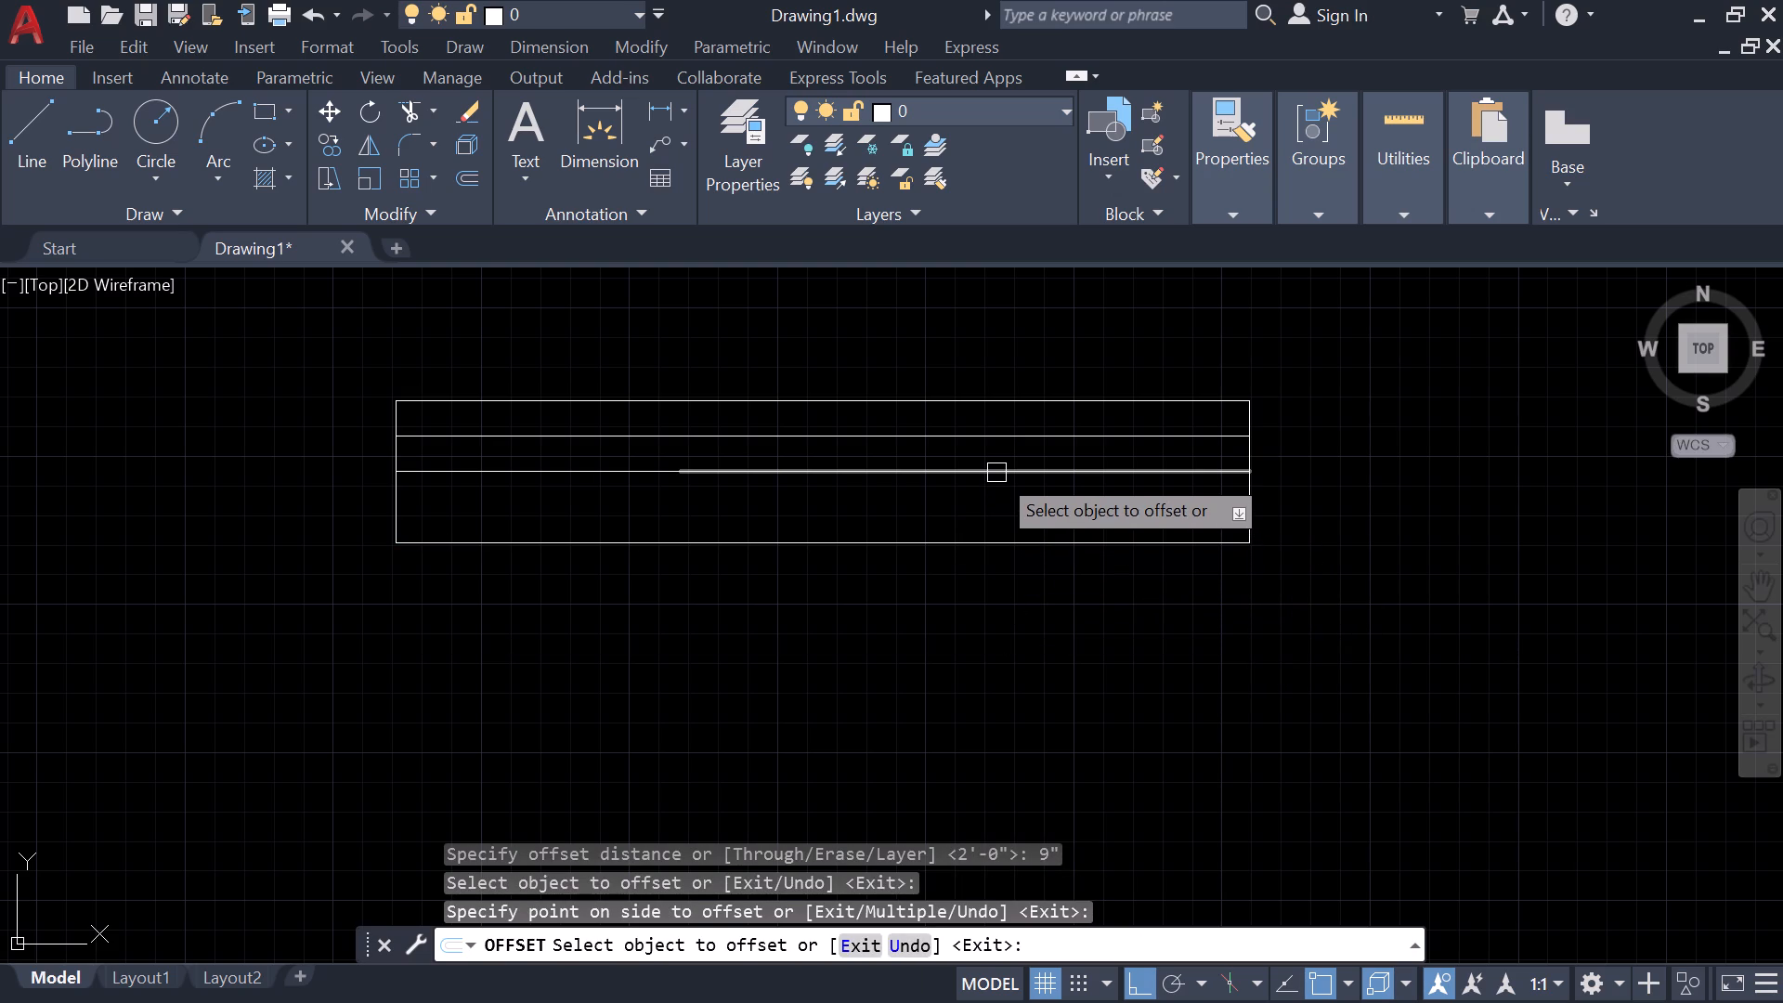
{"action": "key", "text": "Escape"}
Trim away the old centre line, the old top line and the side stubs above the new 9" offset line.
{"action": "type", "text": "tr"}
{"action": "key", "text": "space"}
{"action": "left_click", "coordinate": [996, 473]}
{"action": "left_click", "coordinate": [856, 479]}
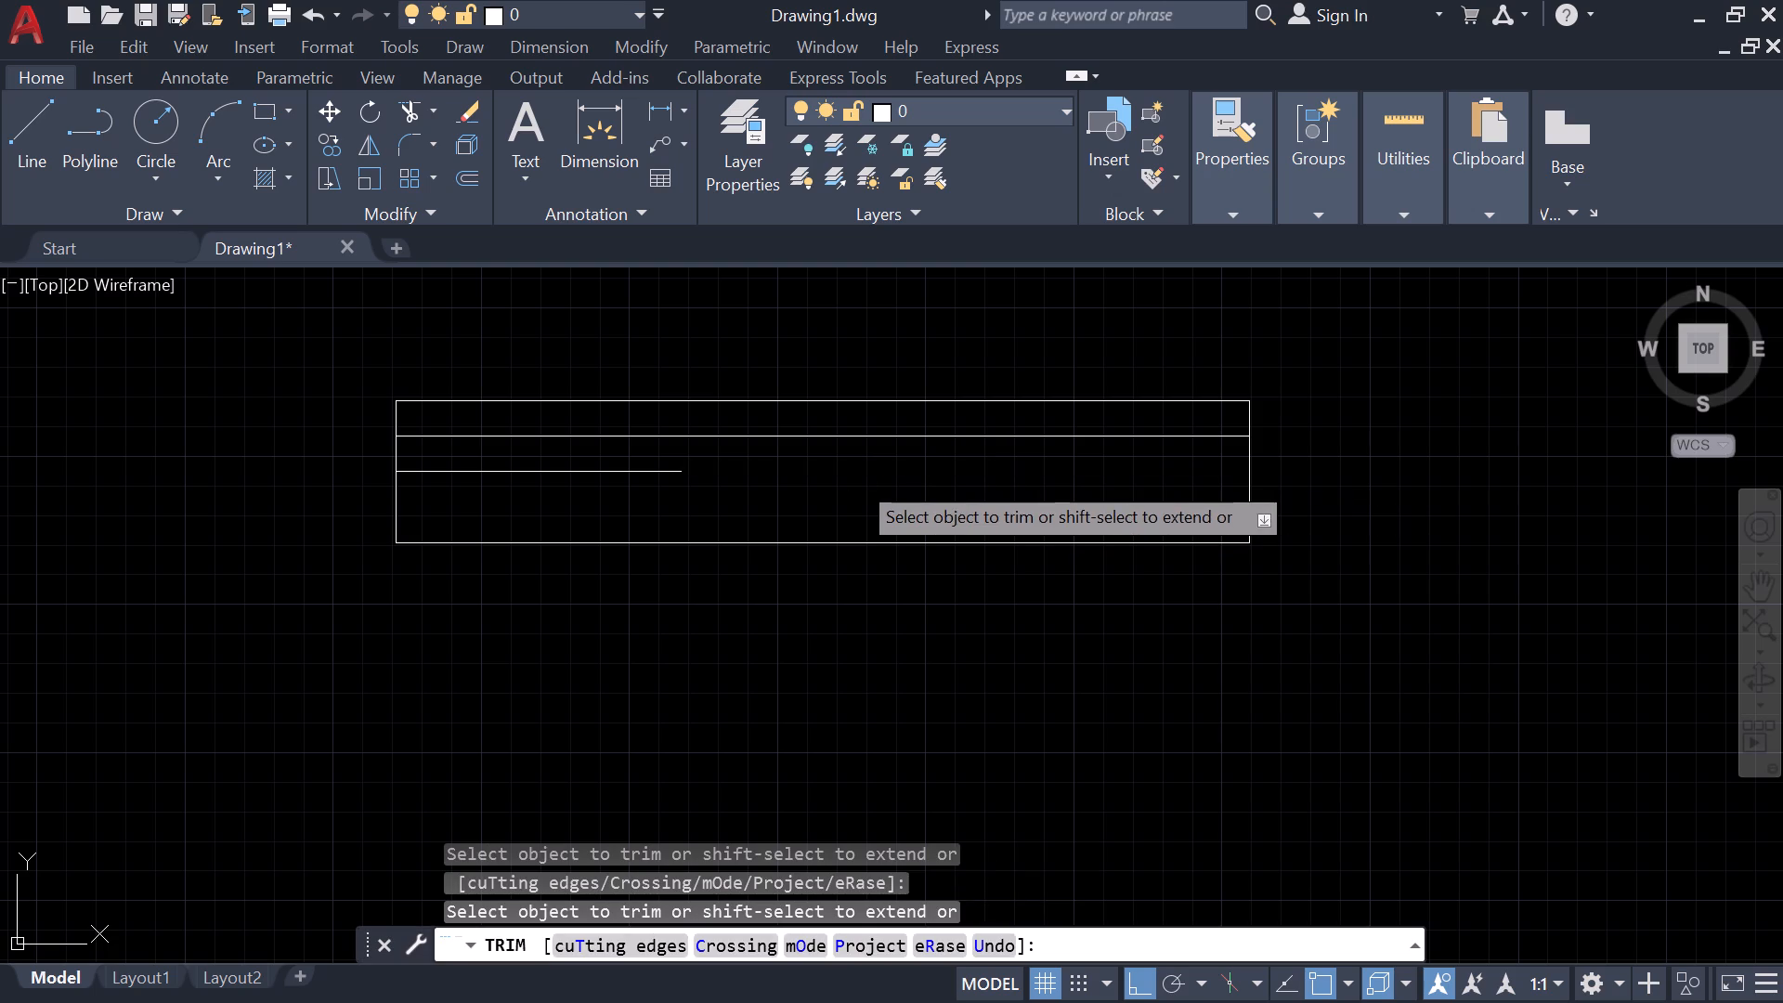
{"action": "left_click", "coordinate": [634, 479]}
{"action": "left_click", "coordinate": [605, 402]}
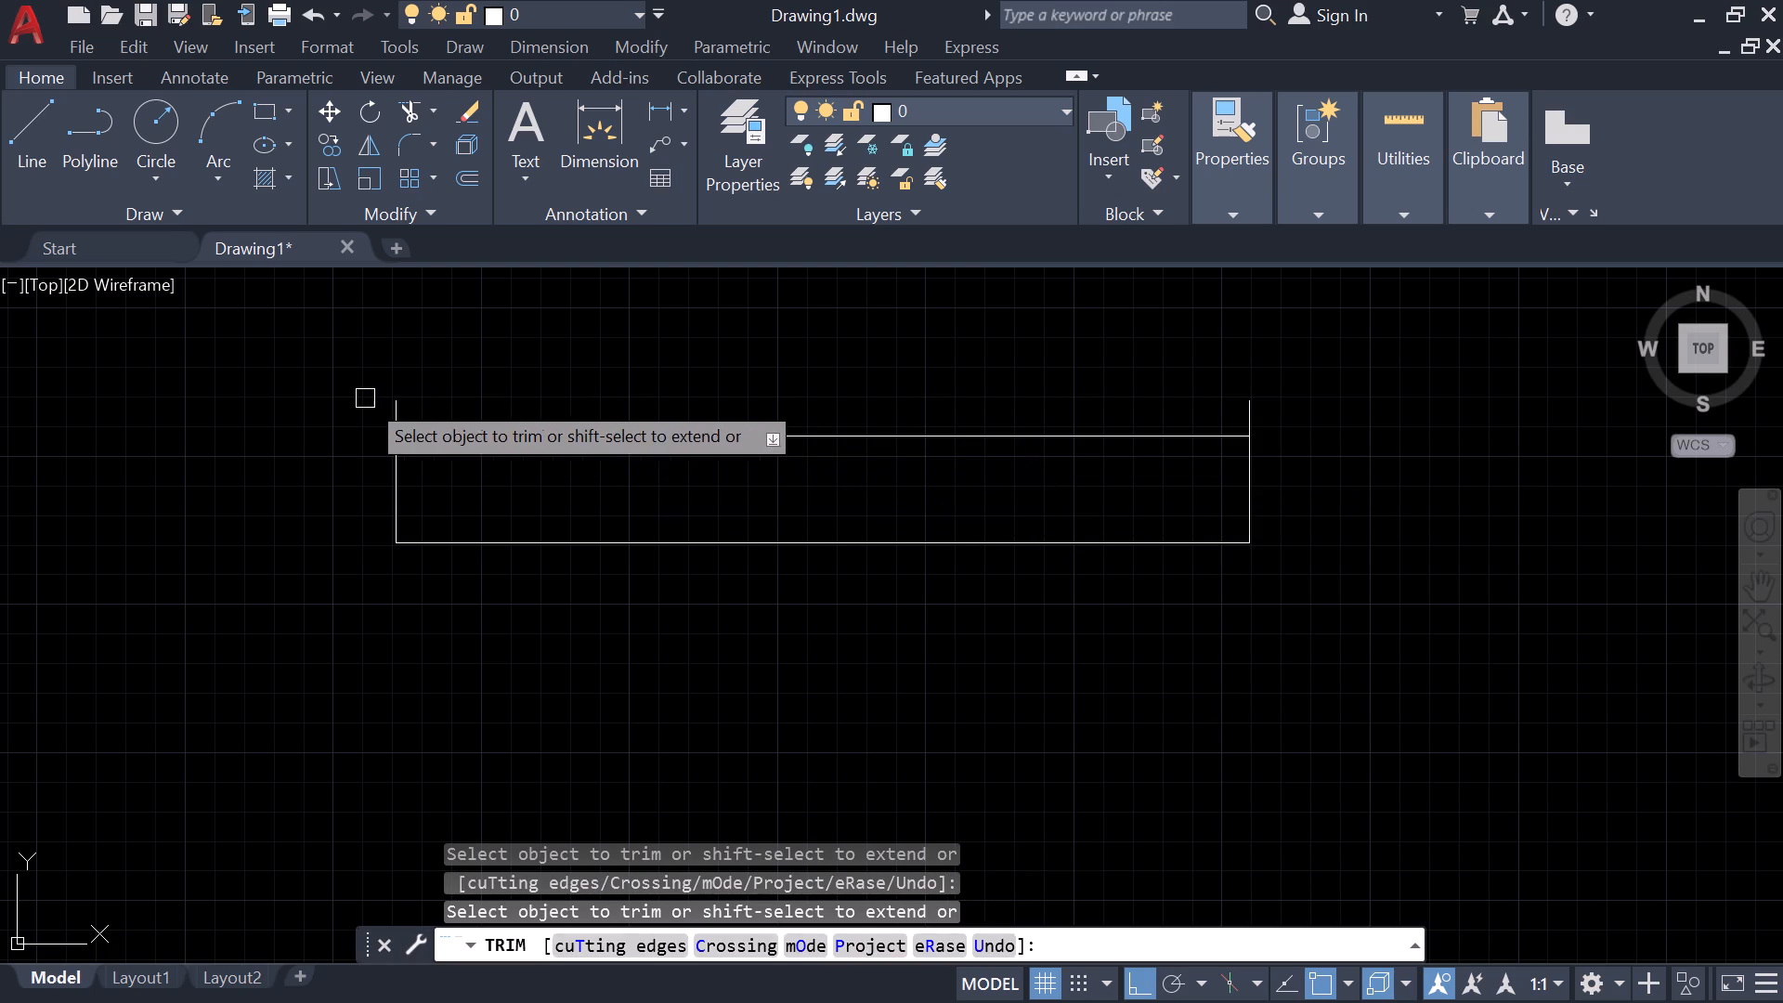
{"action": "left_click_drag", "start_coordinate": [388, 399], "coordinate": [1265, 427]}
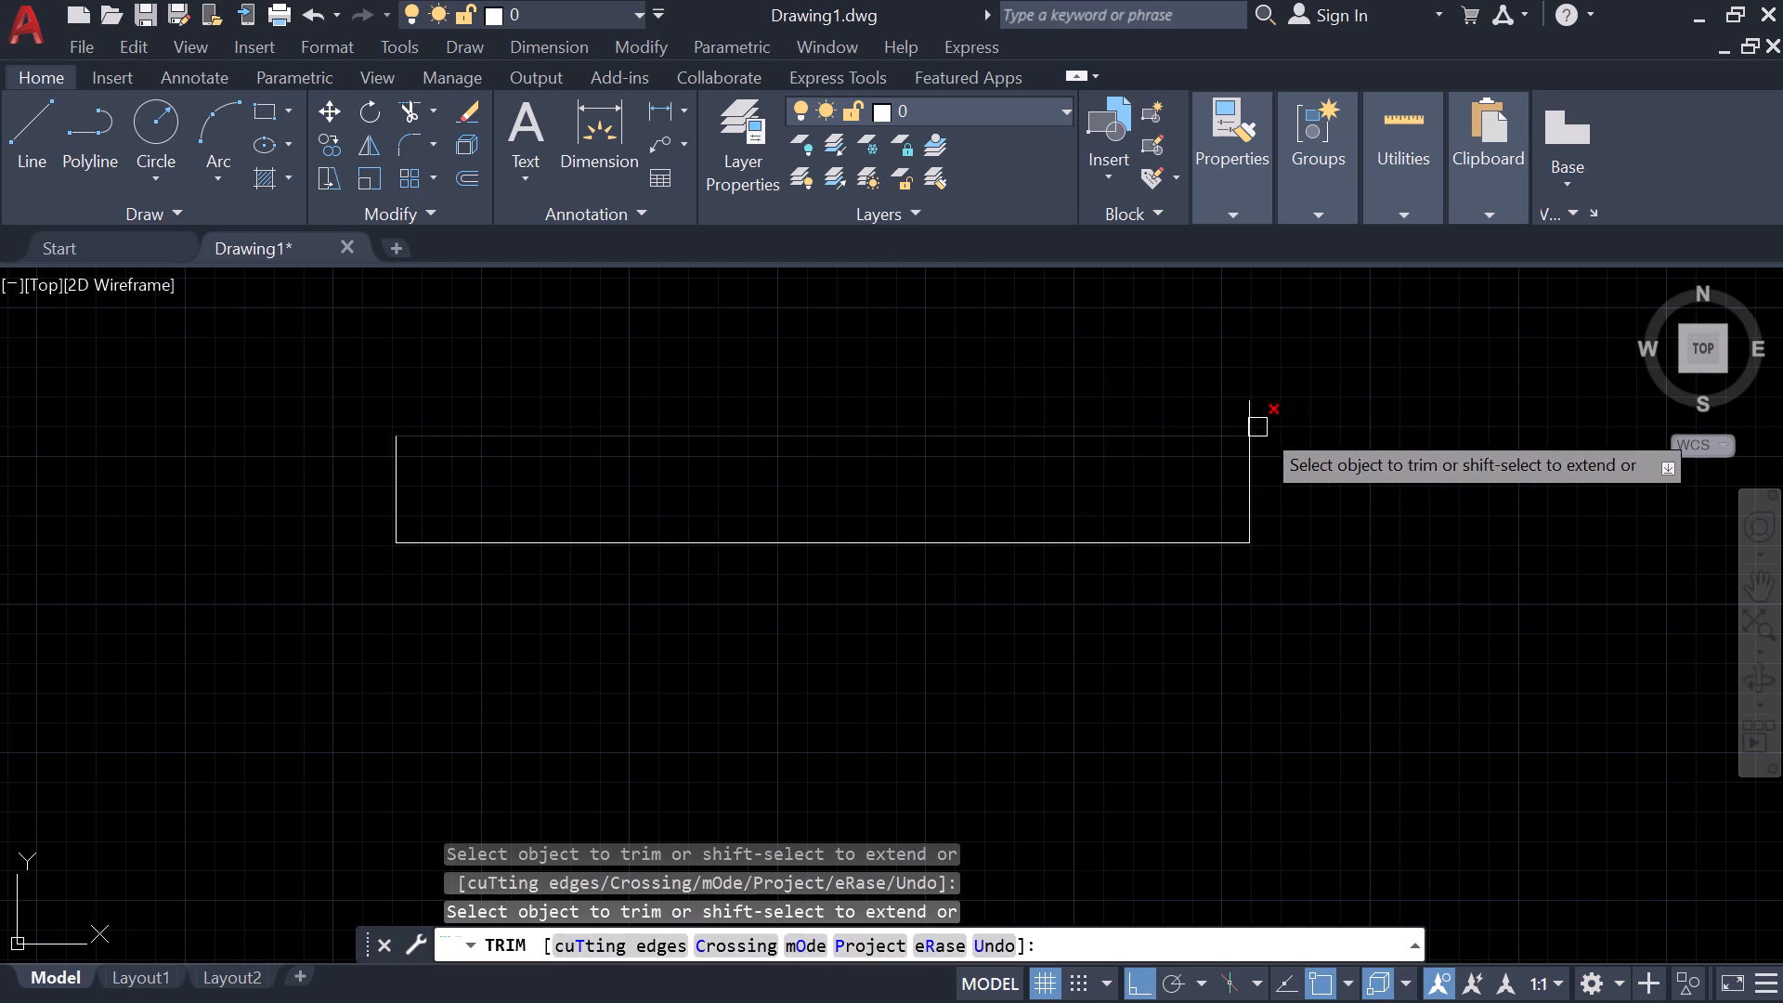
{"action": "left_click_drag", "start_coordinate": [1265, 427], "coordinate": [1220, 413]}
{"action": "left_click", "coordinate": [1264, 413]}
{"action": "left_click", "coordinate": [1217, 406]}
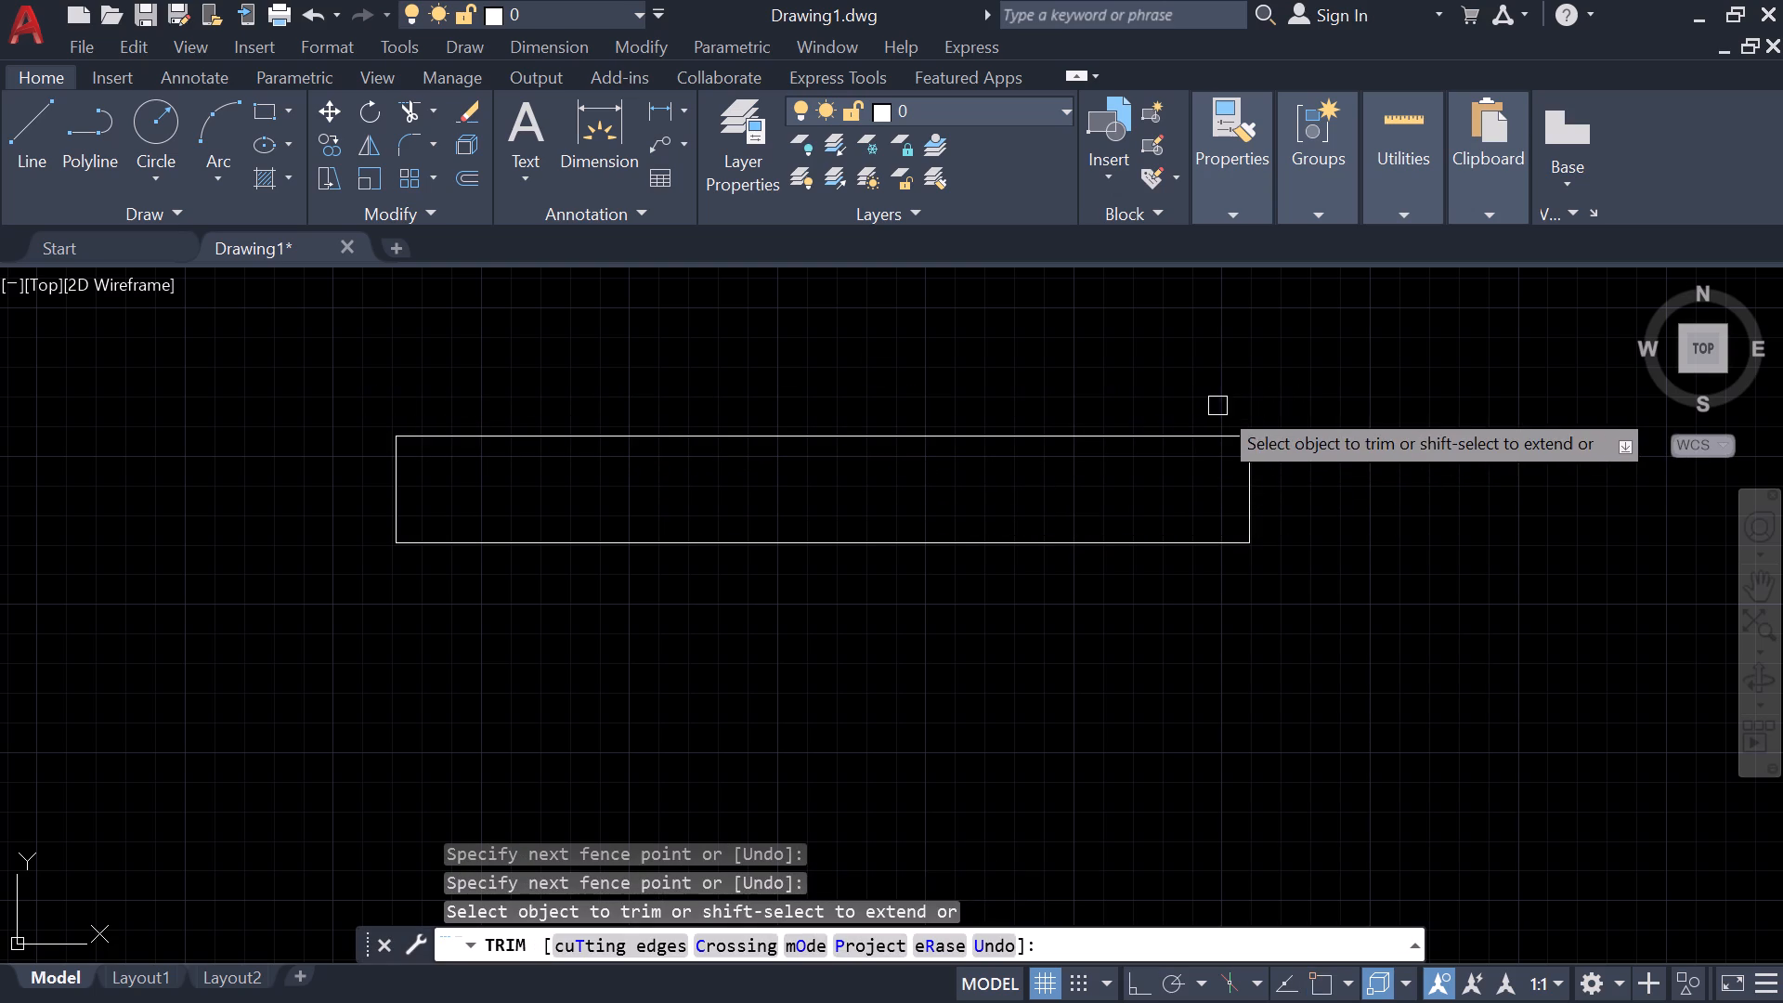
{"action": "key", "text": "Escape"}
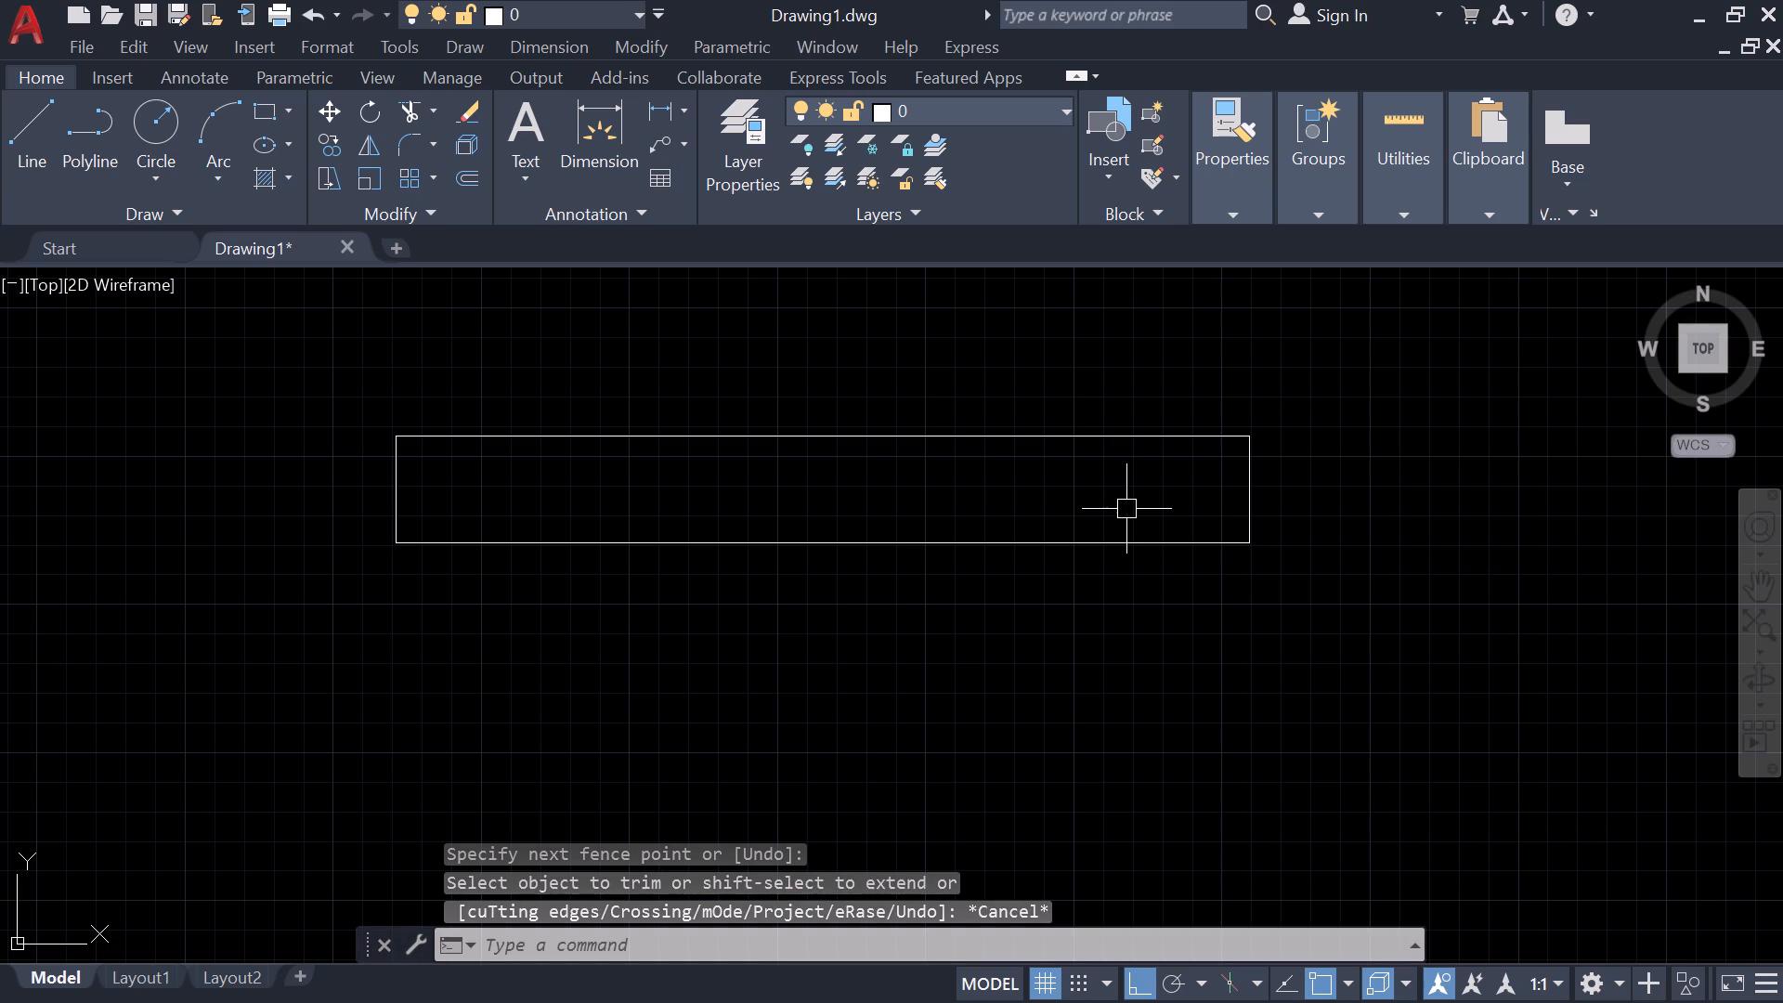
Draw a horizontal centre line between the midpoints of the 9" rectangle's two short edges.
{"action": "key", "text": "semicolon"}
{"action": "key", "text": "BackSpace"}
{"action": "key", "text": "l"}
{"action": "key", "text": "Return"}
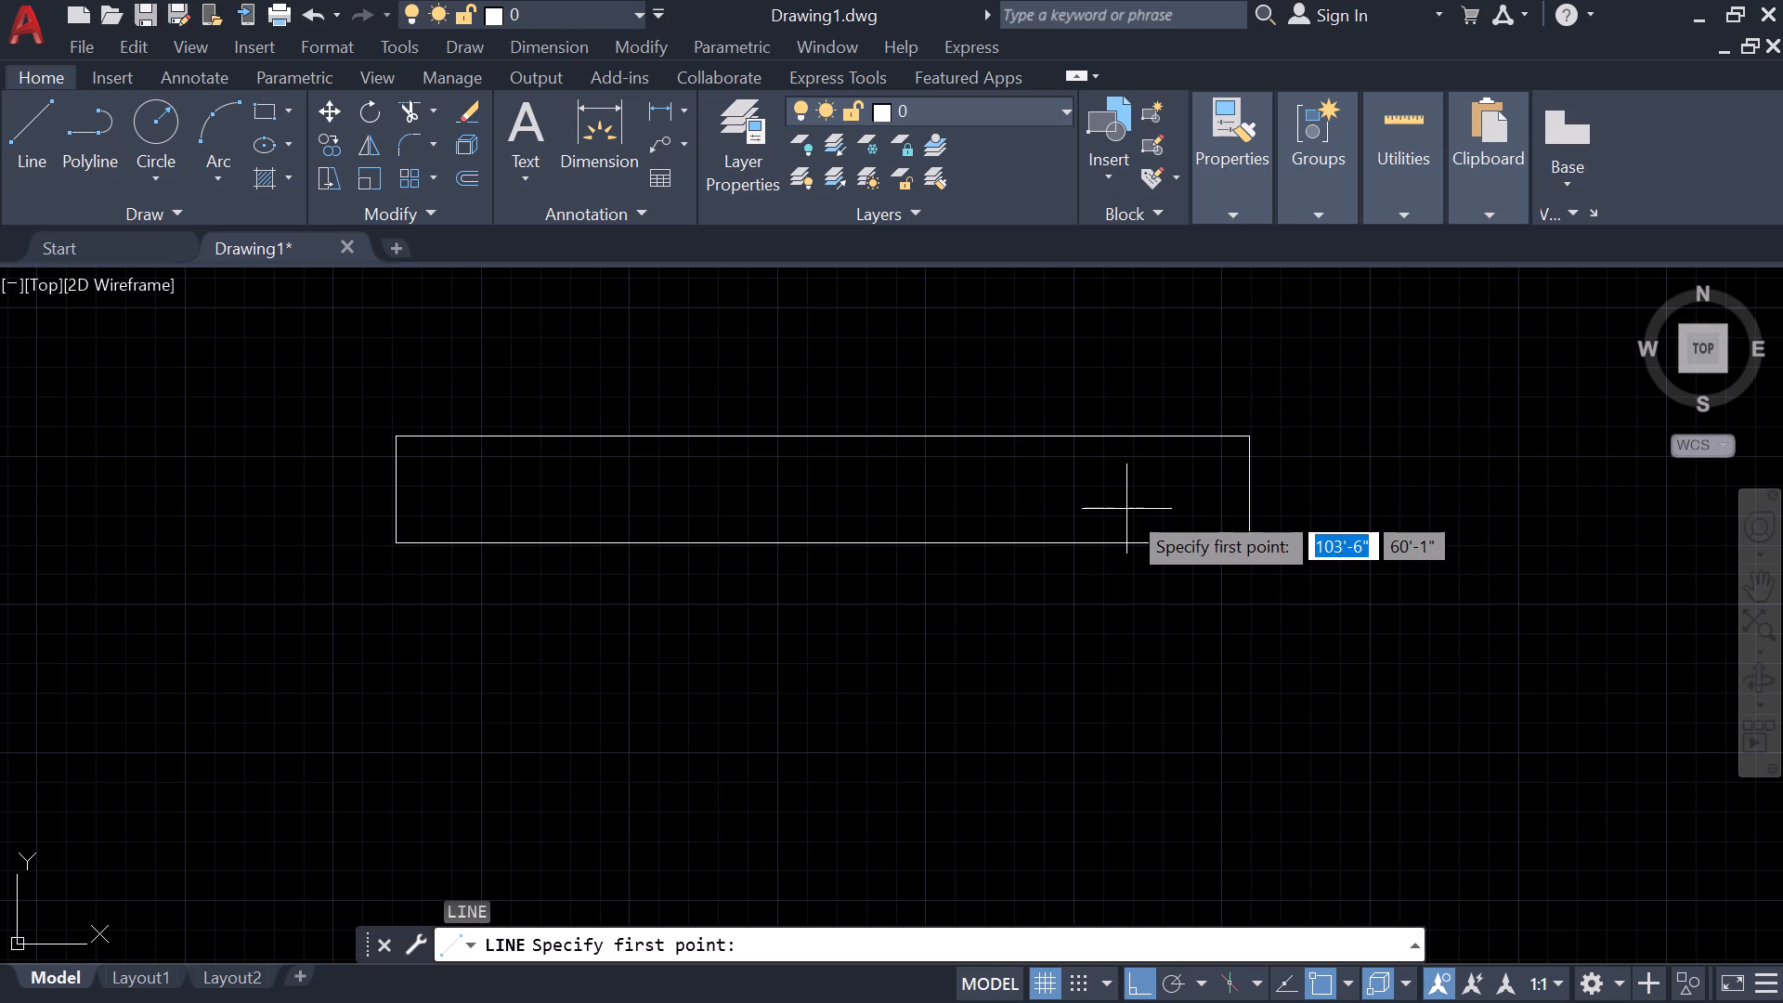
{"action": "left_click", "coordinate": [1256, 488]}
{"action": "left_click", "coordinate": [398, 485]}
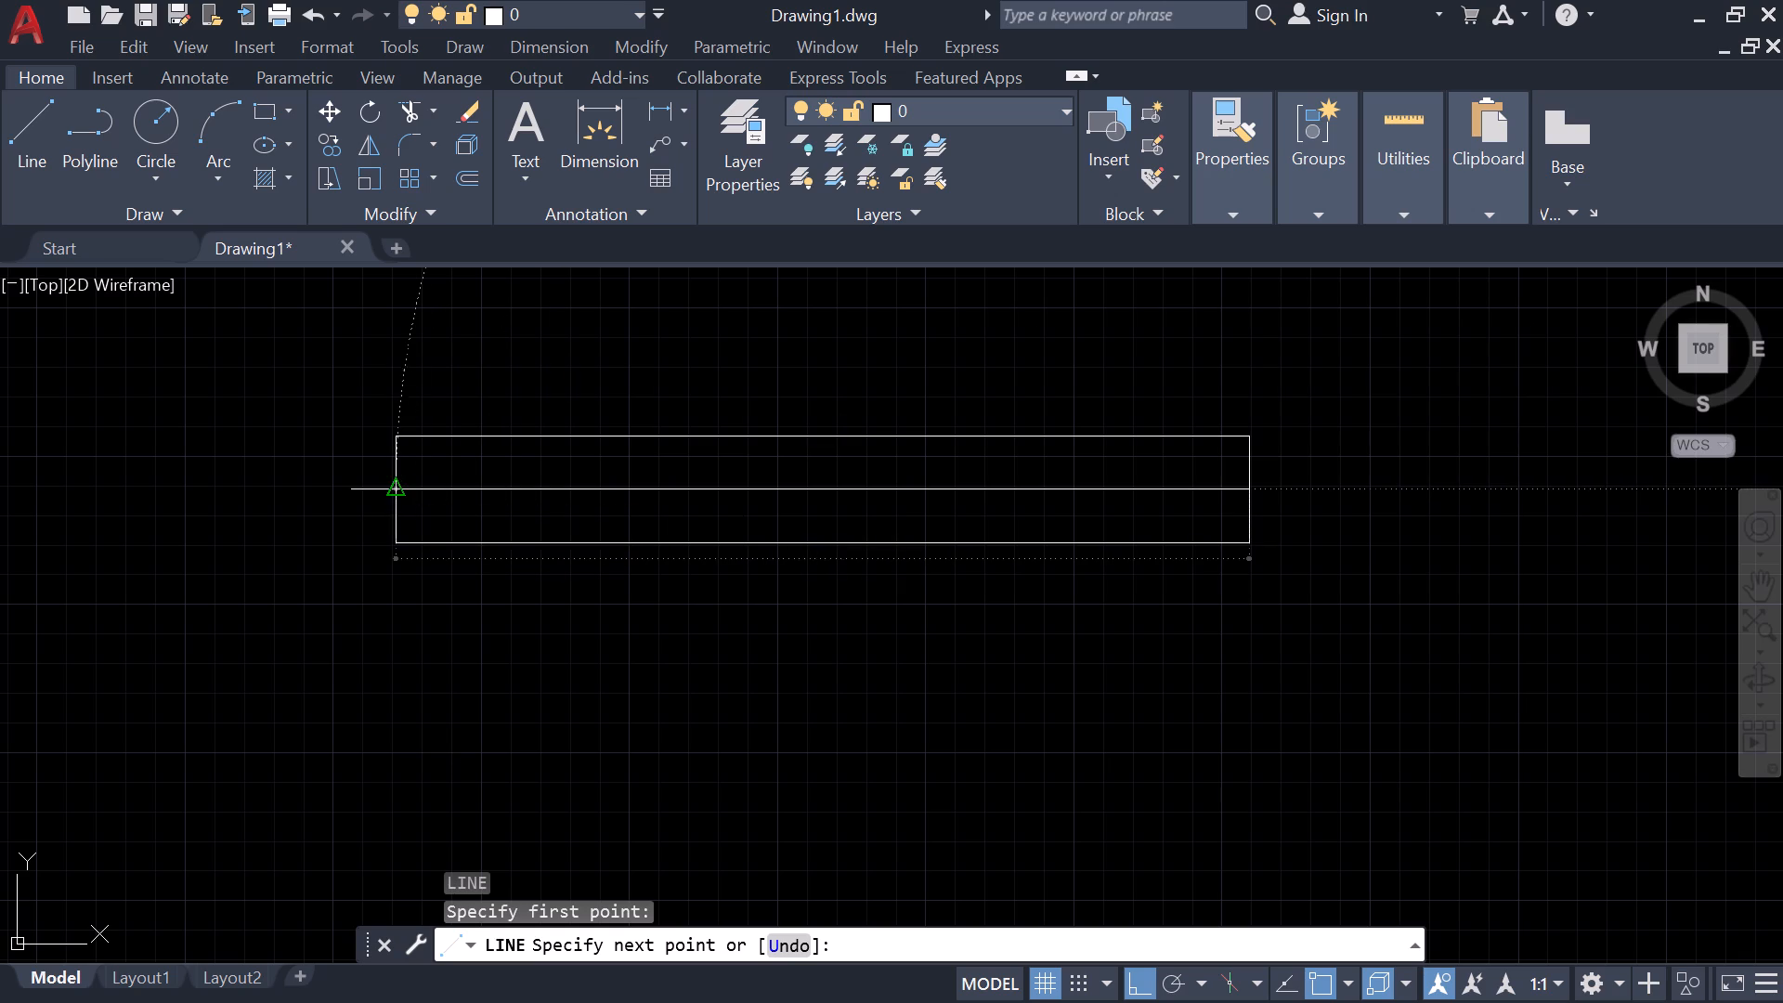
{"action": "key", "text": "Escape"}
Join the outline of the 9" rectangle into one polyline.
{"action": "scroll", "coordinate": [865, 539], "scroll_direction": "down", "scroll_amount": 2}
{"action": "left_click_drag", "start_coordinate": [1103, 597], "coordinate": [1092, 597]}
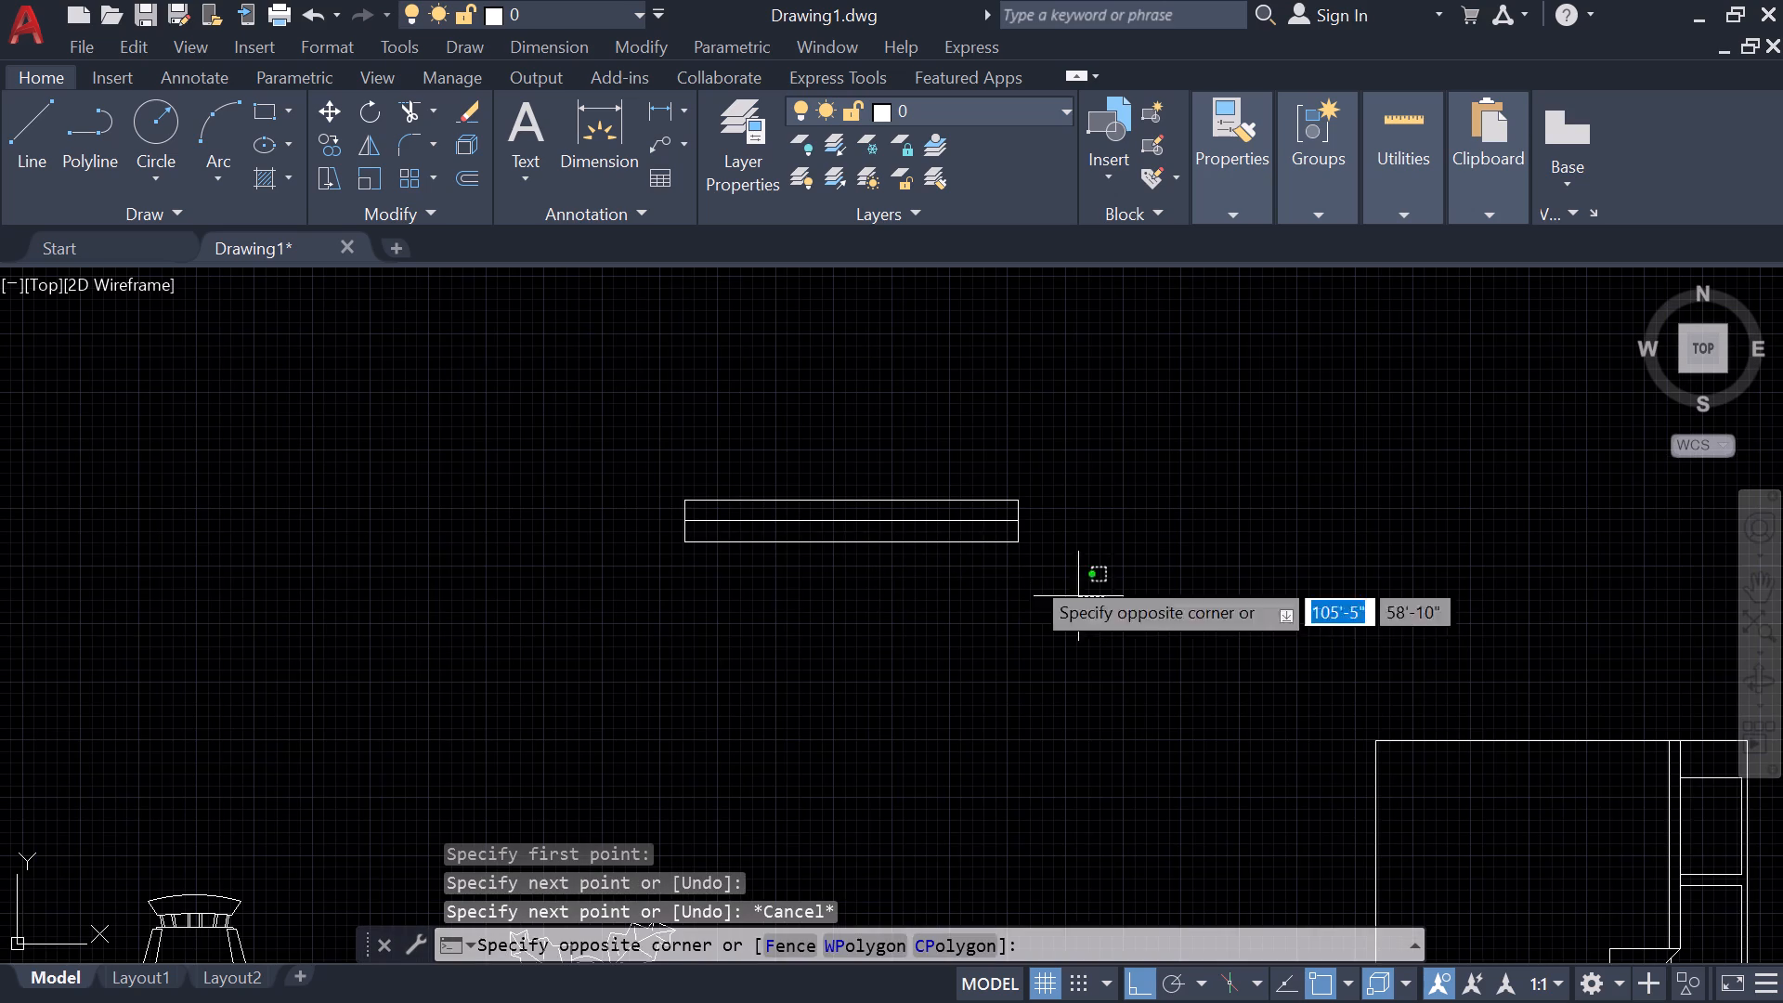
{"action": "left_click", "coordinate": [592, 442]}
{"action": "key", "text": "j"}
{"action": "key", "text": "Return"}
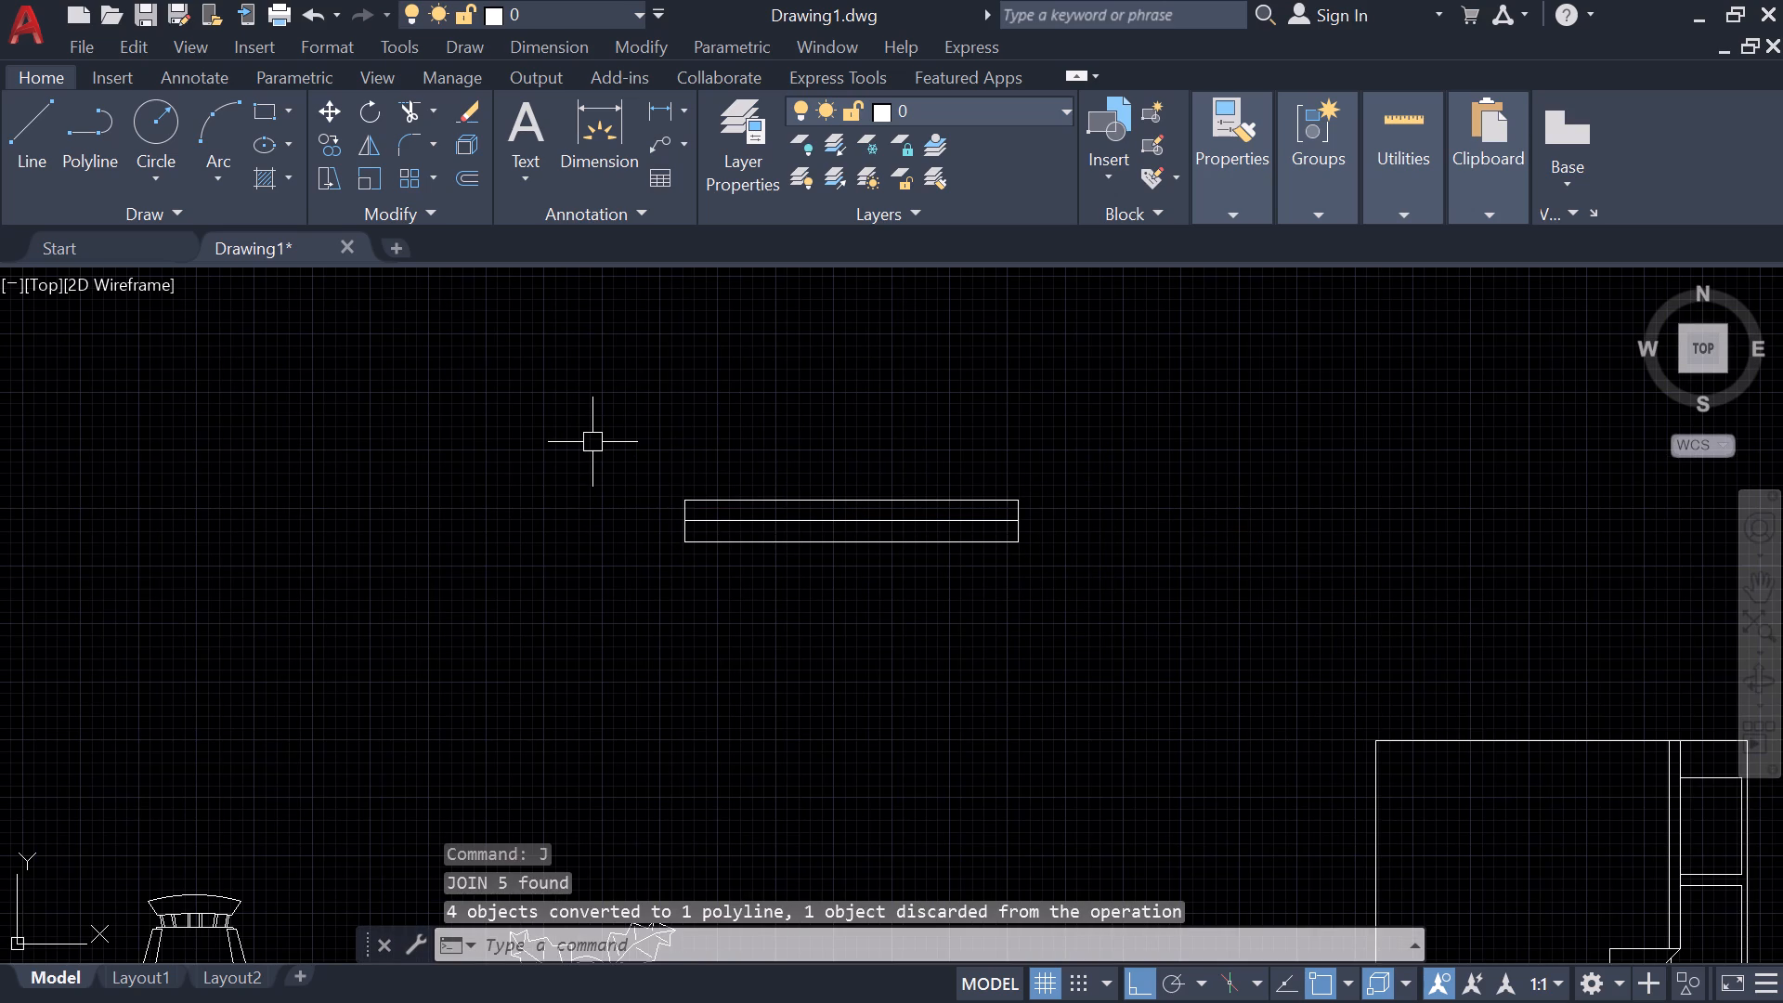
Move the 9" rectangle and its centre line by the bottom midpoint onto the top wall's inner line in the upper-right room.
{"action": "left_click_drag", "start_coordinate": [1159, 654], "coordinate": [1151, 654]}
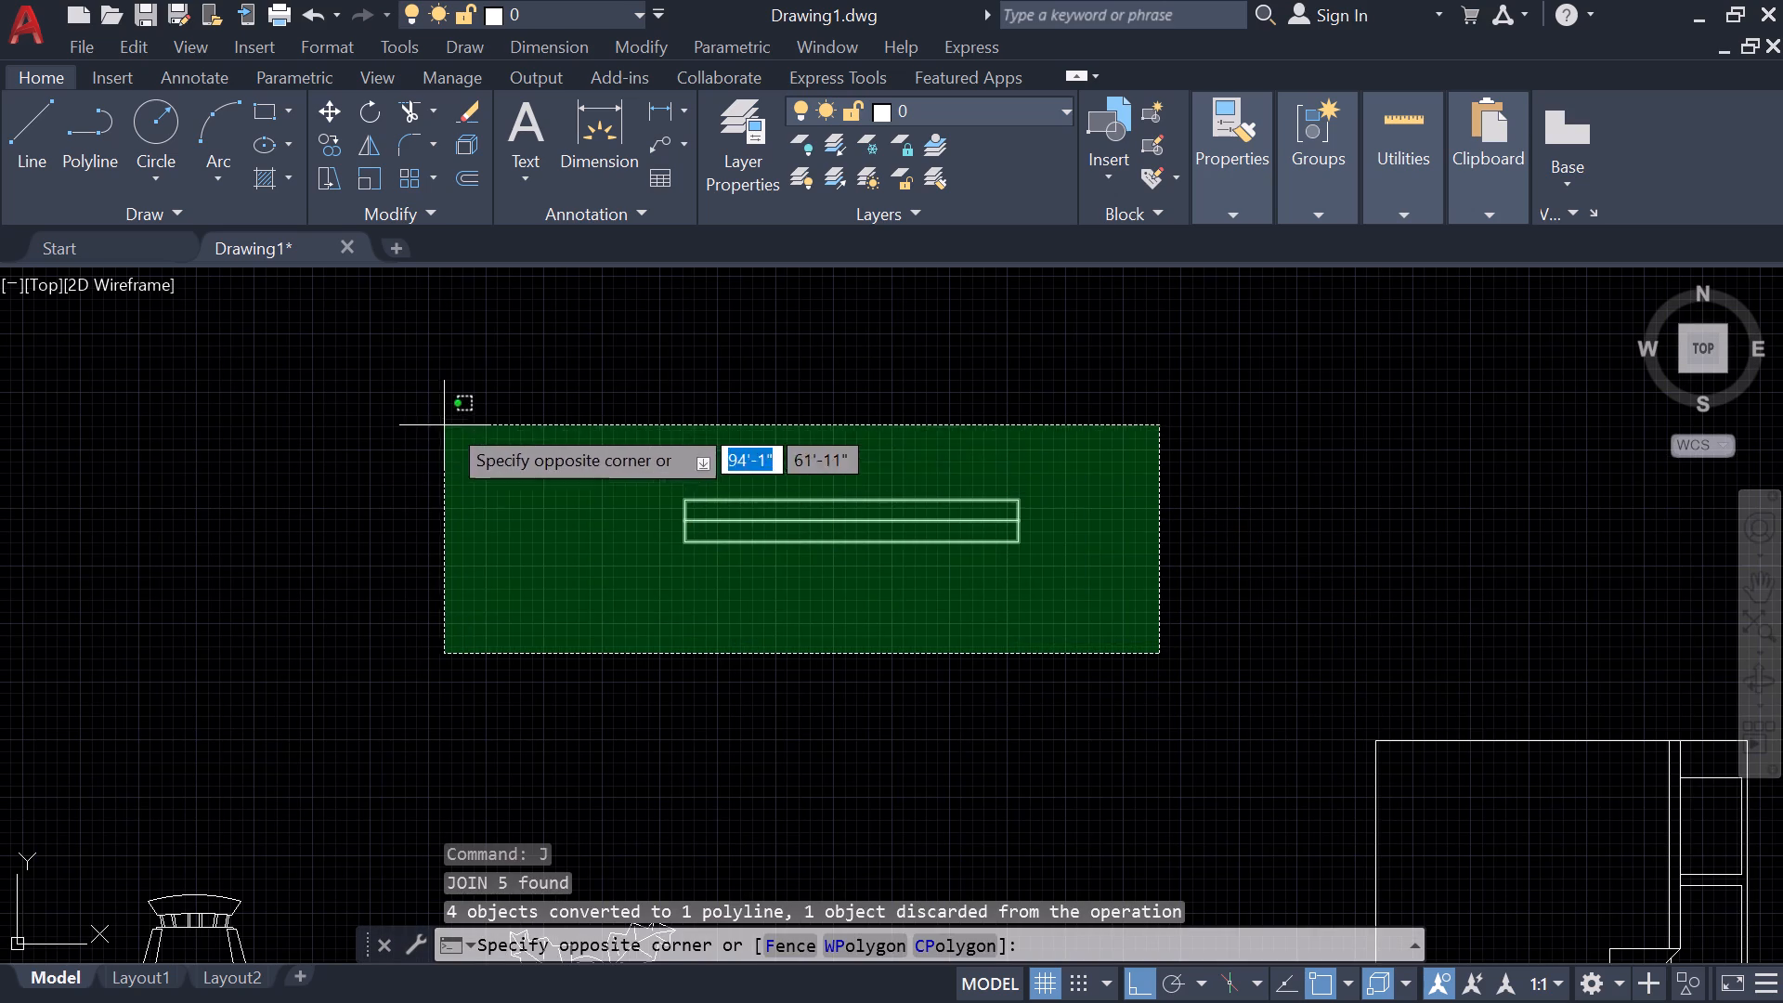
{"action": "left_click", "coordinate": [581, 427]}
{"action": "key", "text": "m"}
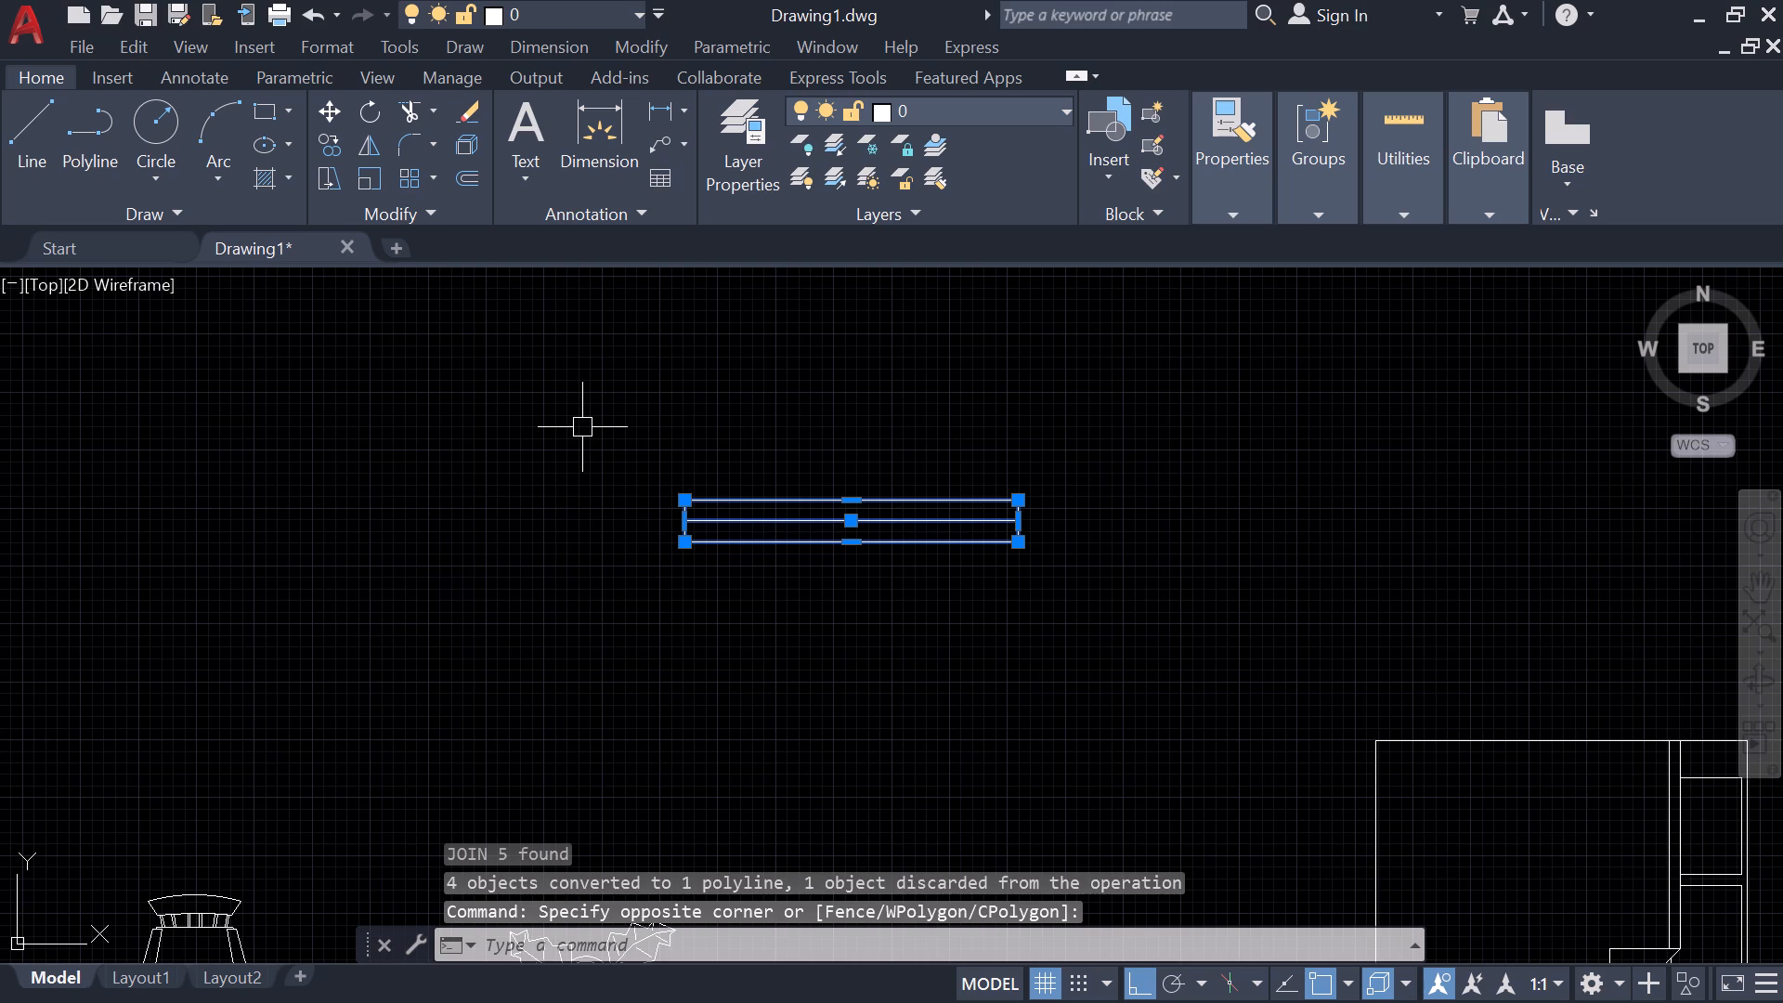
{"action": "key", "text": "Return"}
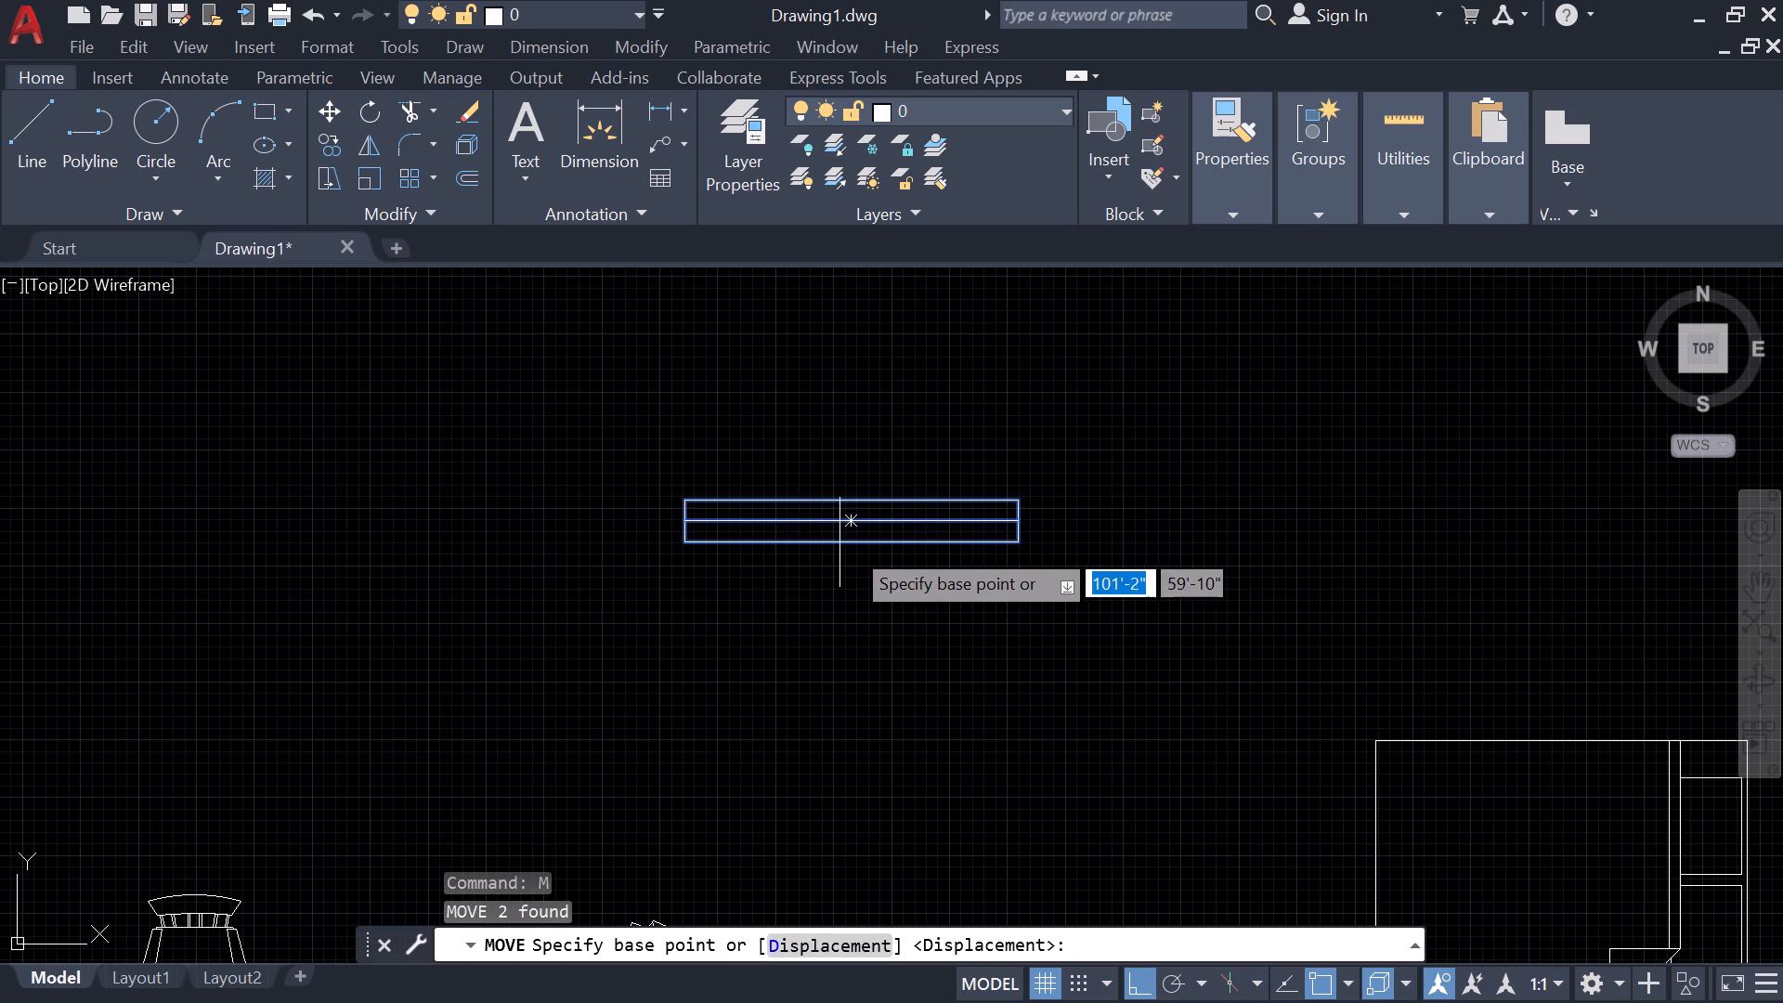
{"action": "left_click", "coordinate": [852, 546]}
{"action": "scroll", "coordinate": [494, 656], "scroll_direction": "down", "scroll_amount": 2}
{"action": "middle_click_drag", "start_coordinate": [538, 645], "coordinate": [1291, 515]}
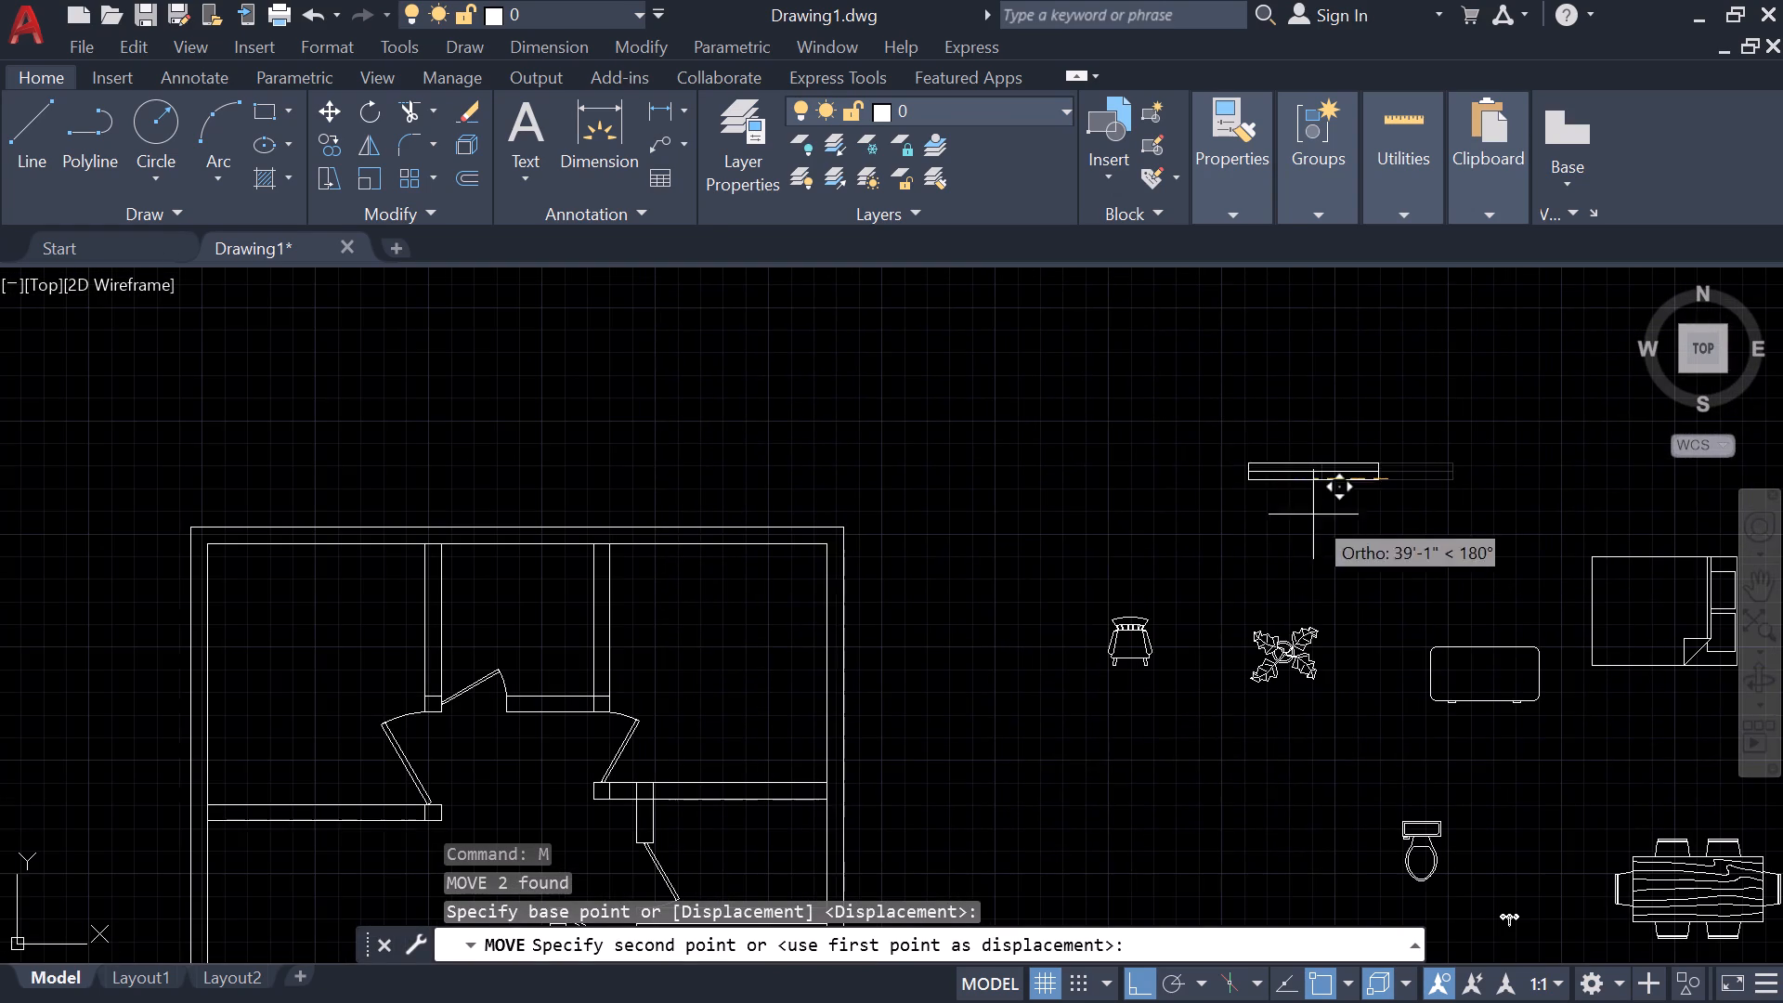
{"action": "left_click", "coordinate": [722, 546]}
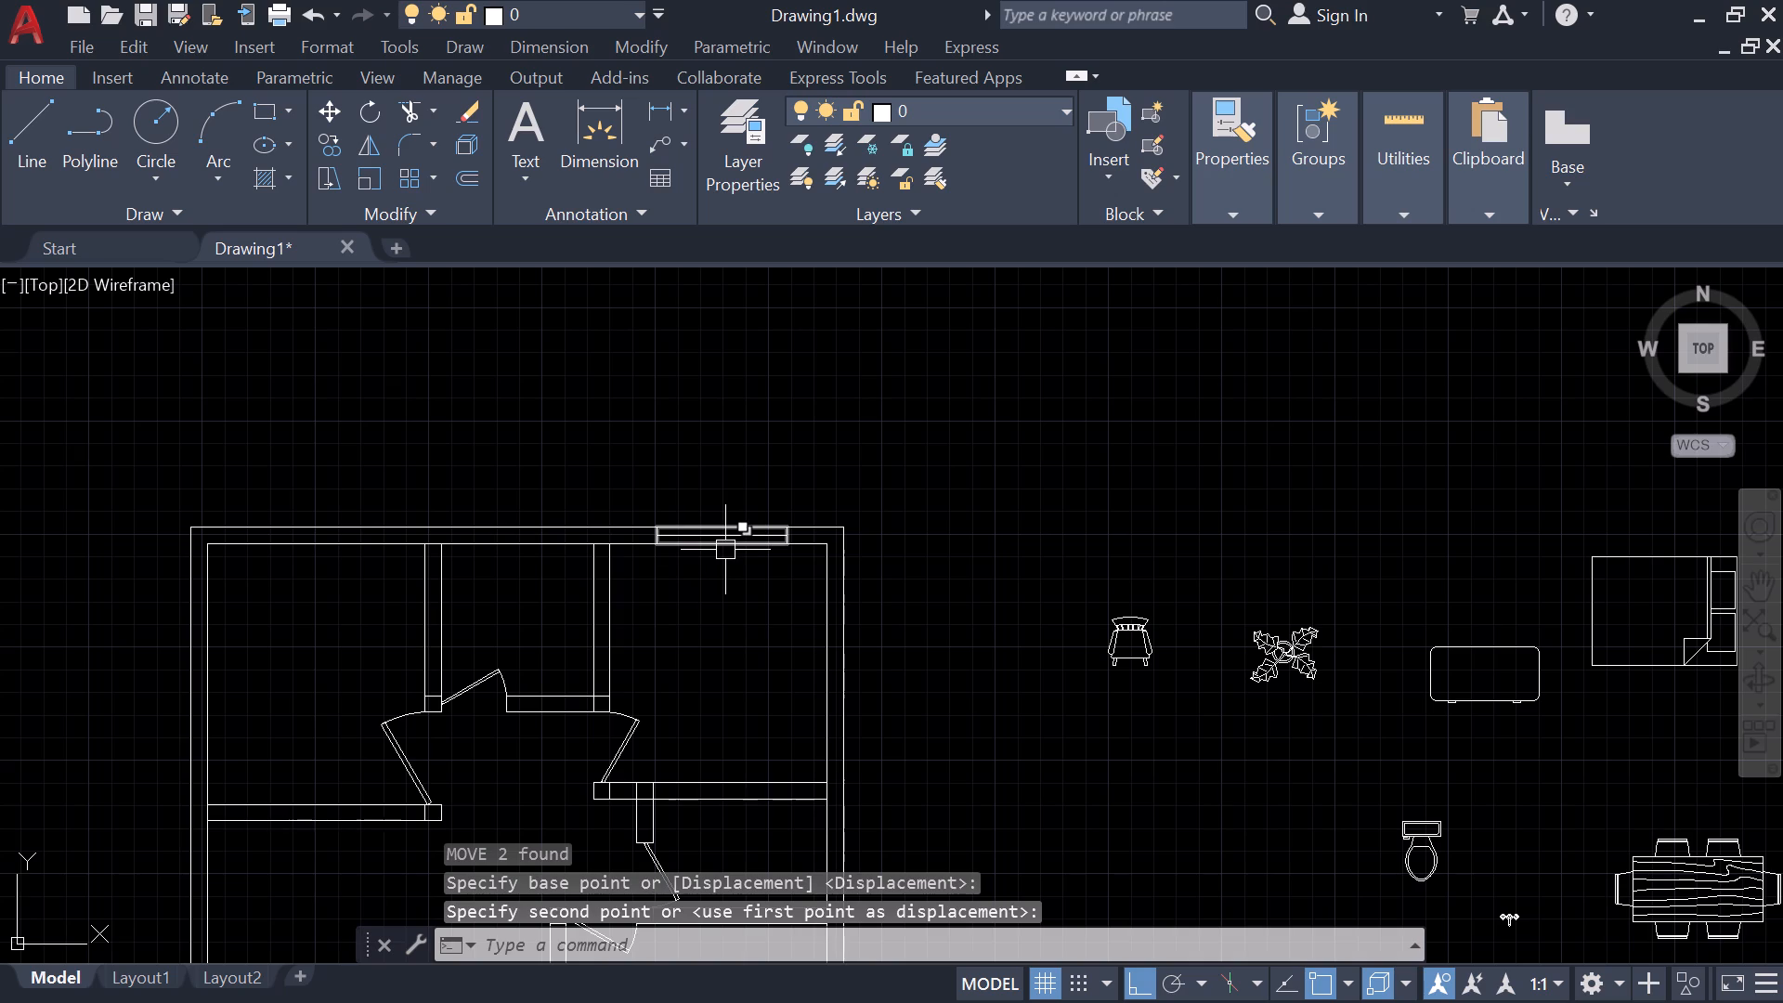
Copy the window rectangle and its centre line from their midpoint along the top wall, about 18'-8" west, into the upper-left room's wall.
{"action": "scroll", "coordinate": [692, 574], "scroll_direction": "up", "scroll_amount": 3}
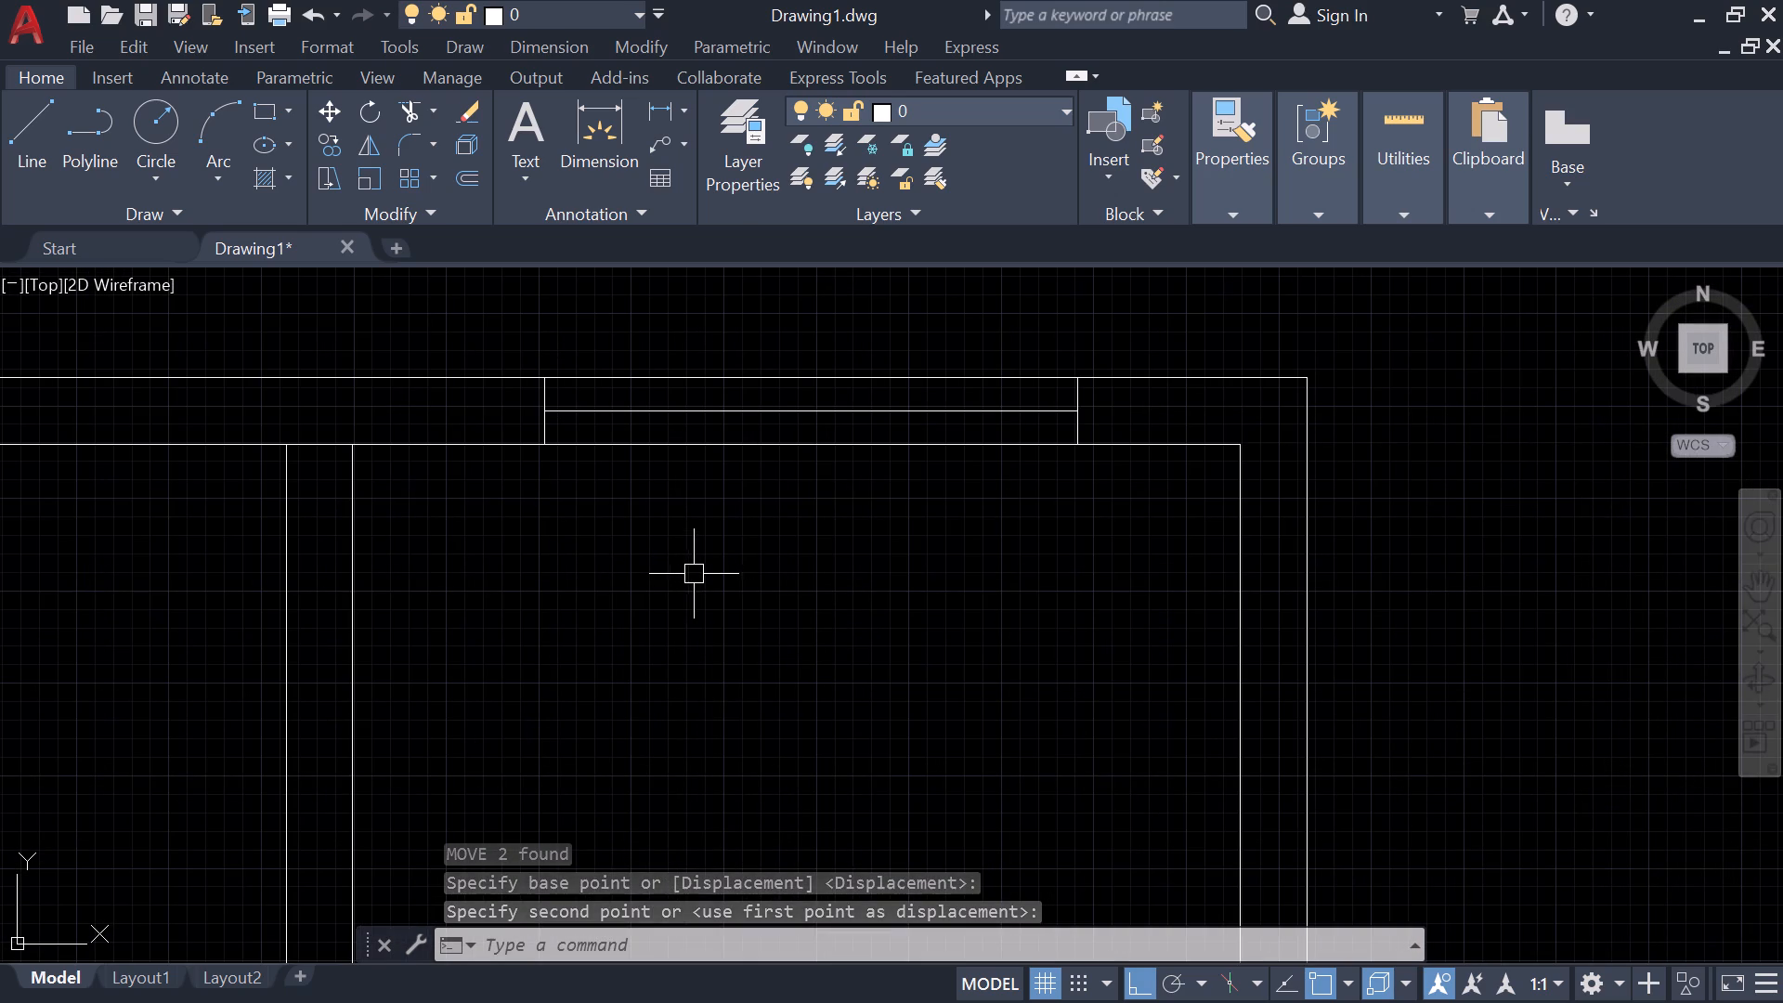
{"action": "left_click", "coordinate": [1112, 424]}
{"action": "left_click", "coordinate": [997, 409]}
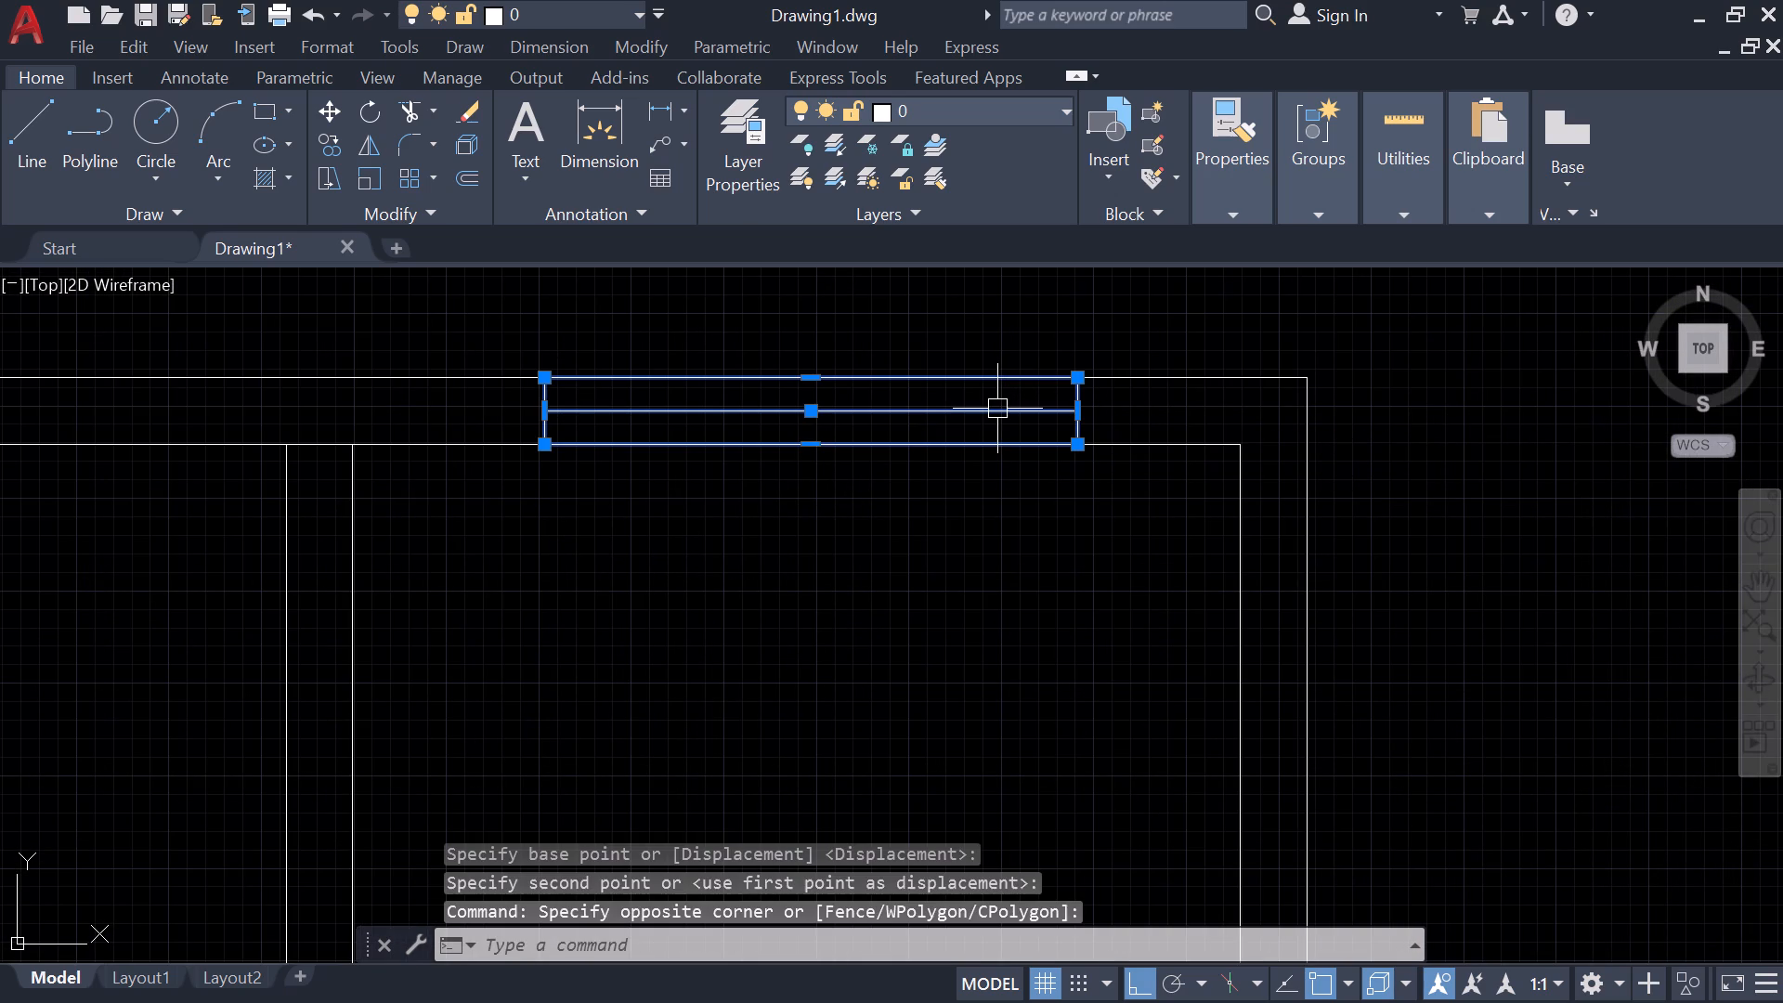
{"action": "type", "text": "co"}
{"action": "key", "text": "Return"}
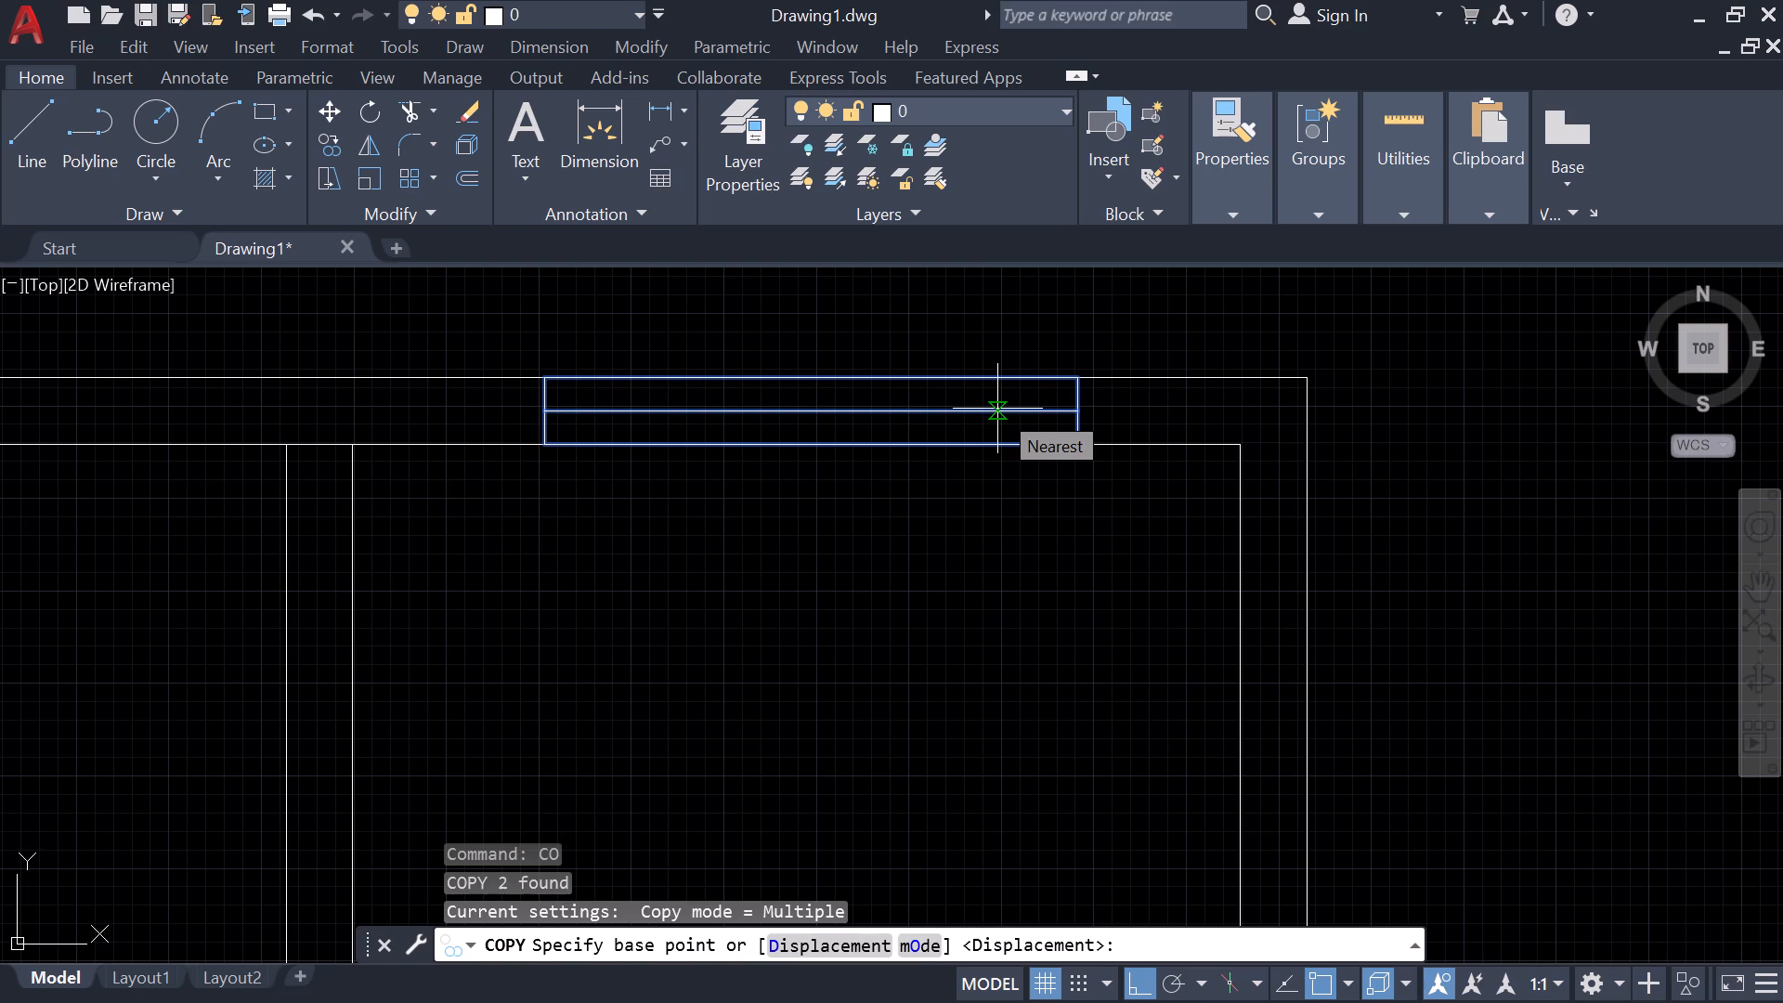
{"action": "left_click", "coordinate": [815, 413]}
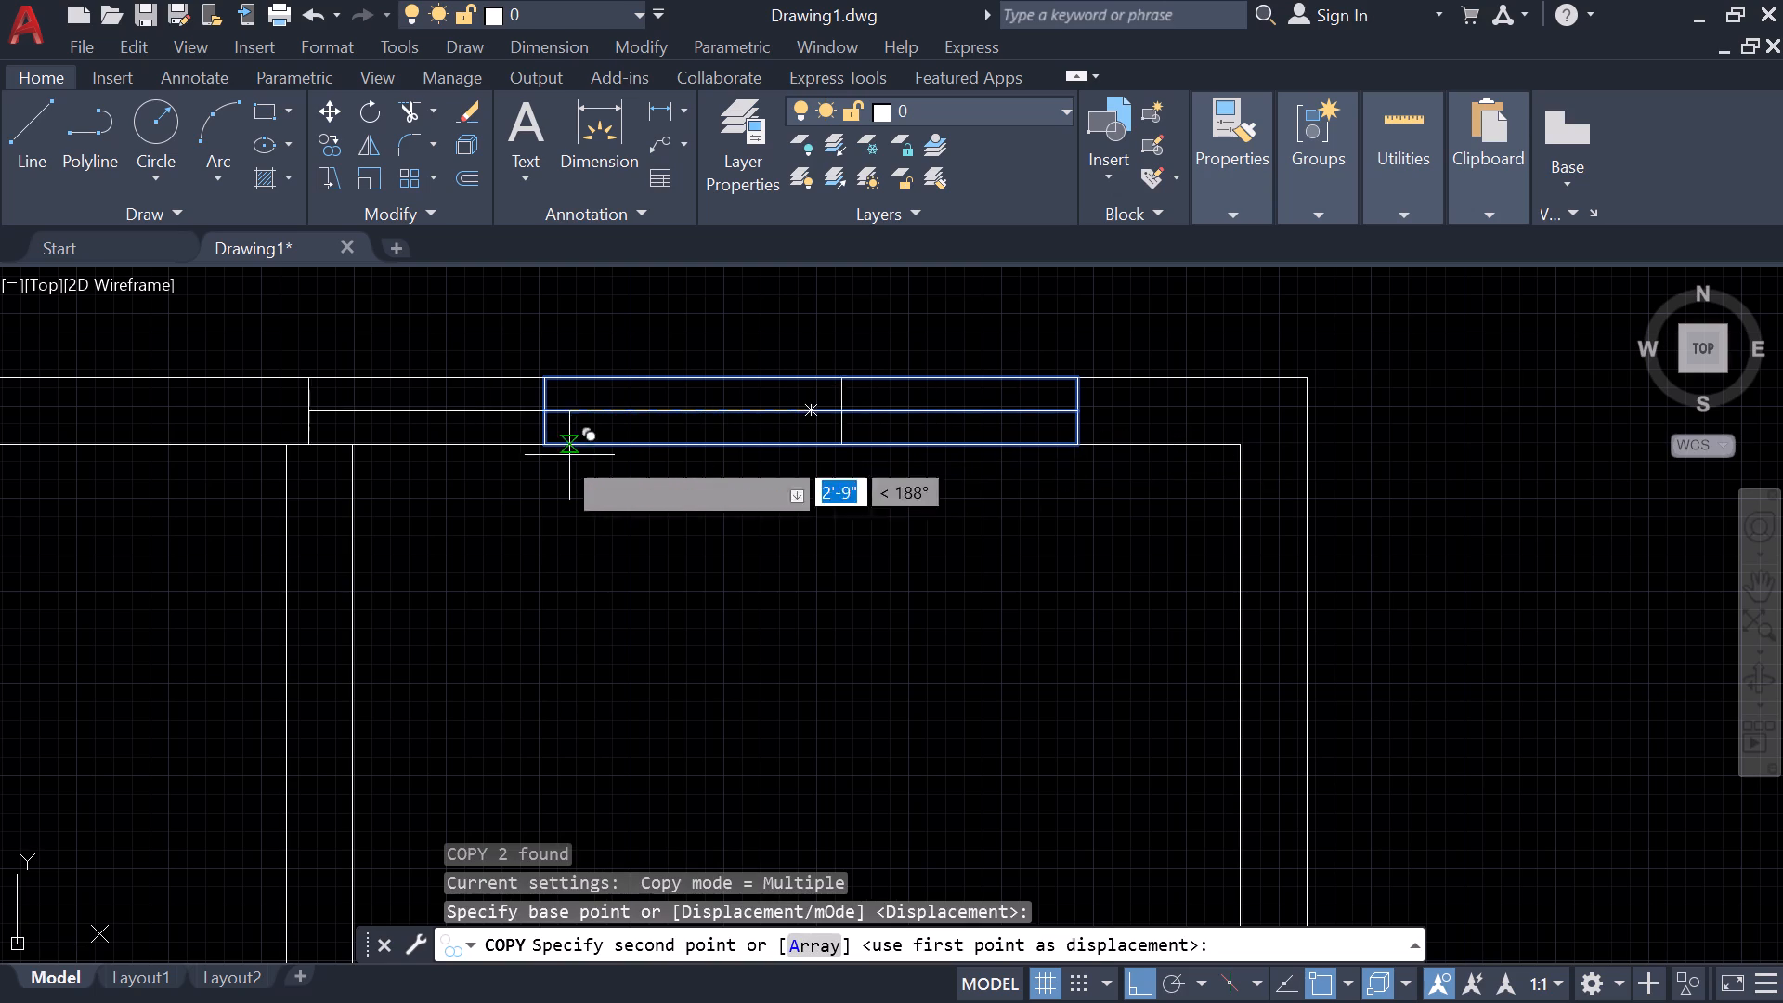
{"action": "scroll", "coordinate": [496, 455], "scroll_direction": "down", "scroll_amount": 2}
{"action": "middle_click_drag", "start_coordinate": [552, 455], "coordinate": [1236, 510]}
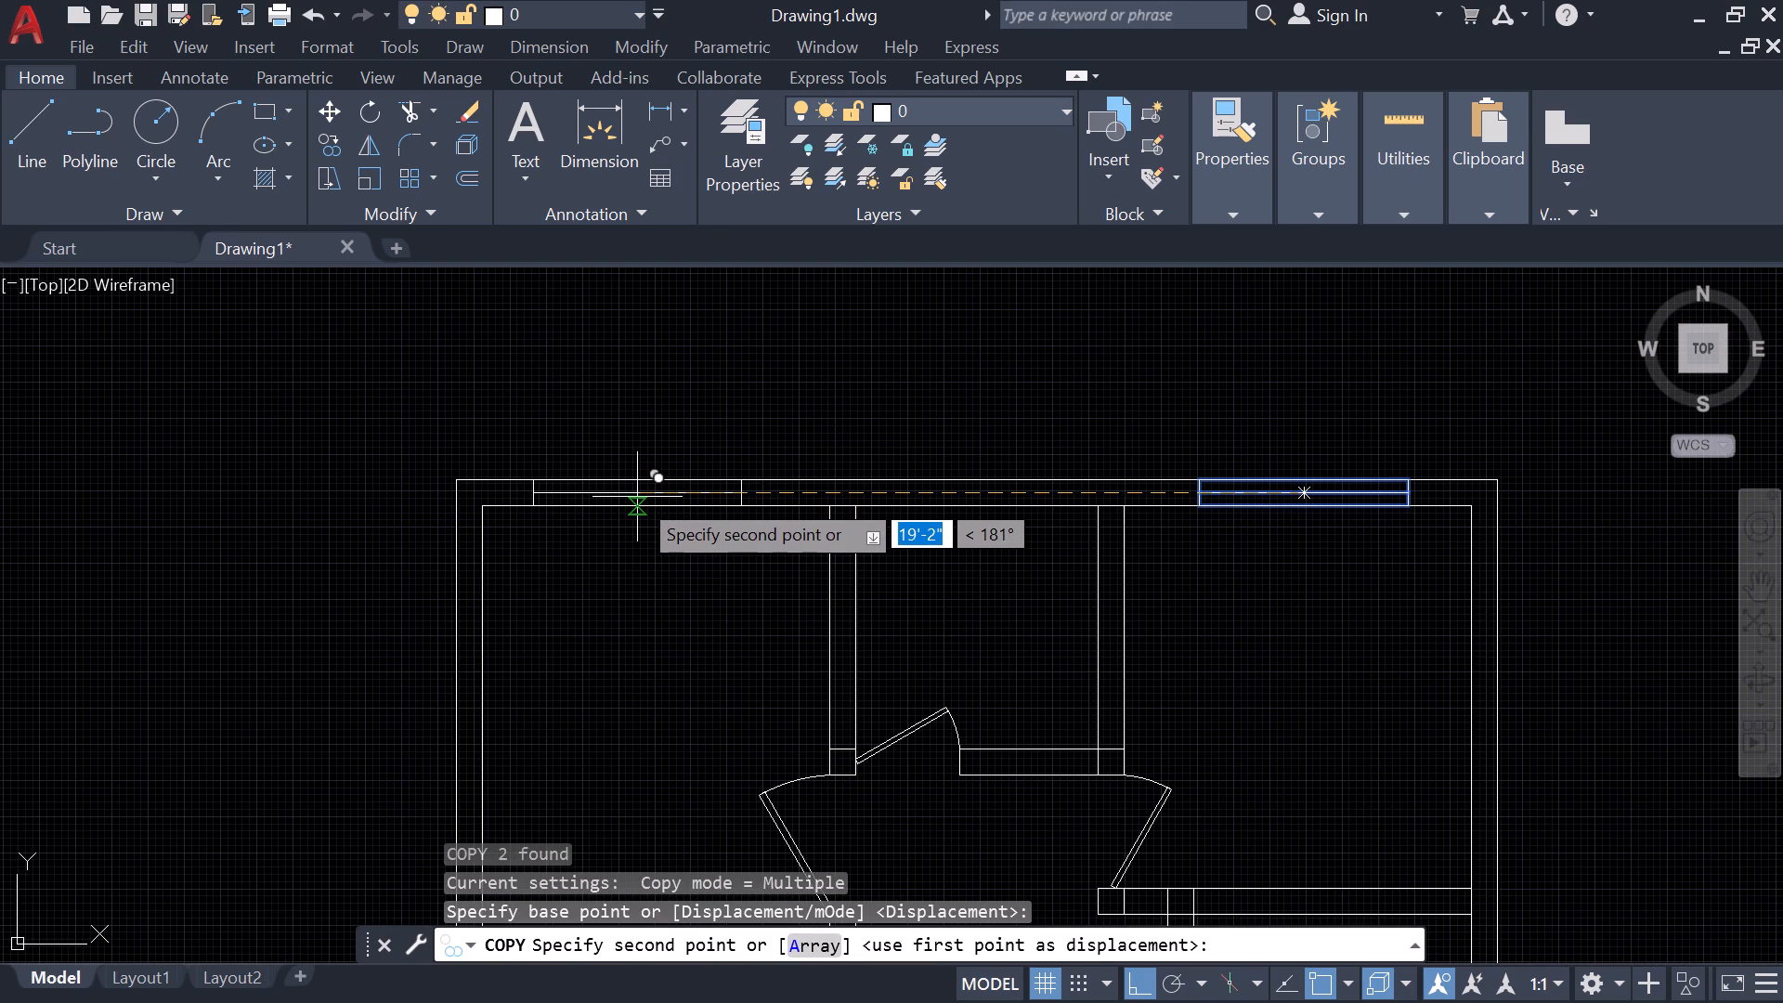
{"action": "left_click", "coordinate": [637, 497]}
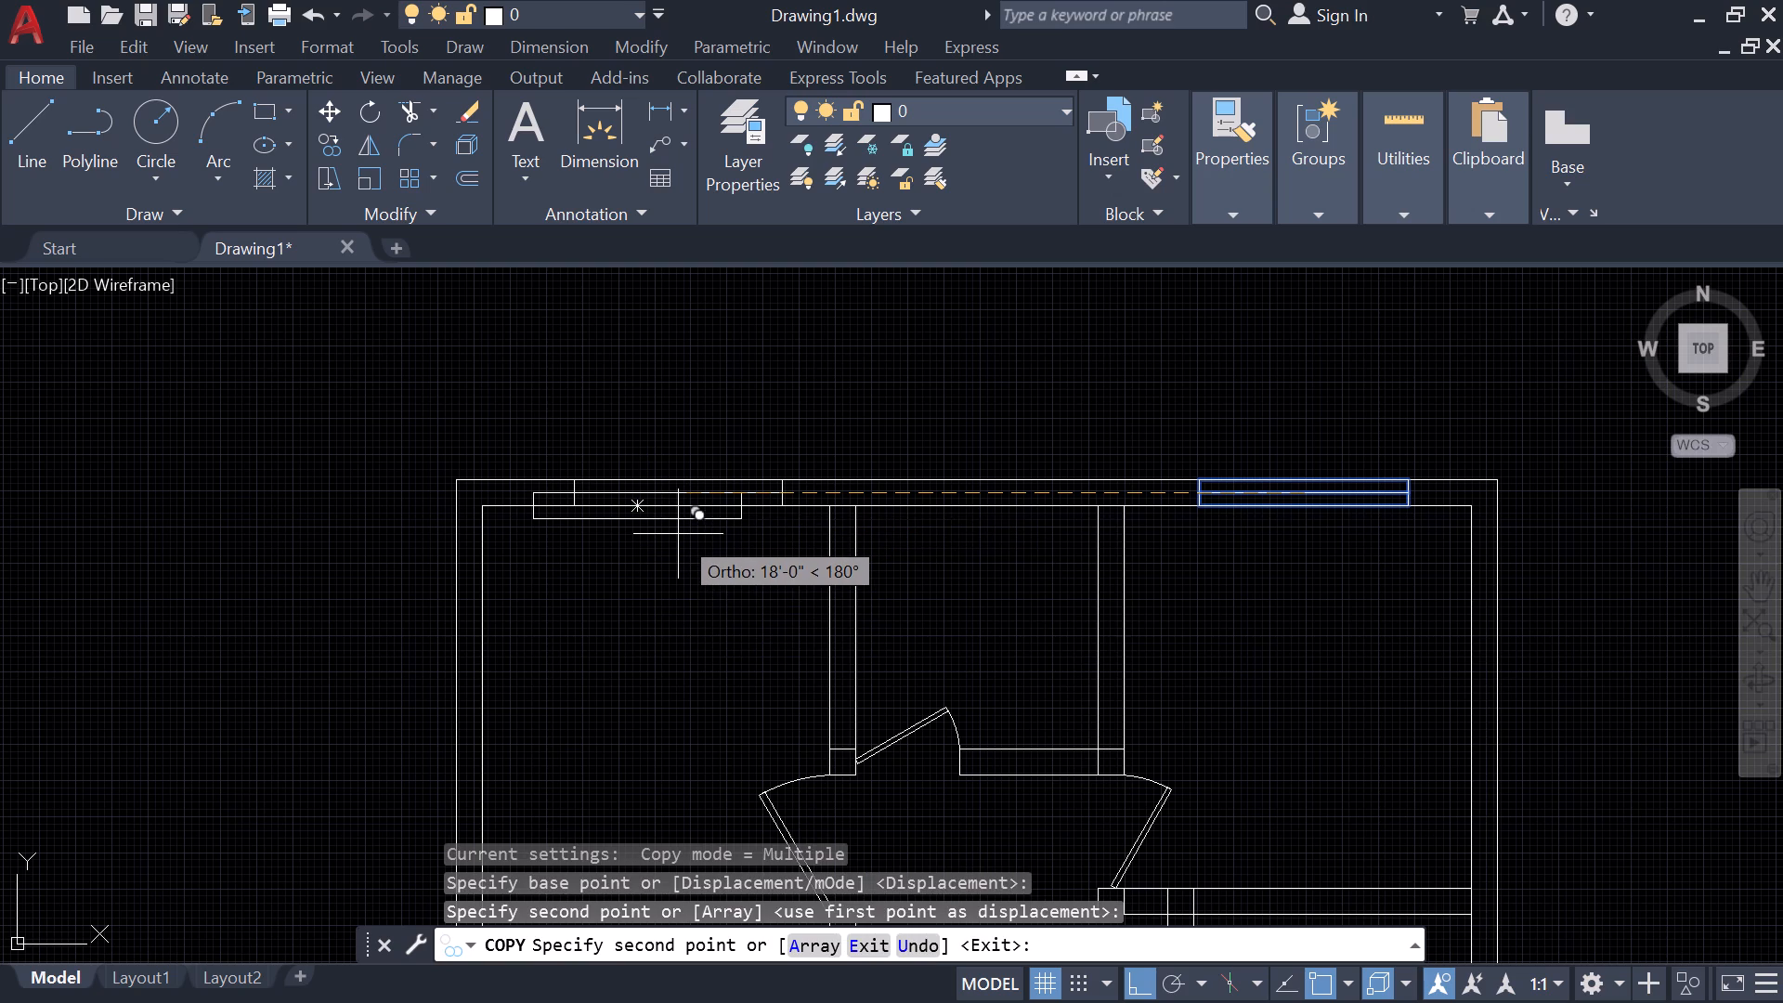
{"action": "key", "text": "ctrl+z"}
{"action": "scroll", "coordinate": [391, 549], "scroll_direction": "down", "scroll_amount": 1}
{"action": "middle_click_drag", "start_coordinate": [441, 560], "coordinate": [962, 560]}
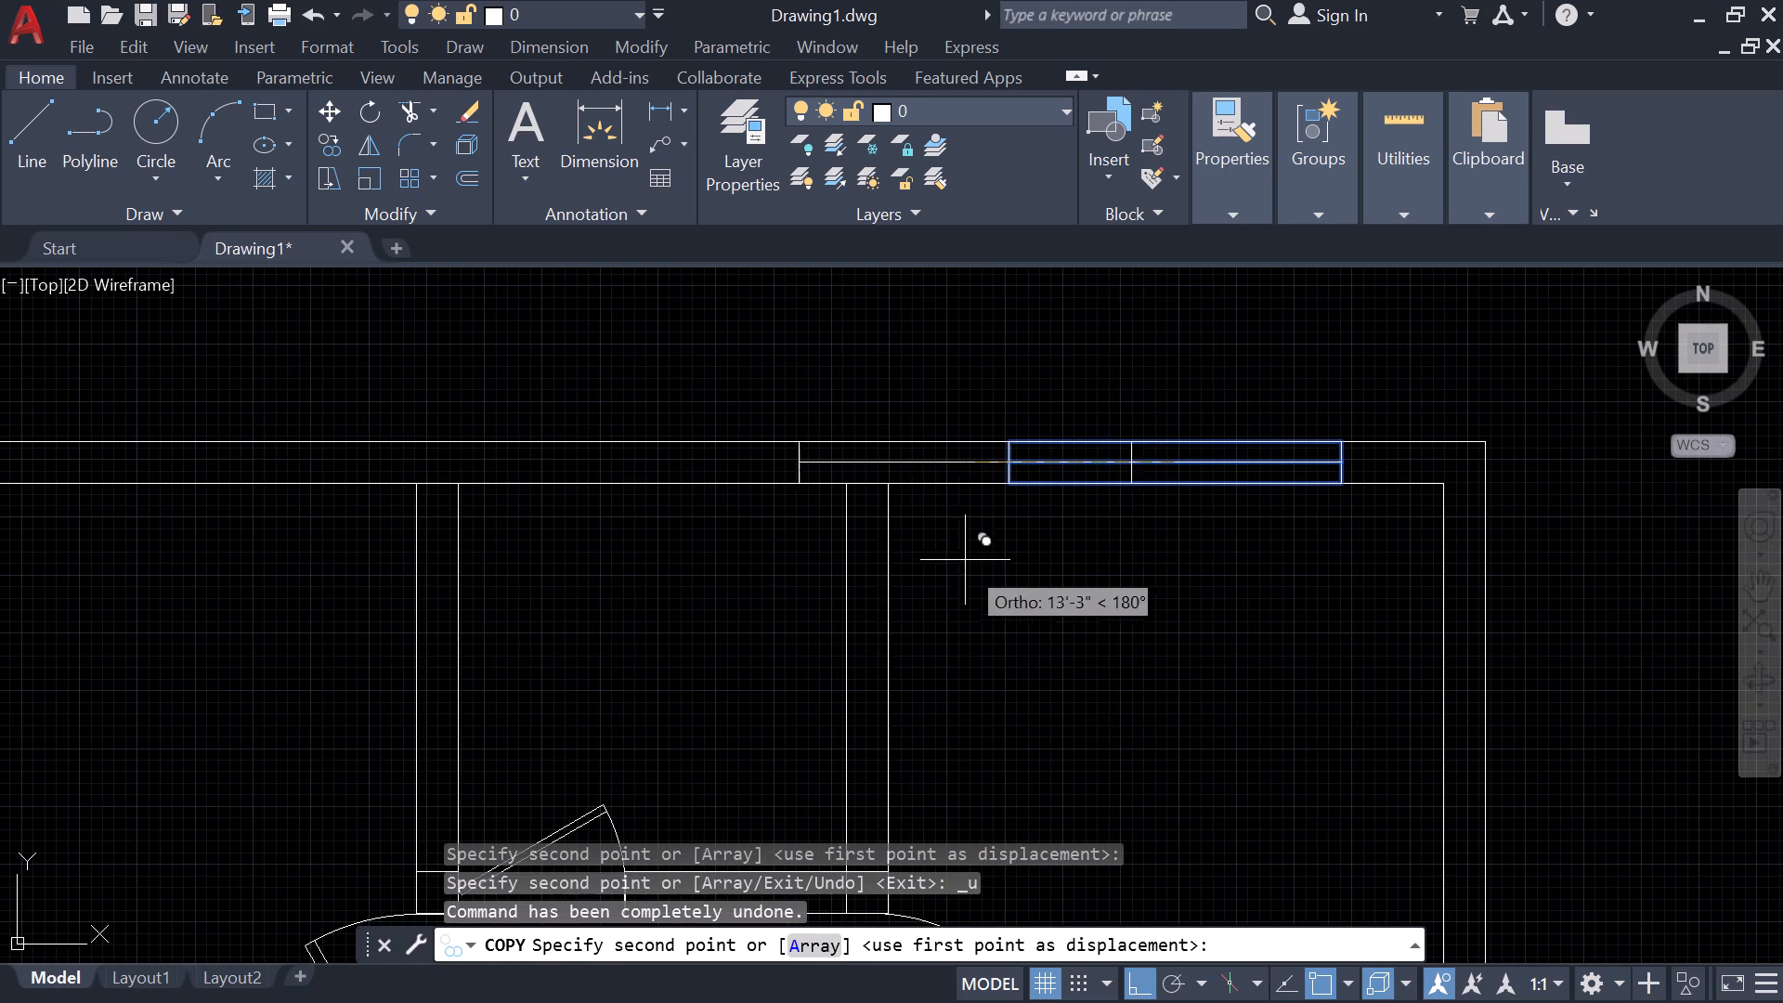
{"action": "middle_click_drag", "start_coordinate": [531, 607], "coordinate": [1032, 607]}
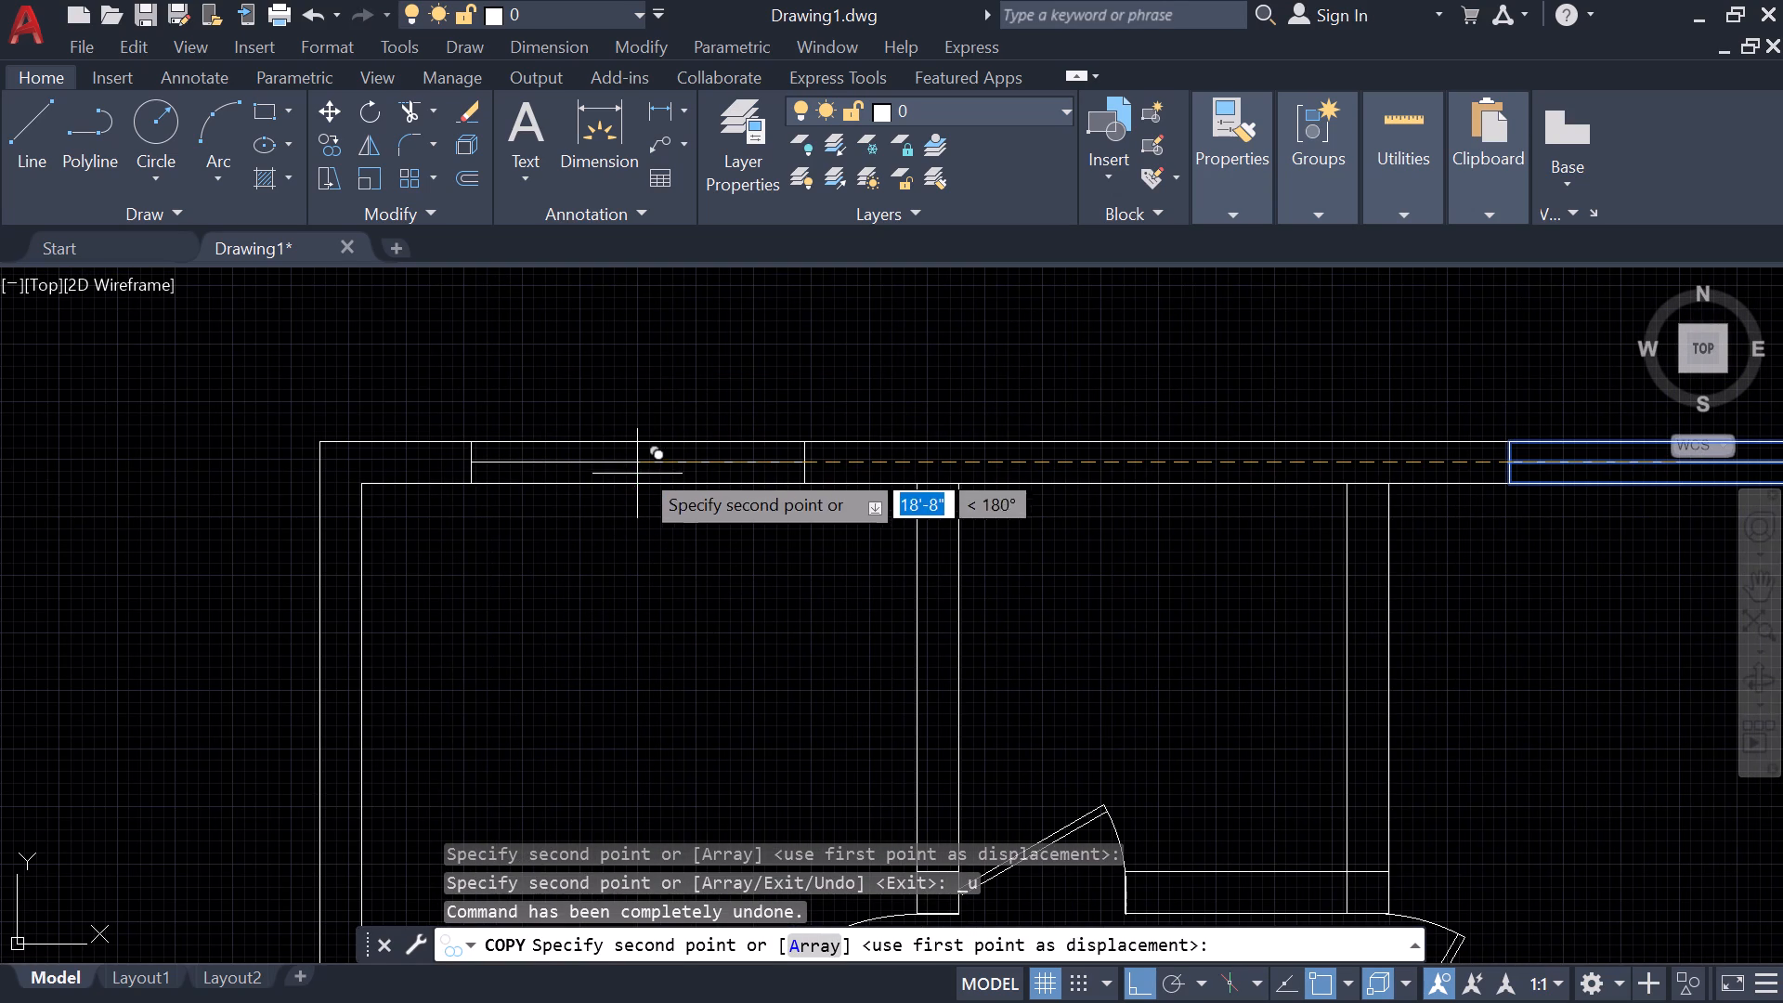
{"action": "left_click", "coordinate": [639, 460]}
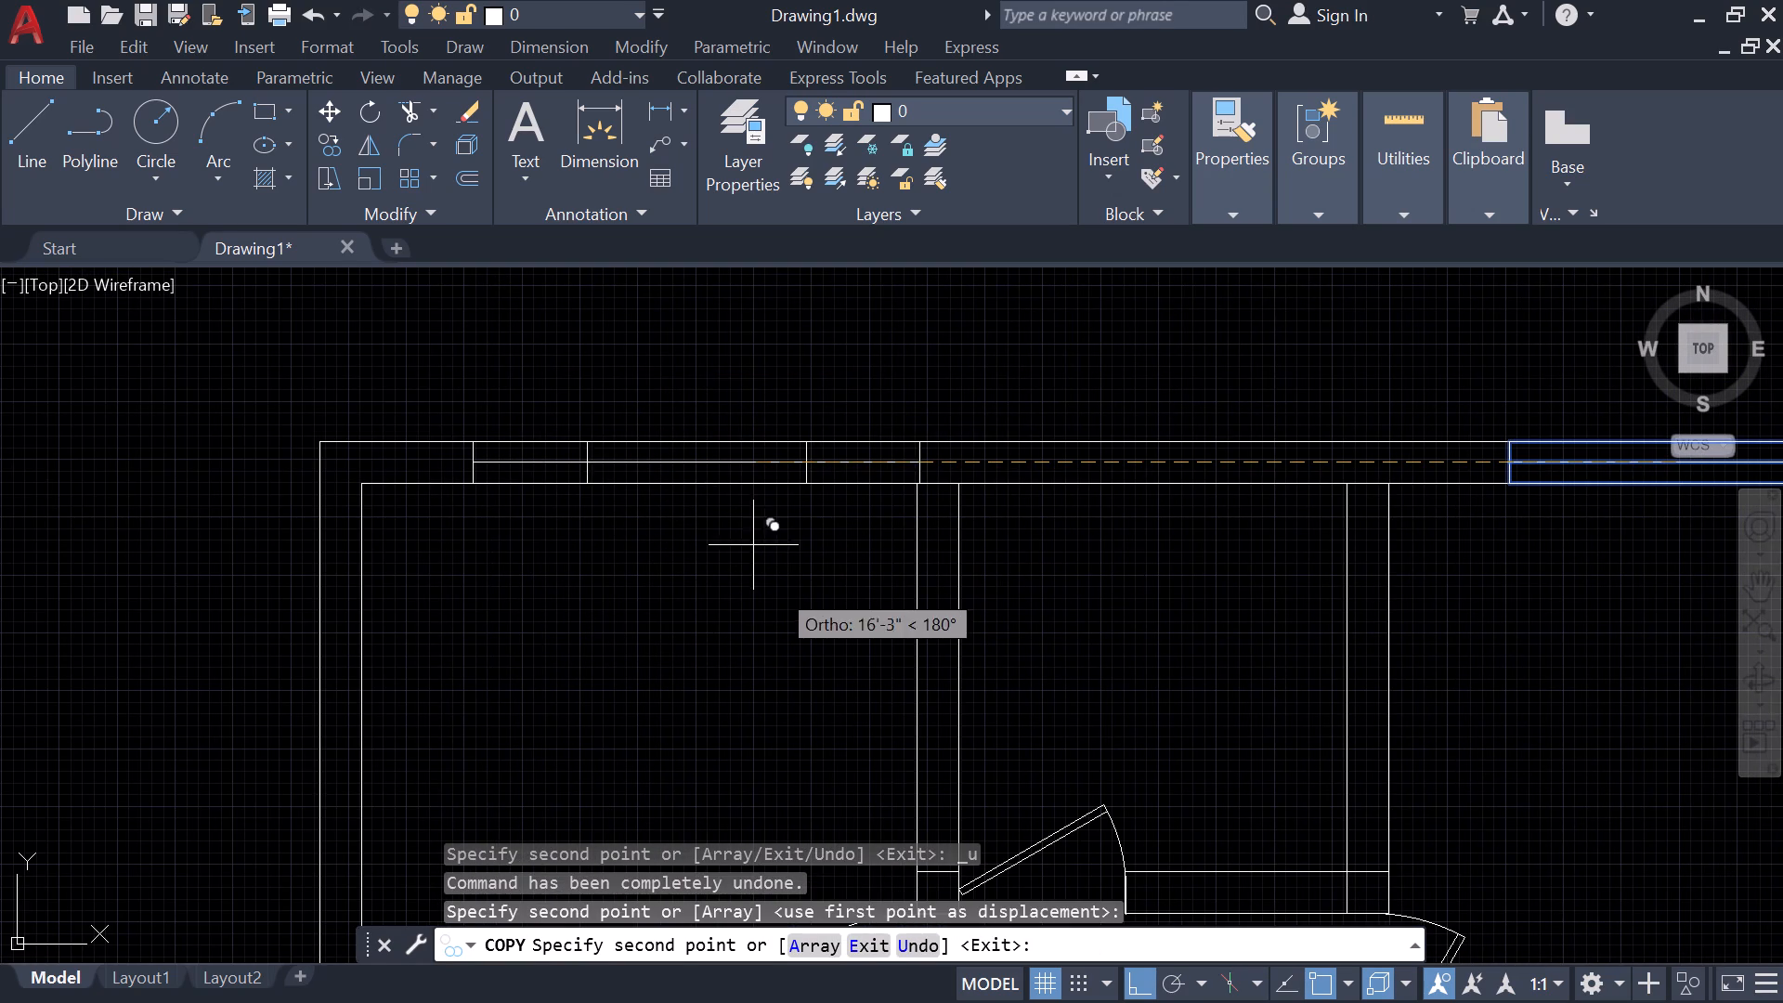
{"action": "key", "text": "Escape"}
{"action": "scroll", "coordinate": [1082, 646], "scroll_direction": "down", "scroll_amount": 2}
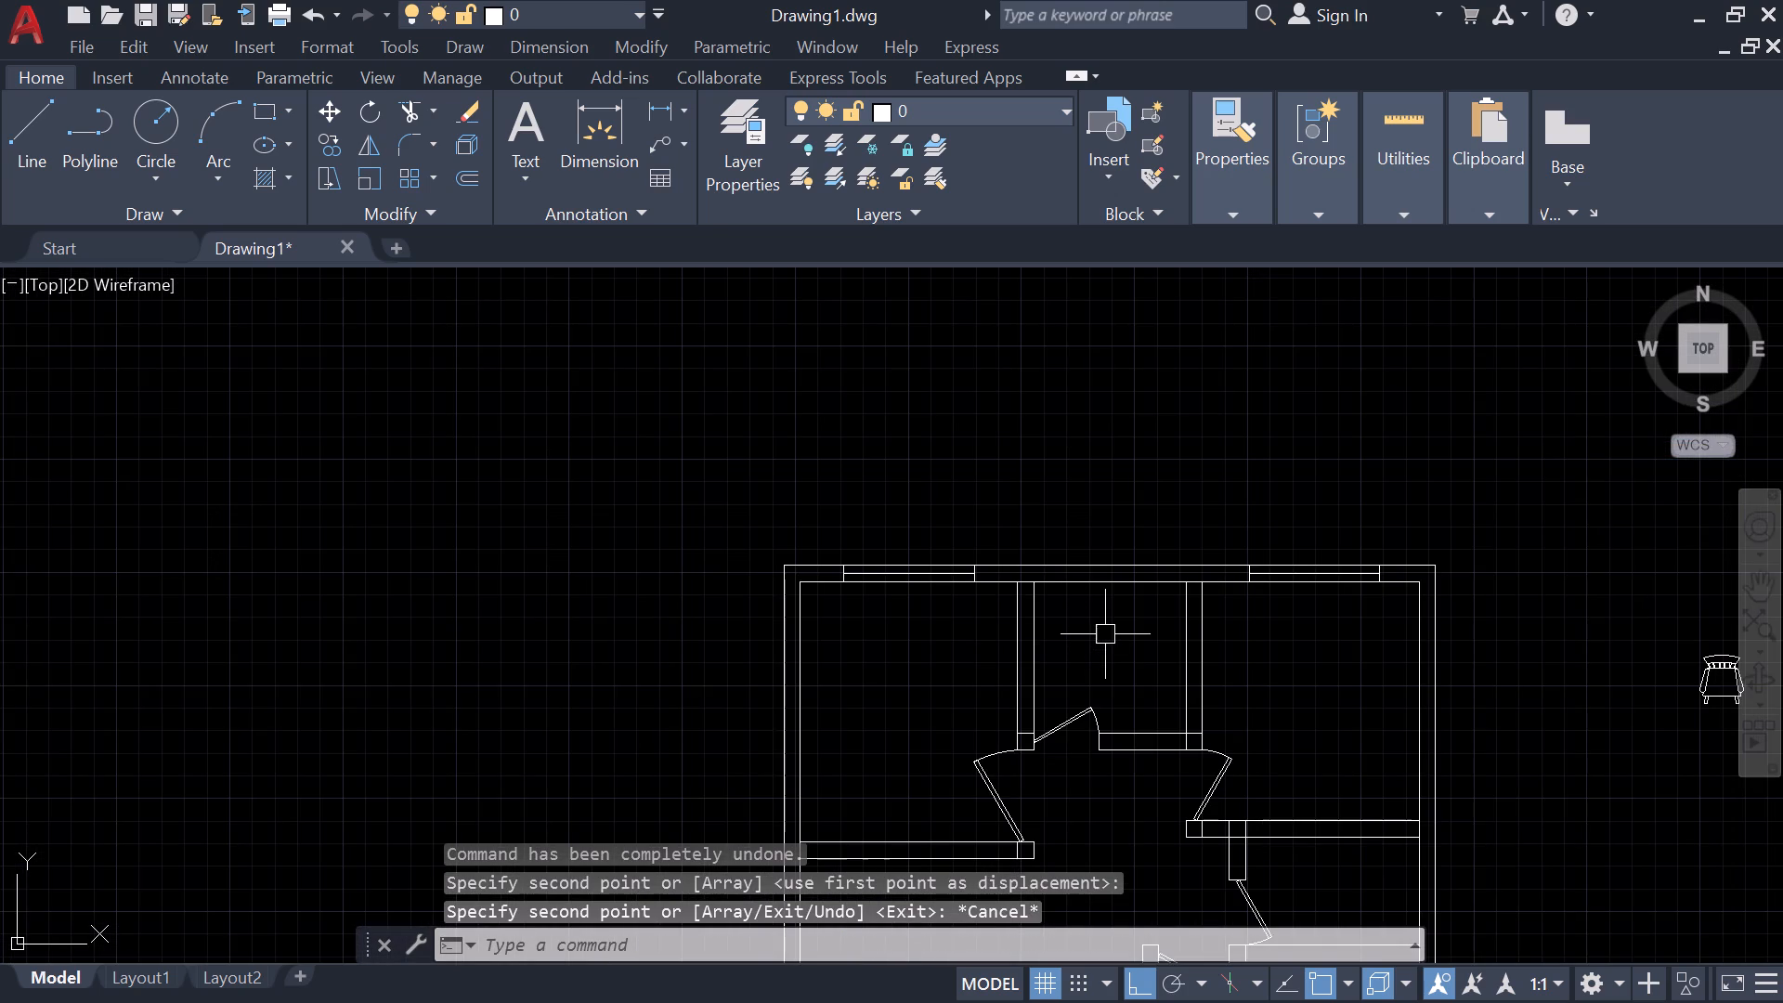
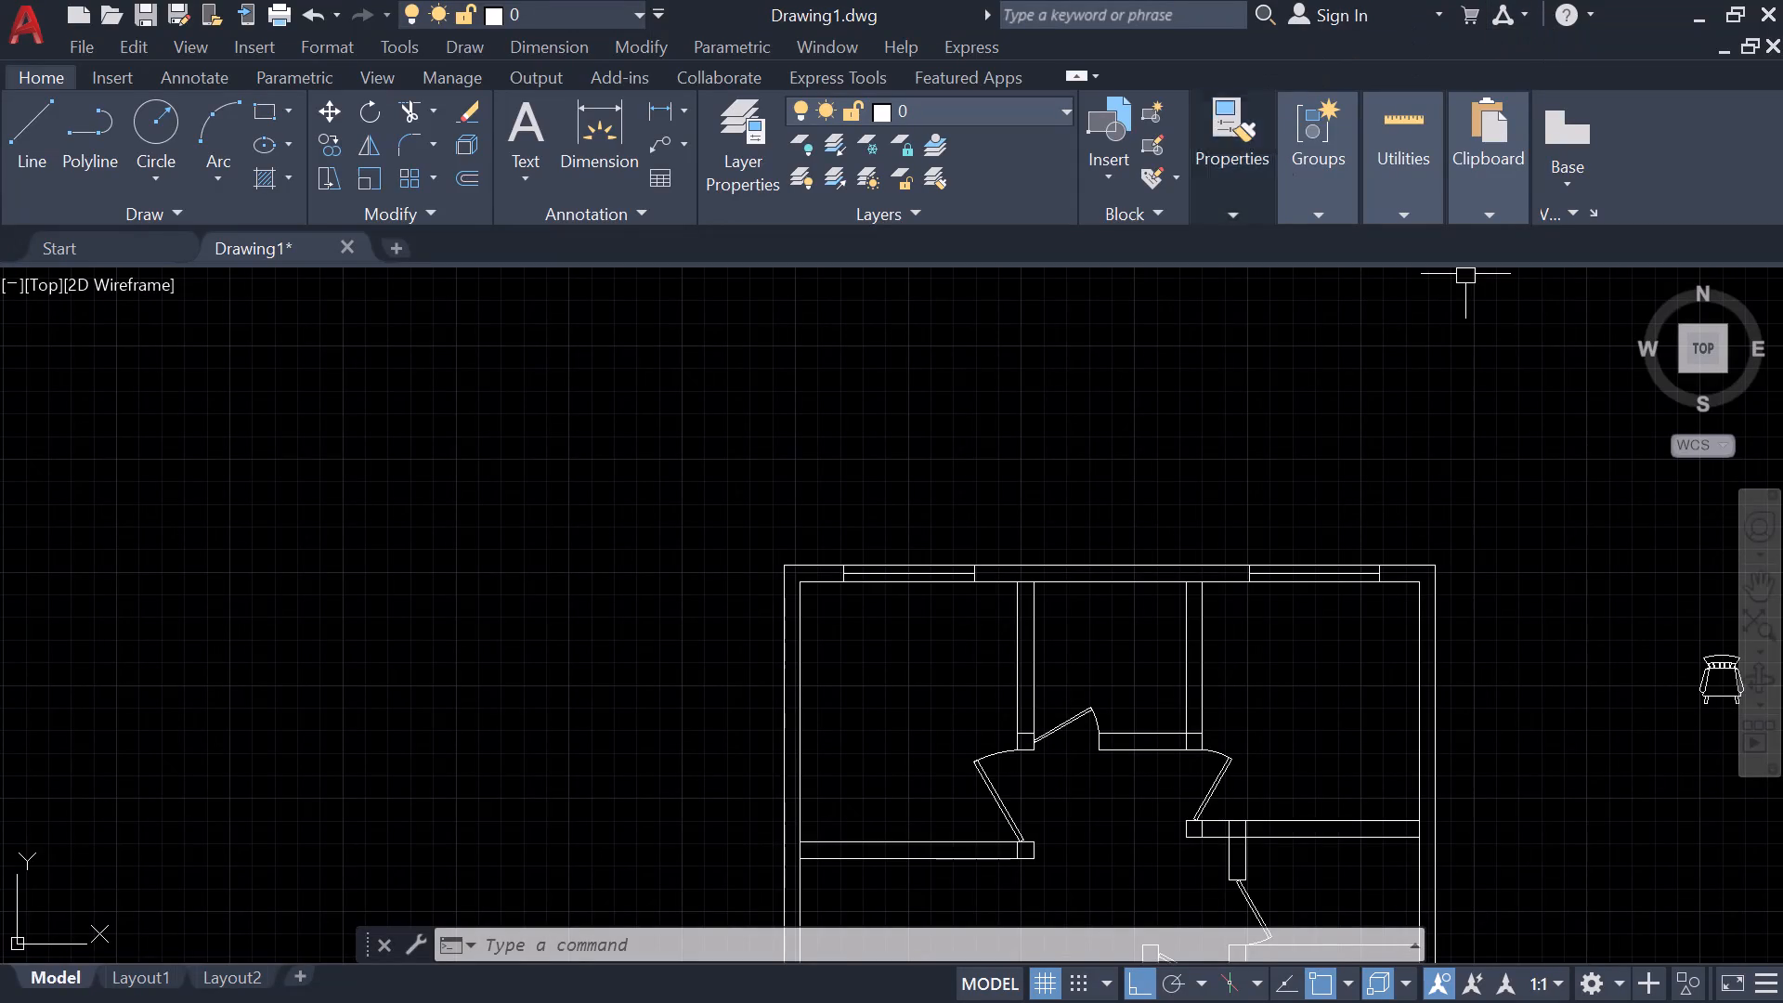
Examine the whole floor plan together with the furniture and fixture symbols placed beside it.
{"action": "middle_click_drag", "start_coordinate": [1180, 449], "coordinate": [959, 367]}
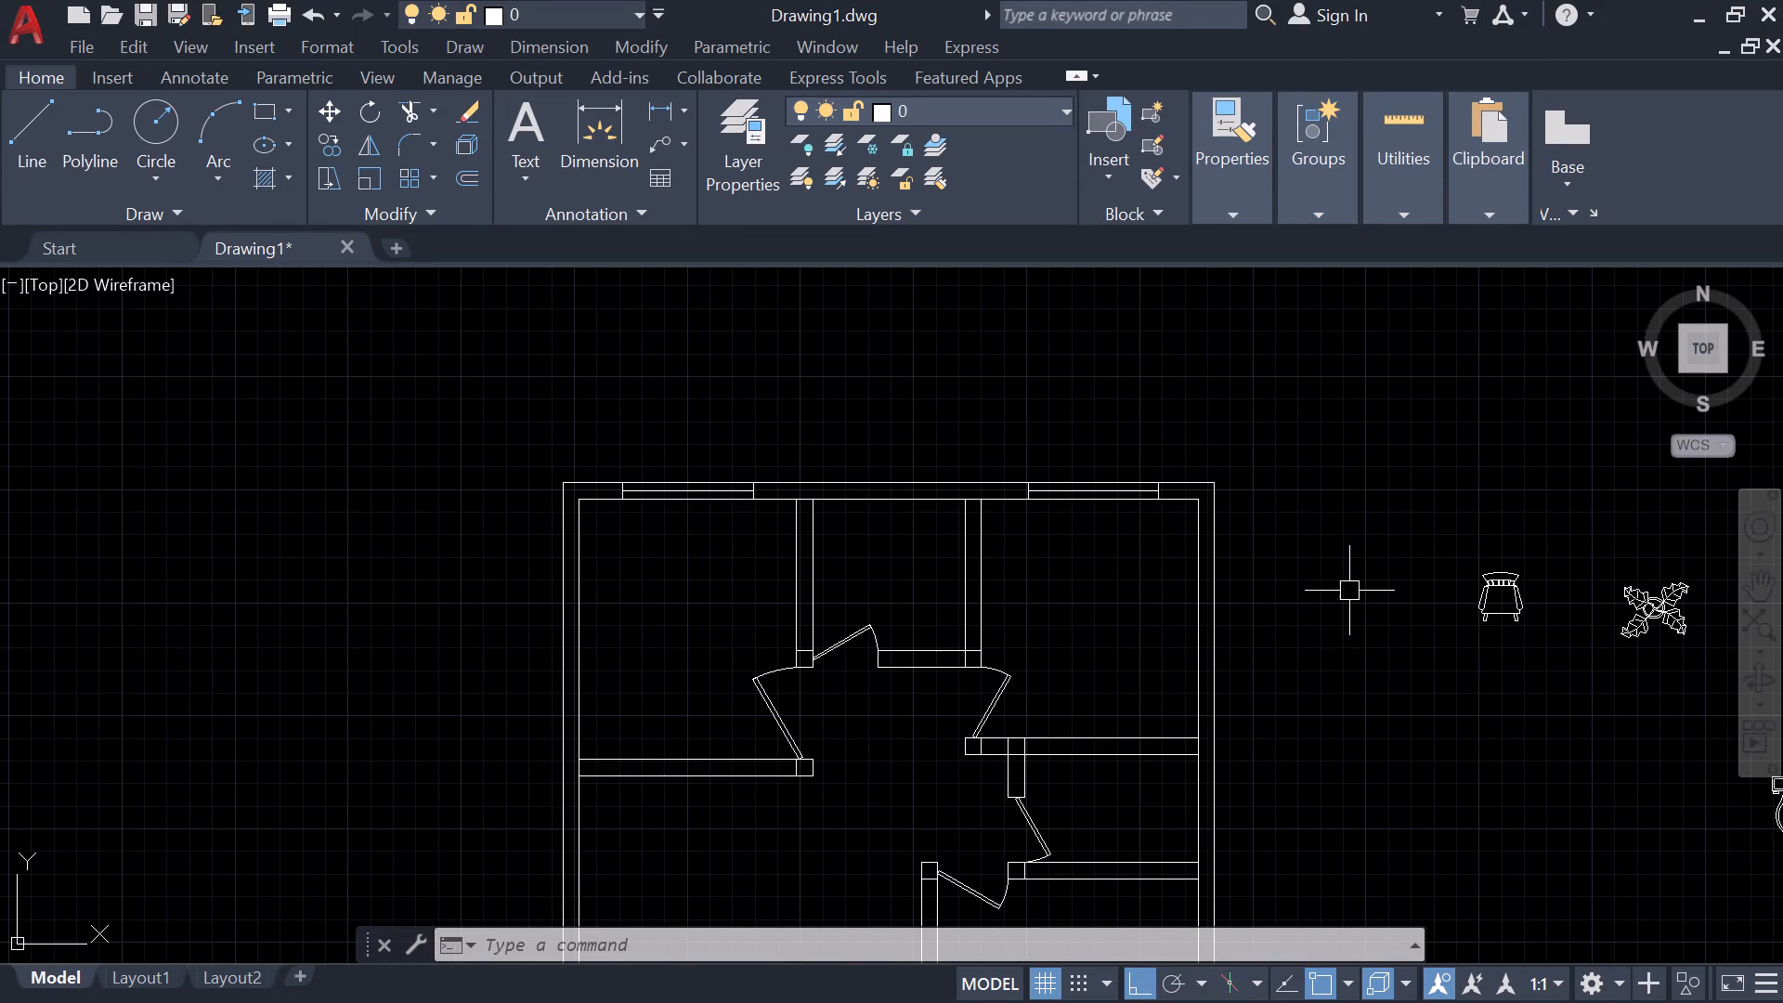
{"action": "middle_click_drag", "start_coordinate": [1349, 591], "coordinate": [1149, 450]}
{"action": "scroll", "coordinate": [1101, 410], "scroll_direction": "down", "scroll_amount": 2}
{"action": "middle_click_drag", "start_coordinate": [1175, 743], "coordinate": [1128, 679]}
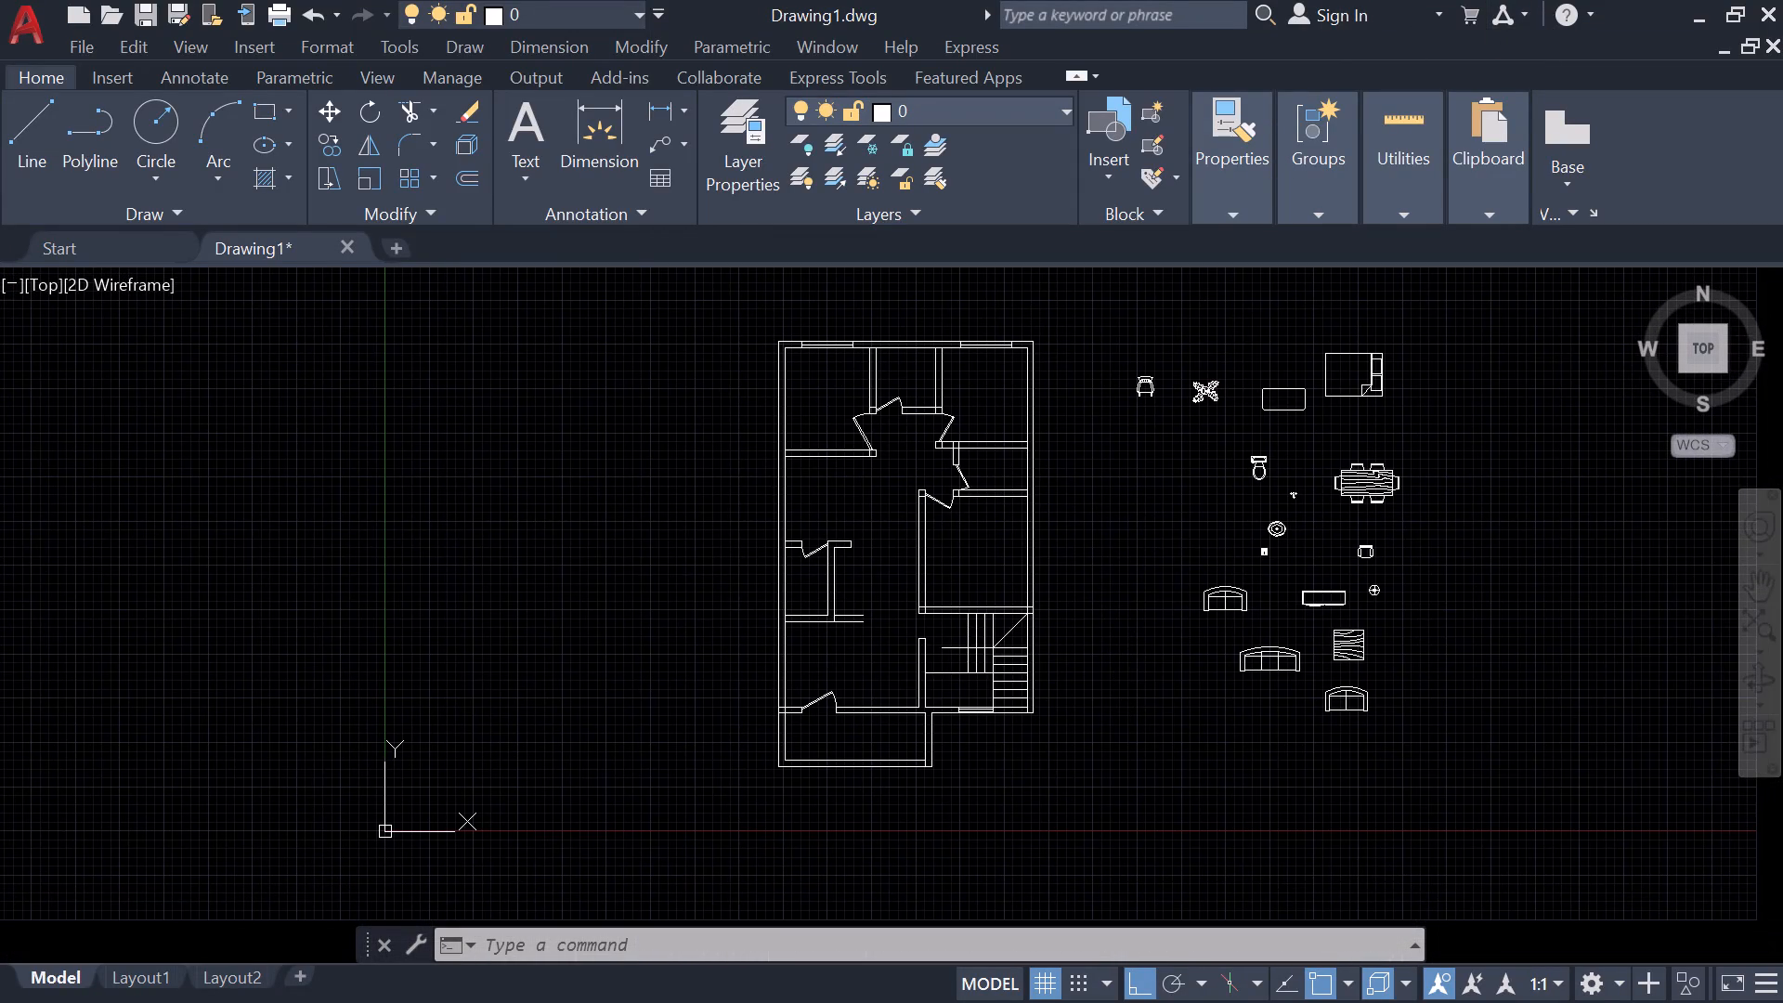
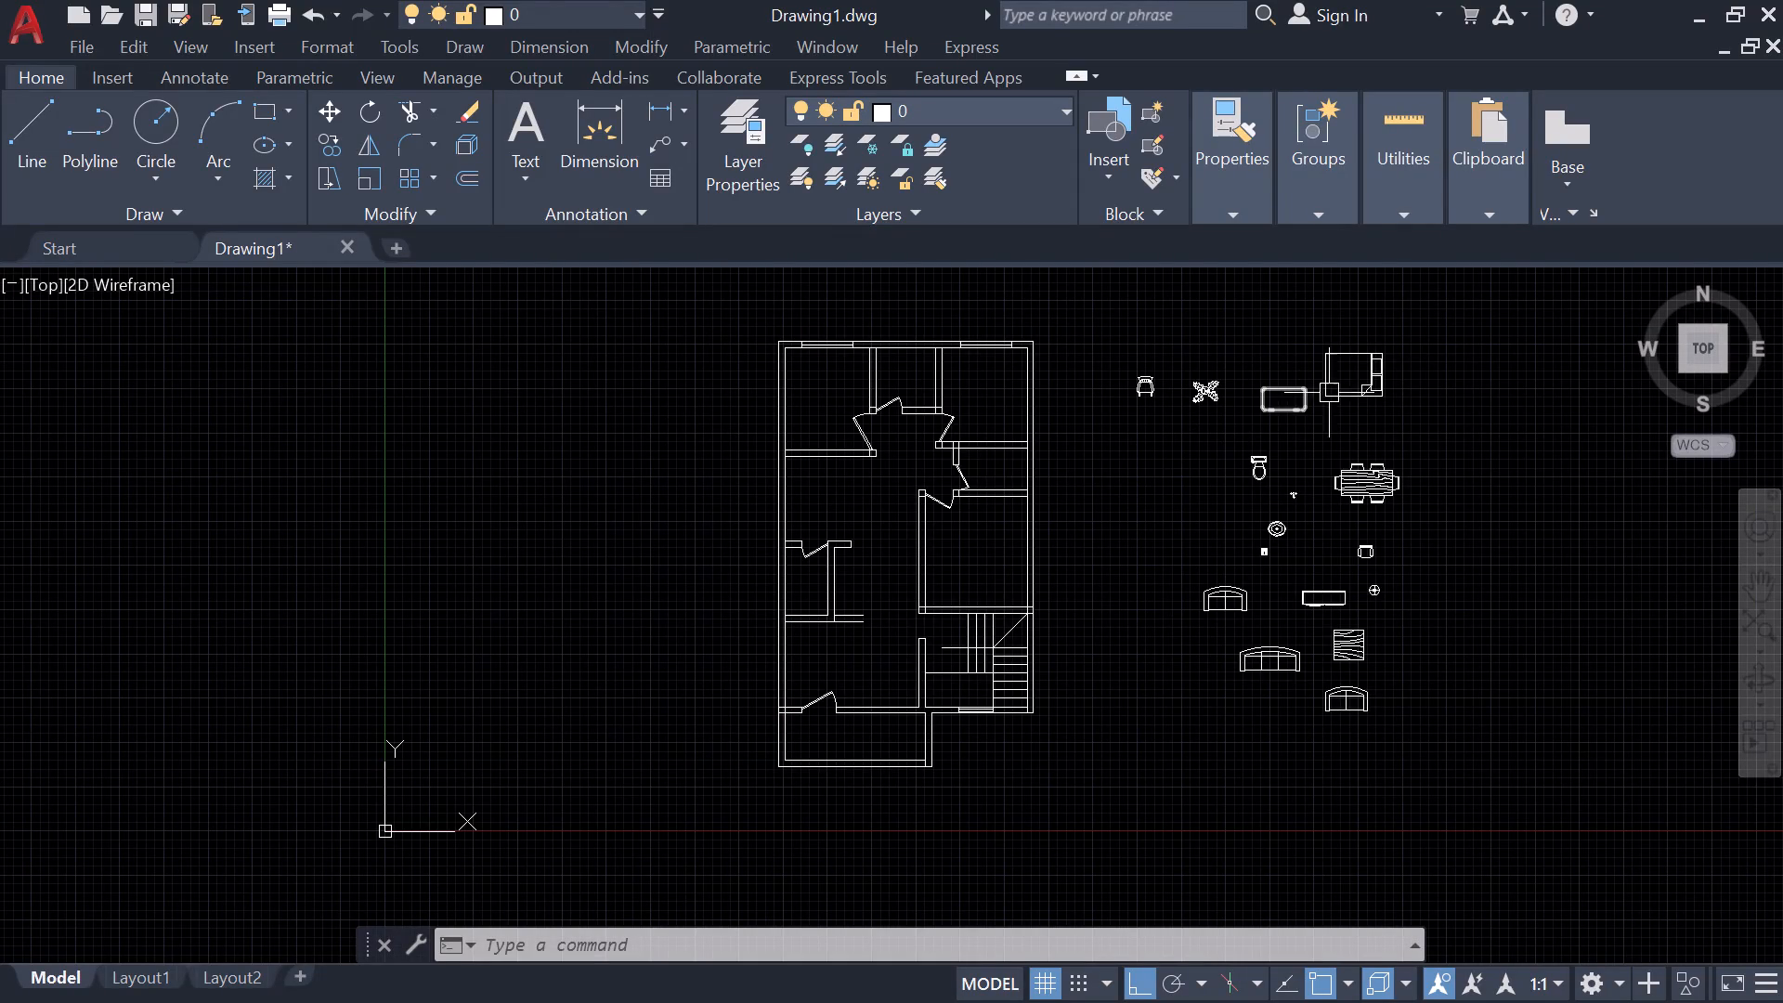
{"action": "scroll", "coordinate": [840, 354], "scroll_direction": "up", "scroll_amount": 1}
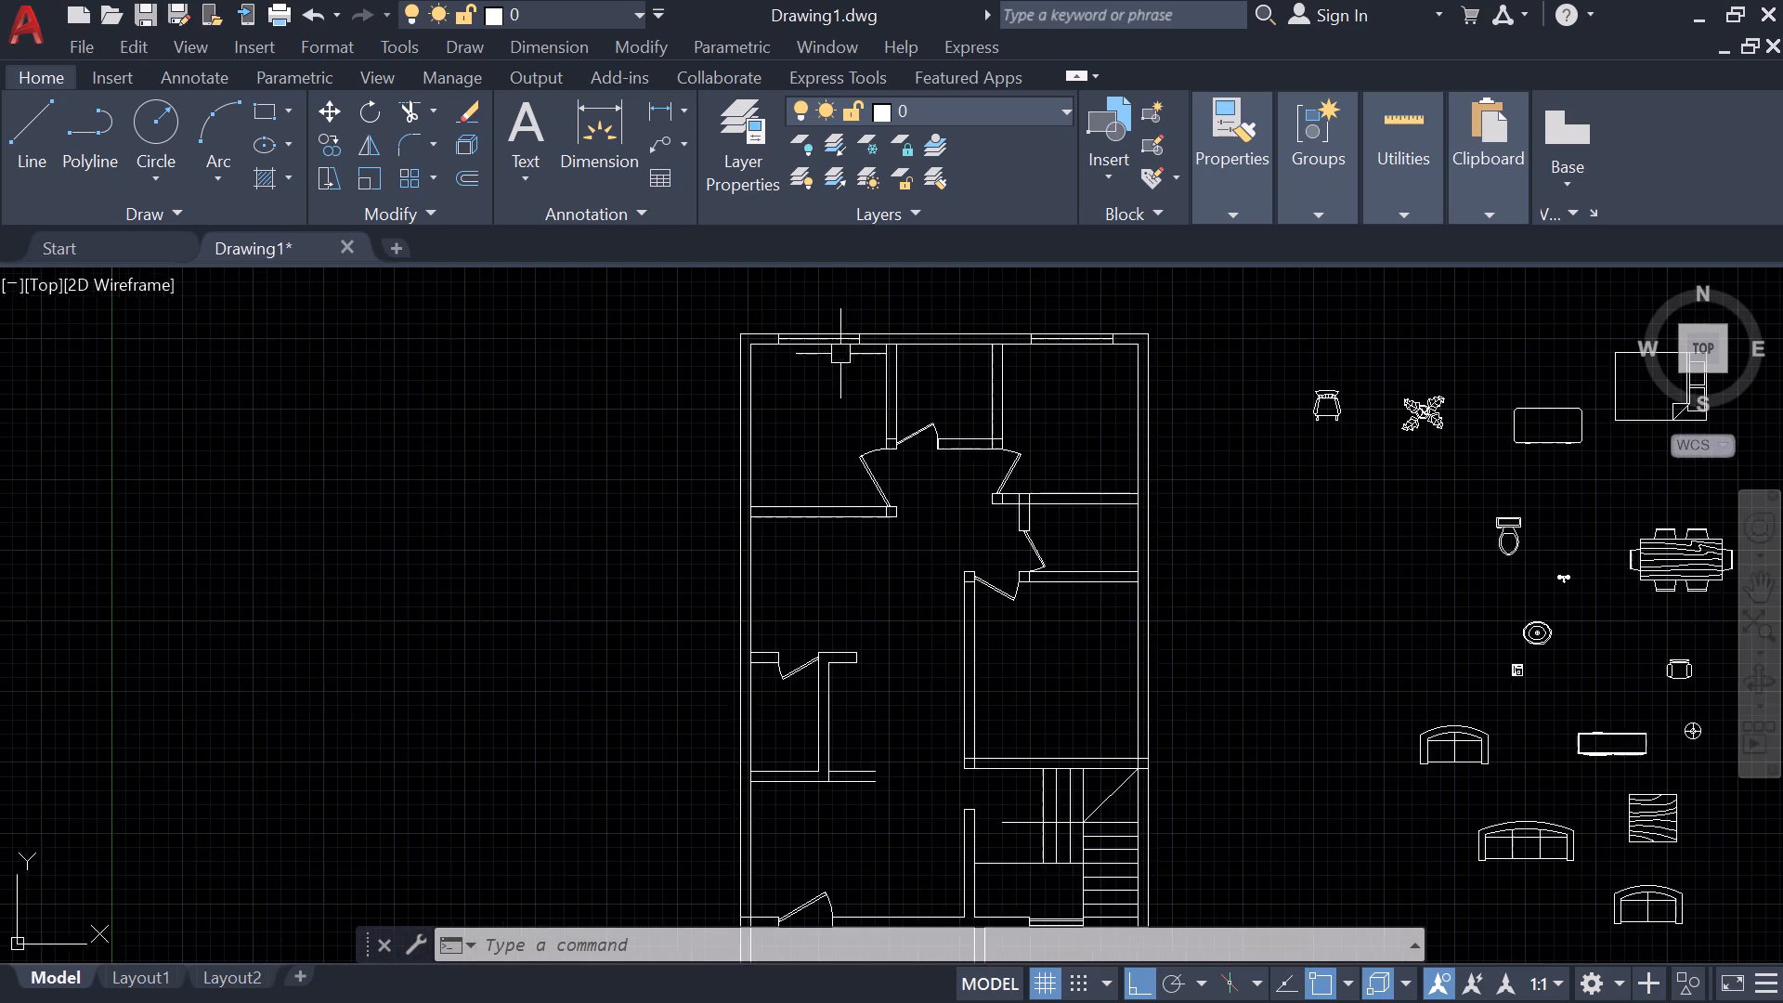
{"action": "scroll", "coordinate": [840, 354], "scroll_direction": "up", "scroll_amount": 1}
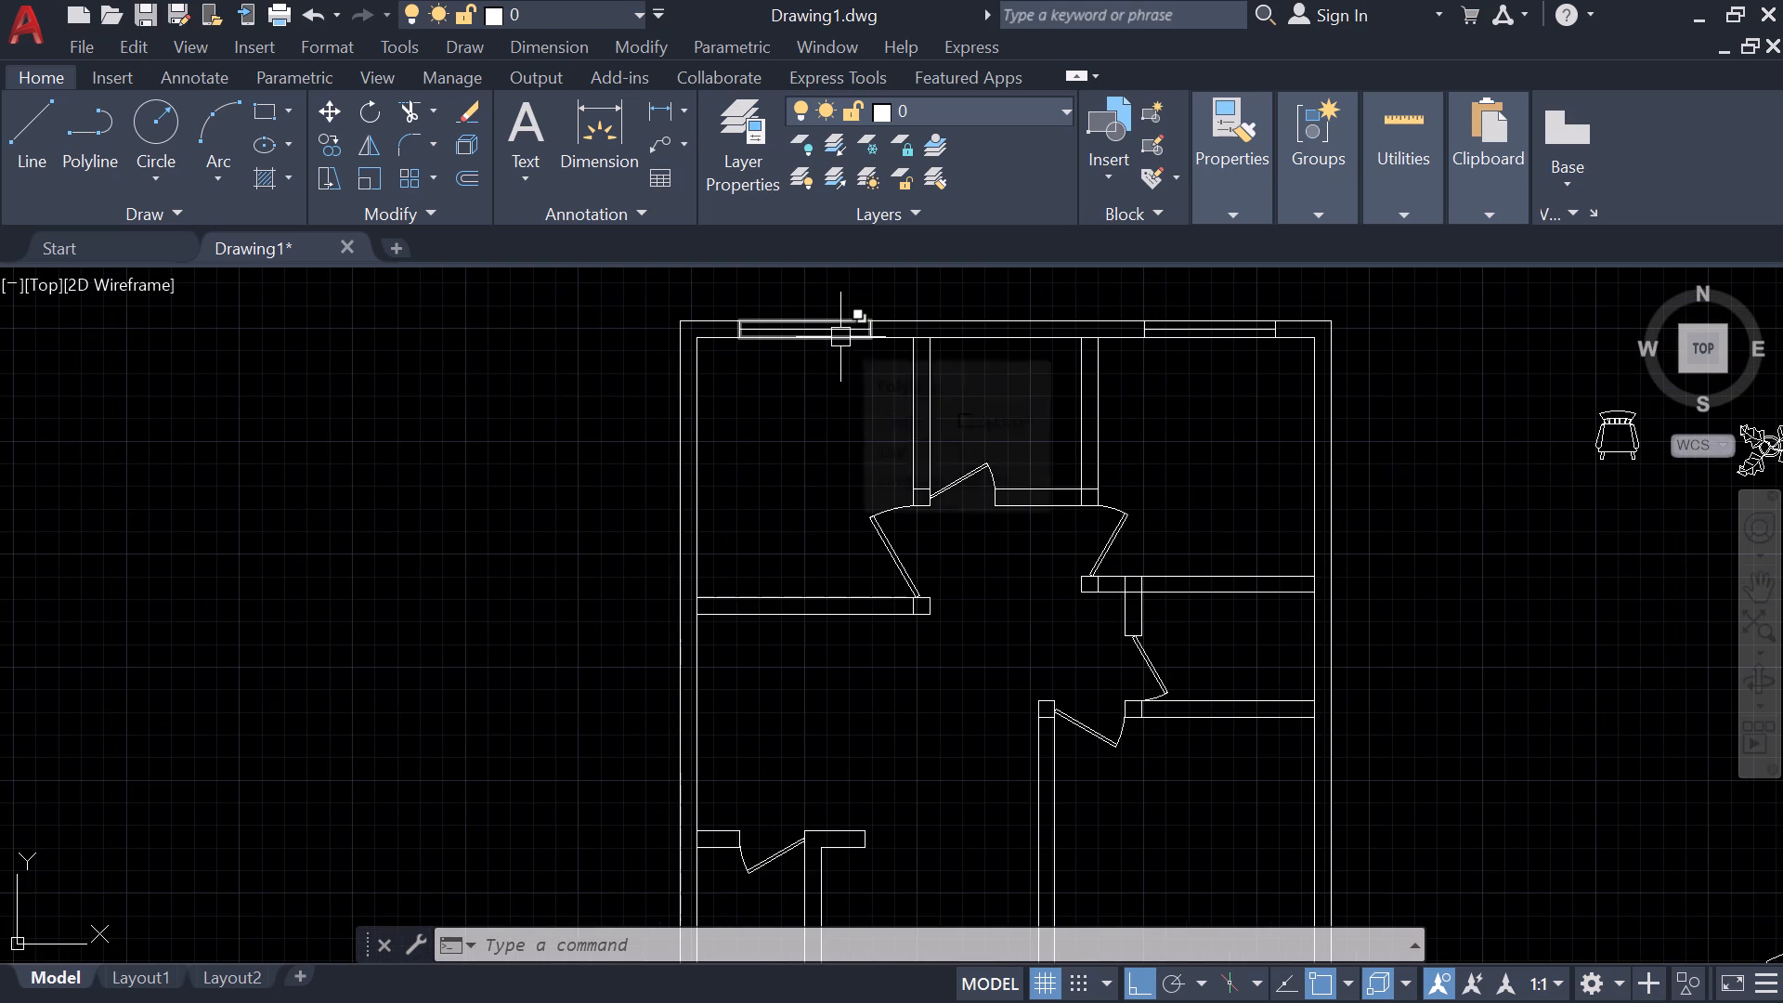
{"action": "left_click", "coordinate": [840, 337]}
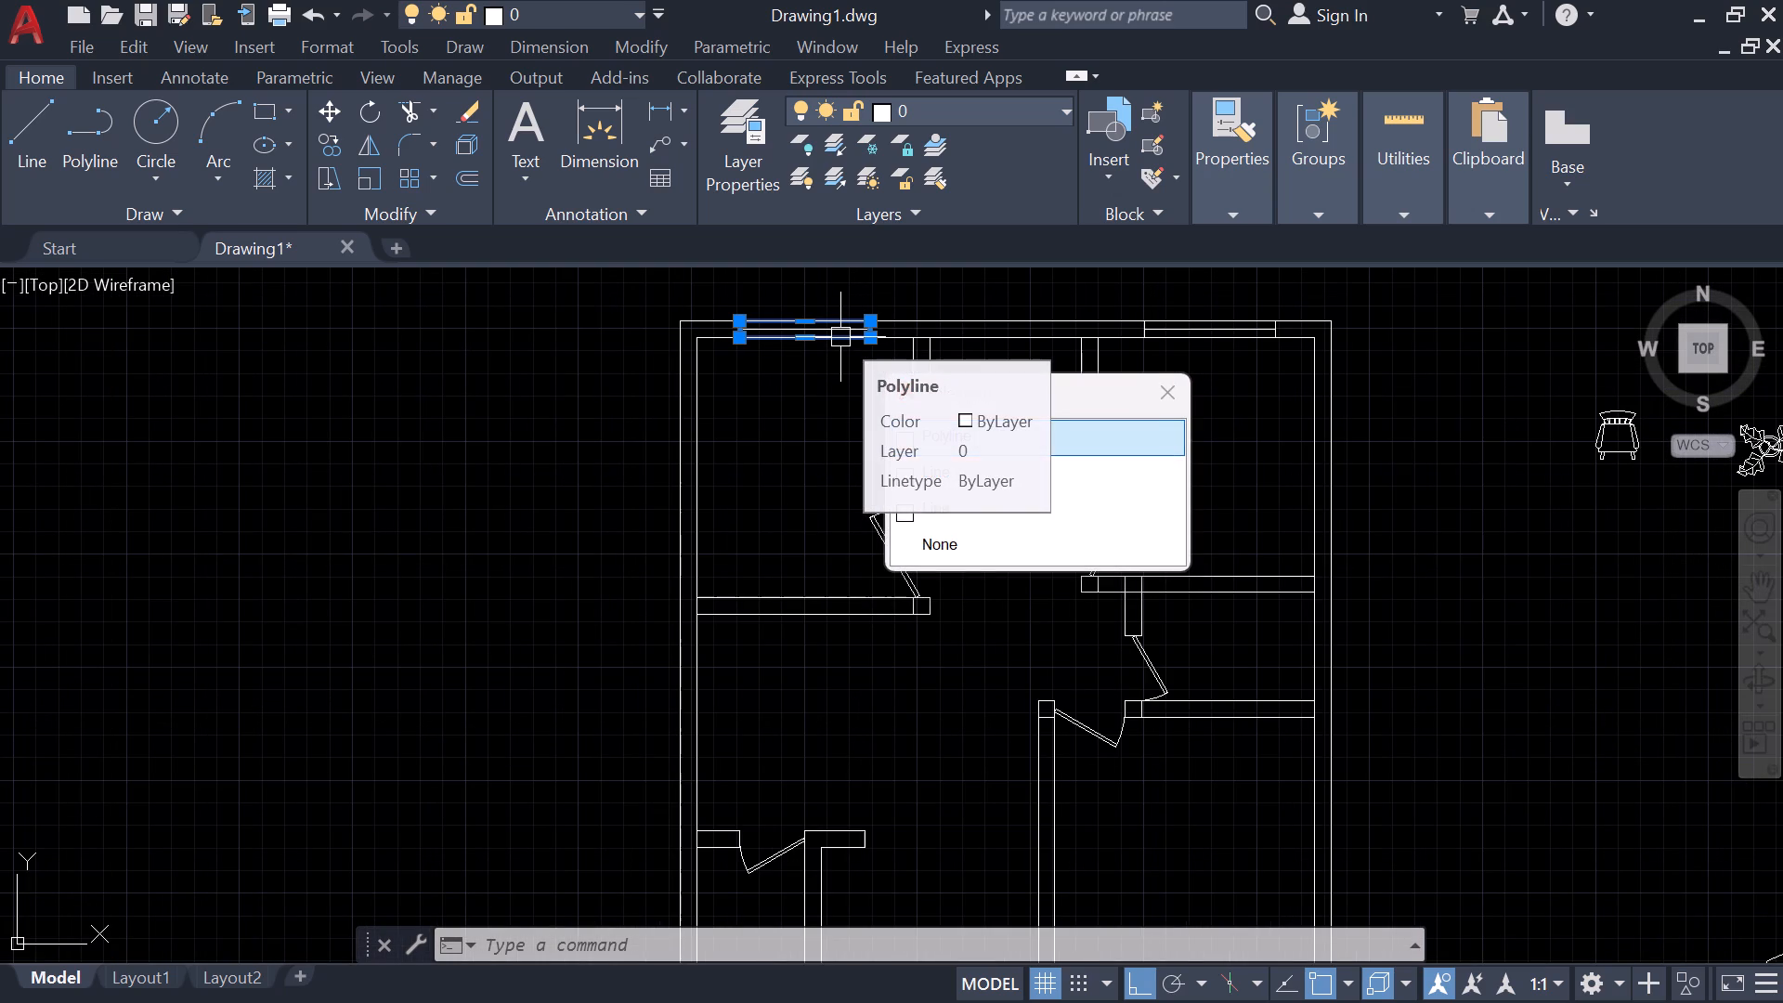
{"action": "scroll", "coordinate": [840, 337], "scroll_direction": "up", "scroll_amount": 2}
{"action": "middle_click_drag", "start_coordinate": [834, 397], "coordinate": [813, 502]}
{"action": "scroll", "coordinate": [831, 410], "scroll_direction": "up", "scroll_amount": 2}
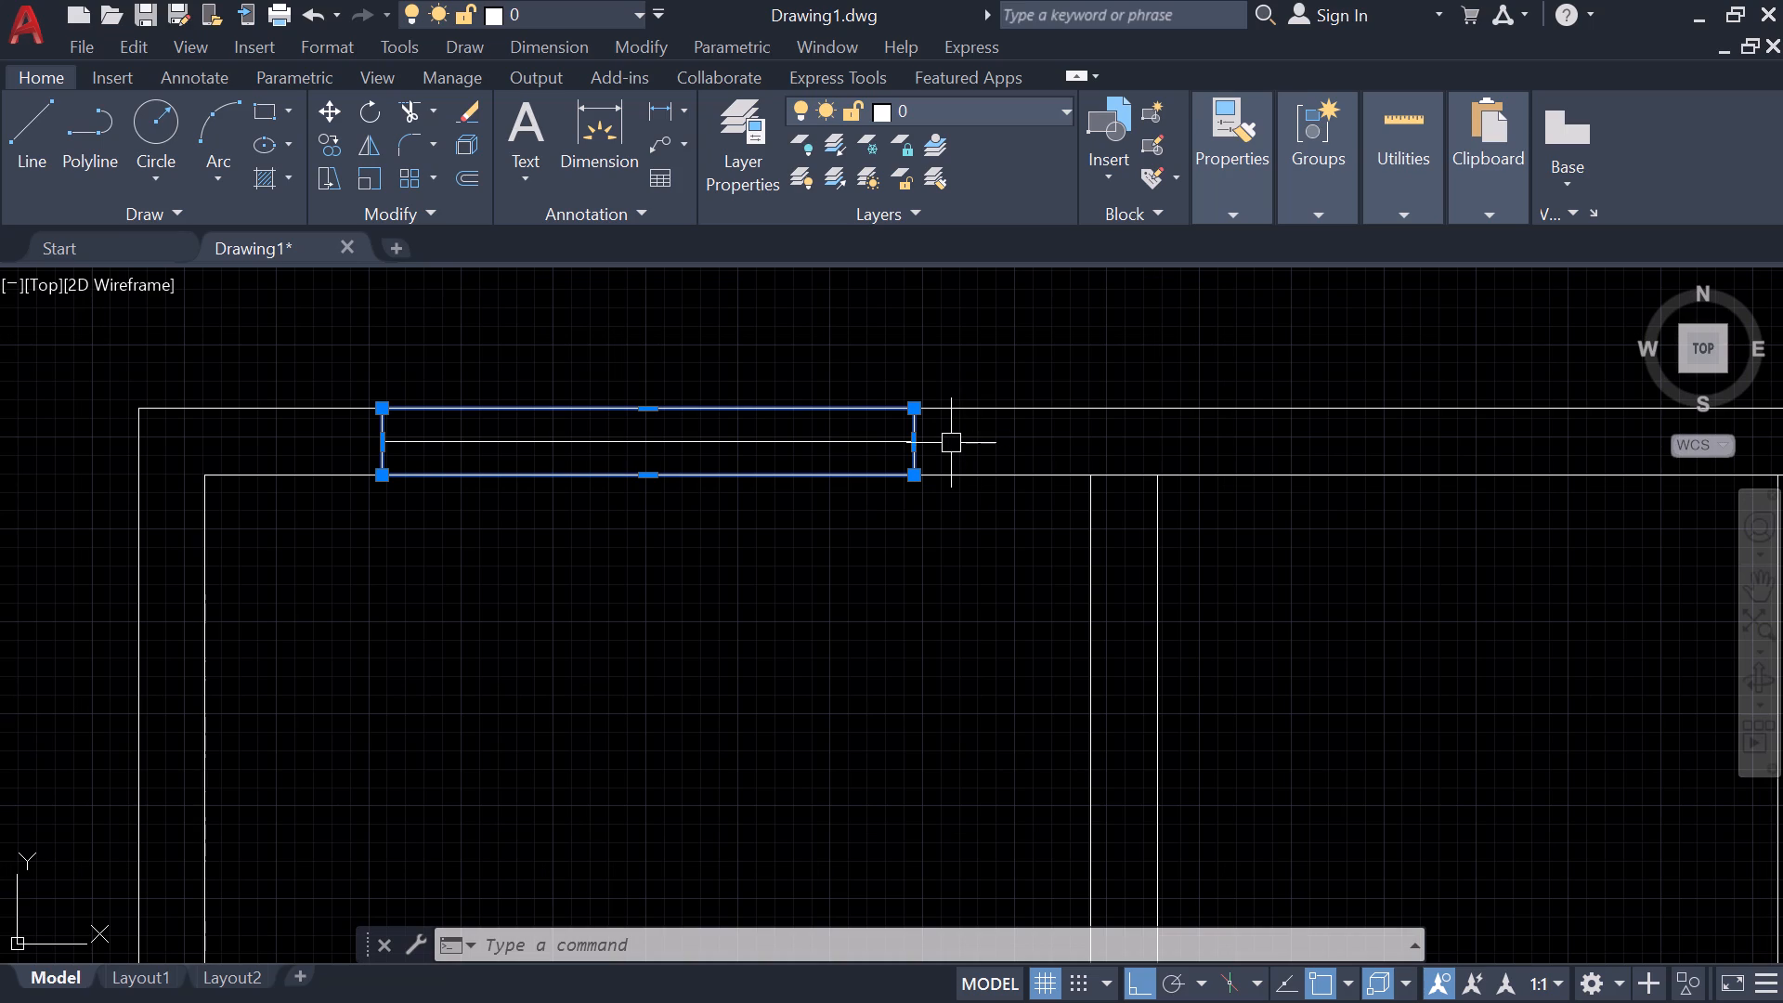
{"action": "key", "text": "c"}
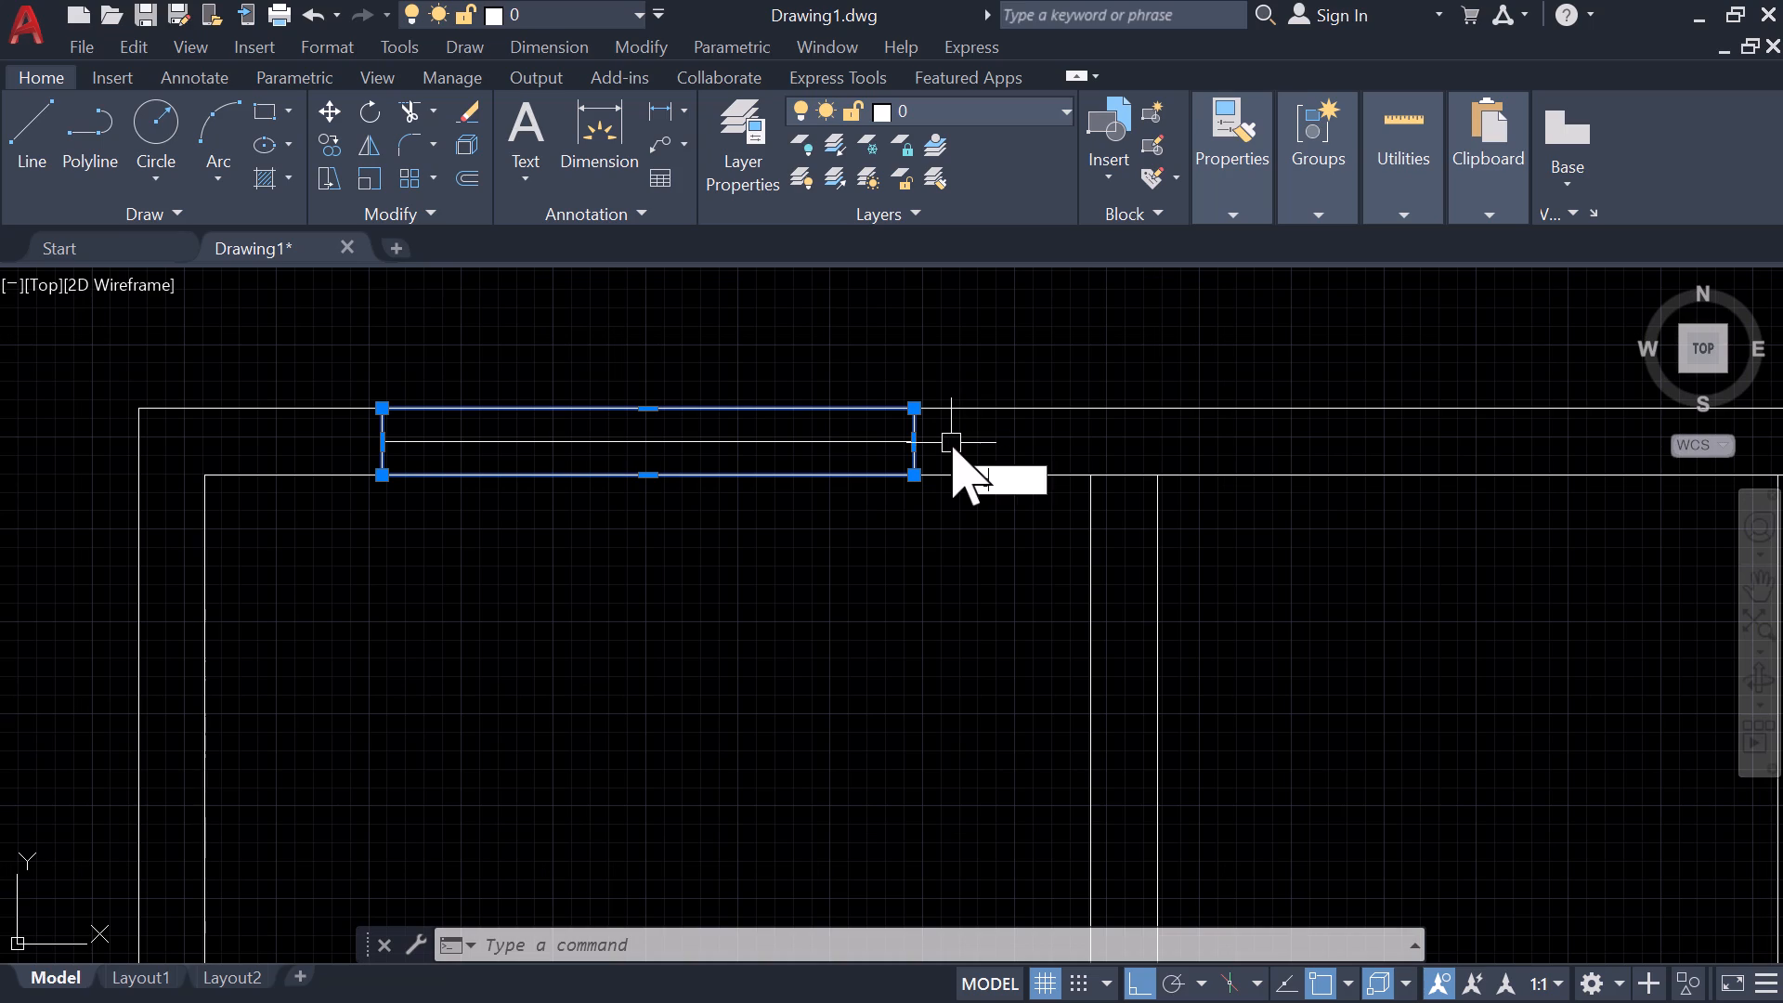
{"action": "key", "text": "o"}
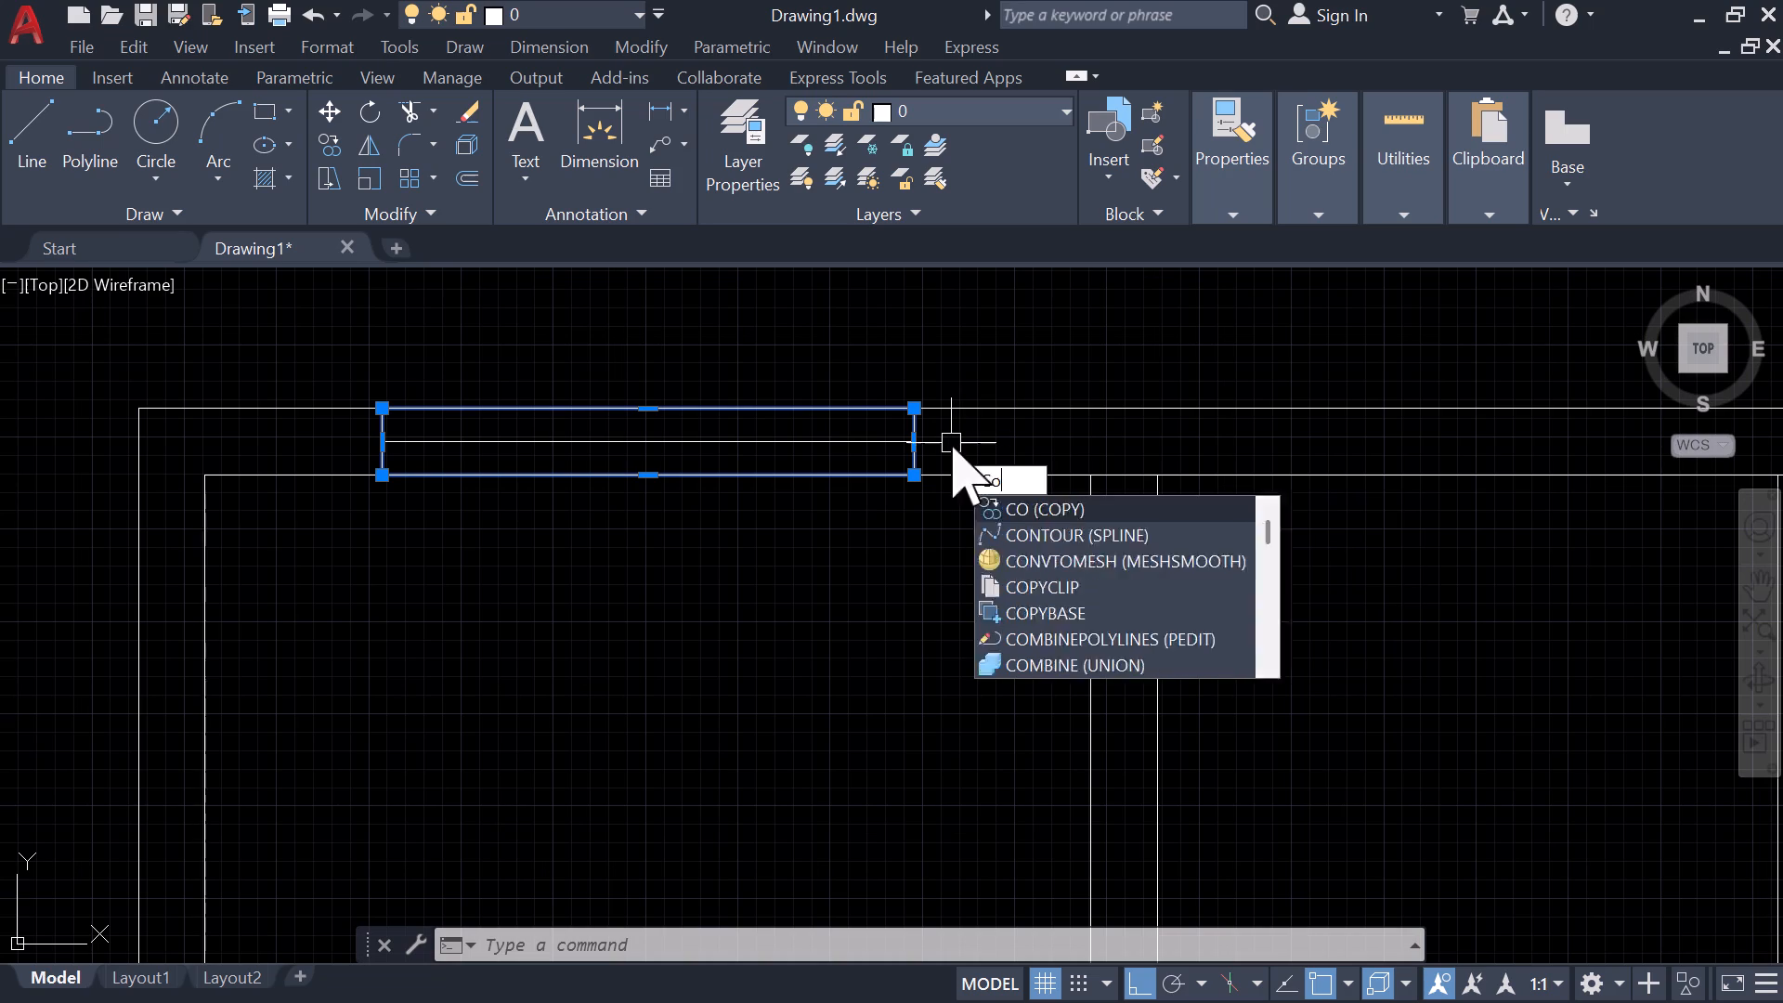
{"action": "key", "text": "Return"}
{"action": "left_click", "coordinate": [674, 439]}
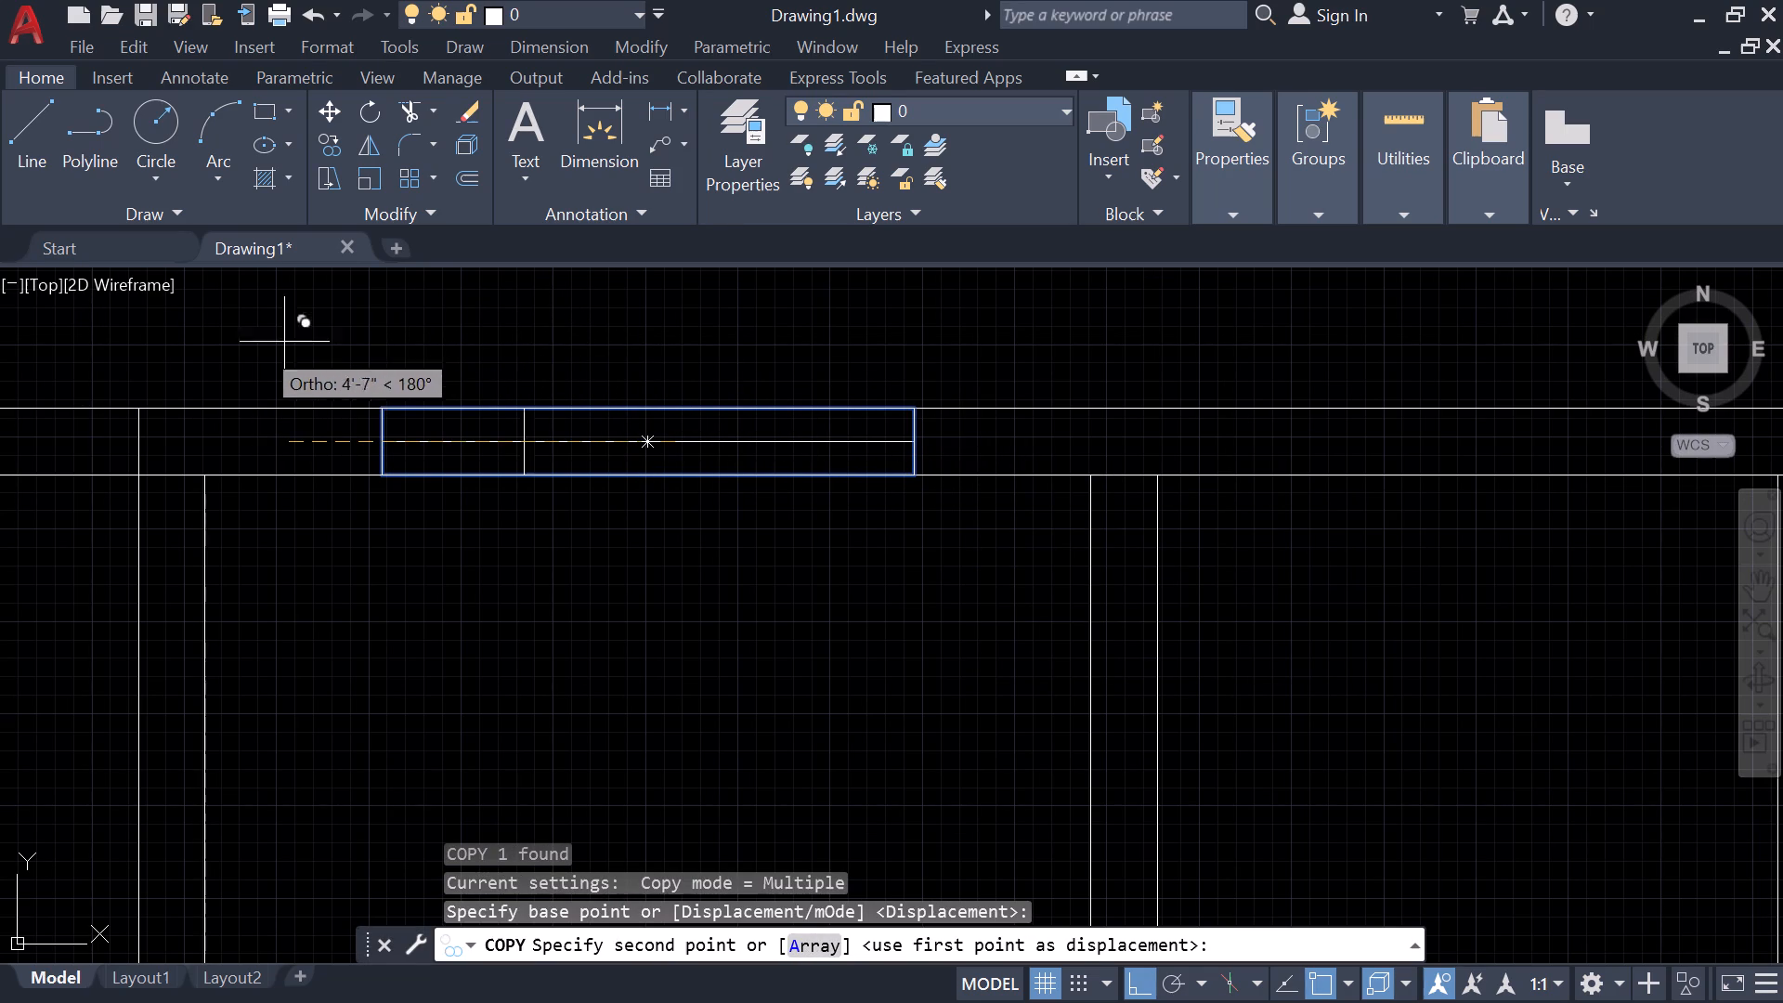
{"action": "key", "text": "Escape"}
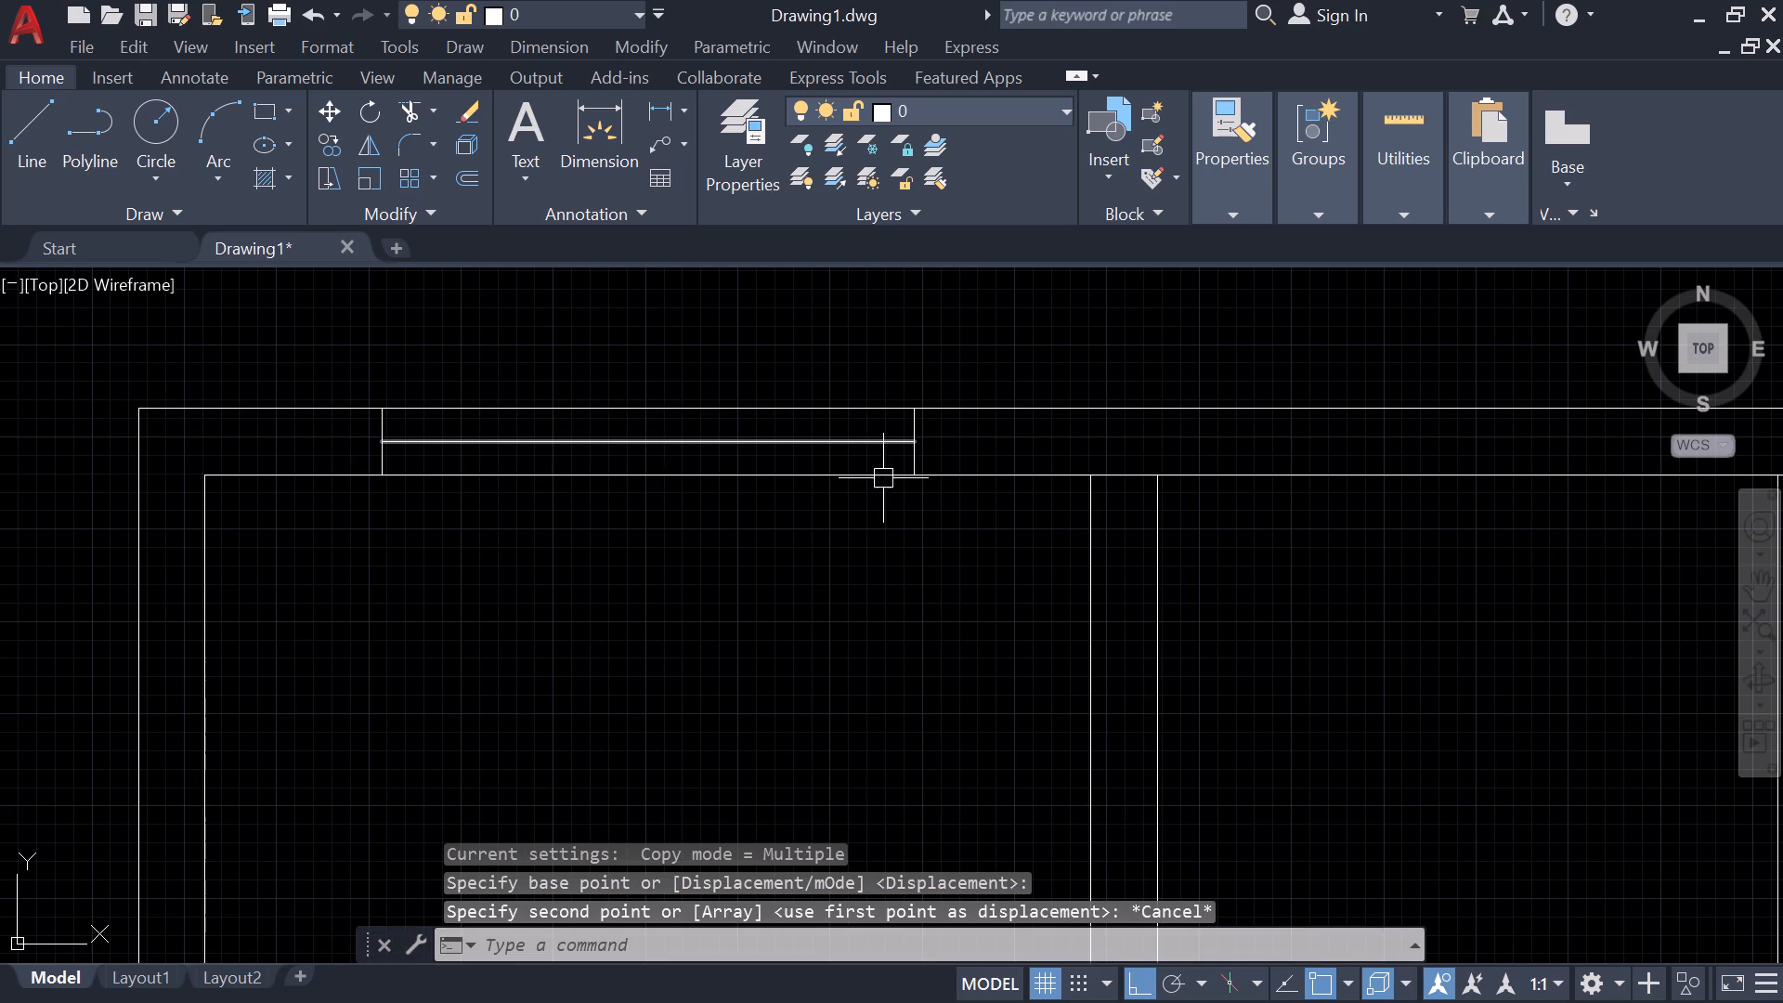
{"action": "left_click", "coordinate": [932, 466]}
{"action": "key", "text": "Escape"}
Copy the top-left room's window, both its outline and centre line, horizontally to a spot outside the house's west wall.
{"action": "left_click_drag", "start_coordinate": [923, 453], "coordinate": [911, 450]}
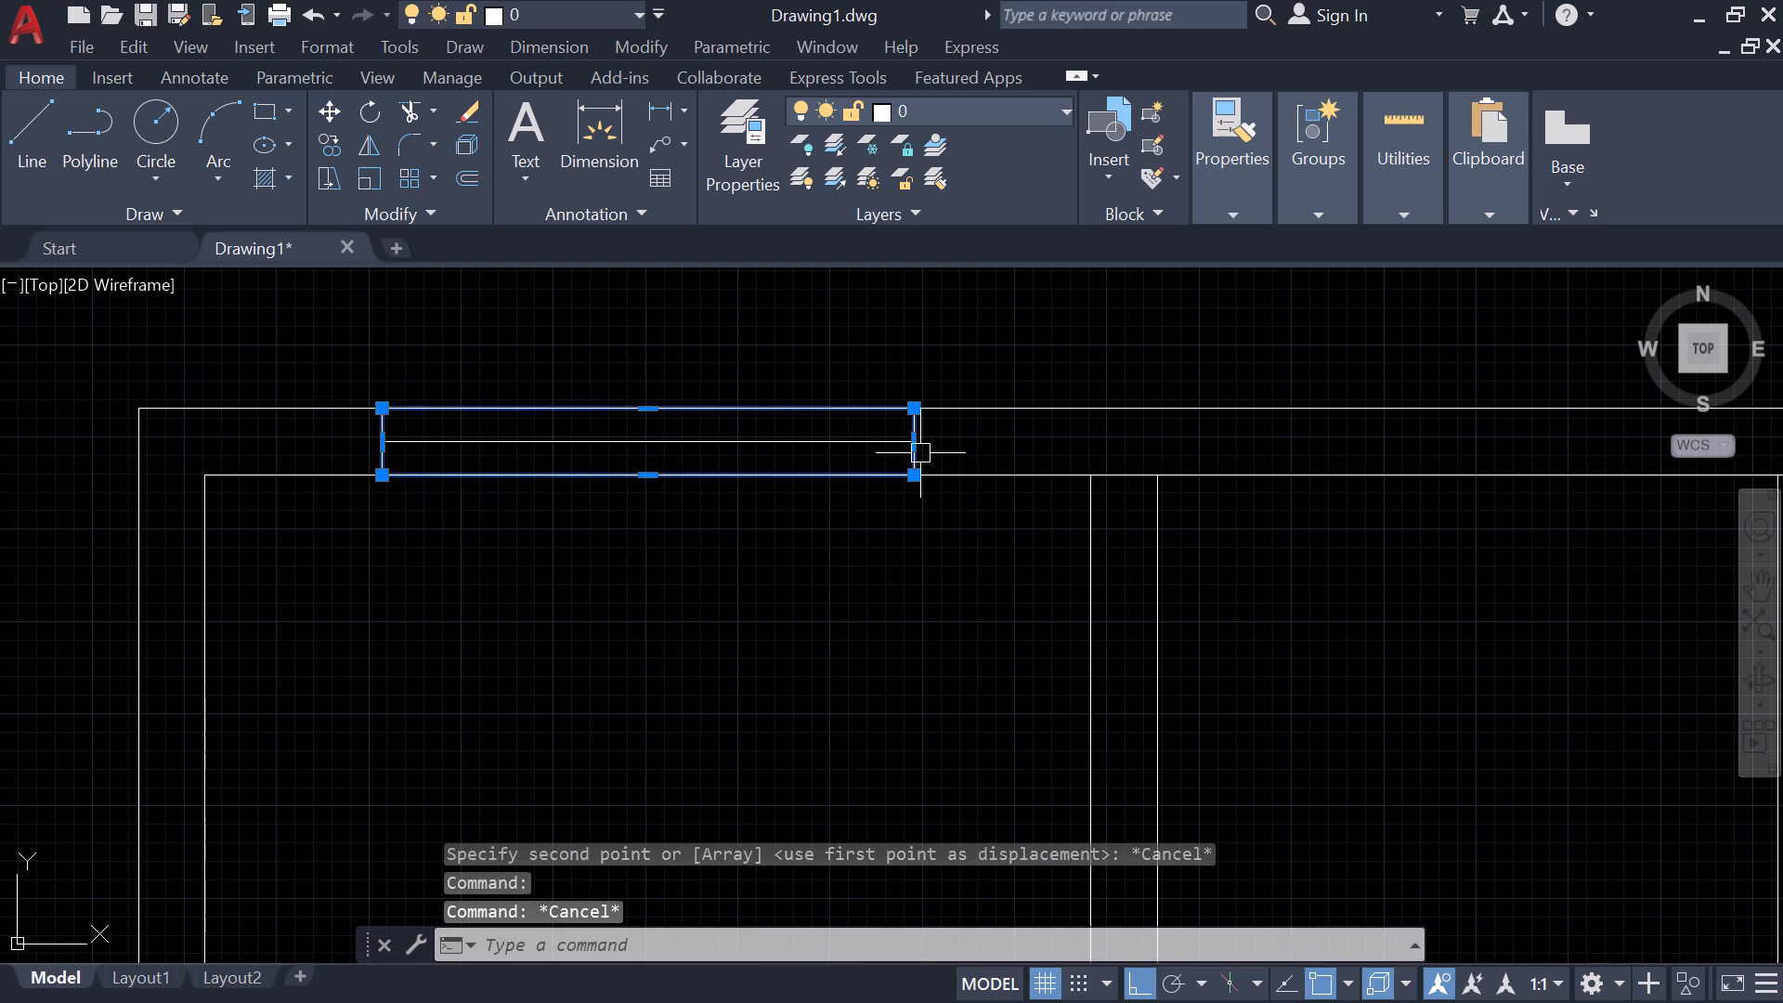
{"action": "left_click_drag", "start_coordinate": [911, 450], "coordinate": [903, 449]}
{"action": "left_click", "coordinate": [865, 443]}
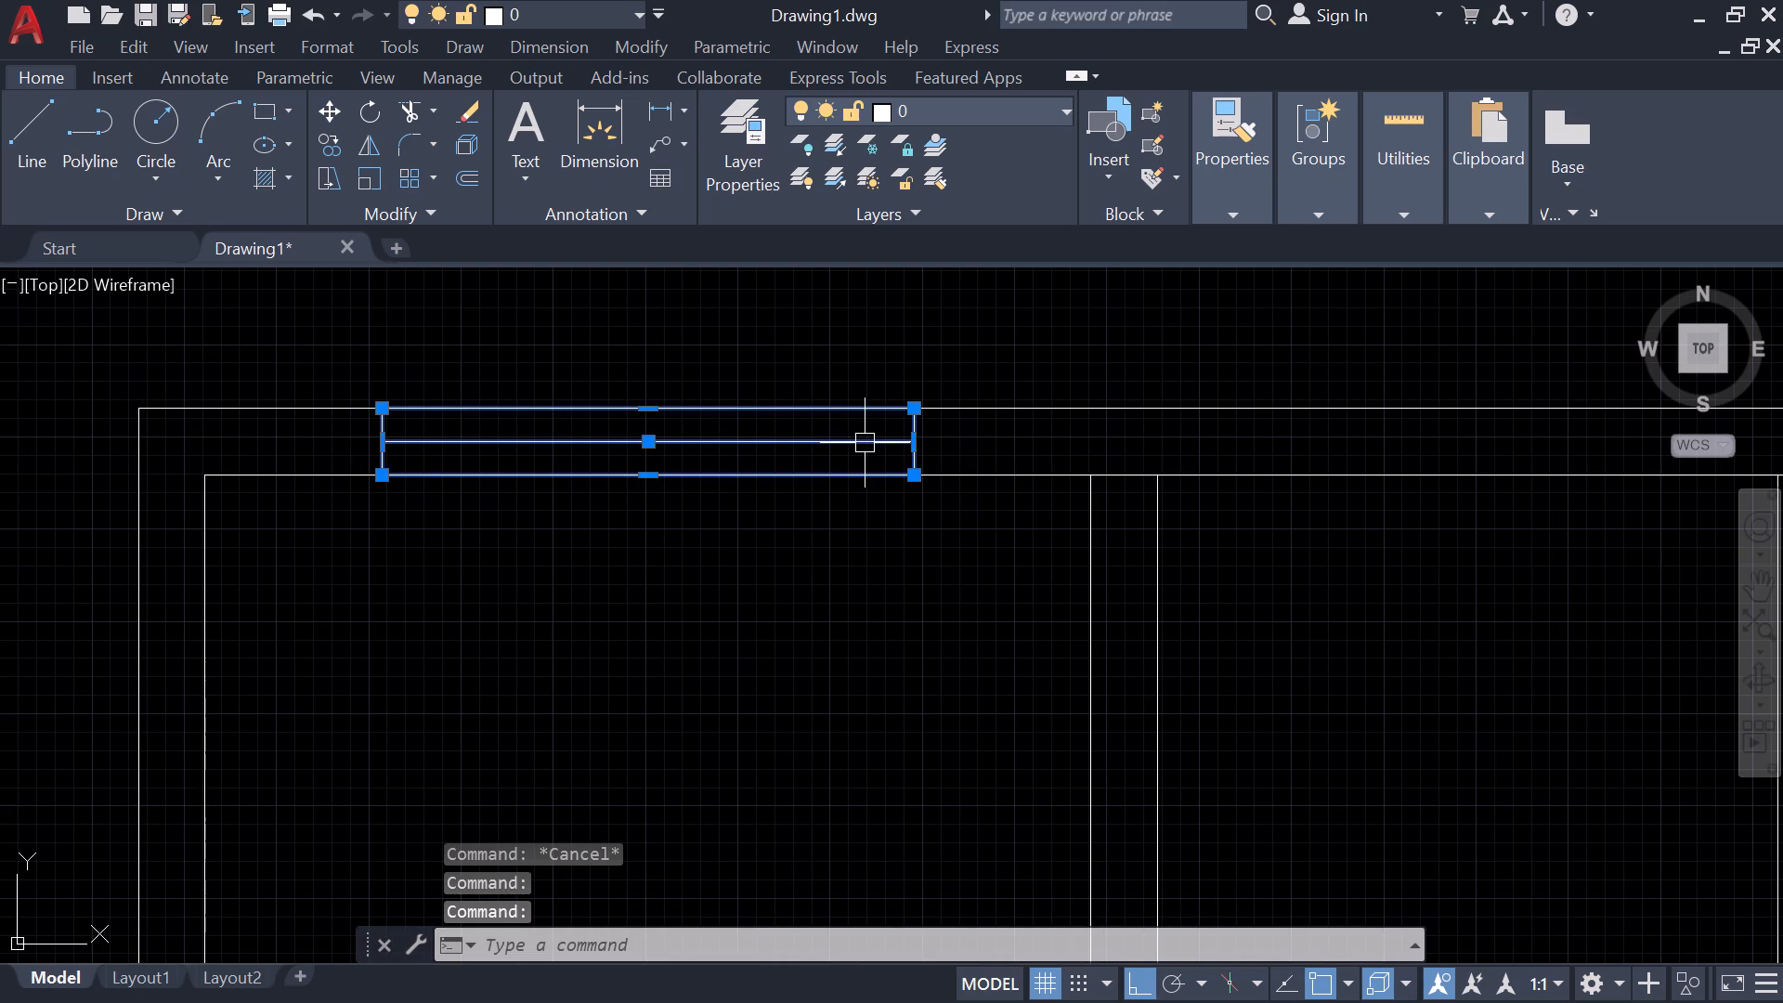
{"action": "key", "text": "c"}
{"action": "type", "text": "o"}
{"action": "key", "text": "space"}
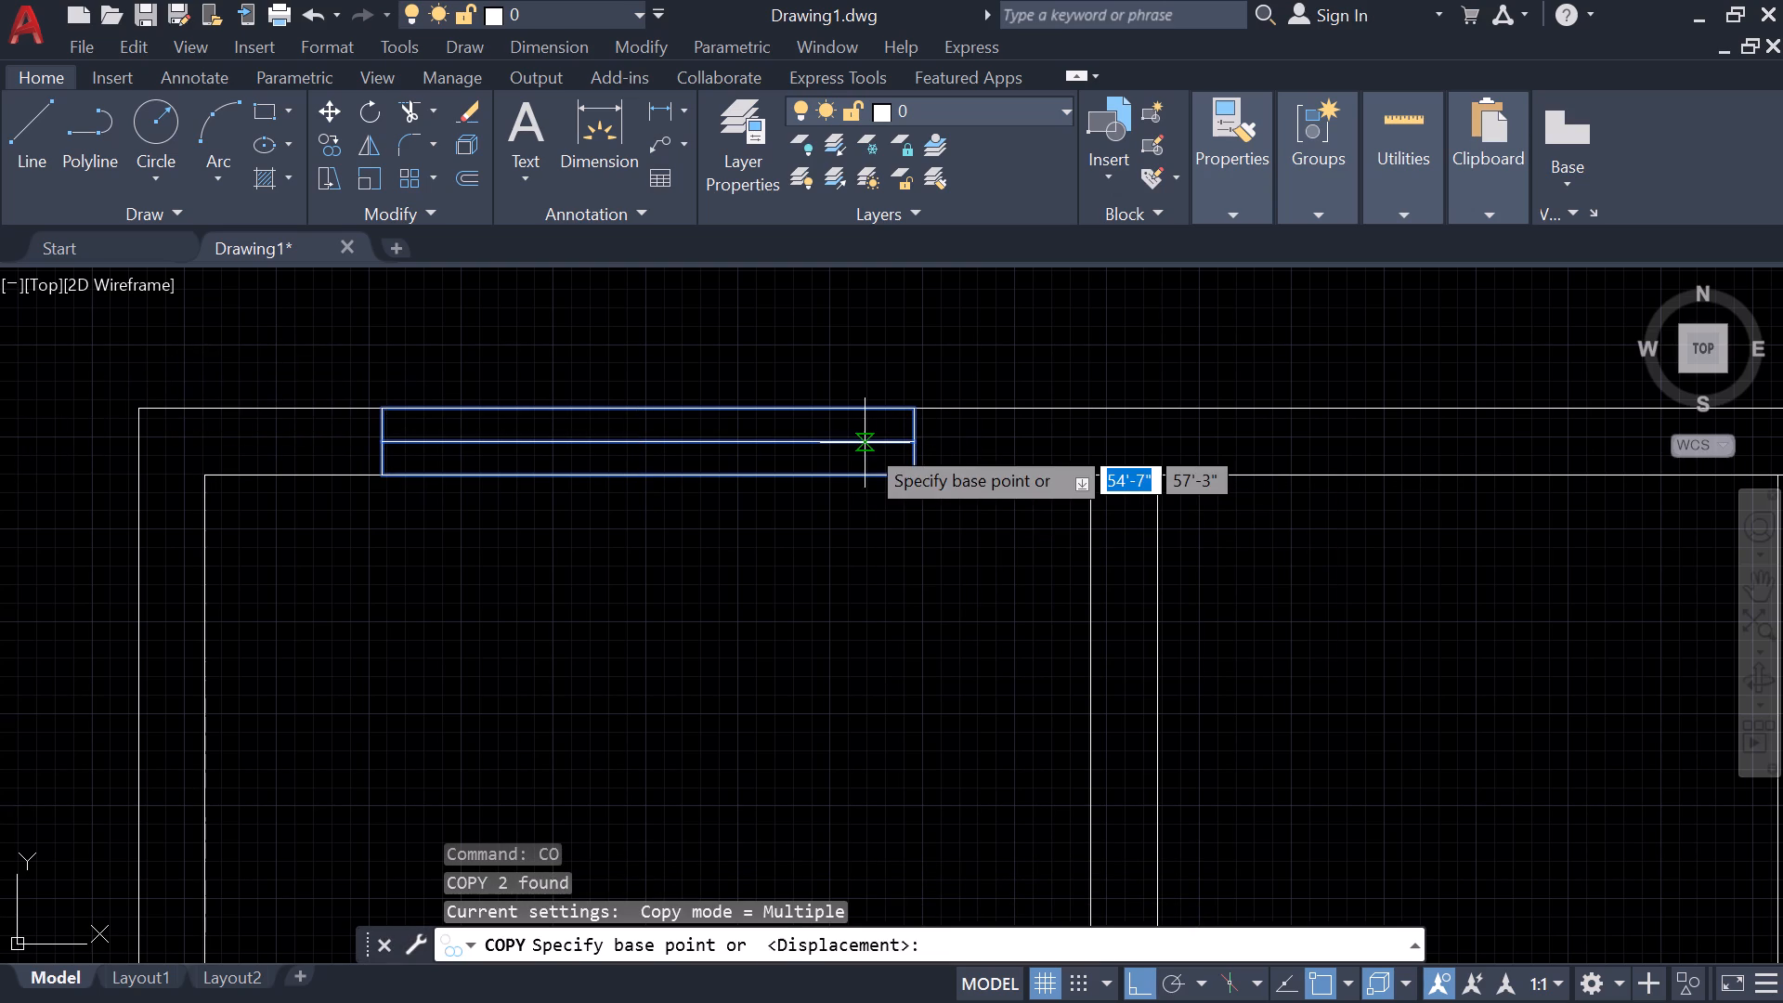
{"action": "left_click", "coordinate": [865, 443]}
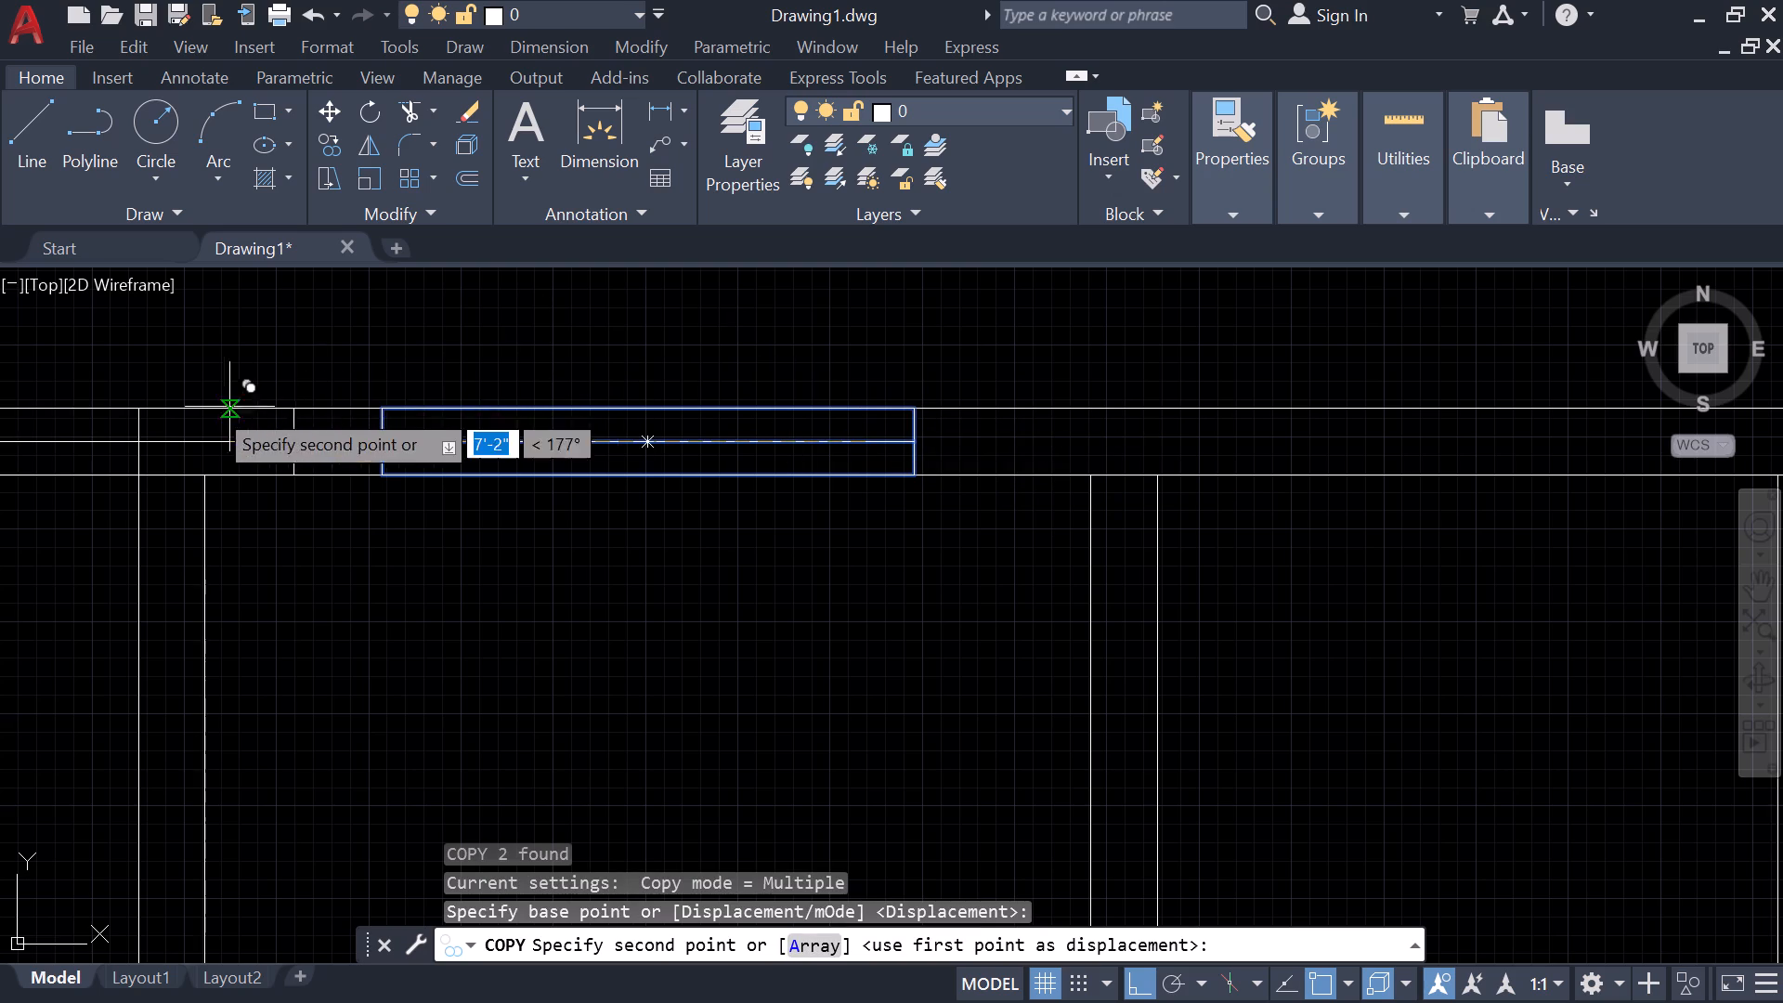
{"action": "scroll", "coordinate": [177, 422], "scroll_direction": "down", "scroll_amount": 1}
{"action": "left_click", "coordinate": [67, 509]}
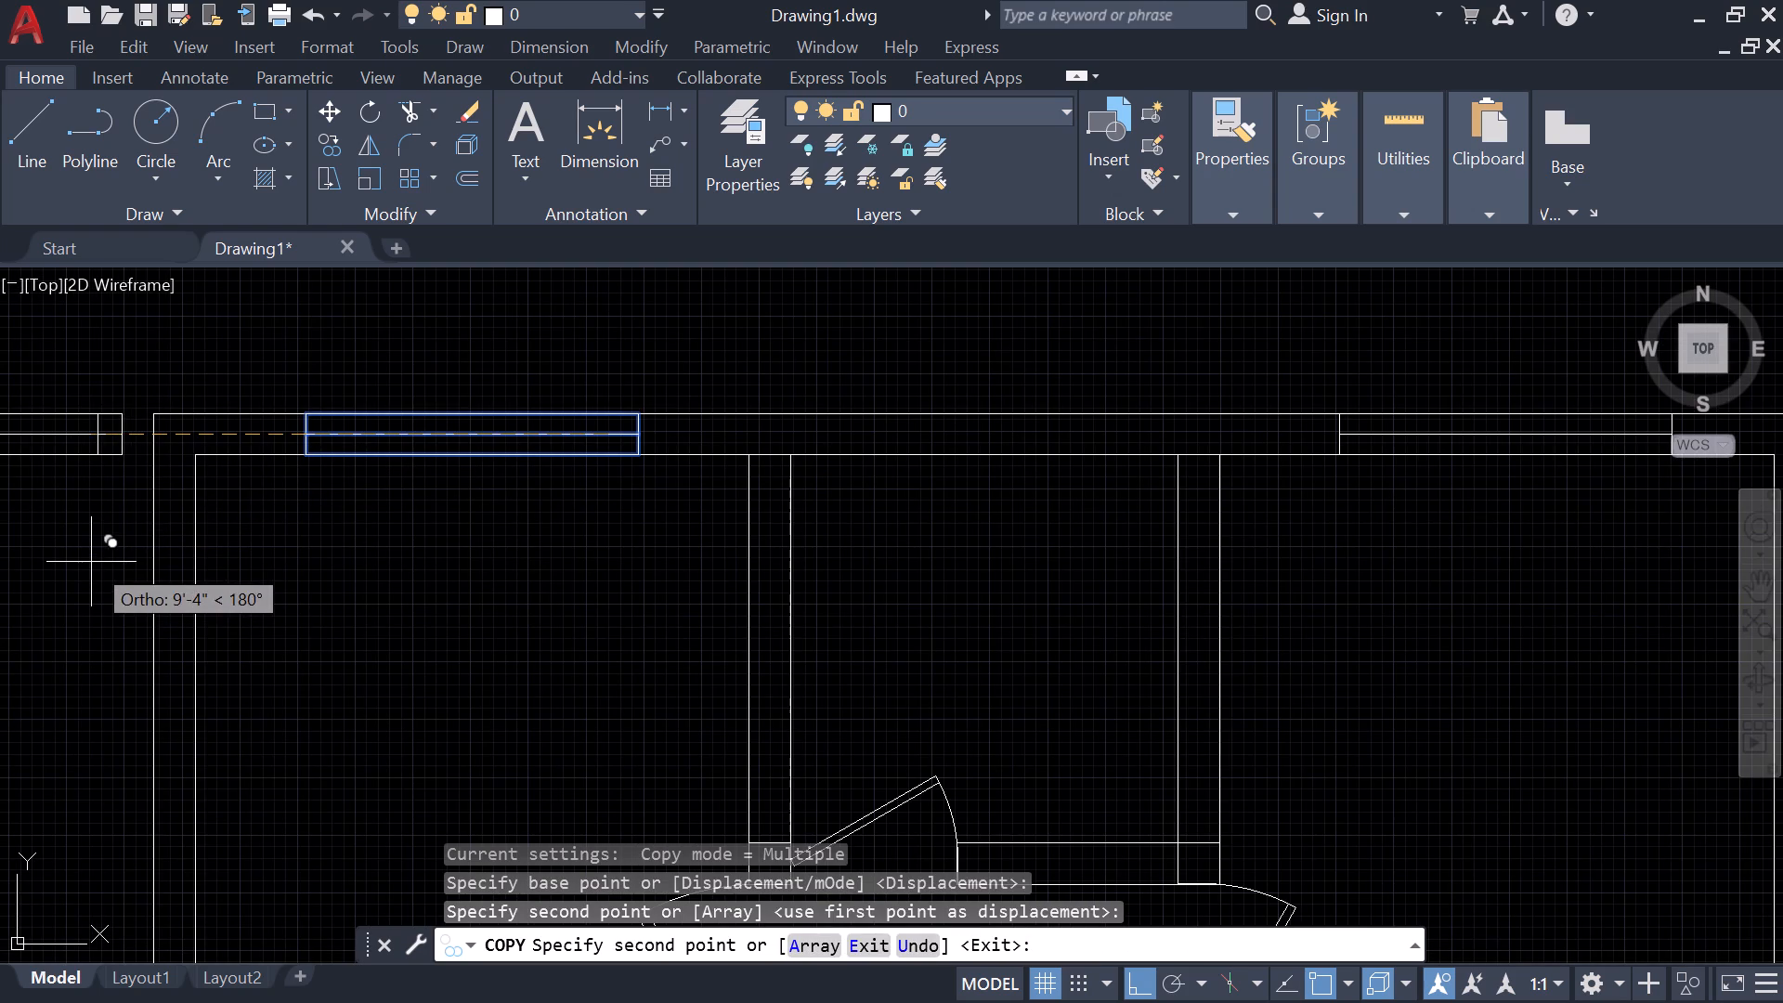
{"action": "key", "text": "Escape"}
Rotate the copied window 270 degrees about its lower-right corner so that it stands vertically.
{"action": "middle_click_drag", "start_coordinate": [91, 562], "coordinate": [629, 513]}
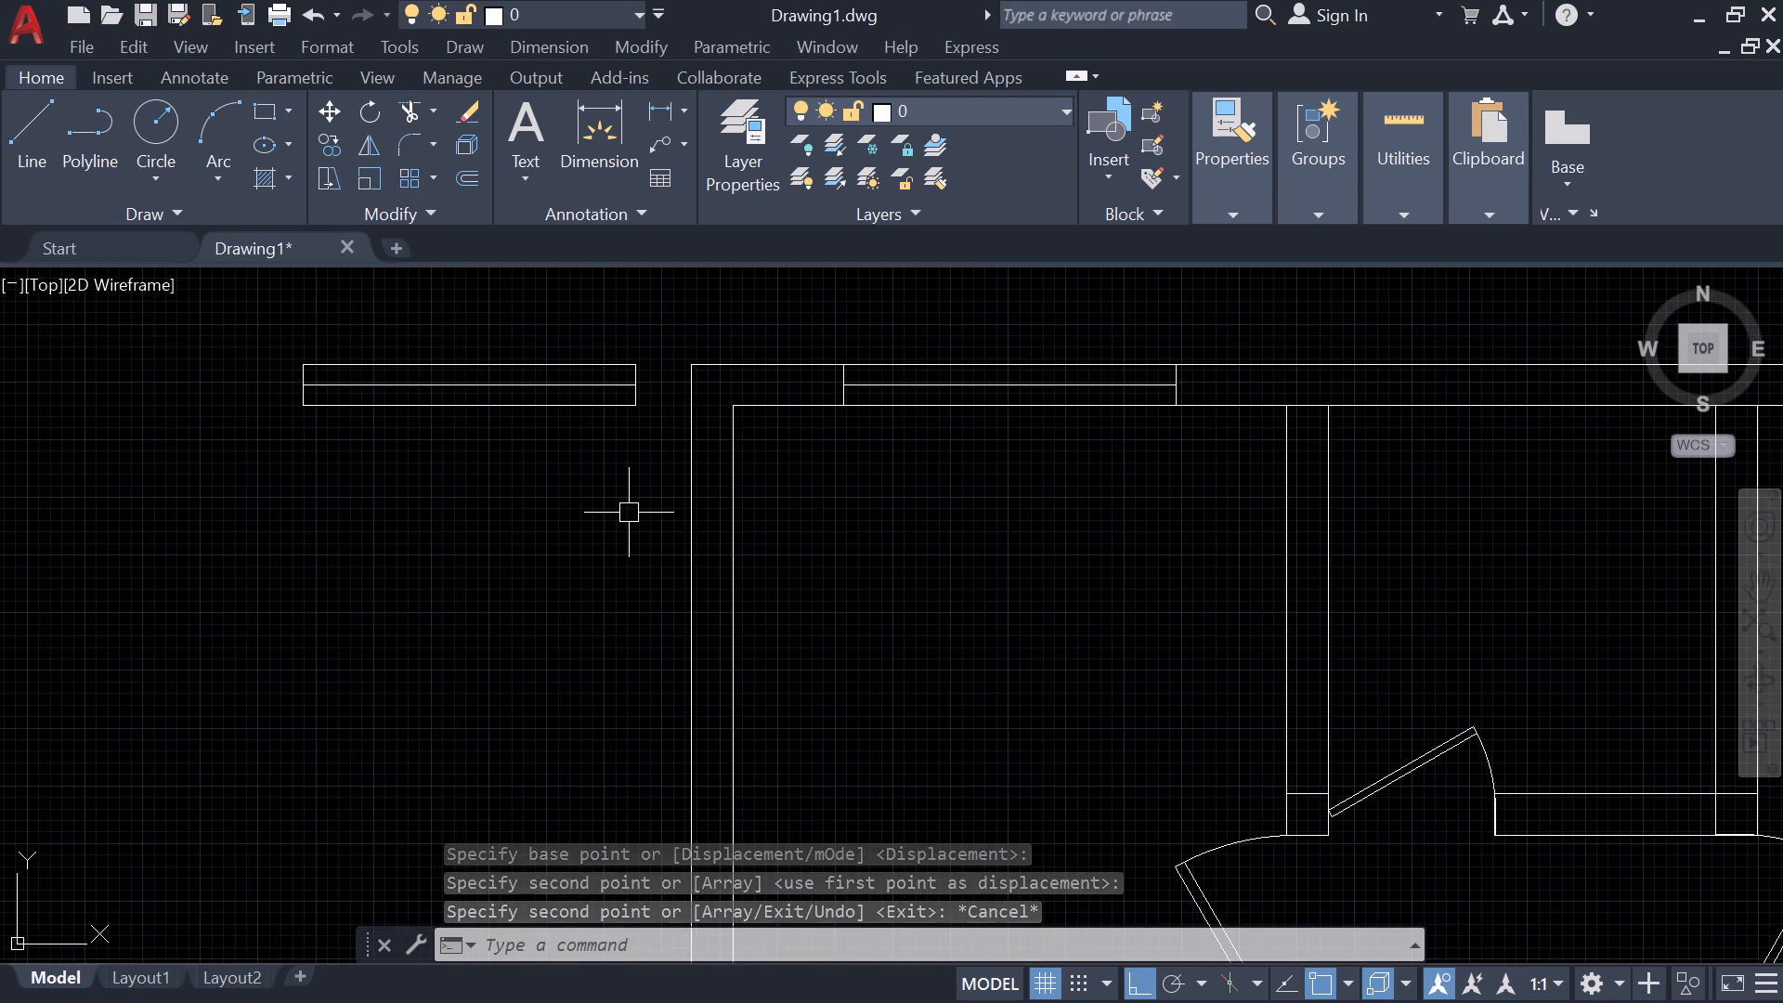
{"action": "type", "text": "ro"}
{"action": "key", "text": "Return"}
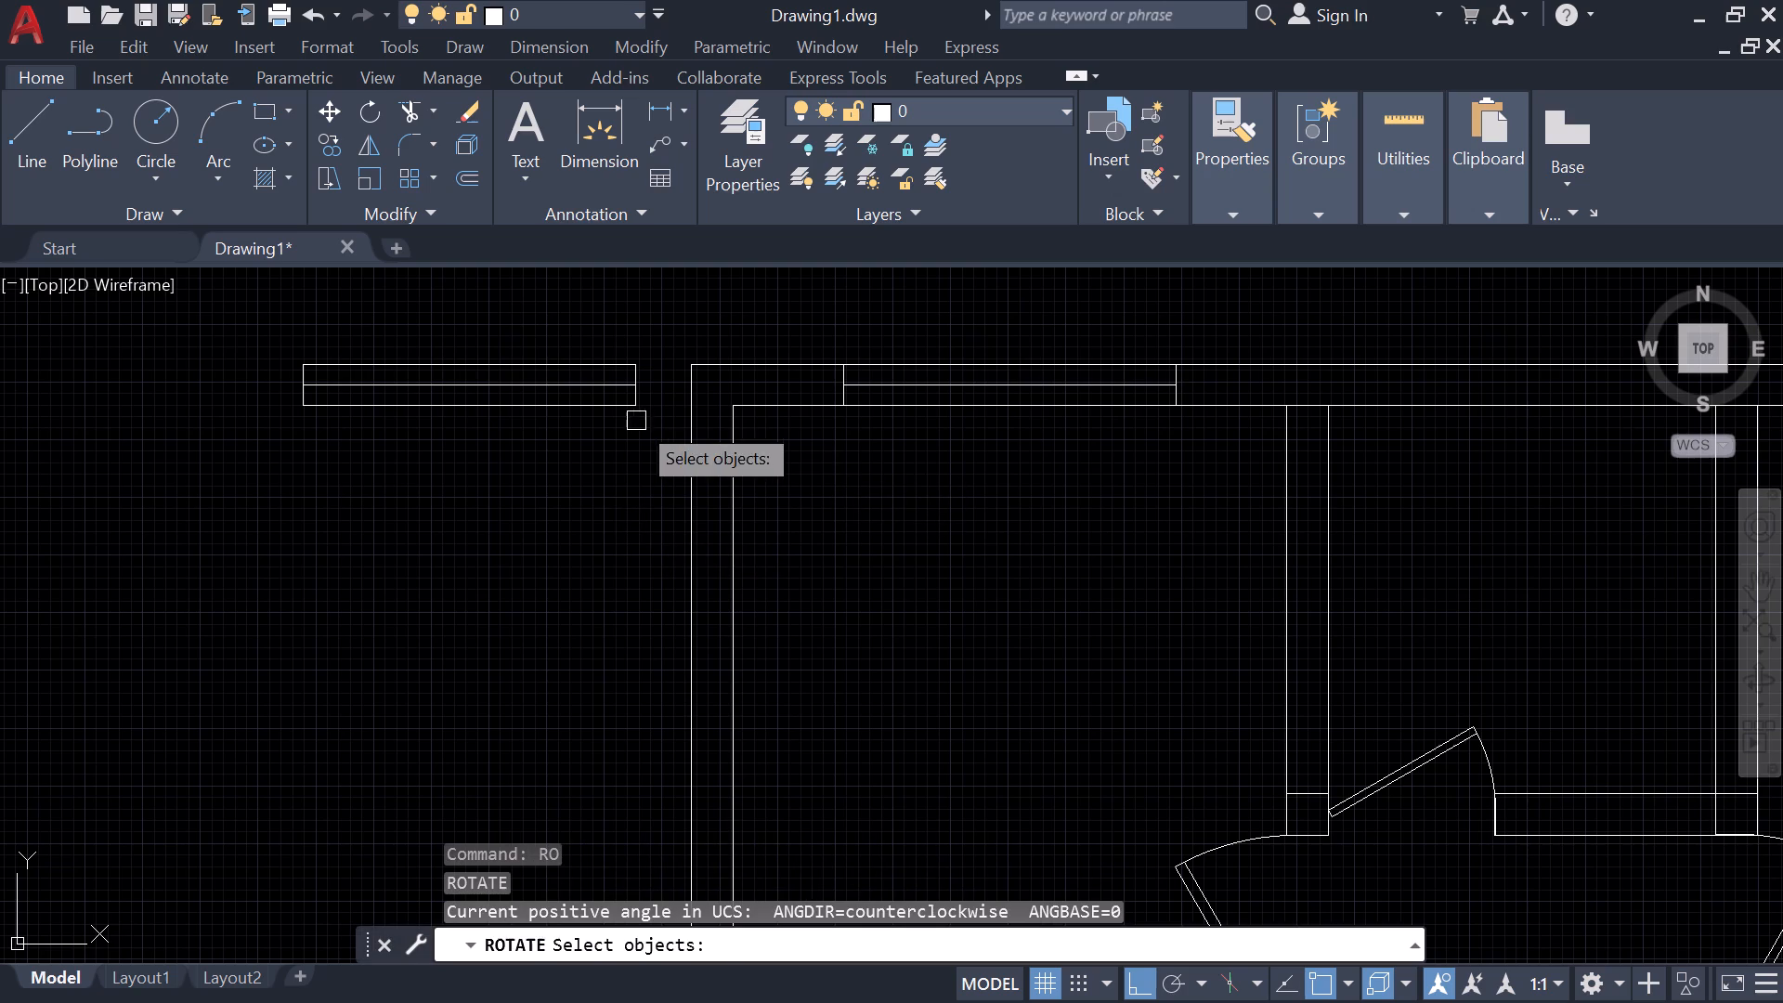
{"action": "left_click", "coordinate": [649, 426]}
{"action": "left_click", "coordinate": [266, 347]}
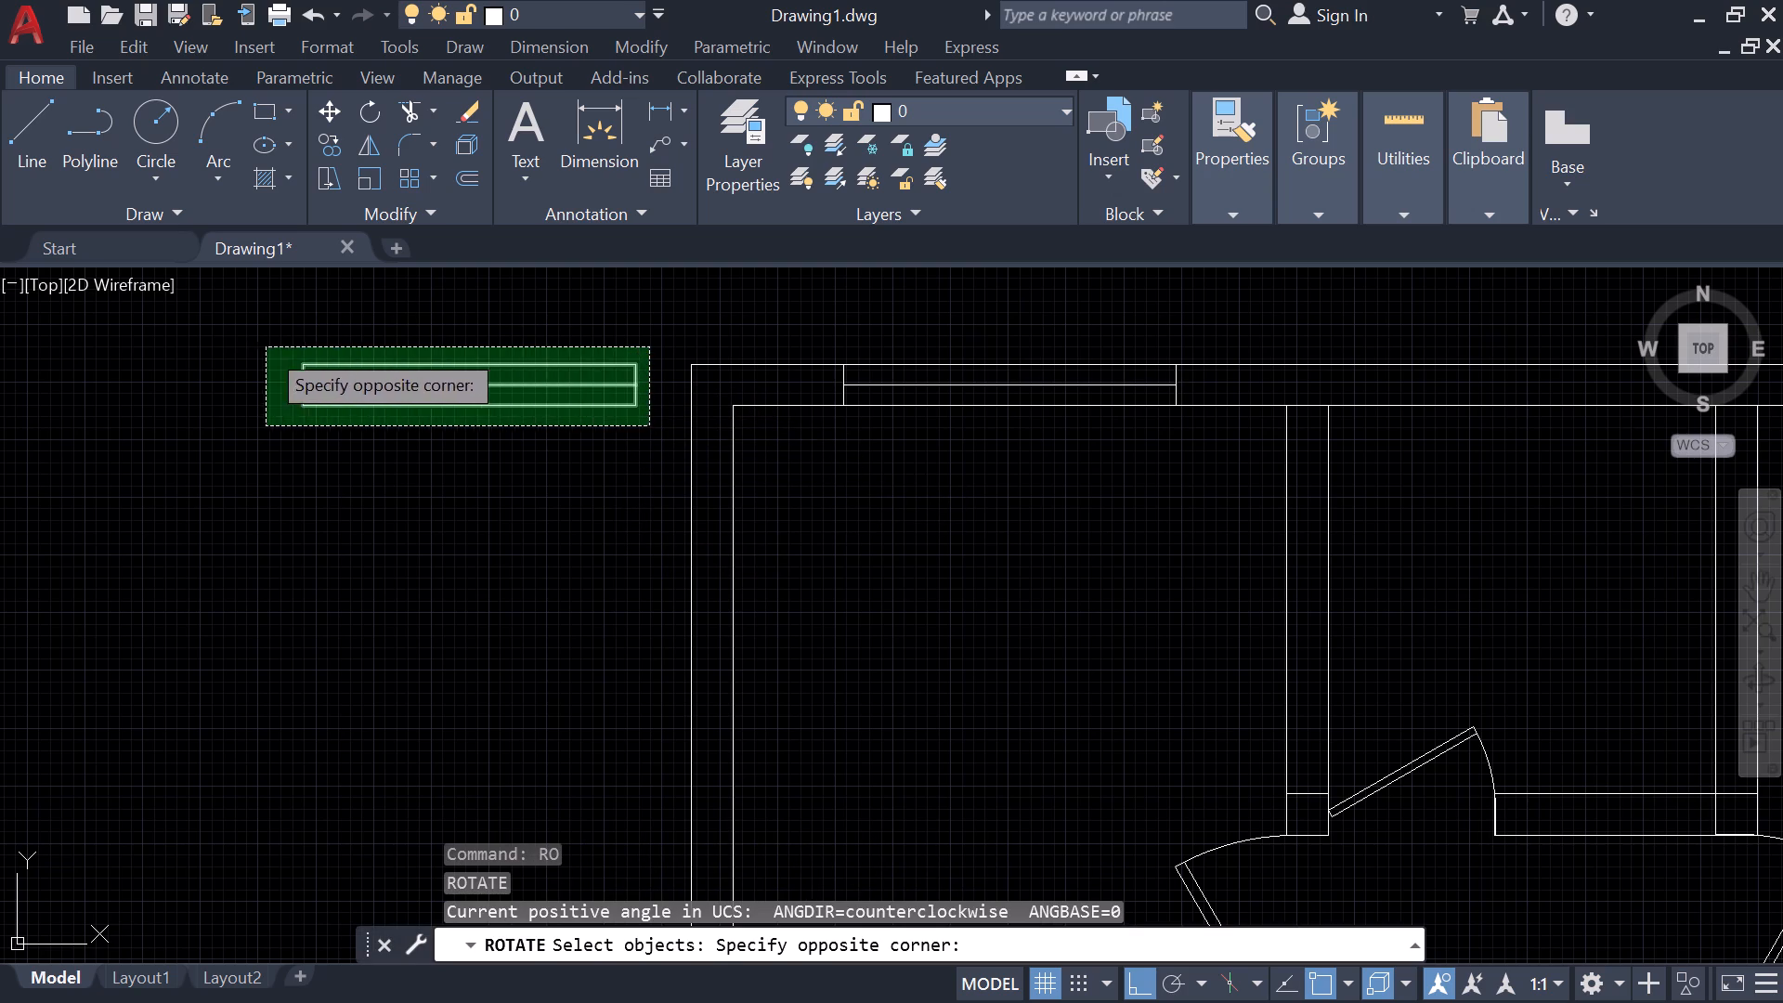
{"action": "type", "text": "ro"}
{"action": "key", "text": "Return"}
{"action": "key", "text": "space"}
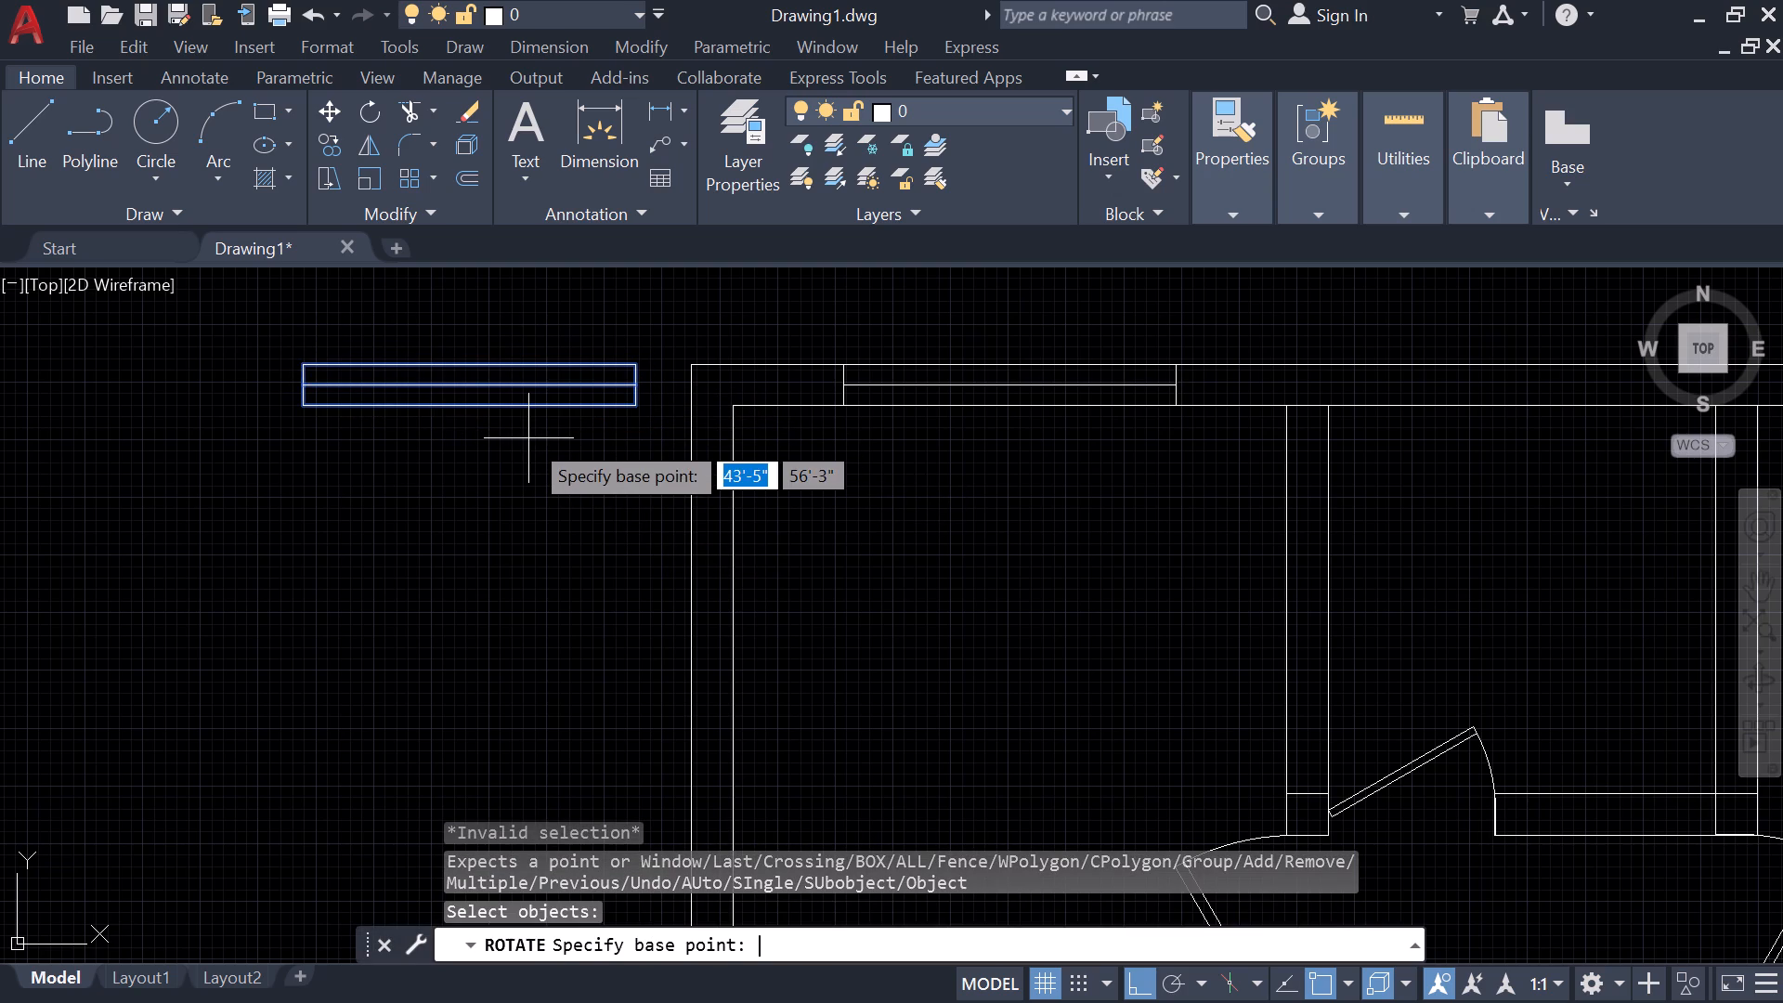
{"action": "left_click", "coordinate": [633, 409]}
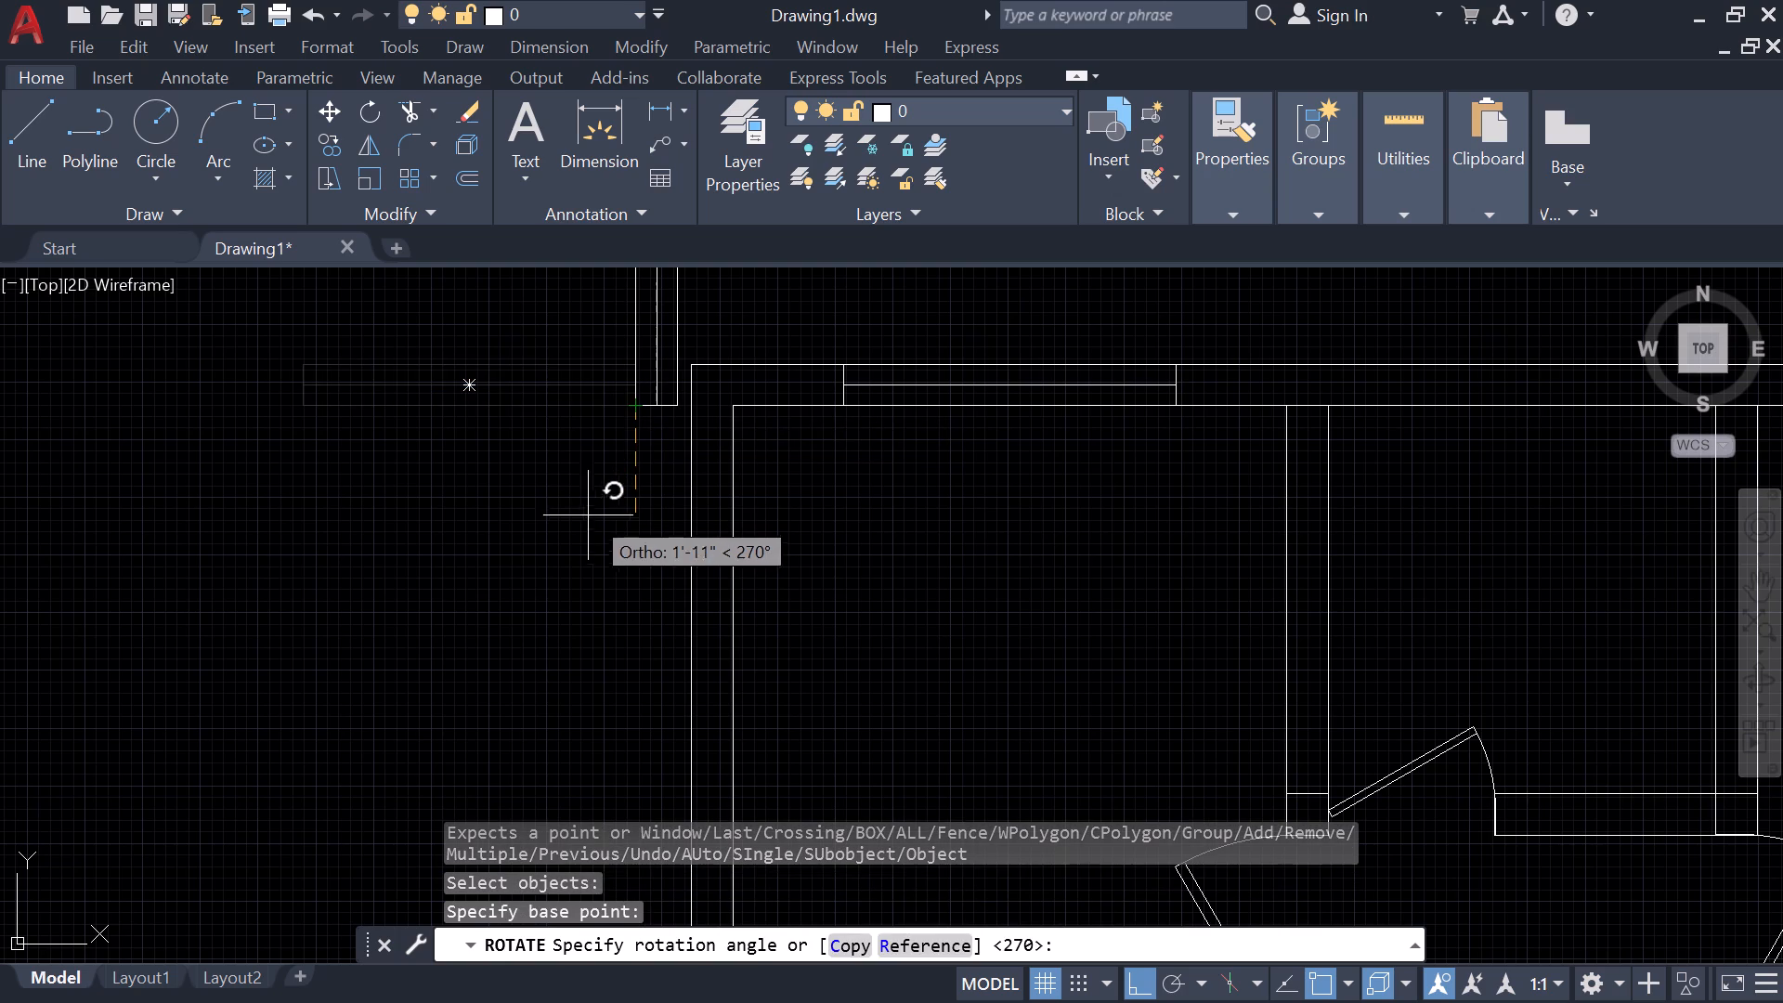
{"action": "left_click", "coordinate": [585, 518]}
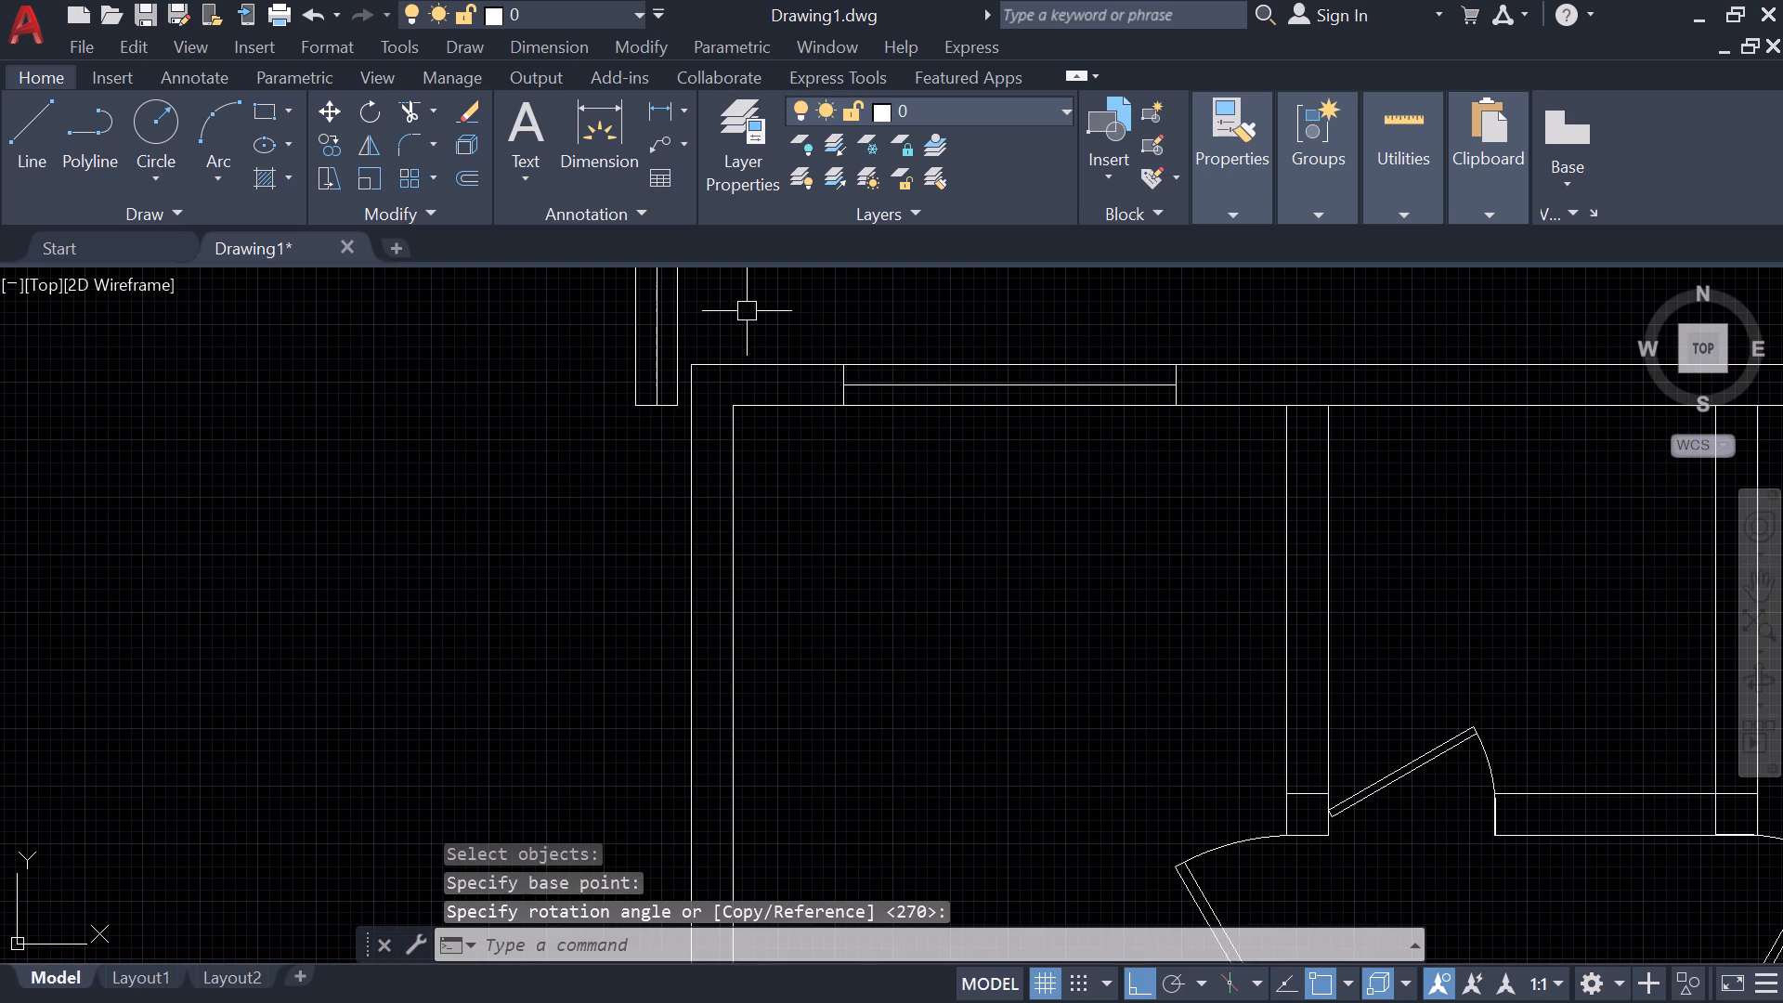
Move the vertical window straight down alongside the west exterior wall, just above the front entrance door's wall.
{"action": "left_click", "coordinate": [747, 311]}
{"action": "left_click", "coordinate": [585, 305]}
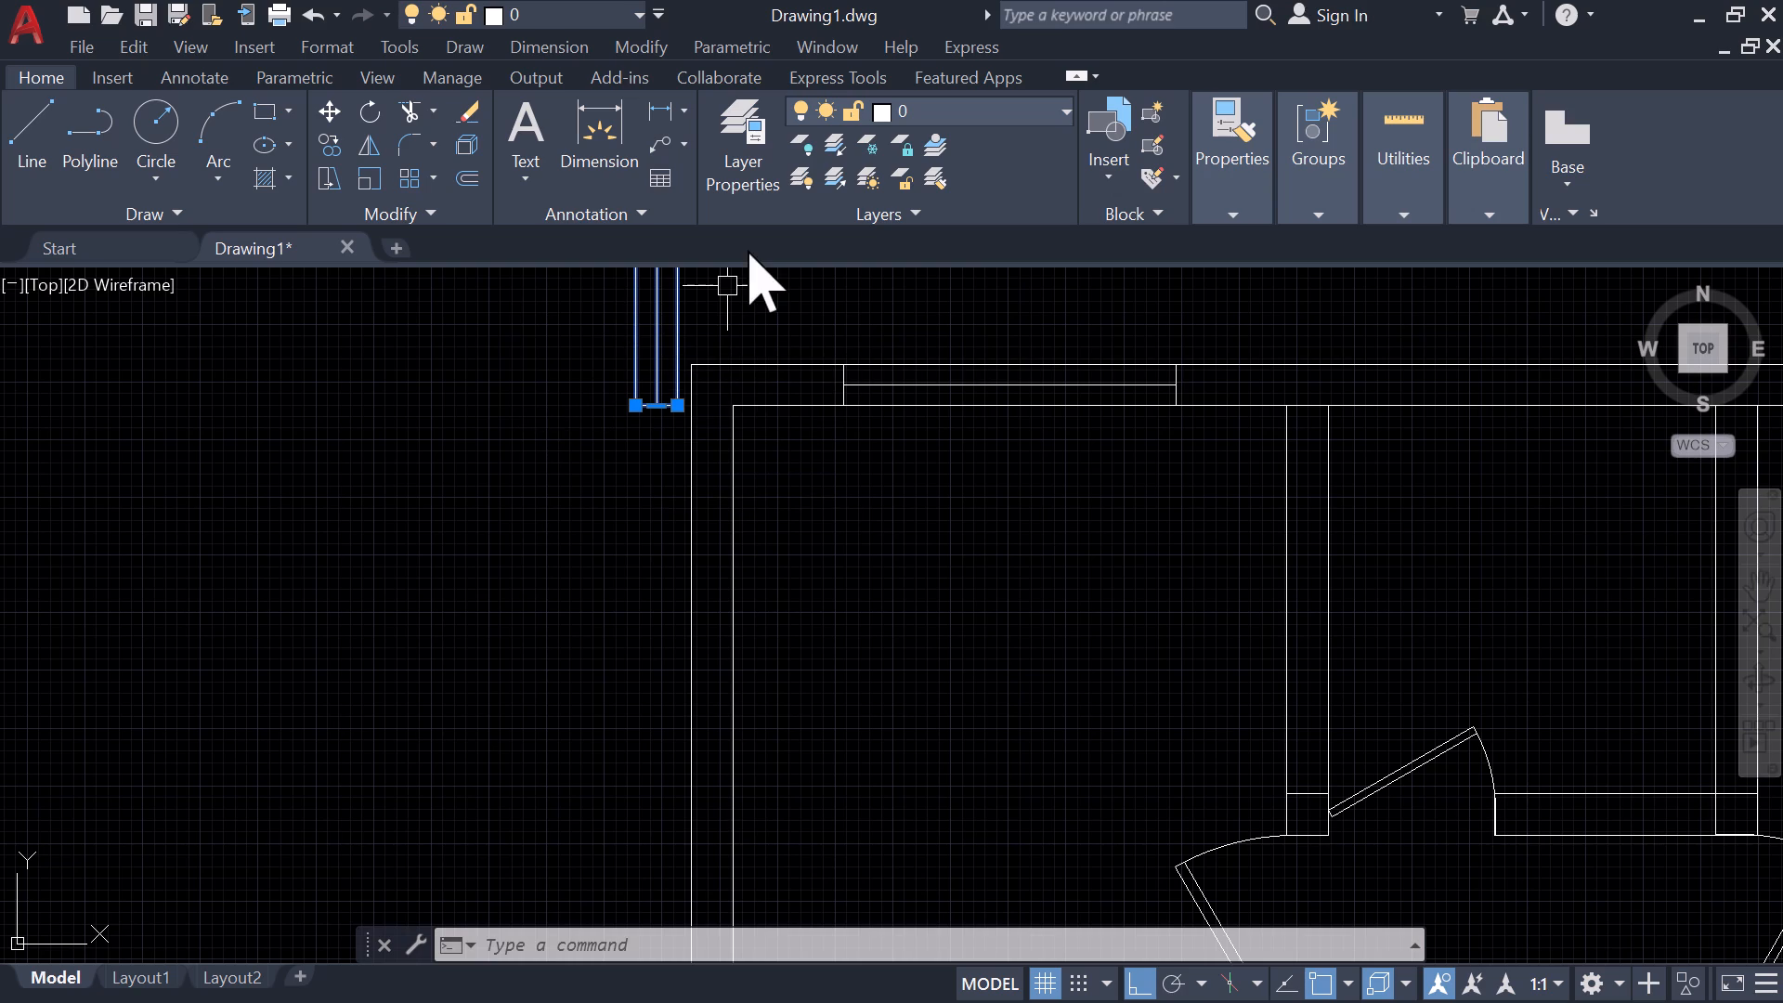
{"action": "key", "text": "m"}
{"action": "key", "text": "space"}
{"action": "left_click", "coordinate": [664, 326]}
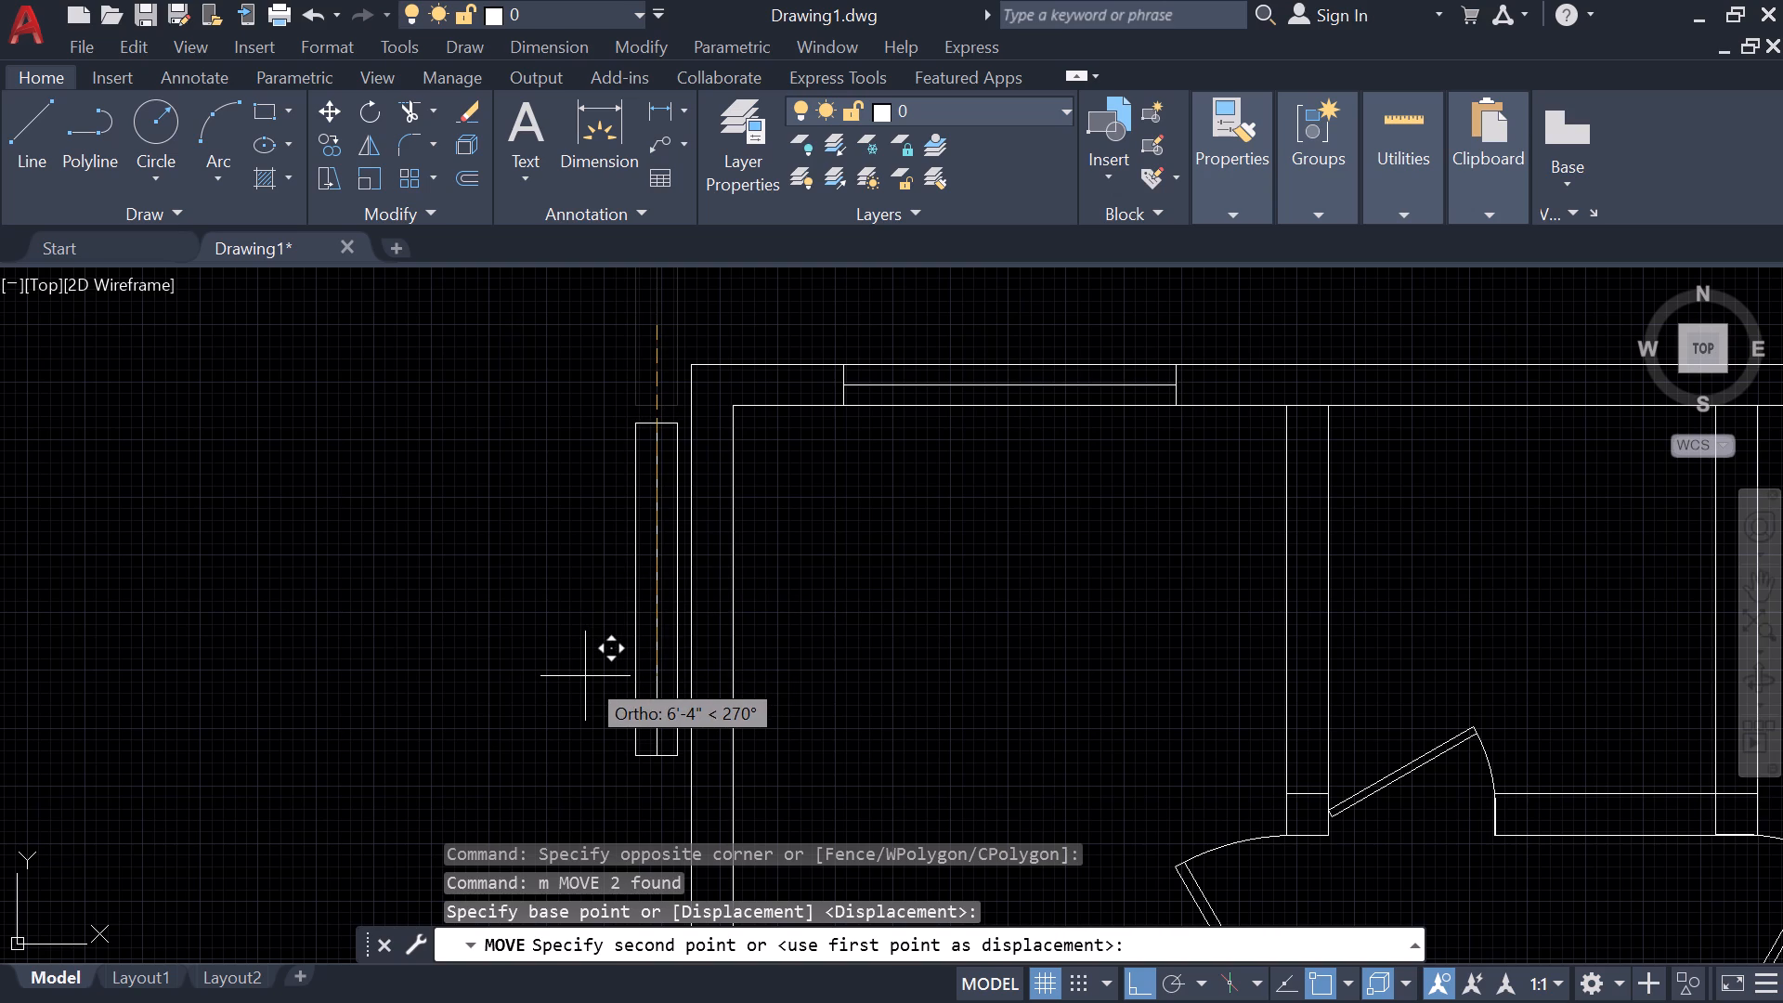
{"action": "scroll", "coordinate": [556, 676], "scroll_direction": "down", "scroll_amount": 1}
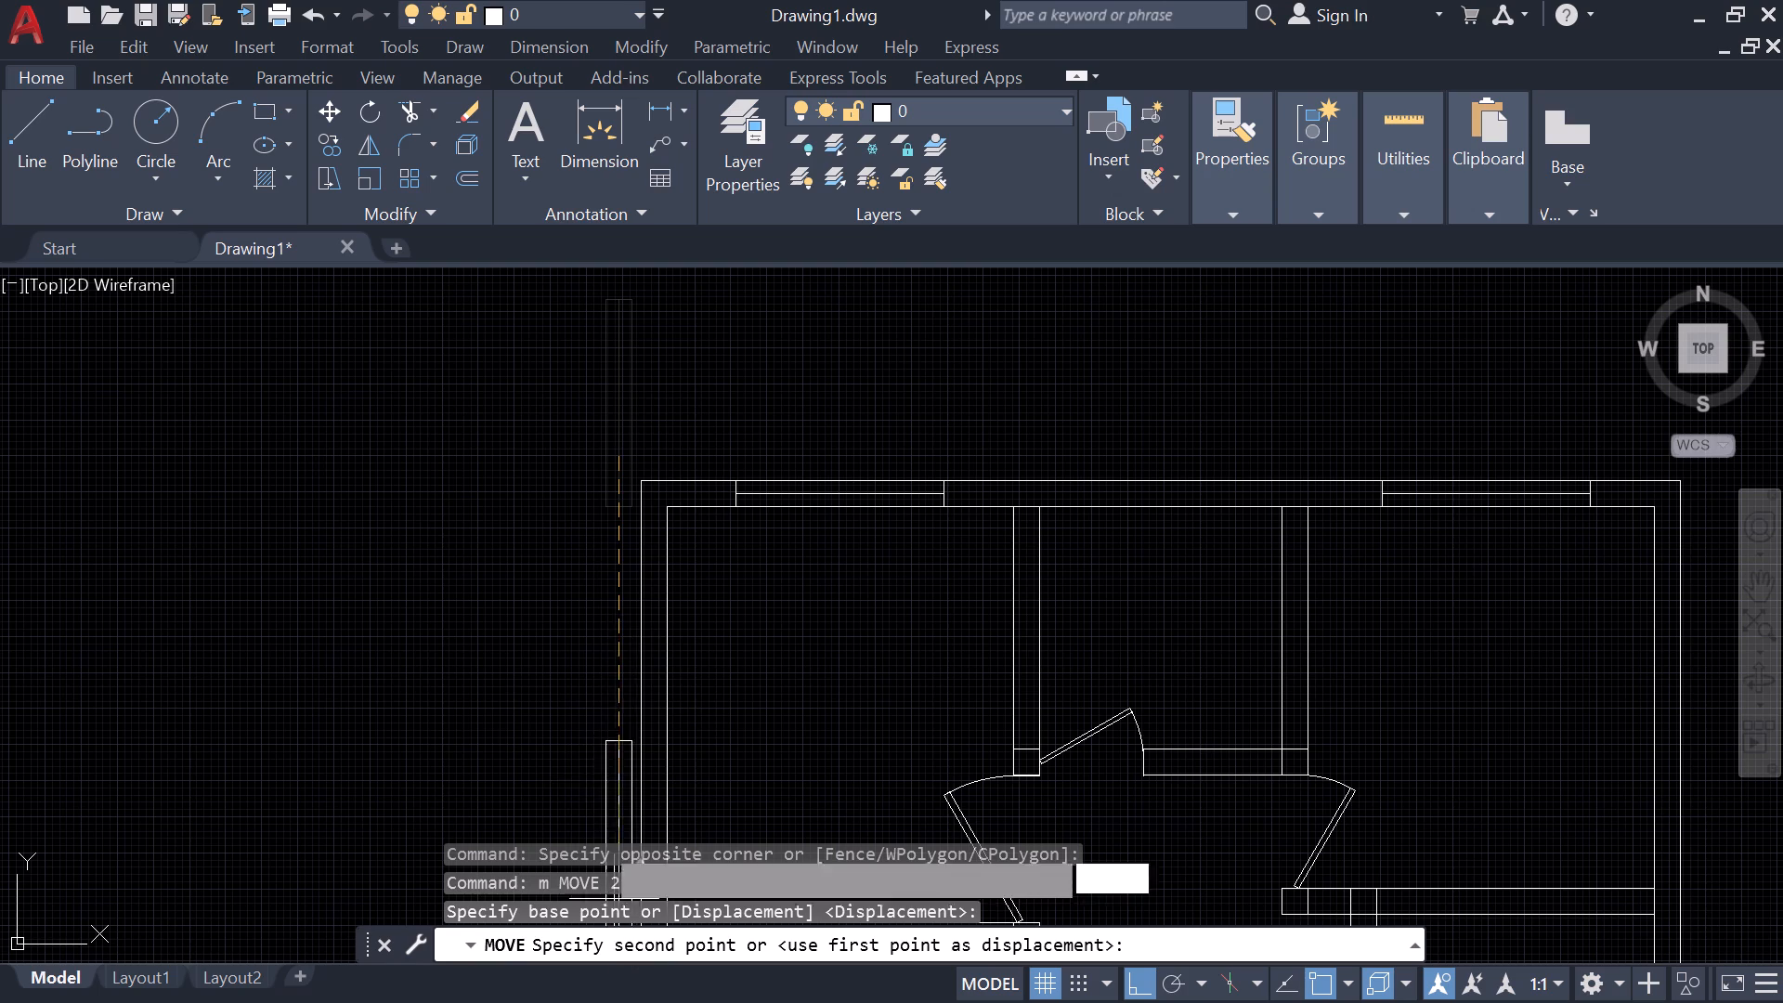
{"action": "middle_click_drag", "start_coordinate": [518, 737], "coordinate": [623, 462]}
{"action": "scroll", "coordinate": [617, 492], "scroll_direction": "up", "scroll_amount": 1}
{"action": "scroll", "coordinate": [601, 579], "scroll_direction": "down", "scroll_amount": 4}
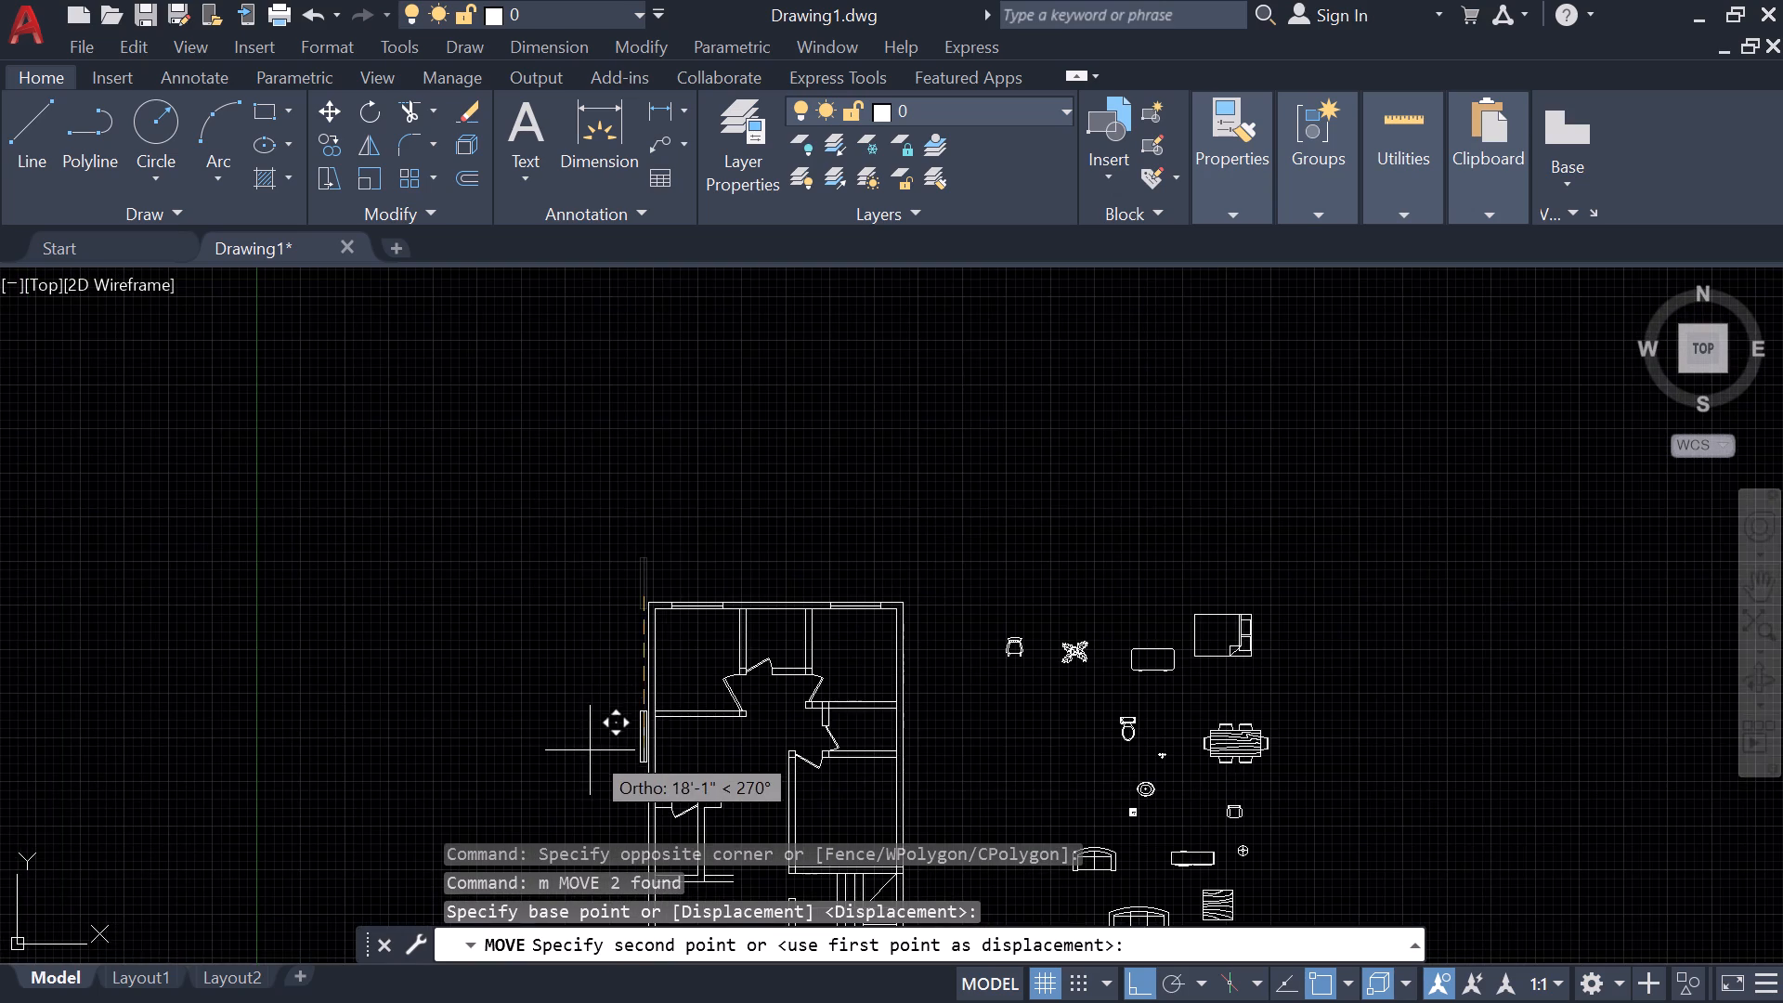
{"action": "middle_click_drag", "start_coordinate": [590, 750], "coordinate": [649, 320]}
{"action": "scroll", "coordinate": [702, 512], "scroll_direction": "up", "scroll_amount": 4}
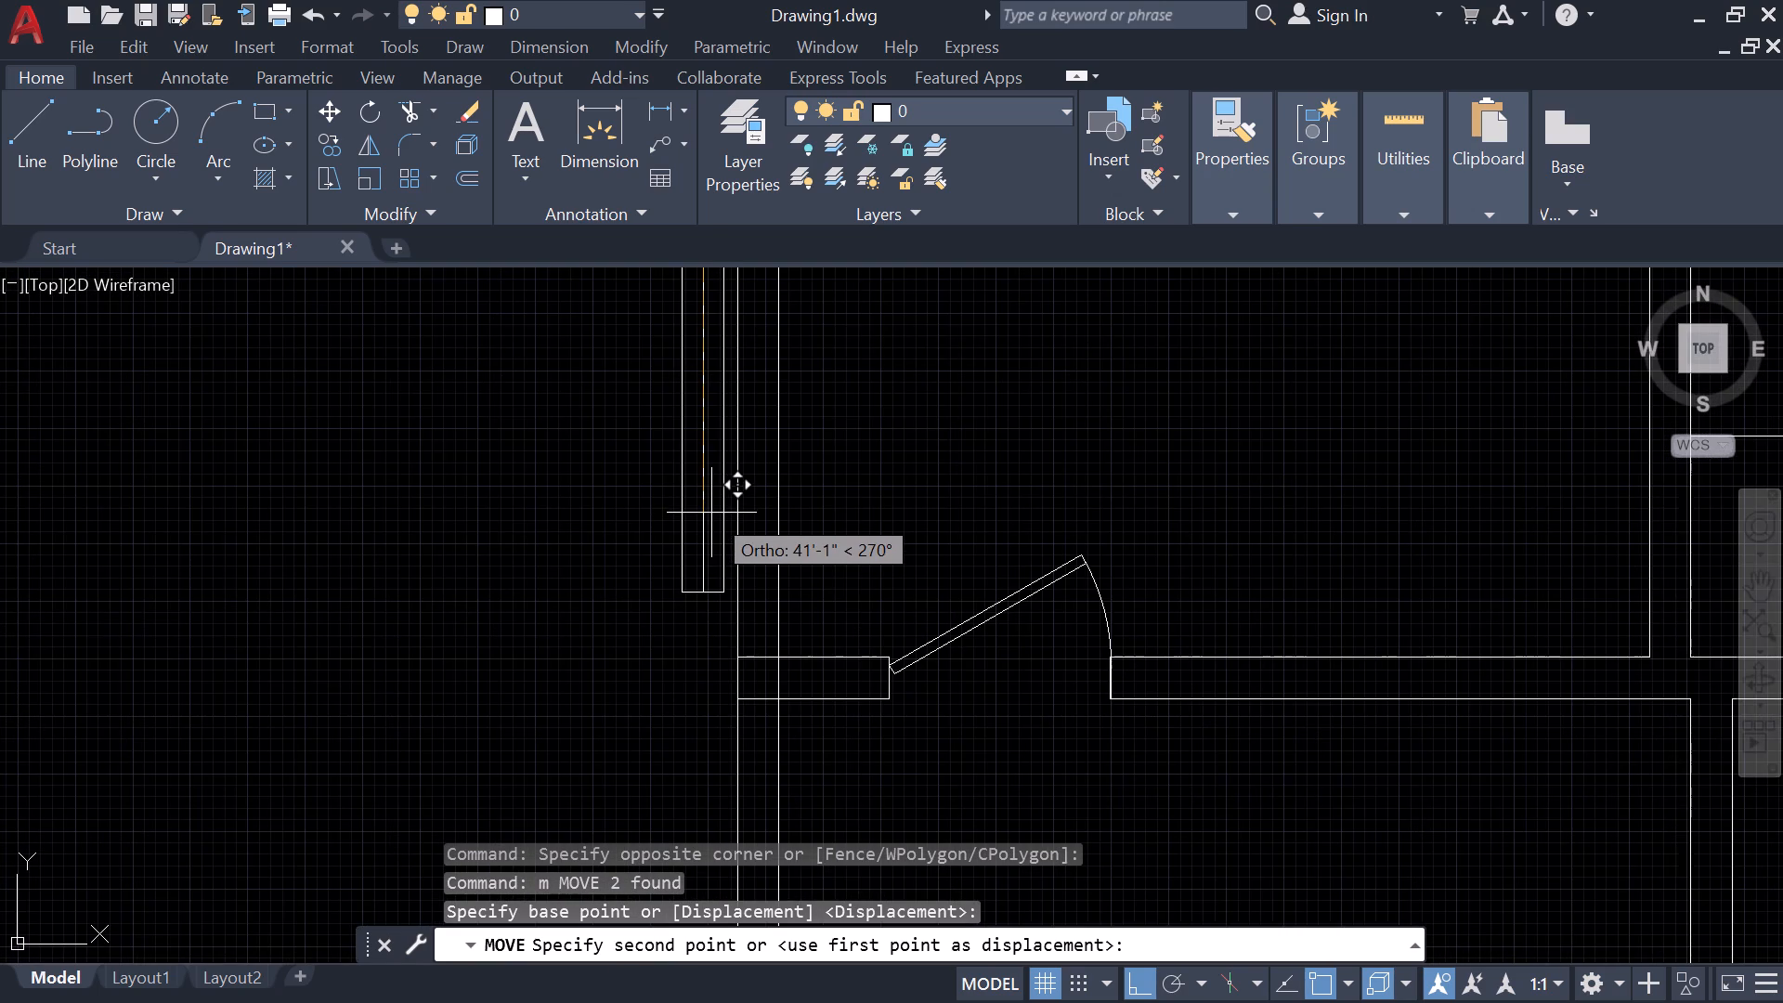
{"action": "middle_click_drag", "start_coordinate": [699, 515], "coordinate": [535, 573]}
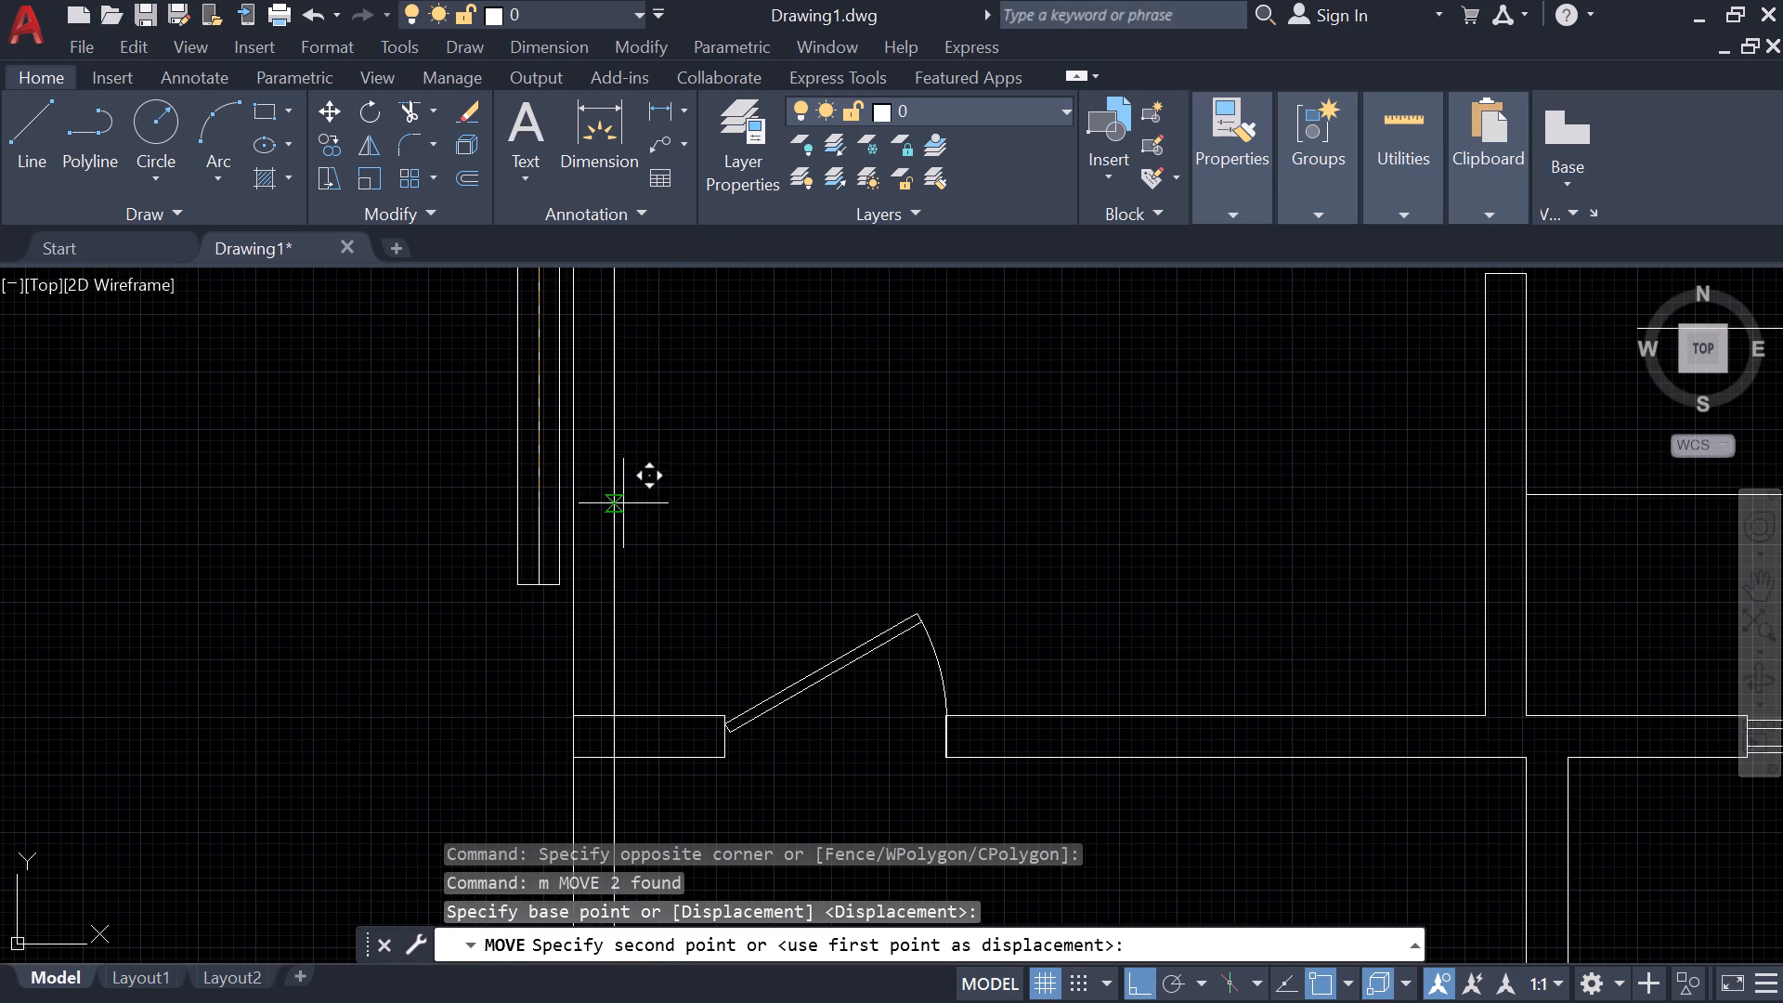
{"action": "left_click", "coordinate": [594, 501]}
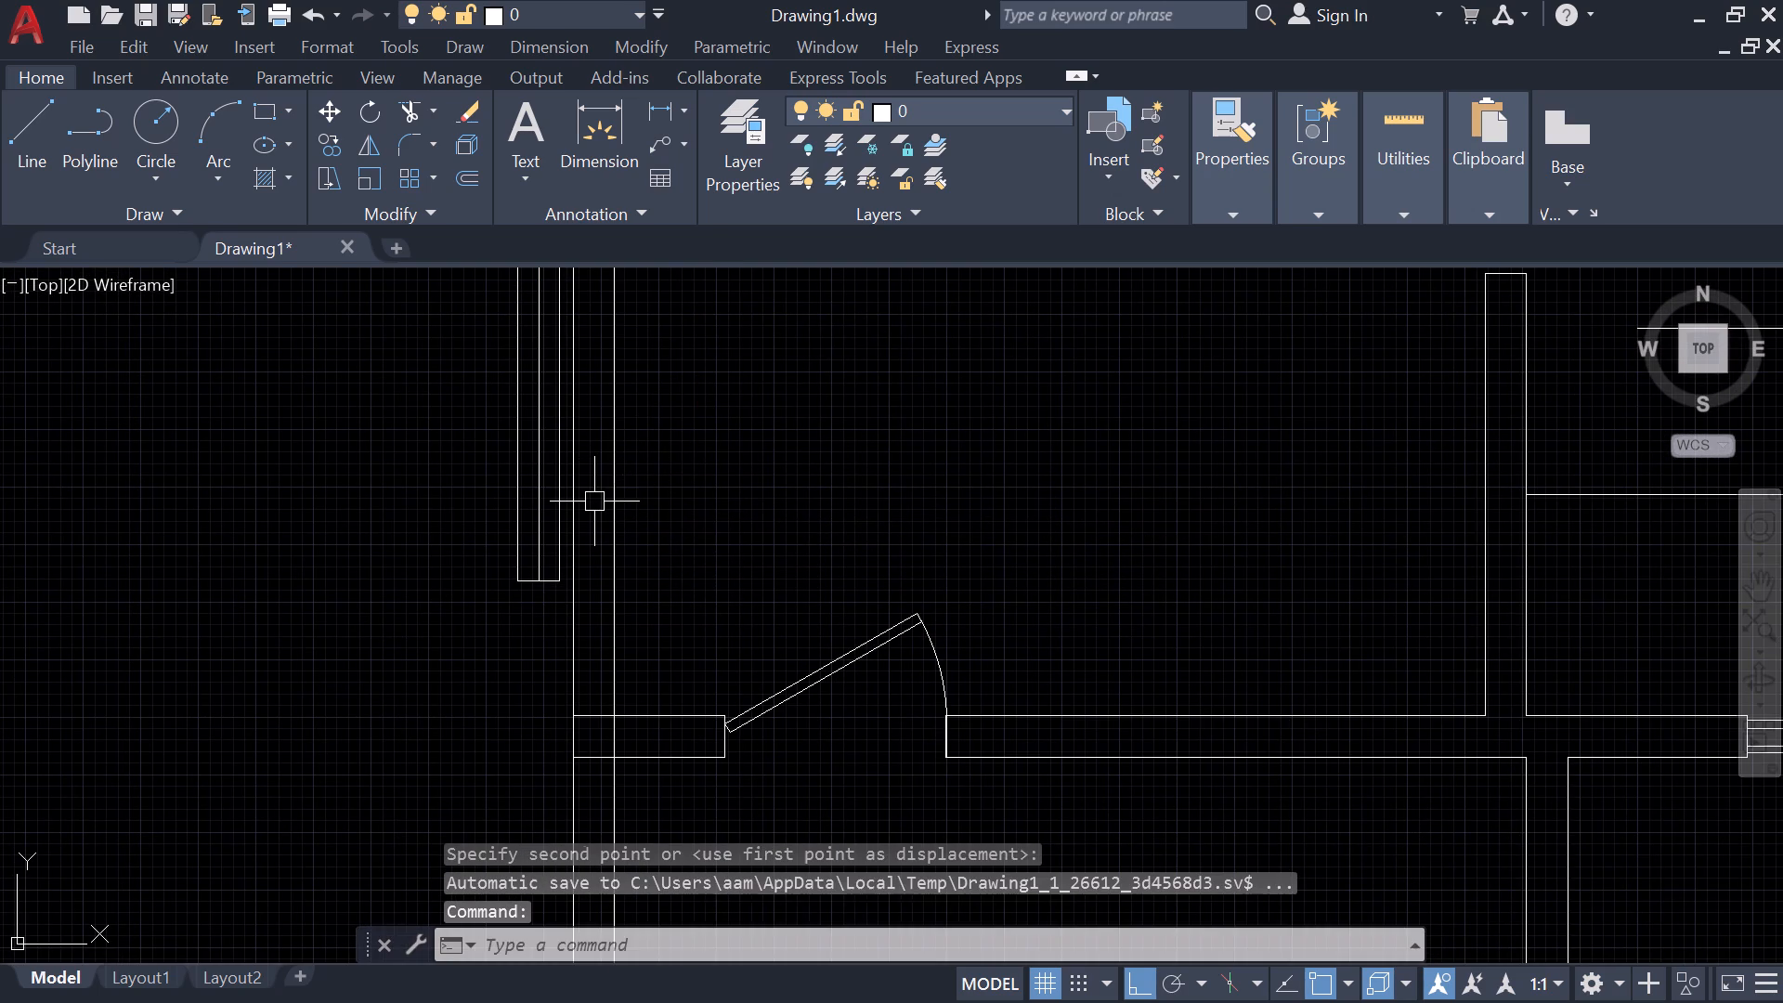
Move the vertical window horizontally into the west exterior wall, aligning its inner edge with the wall's inner face.
{"action": "left_click", "coordinate": [540, 617]}
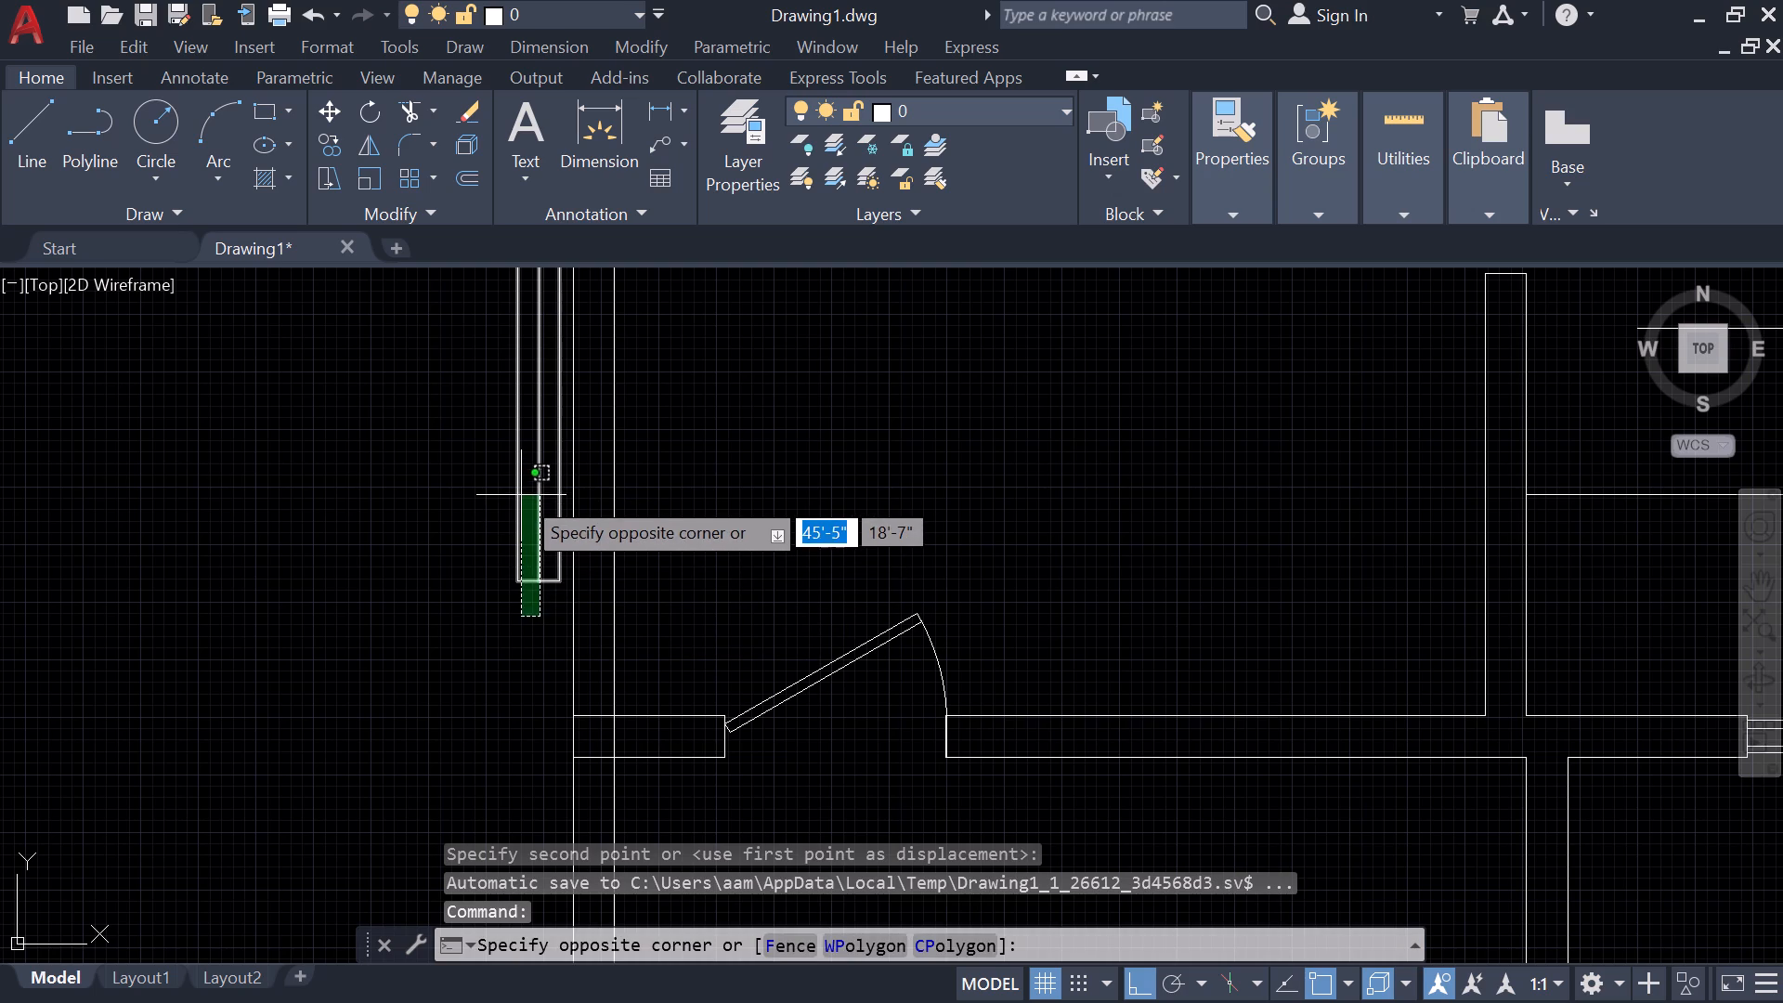
{"action": "left_click", "coordinate": [523, 495]}
{"action": "key", "text": "m"}
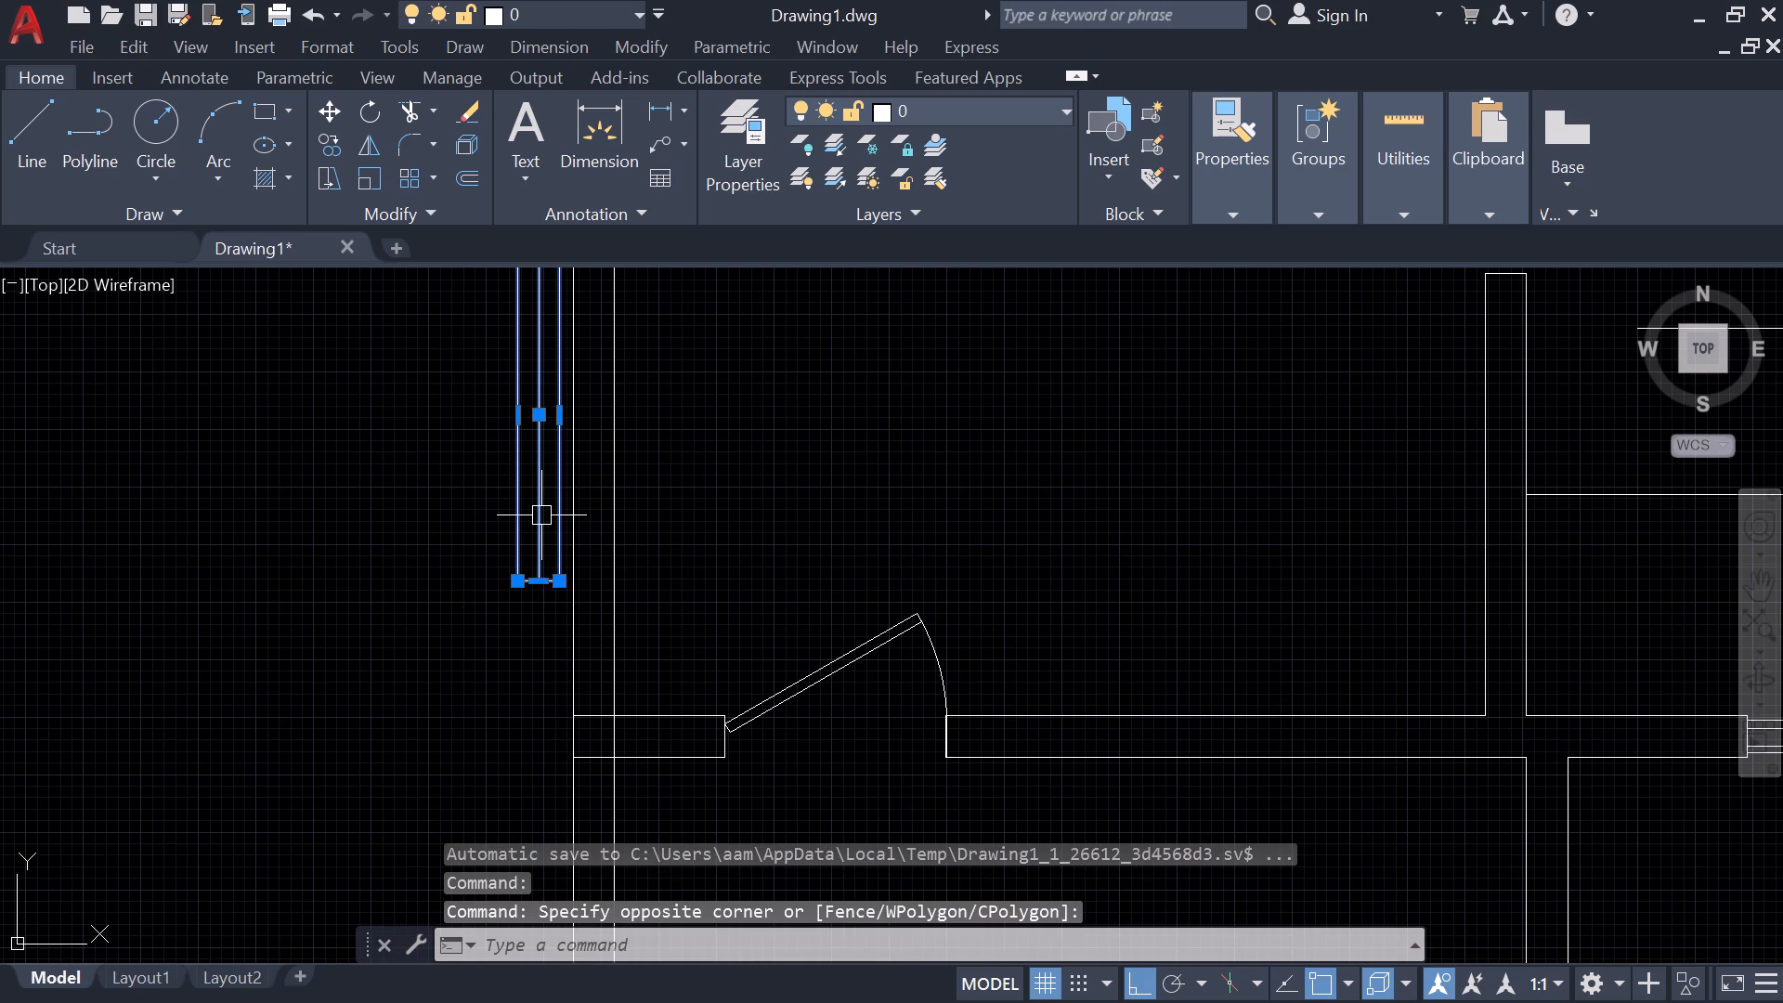
{"action": "key", "text": "Return"}
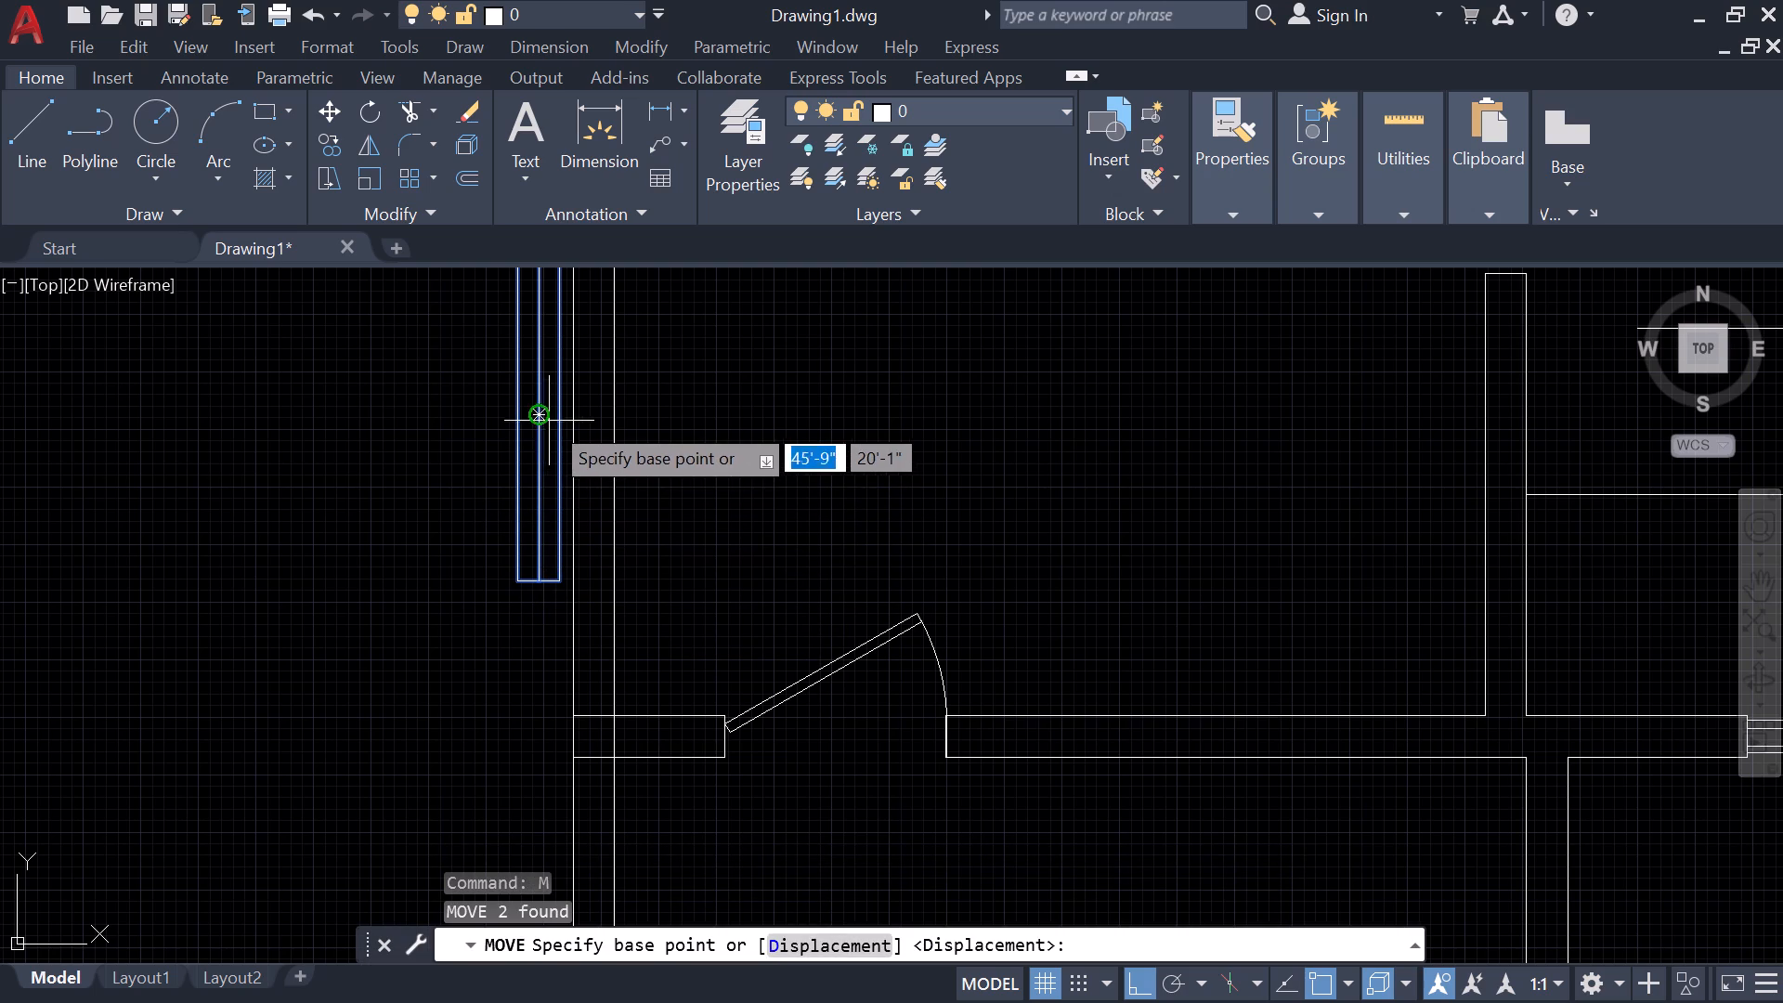
{"action": "left_click", "coordinate": [562, 419]}
{"action": "left_click", "coordinate": [615, 416]}
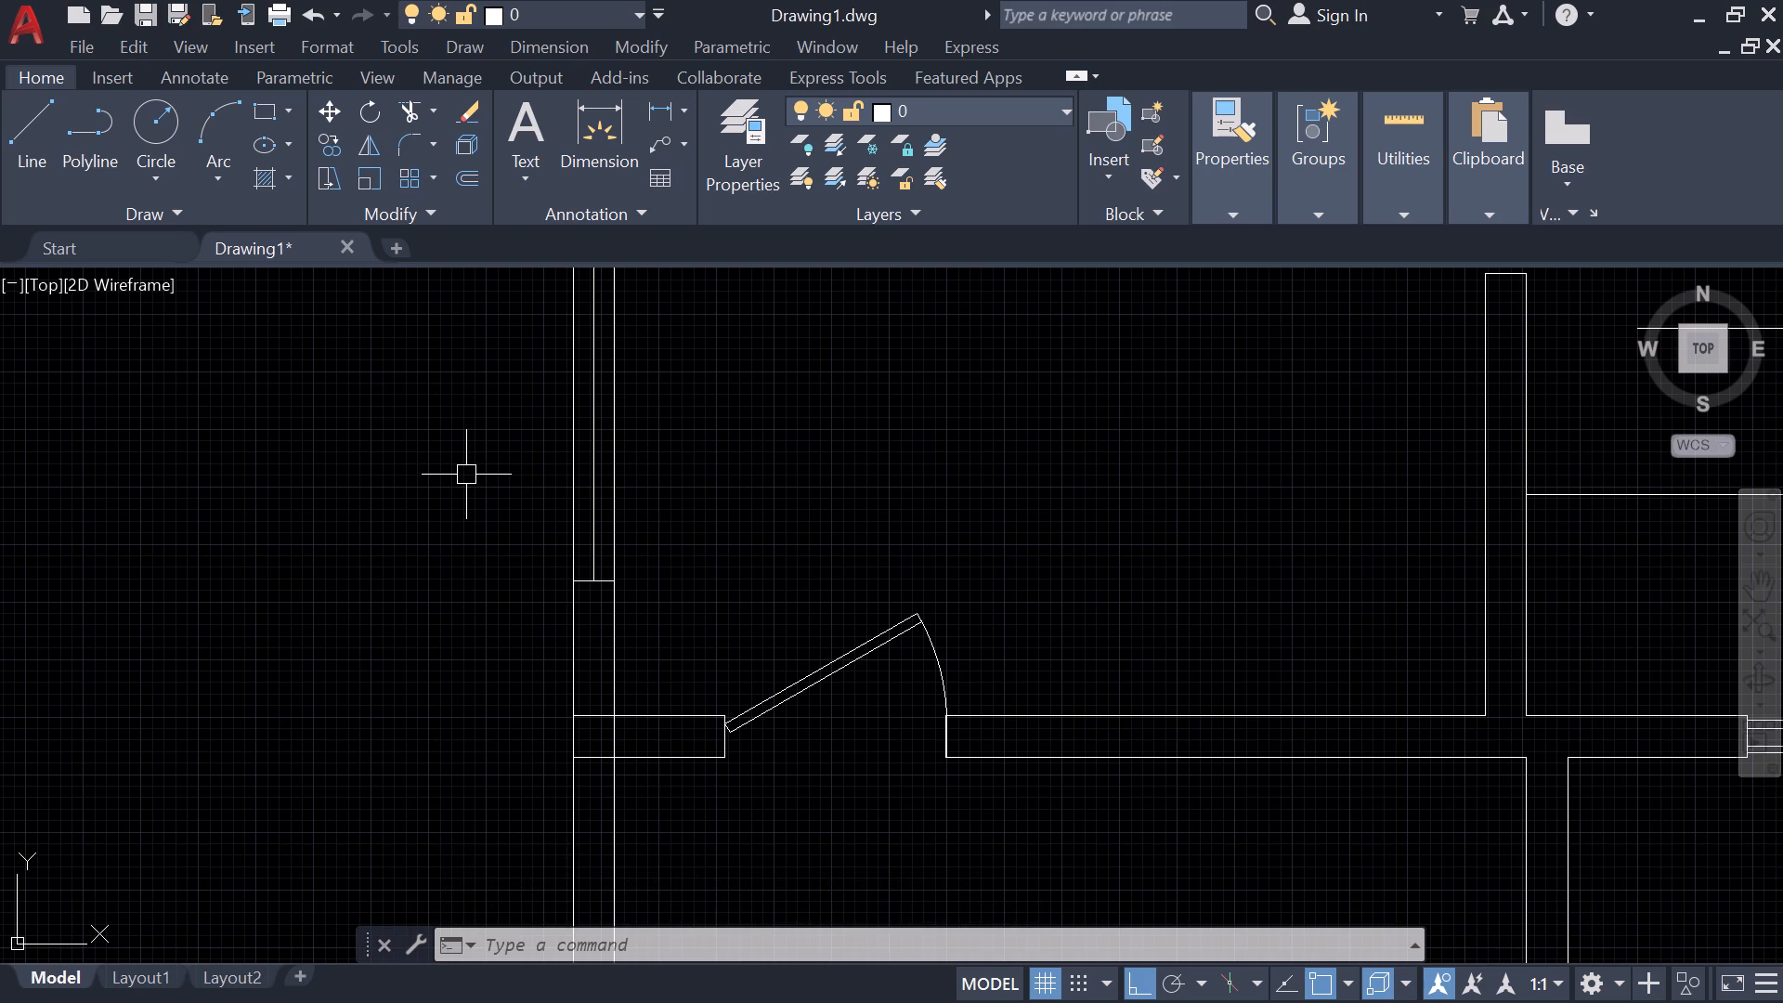
Copy the west-wall window's outline and centre line horizontally to a spot just outside the house.
{"action": "left_click", "coordinate": [591, 496]}
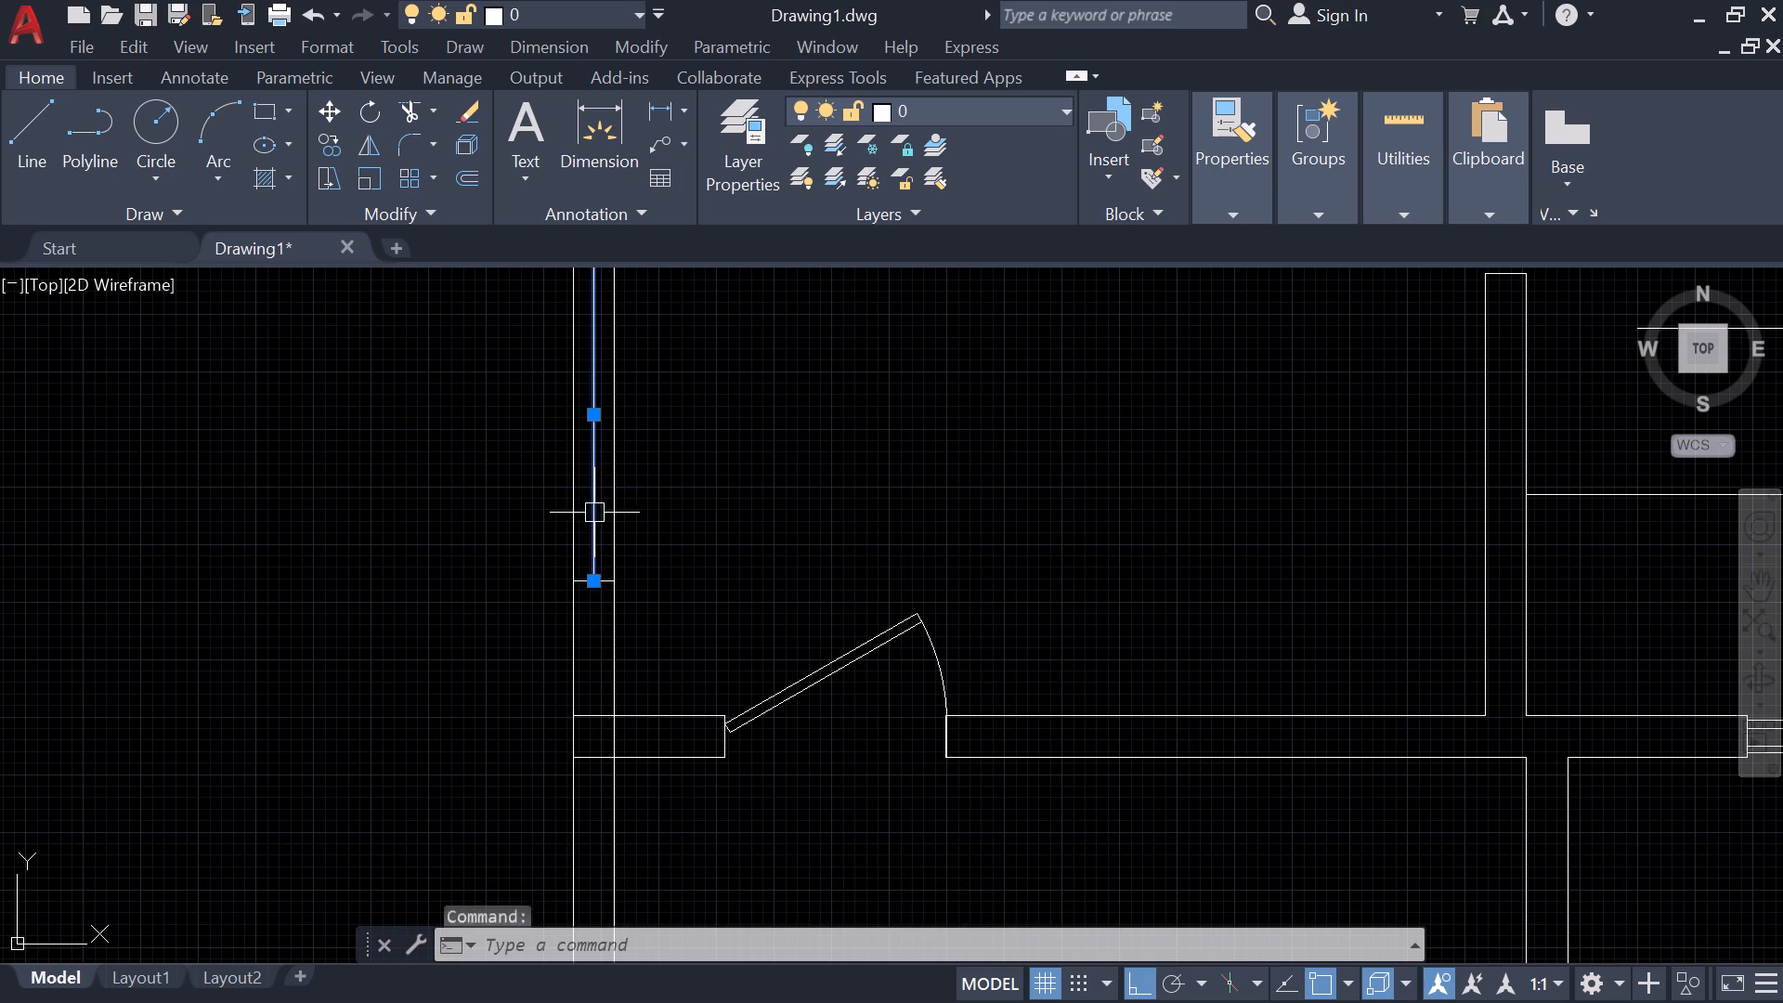
{"action": "left_click", "coordinate": [605, 587]}
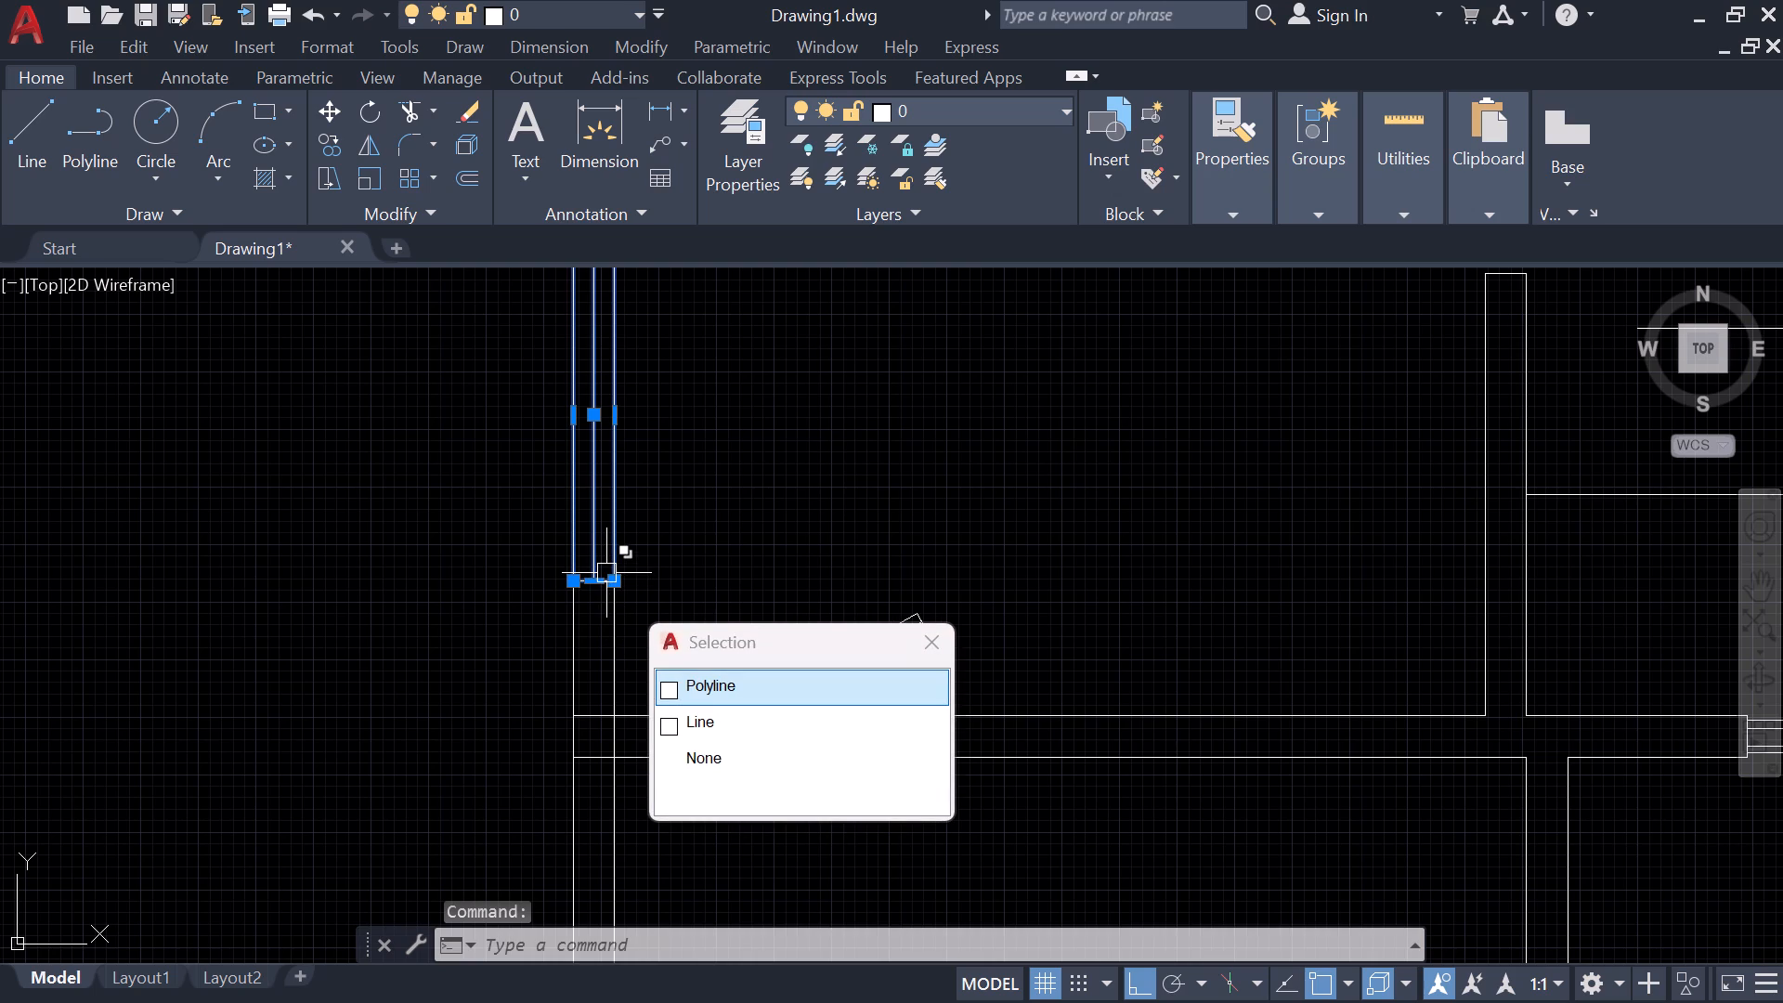
{"action": "type", "text": "co"}
{"action": "key", "text": "space"}
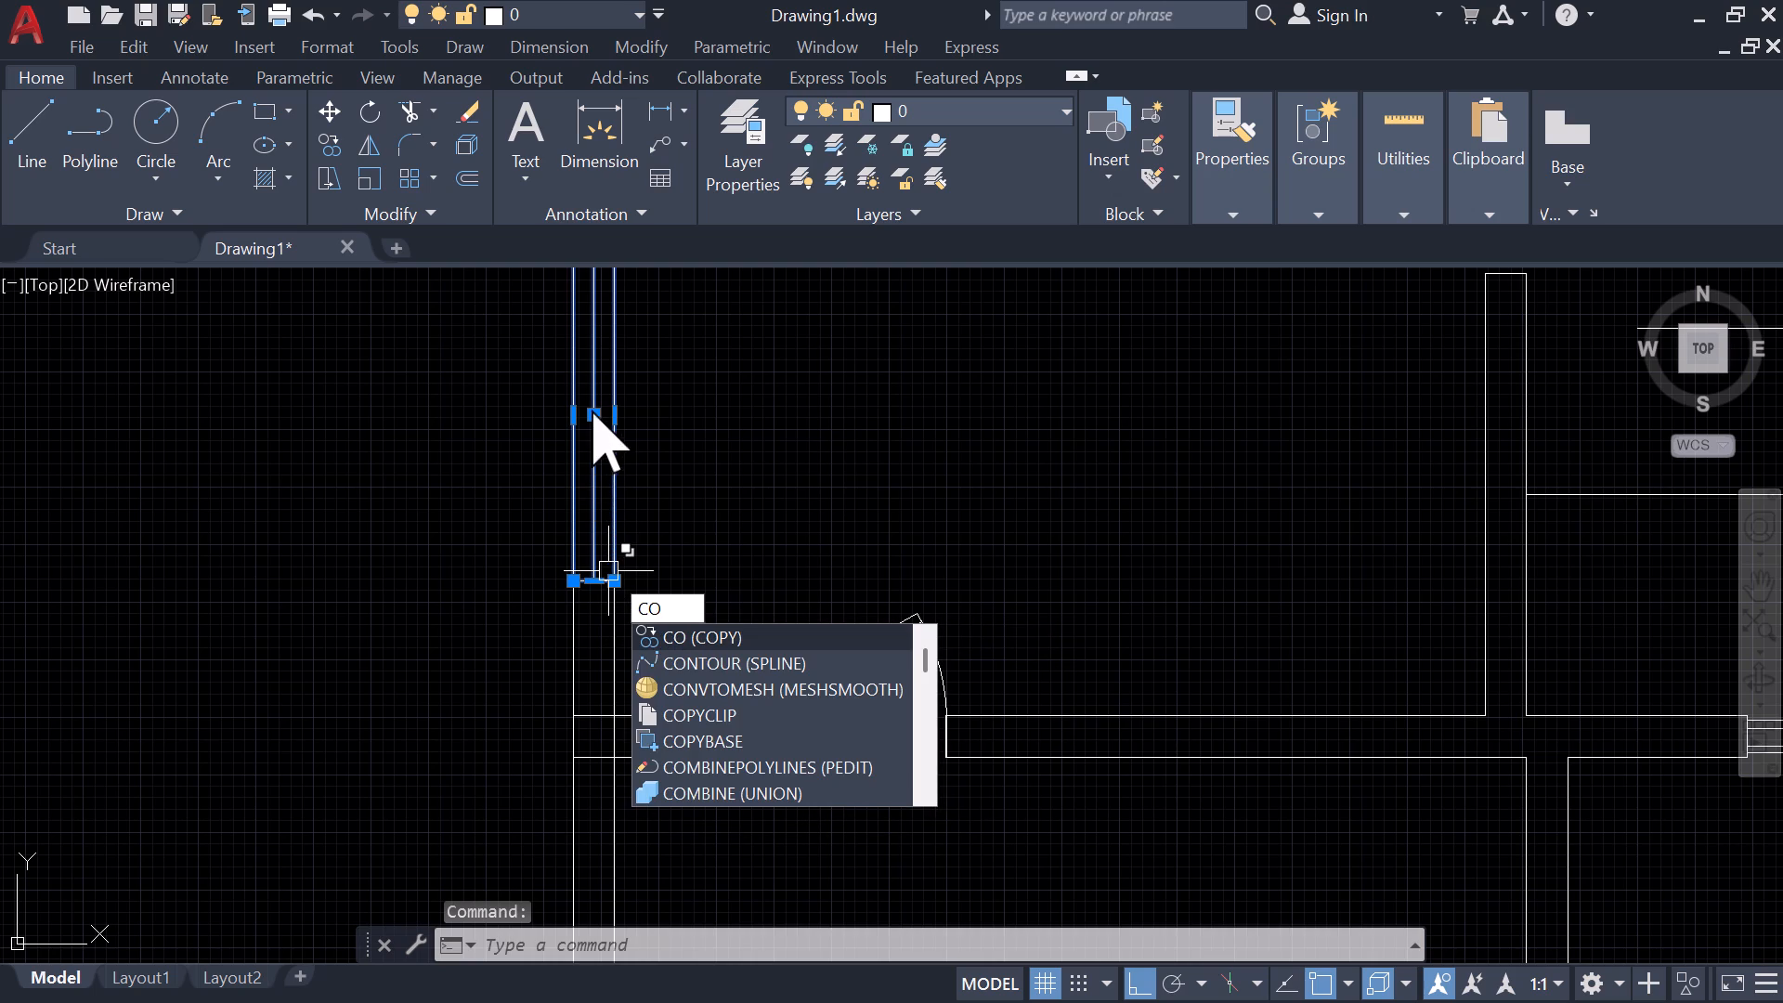
{"action": "key", "text": "space"}
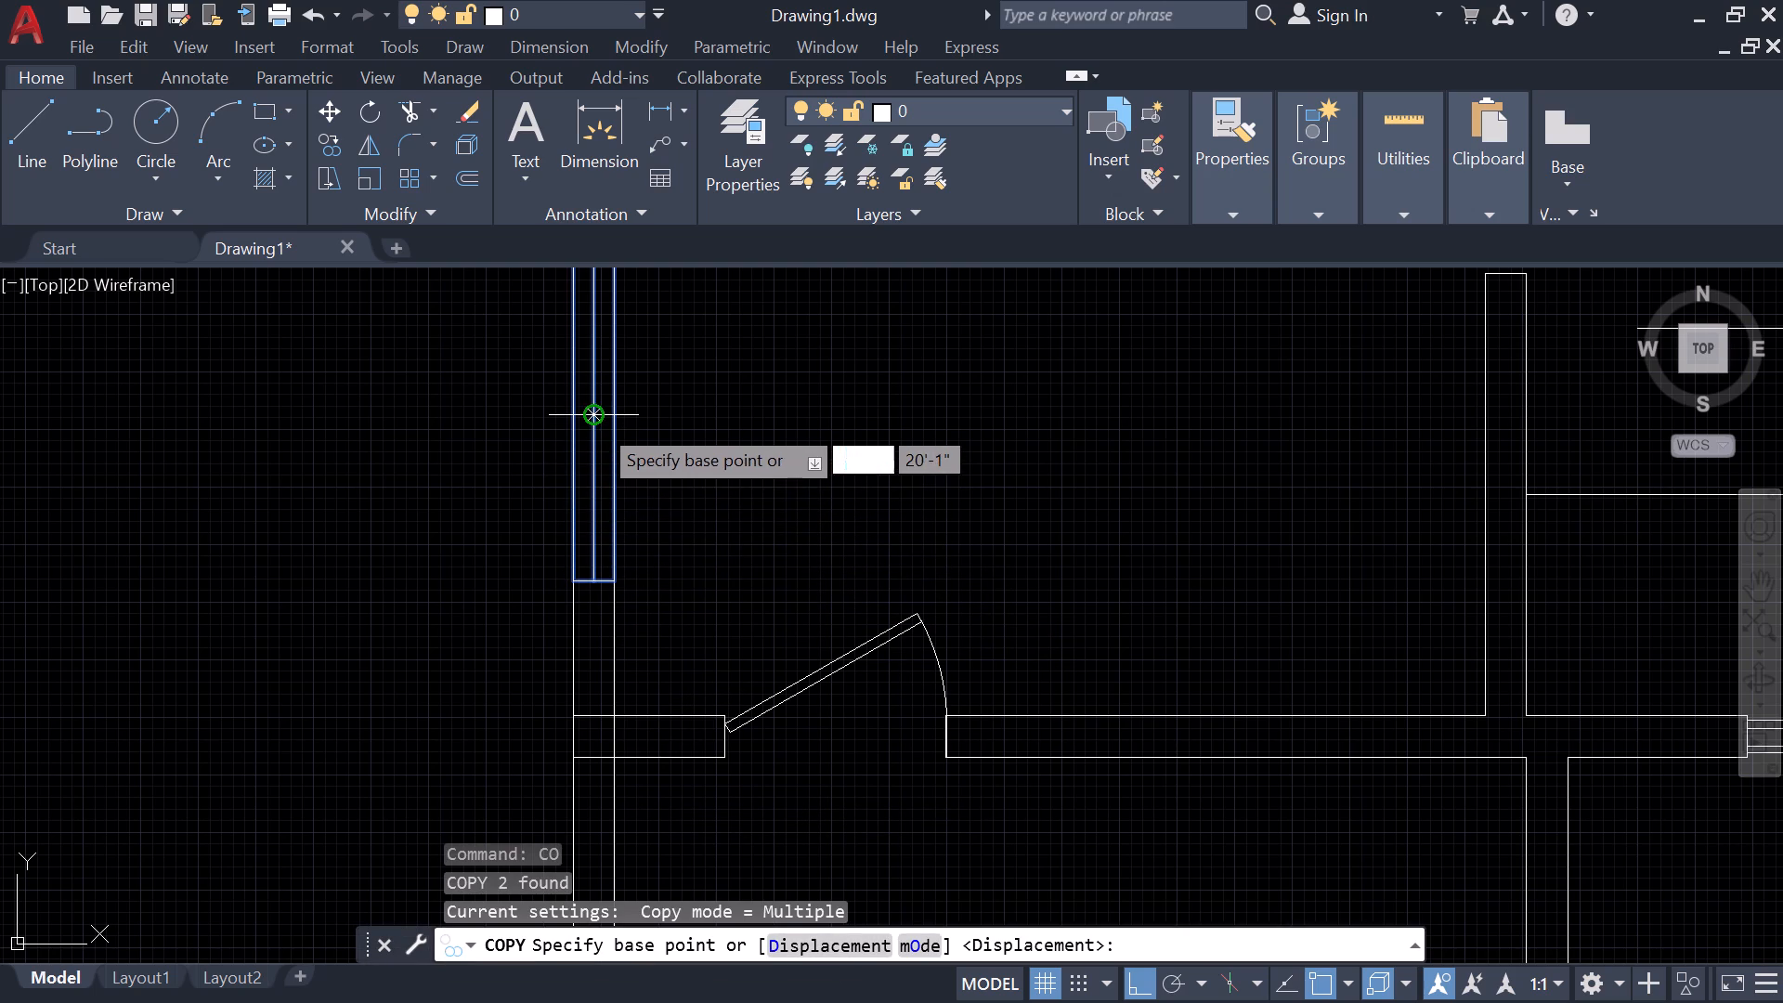
{"action": "left_click", "coordinate": [597, 423]}
{"action": "left_click", "coordinate": [398, 423]}
{"action": "key", "text": "Escape"}
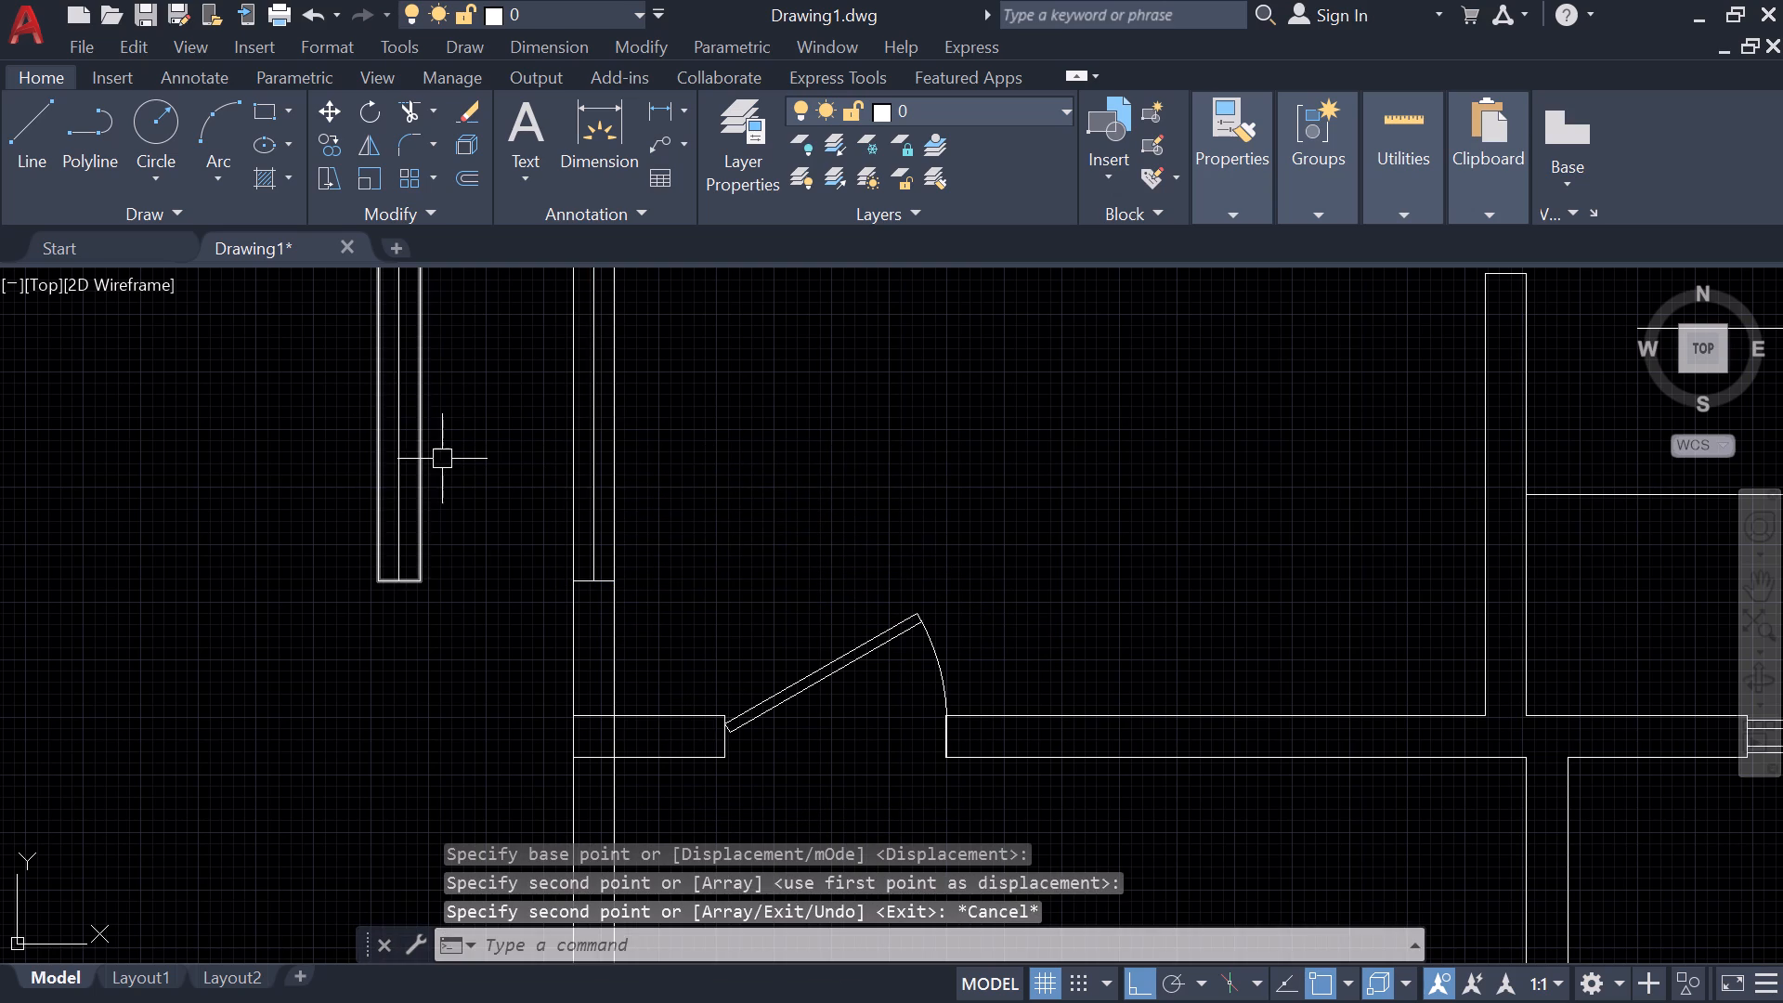
Draw a short horizontal line across the window copy outside the west wall, at the midpoint of its height.
{"action": "key", "text": "l"}
{"action": "key", "text": "Return"}
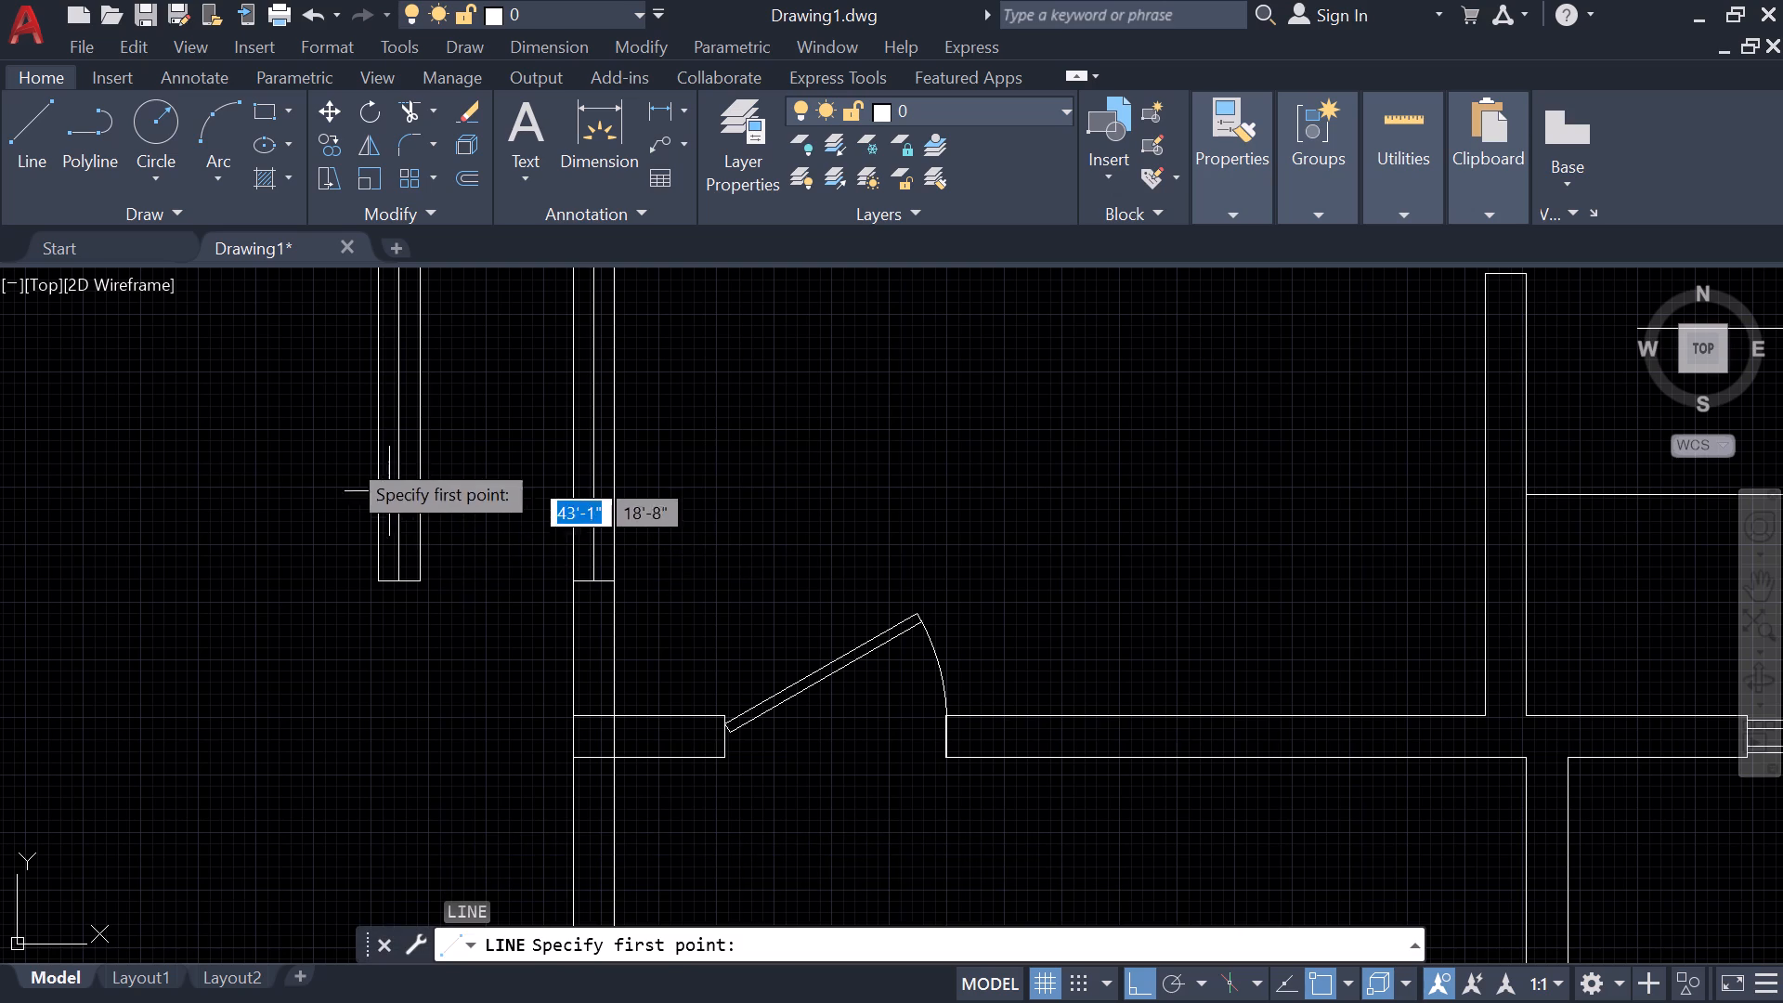
{"action": "left_click", "coordinate": [387, 416]}
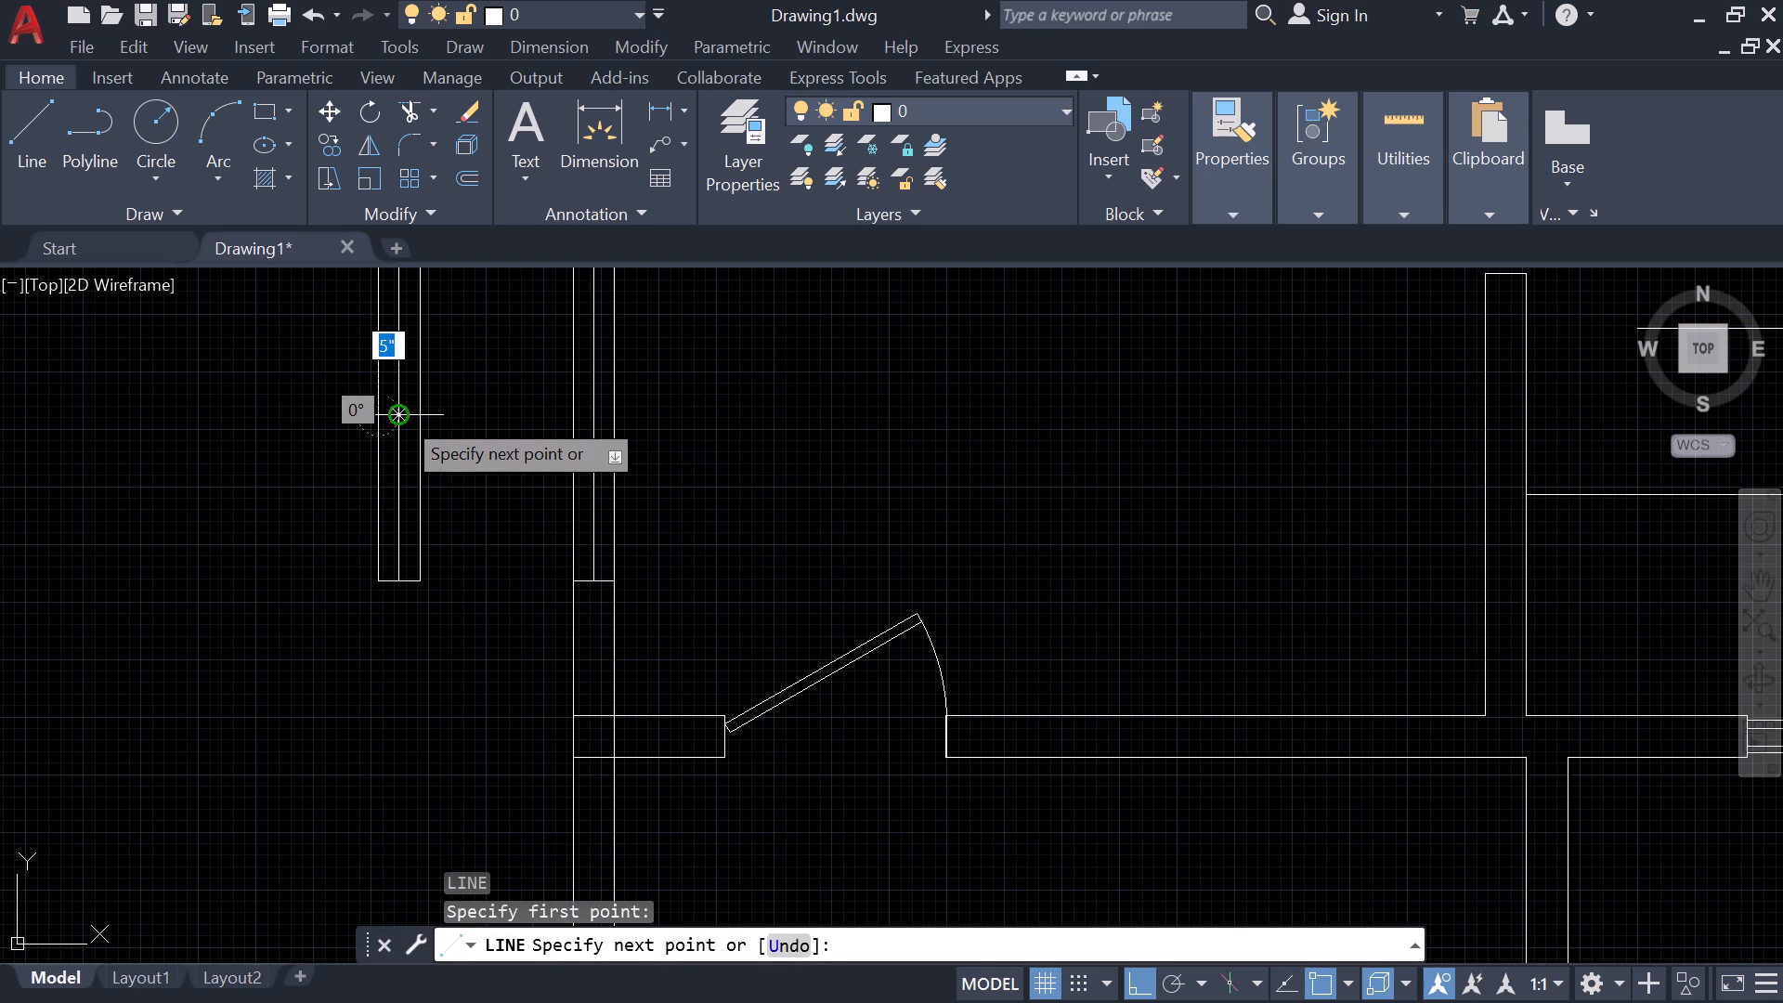
{"action": "left_click", "coordinate": [420, 416]}
{"action": "key", "text": "Escape"}
Trim away the upper half of the window copy above the dividing line, leaving a half-length window.
{"action": "middle_click_drag", "start_coordinate": [453, 405], "coordinate": [428, 523]}
{"action": "key", "text": "t"}
{"action": "key", "text": "r"}
{"action": "key", "text": "space"}
{"action": "left_click_drag", "start_coordinate": [430, 488], "coordinate": [314, 475]}
{"action": "left_click", "coordinate": [371, 365]}
{"action": "left_click", "coordinate": [425, 715]}
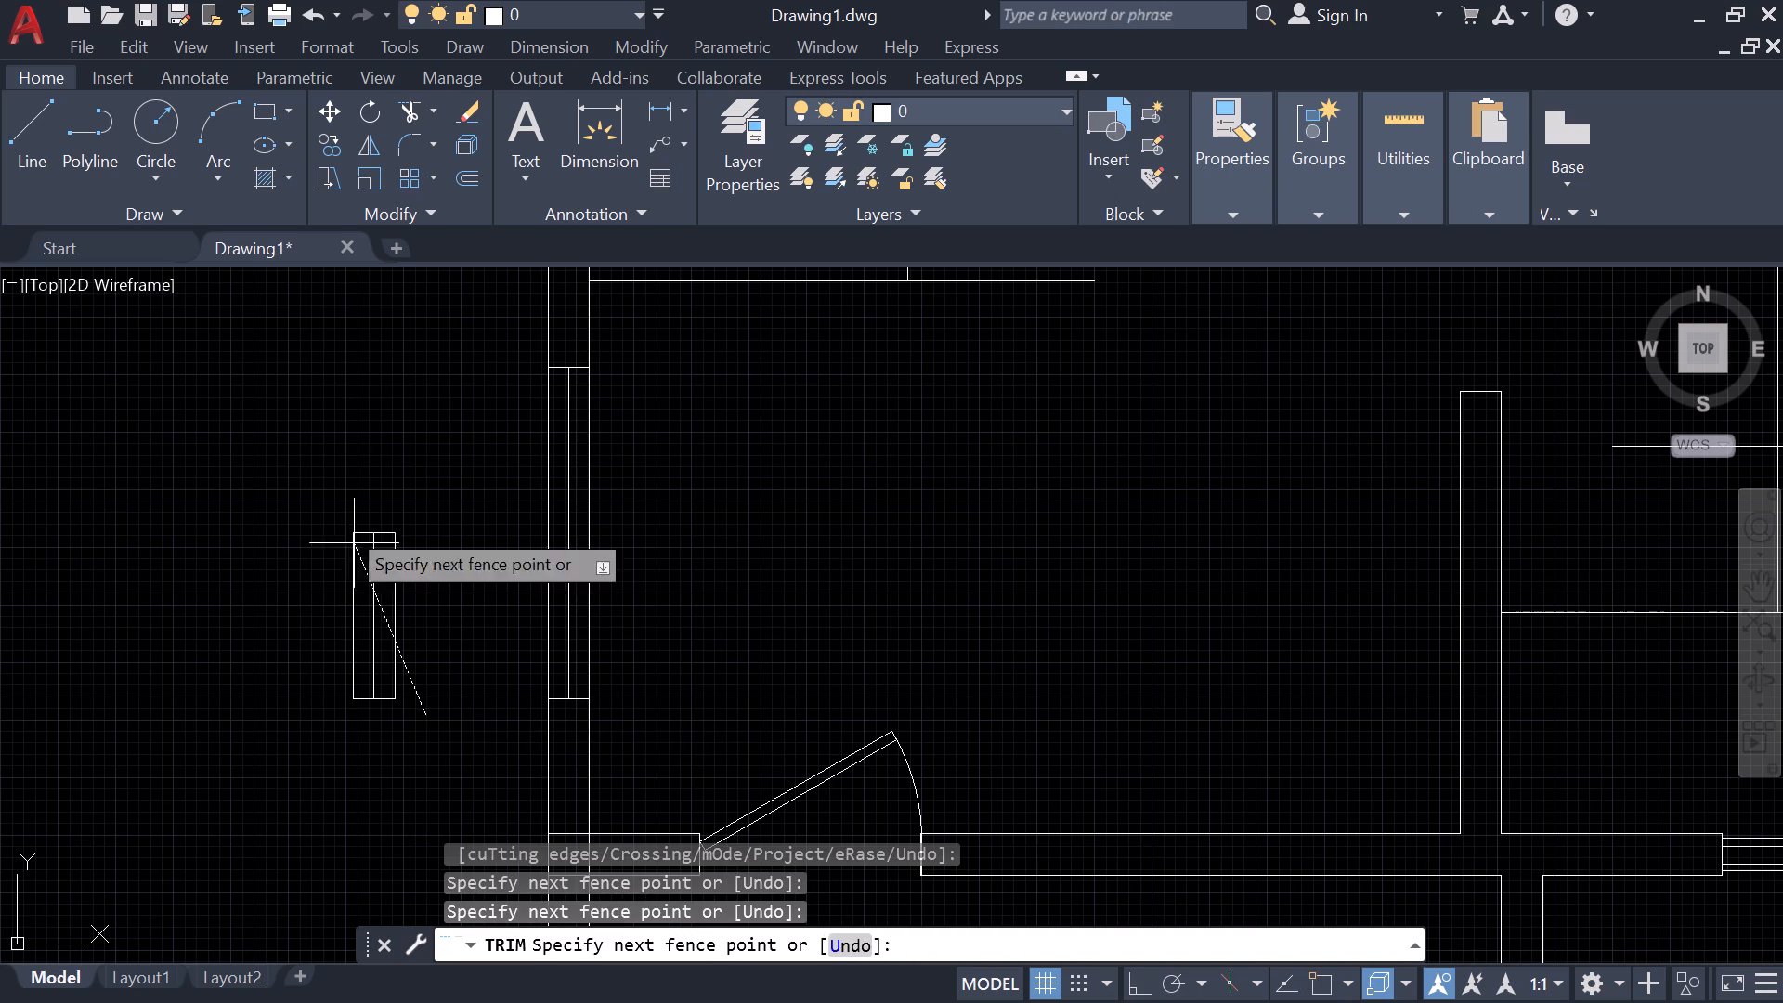
{"action": "key", "text": "Escape"}
Copy the half-length window from its side midpoint into the west exterior wall of the small room.
{"action": "left_click", "coordinate": [480, 773]}
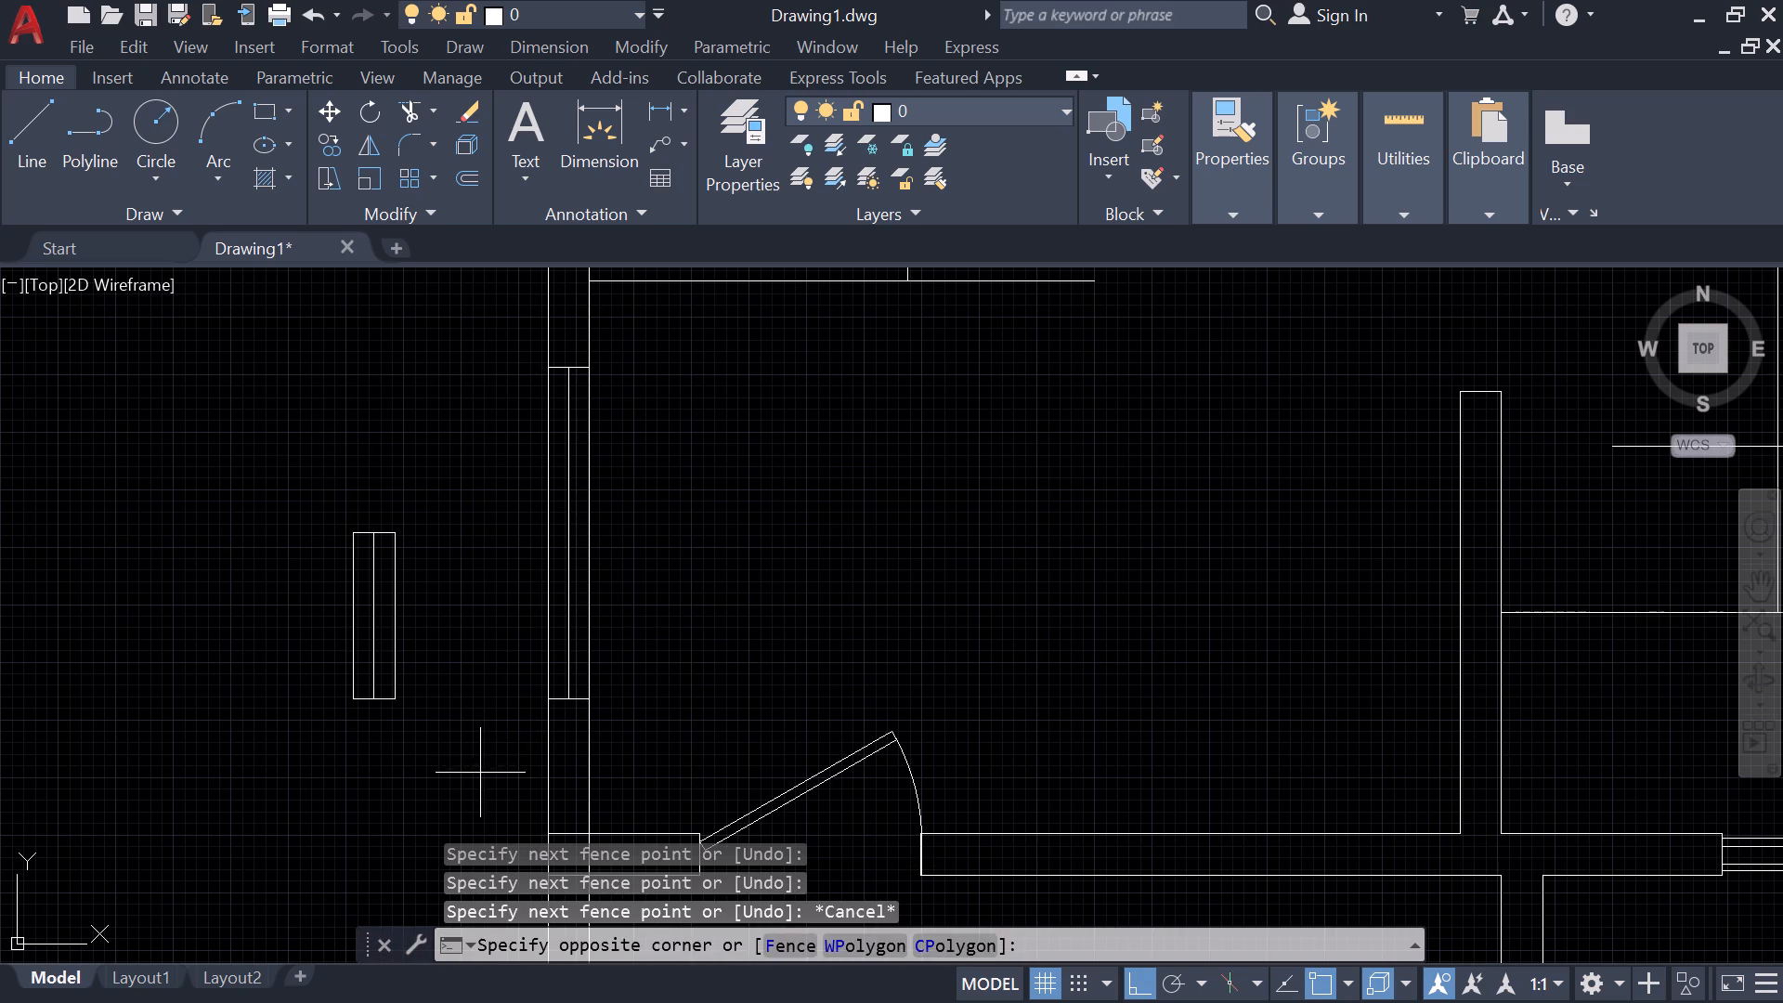
{"action": "left_click", "coordinate": [290, 462]}
{"action": "key", "text": "c"}
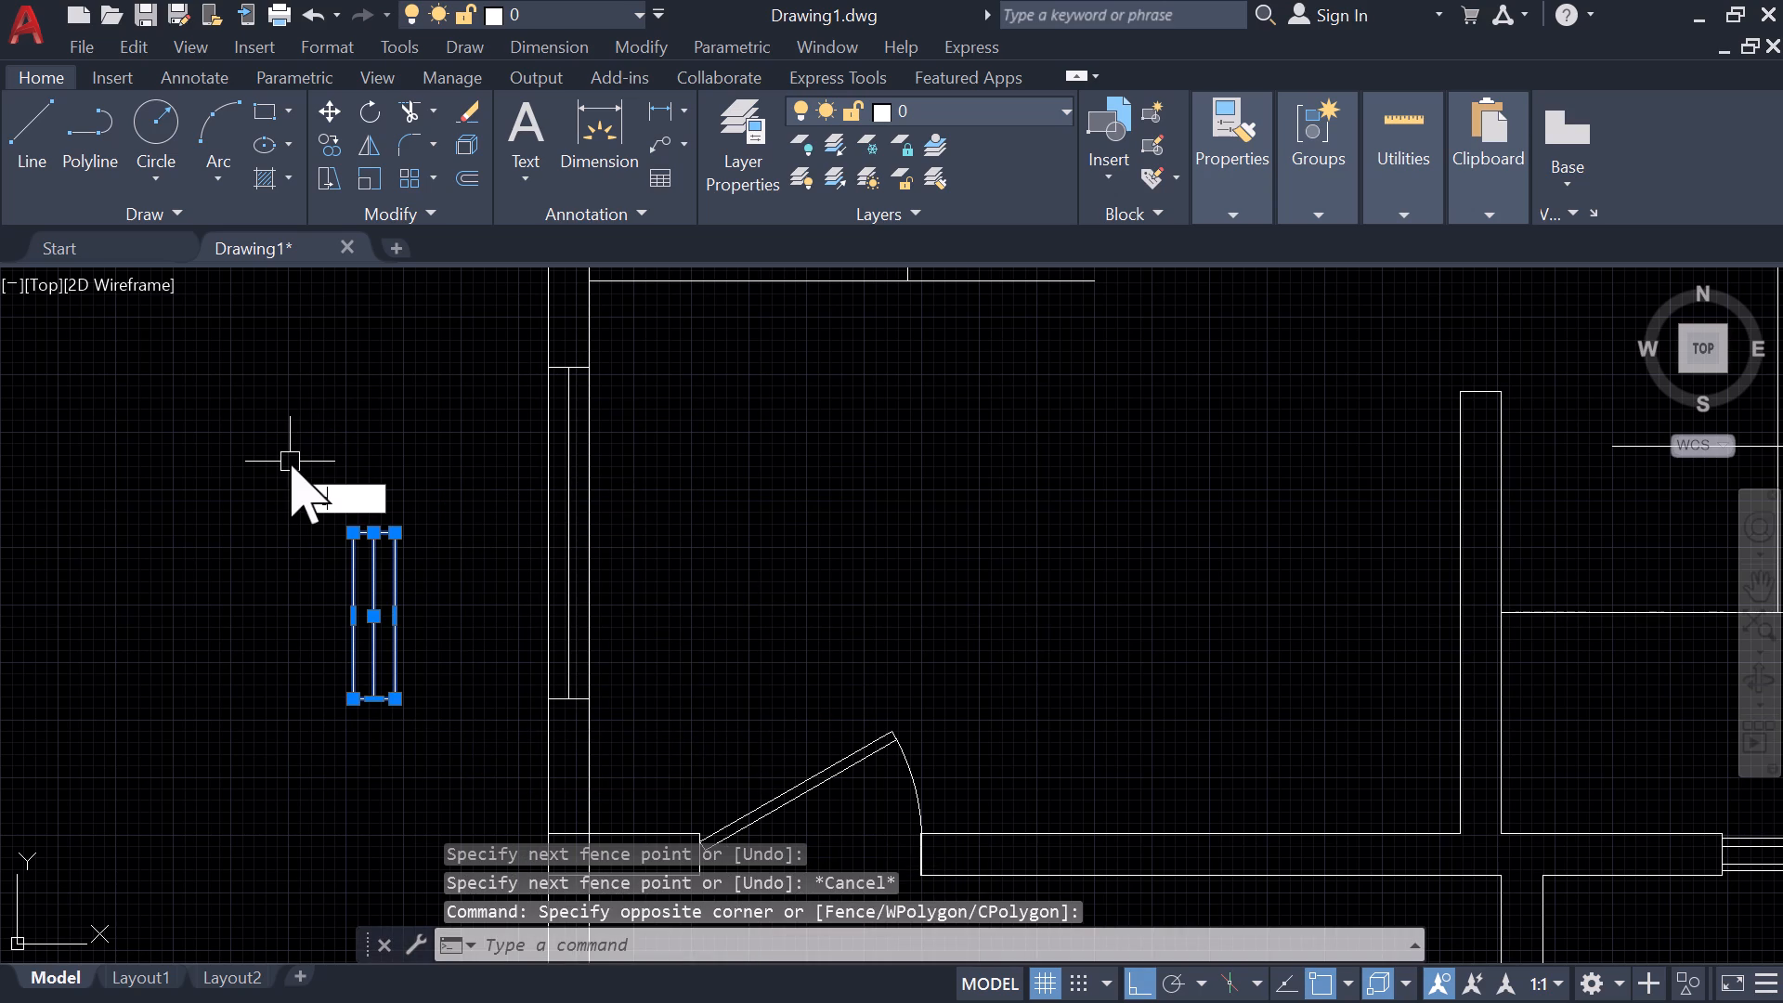
{"action": "type", "text": "o"}
{"action": "key", "text": "space"}
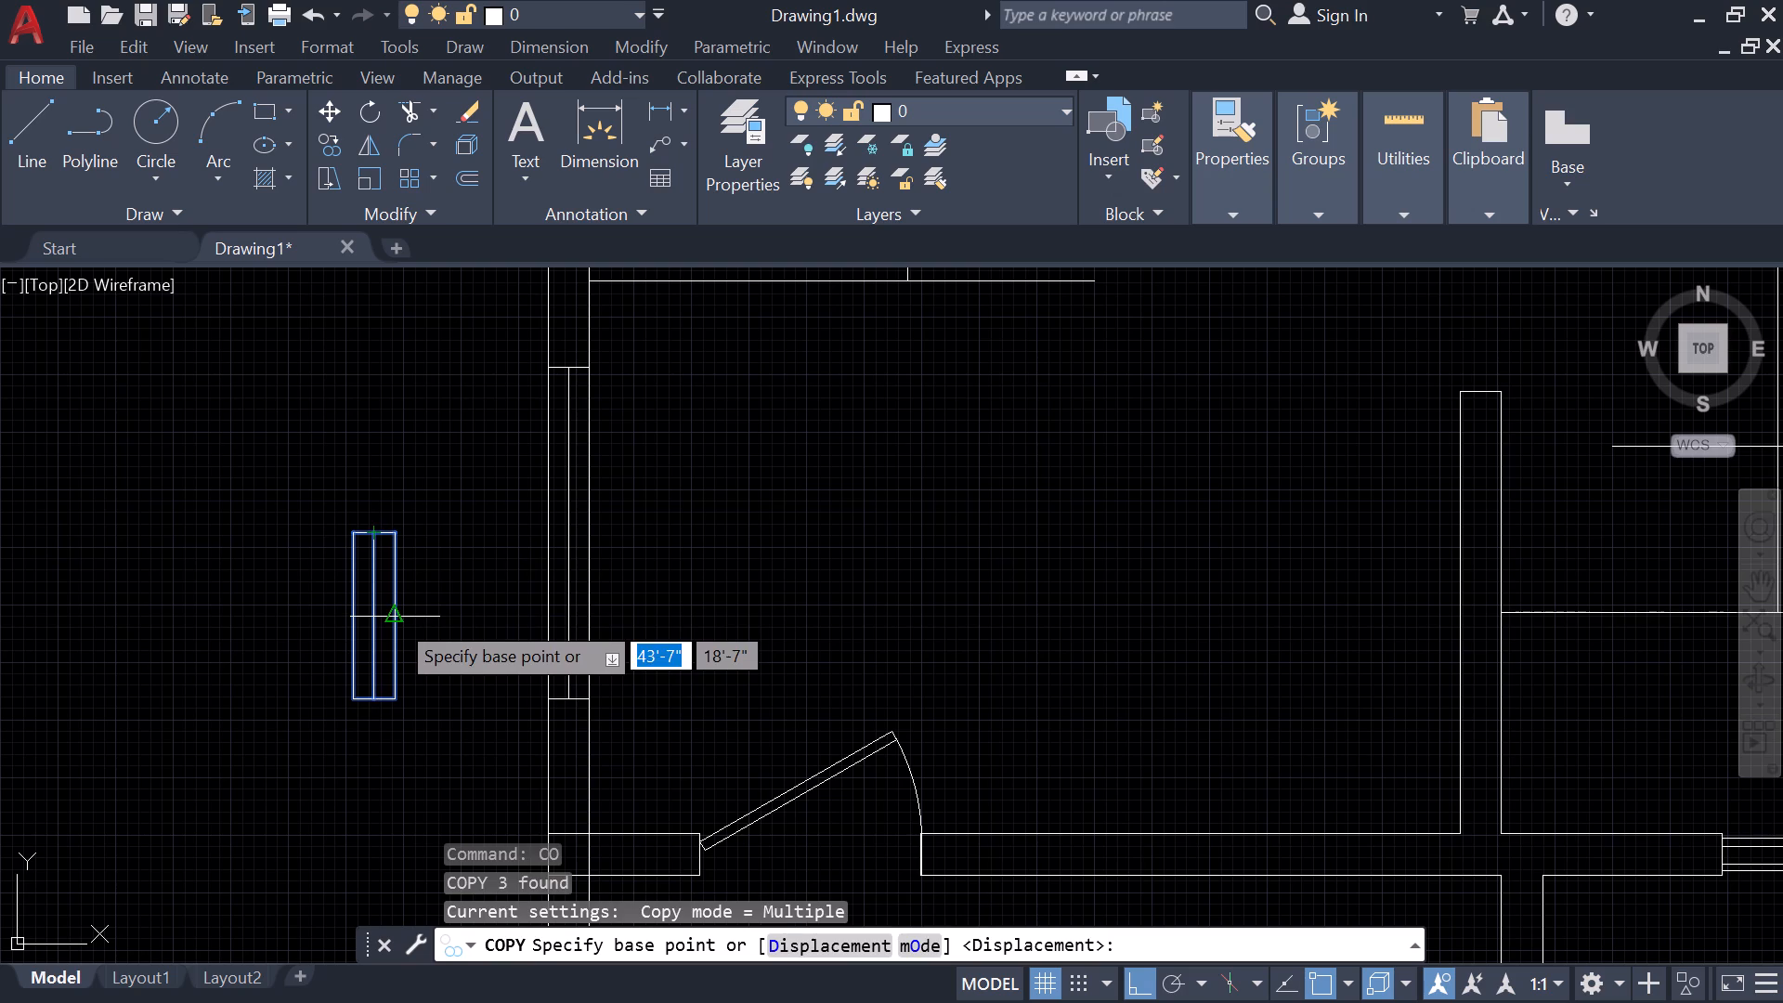
{"action": "left_click", "coordinate": [395, 619]}
{"action": "scroll", "coordinate": [451, 462], "scroll_direction": "up", "scroll_amount": 1}
{"action": "middle_click_drag", "start_coordinate": [451, 462], "coordinate": [266, 832]}
{"action": "scroll", "coordinate": [272, 811], "scroll_direction": "down", "scroll_amount": 2}
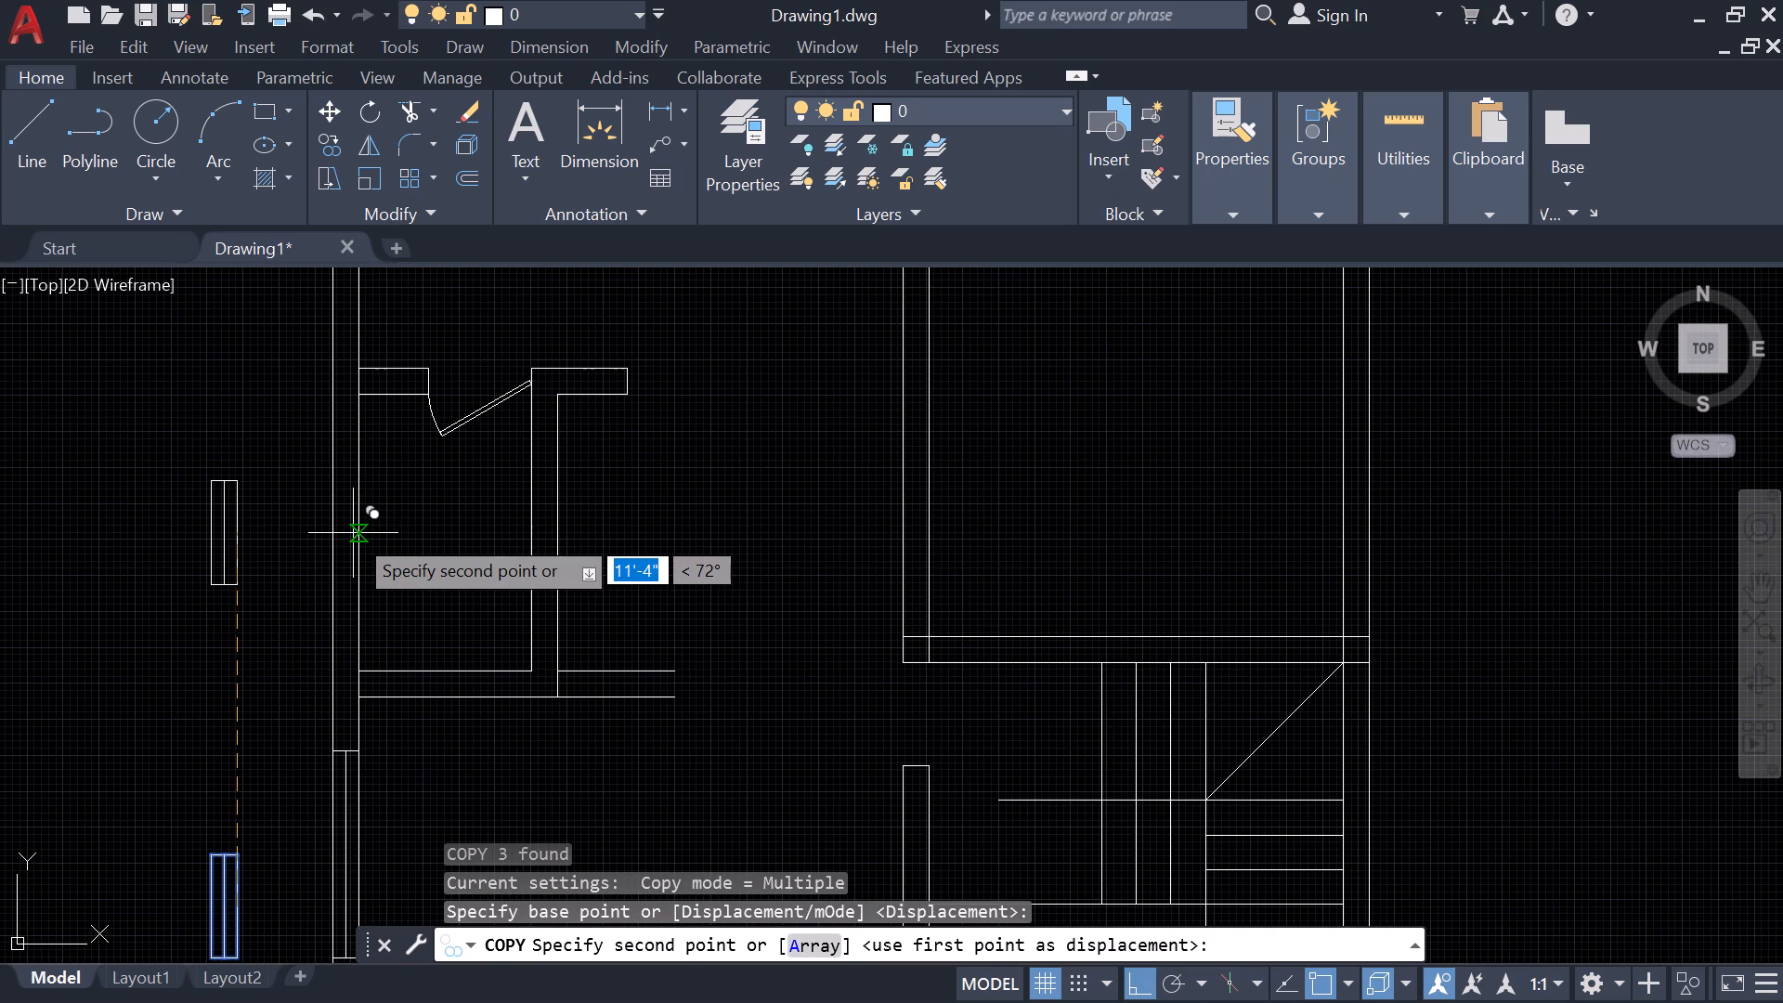
{"action": "left_click", "coordinate": [358, 533]}
Place another copy of the half-length window in the west exterior wall, just north of the small room.
{"action": "middle_click_drag", "start_coordinate": [369, 489], "coordinate": [371, 584]}
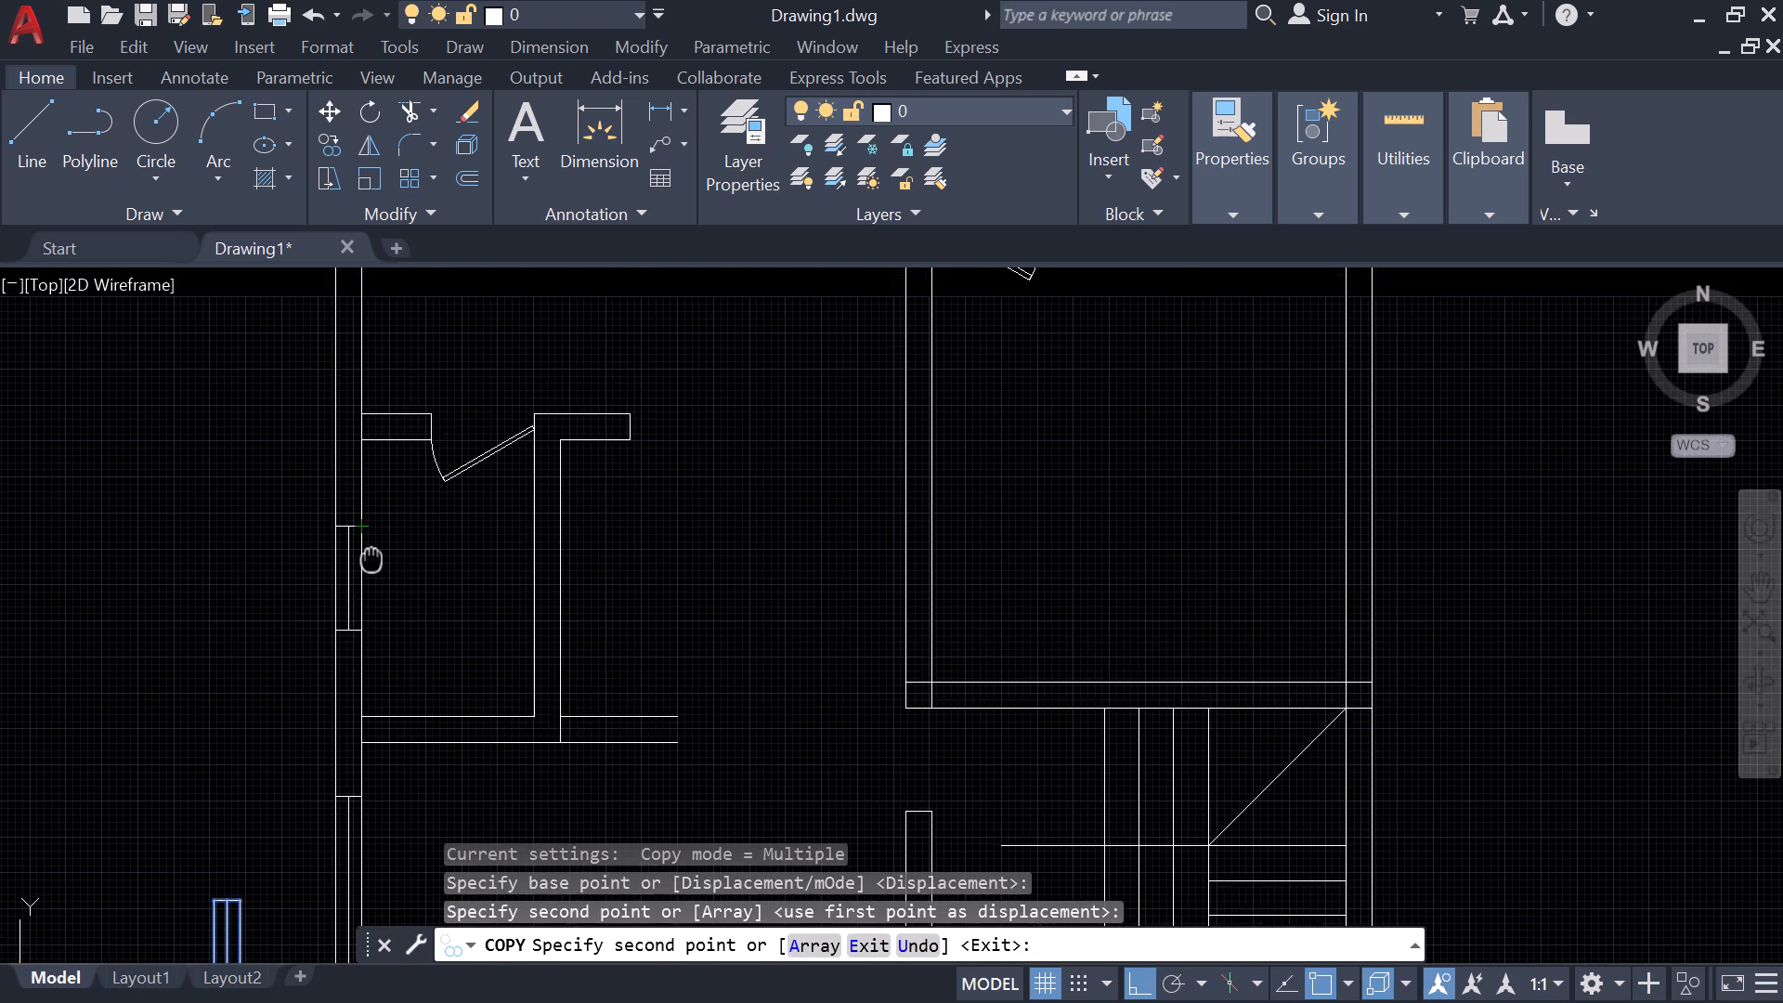
{"action": "middle_click_drag", "start_coordinate": [371, 584], "coordinate": [345, 739]}
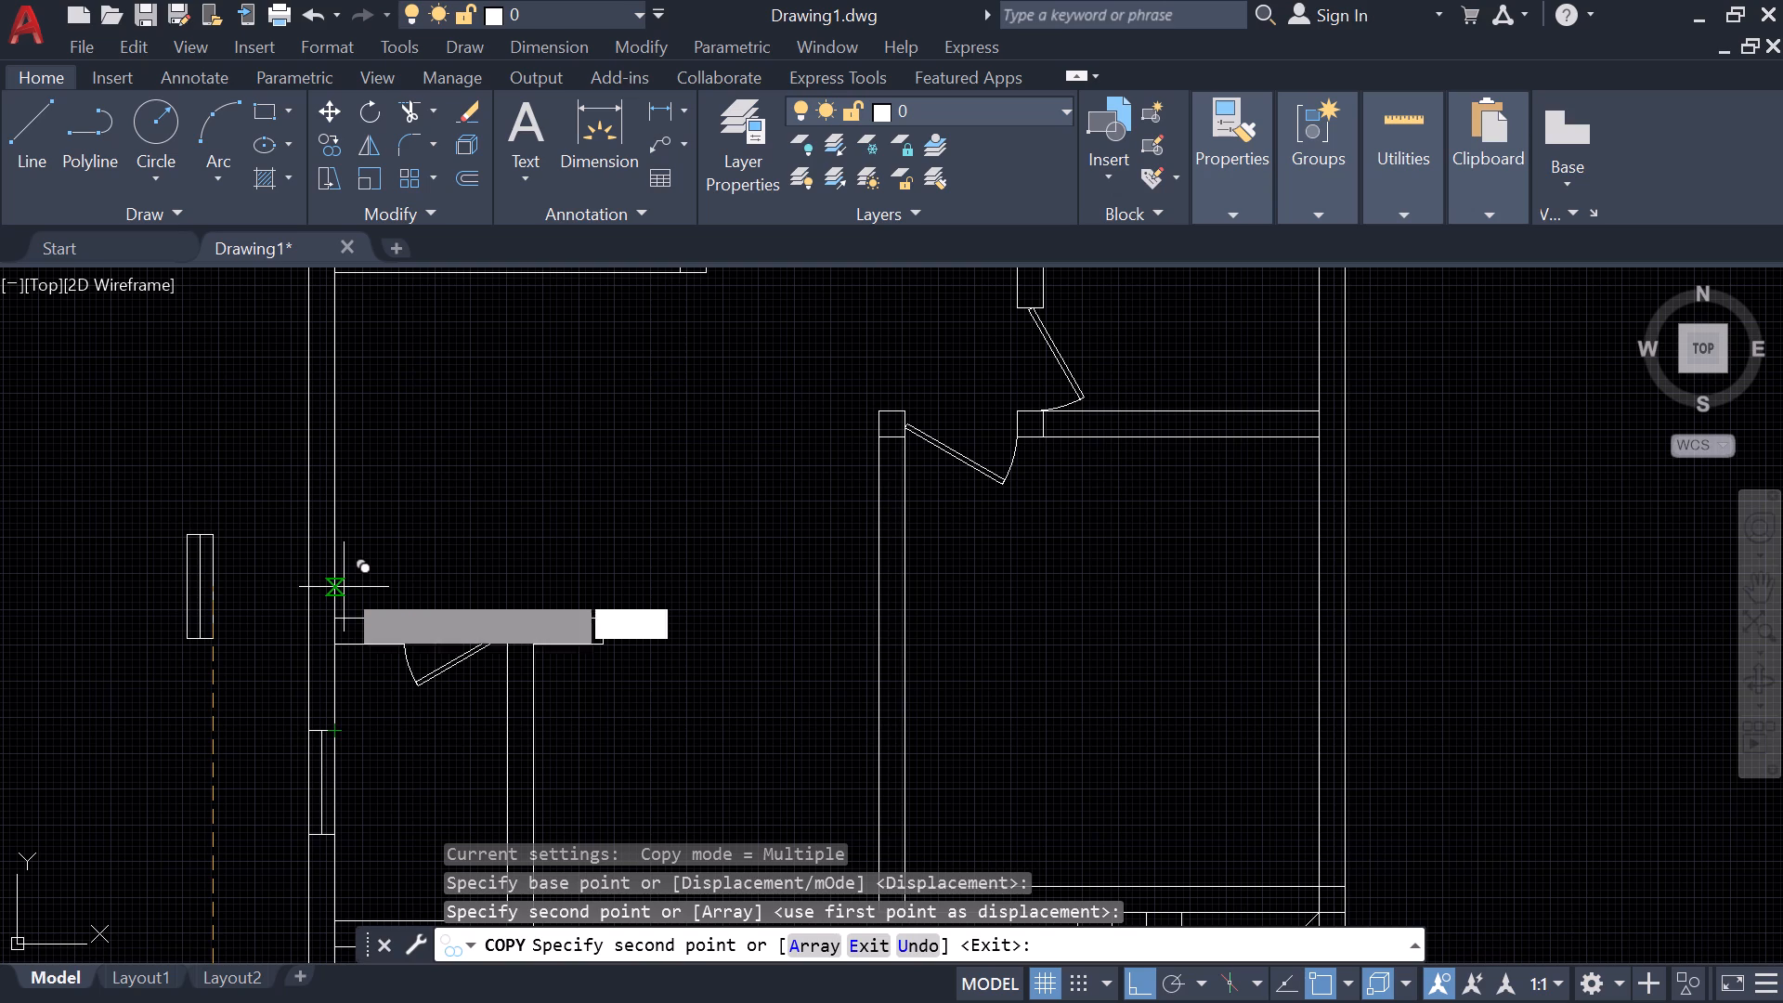
{"action": "left_click", "coordinate": [331, 453]}
Place another copy of the half-length window in the east exterior wall at the small room north of the large stair-side room.
{"action": "scroll", "coordinate": [217, 567], "scroll_direction": "down", "scroll_amount": 1}
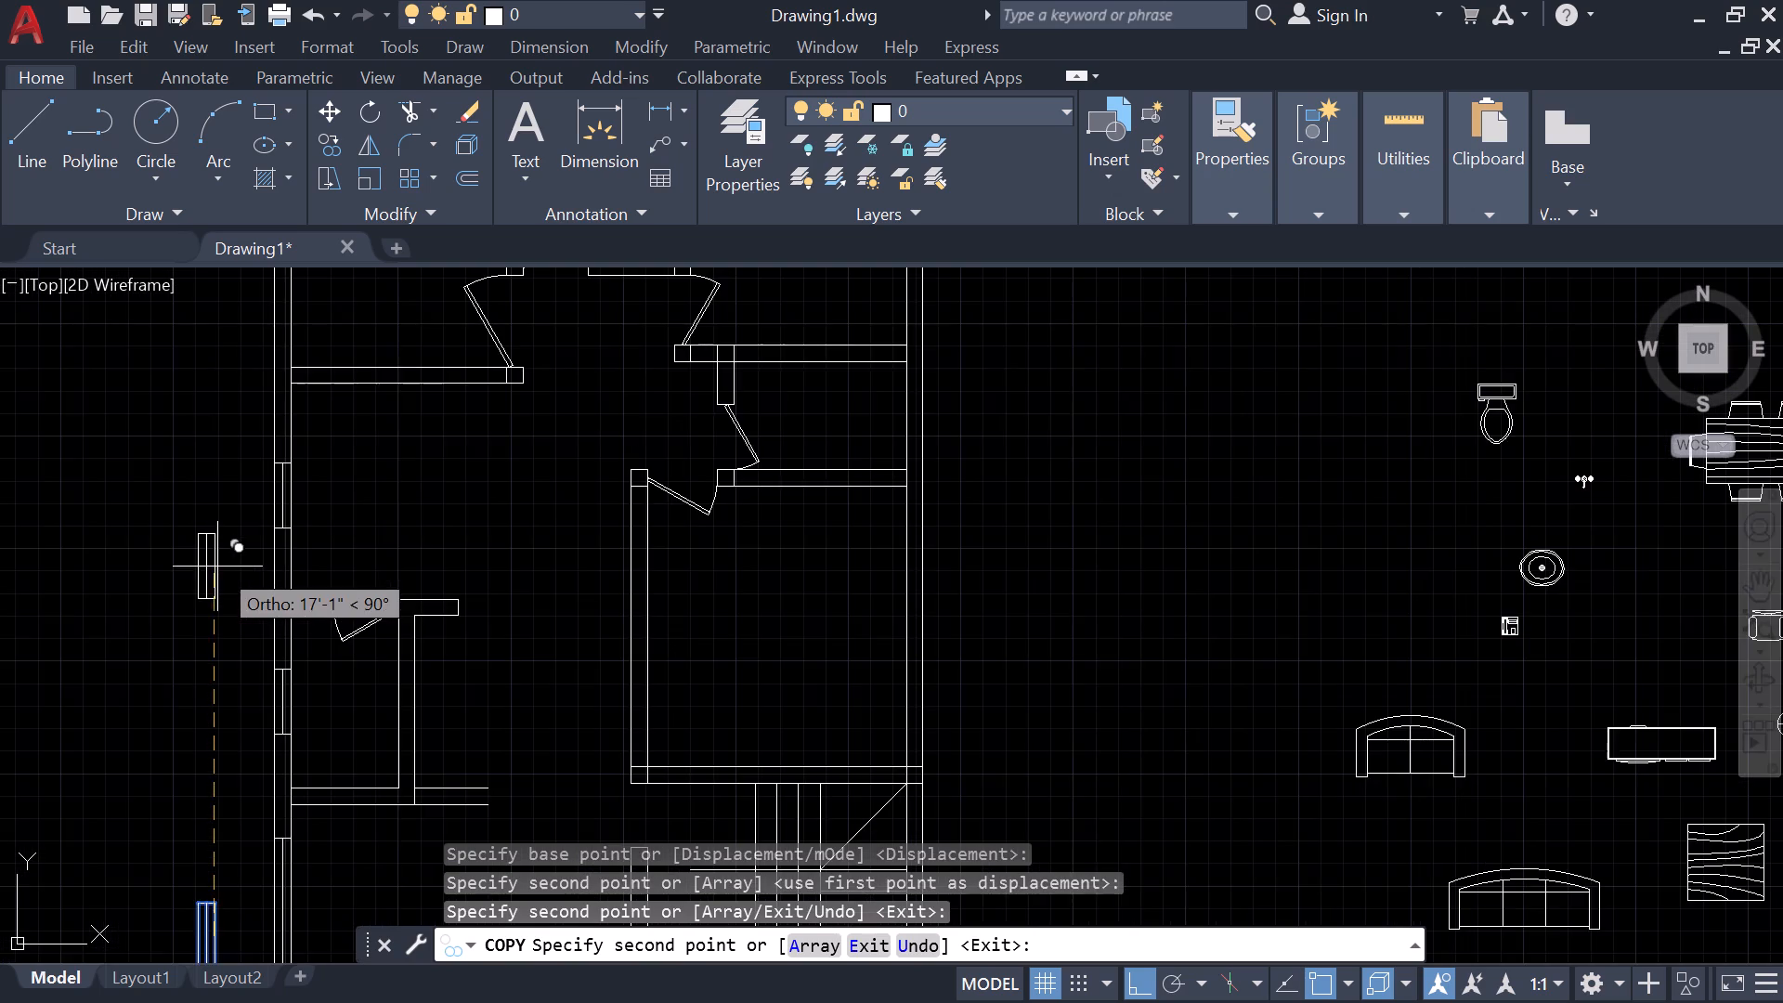
{"action": "middle_click_drag", "start_coordinate": [217, 567], "coordinate": [203, 721]}
{"action": "scroll", "coordinate": [203, 721], "scroll_direction": "down", "scroll_amount": 1}
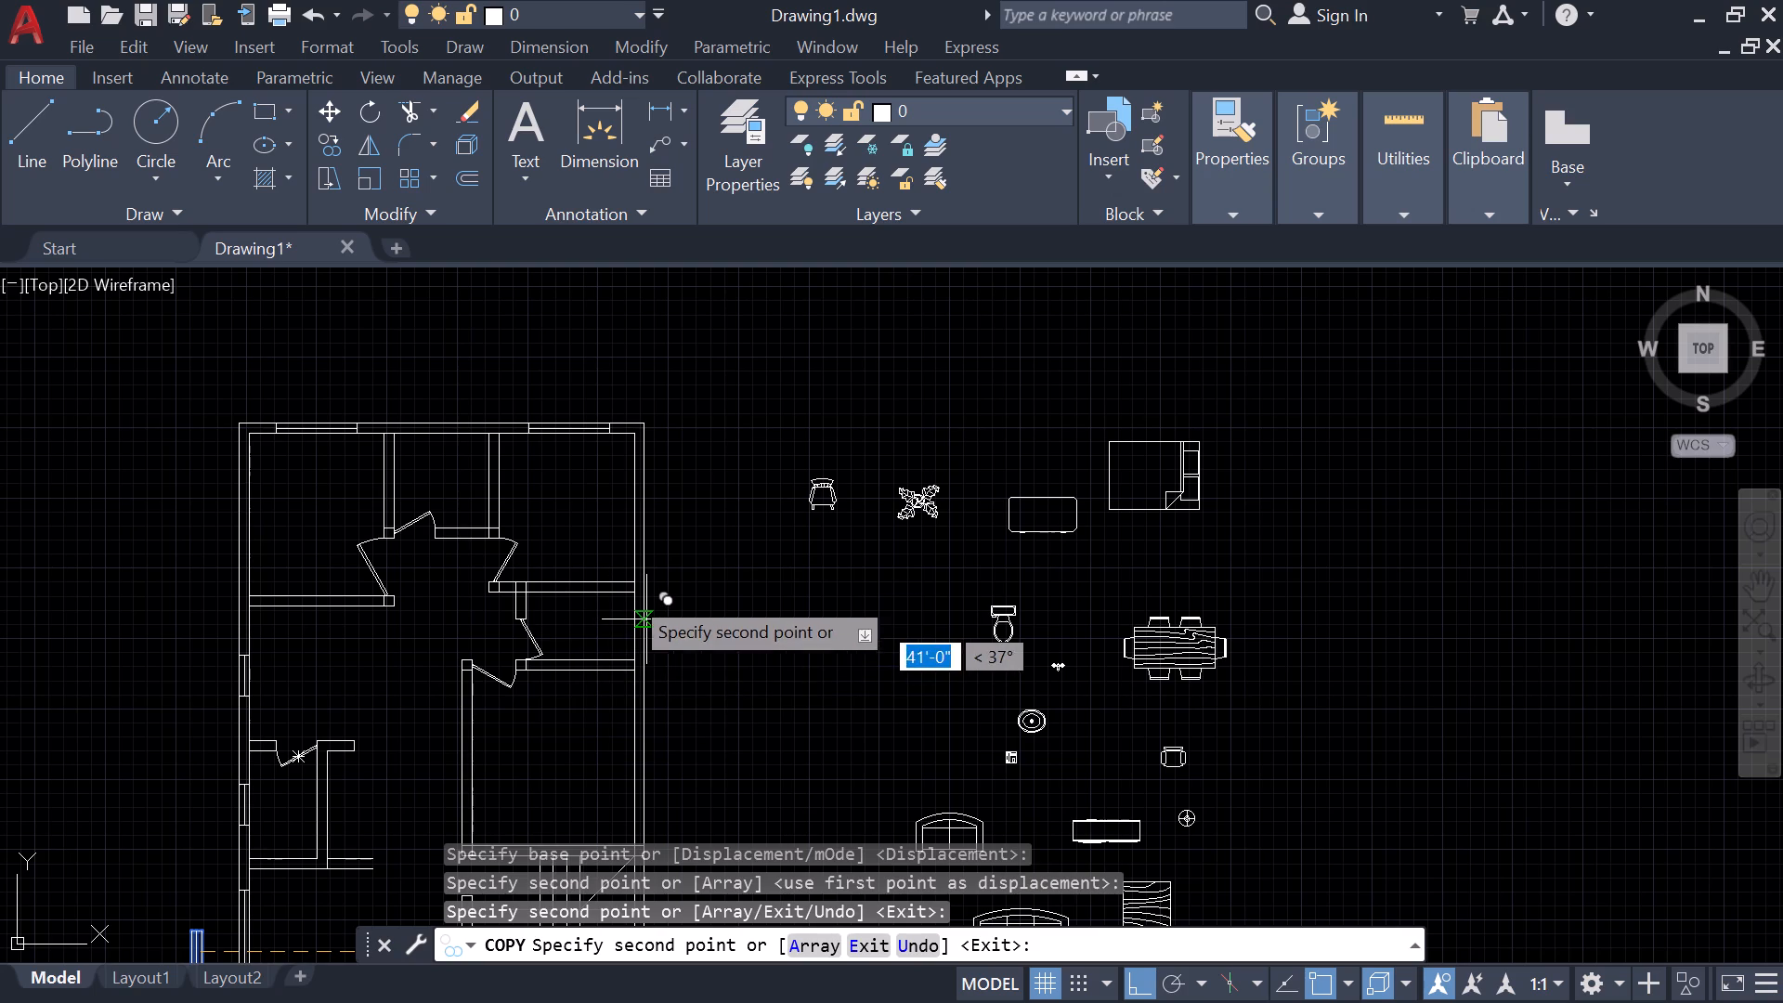
{"action": "middle_click_drag", "start_coordinate": [585, 733], "coordinate": [581, 517]}
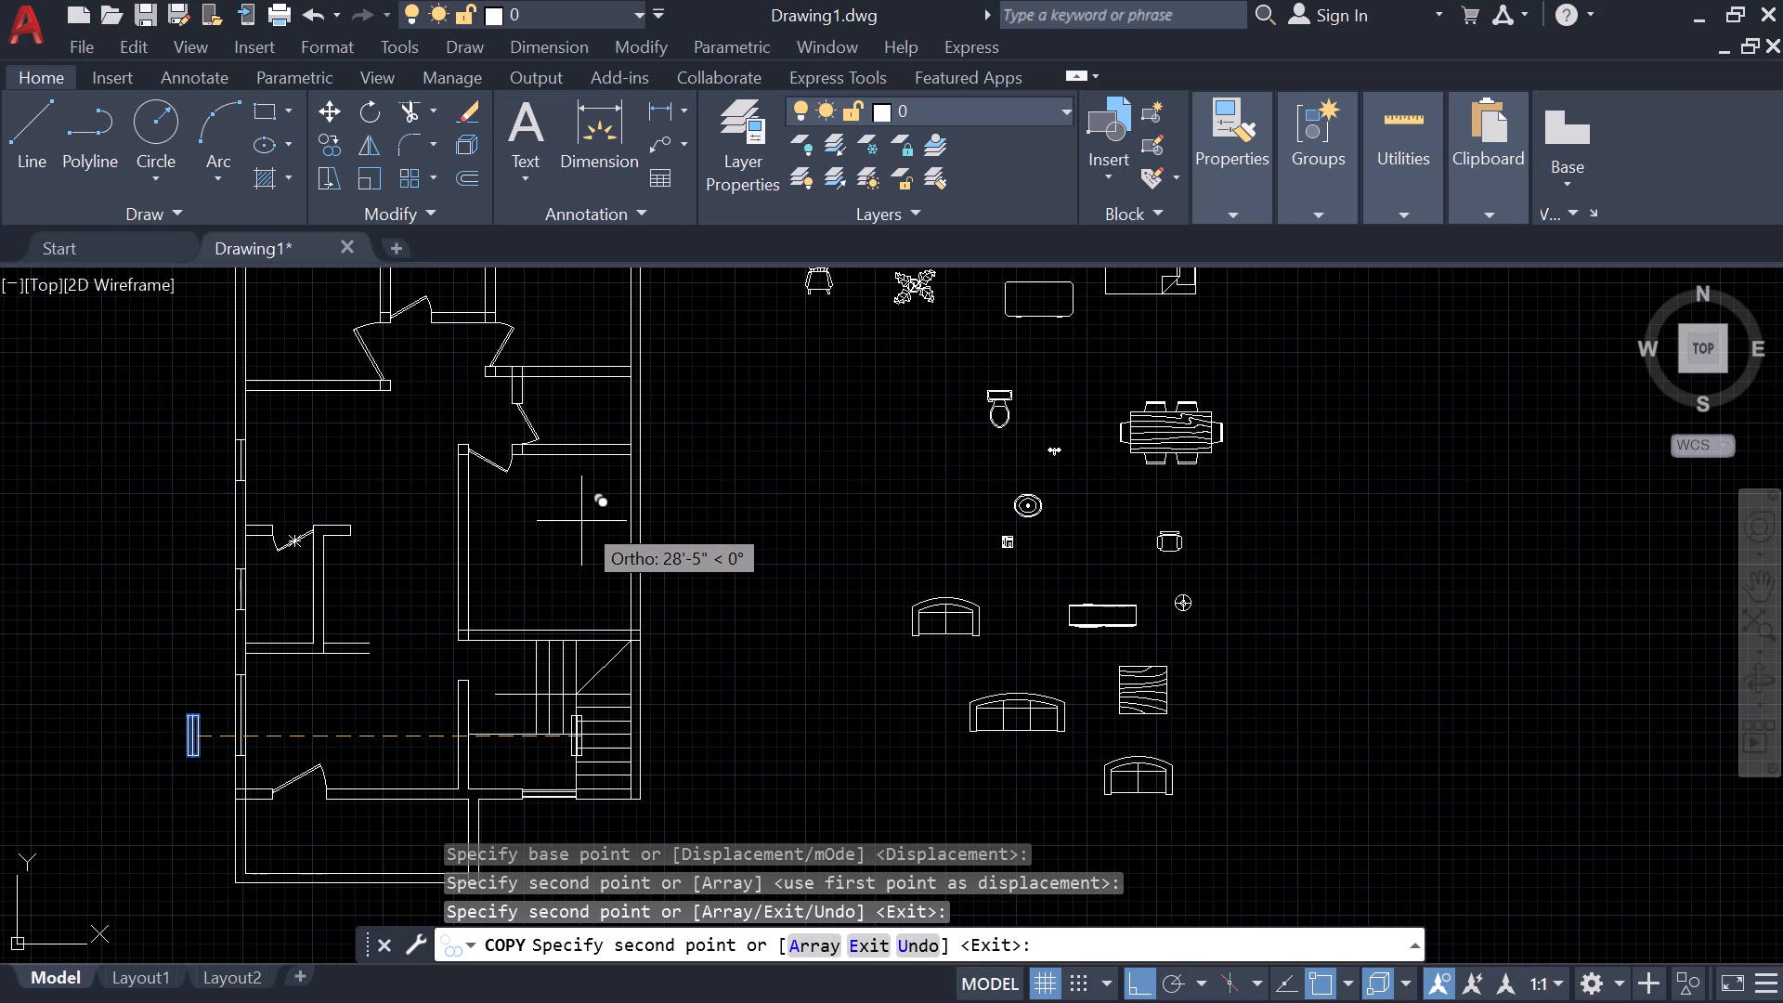
{"action": "left_click", "coordinate": [643, 413]}
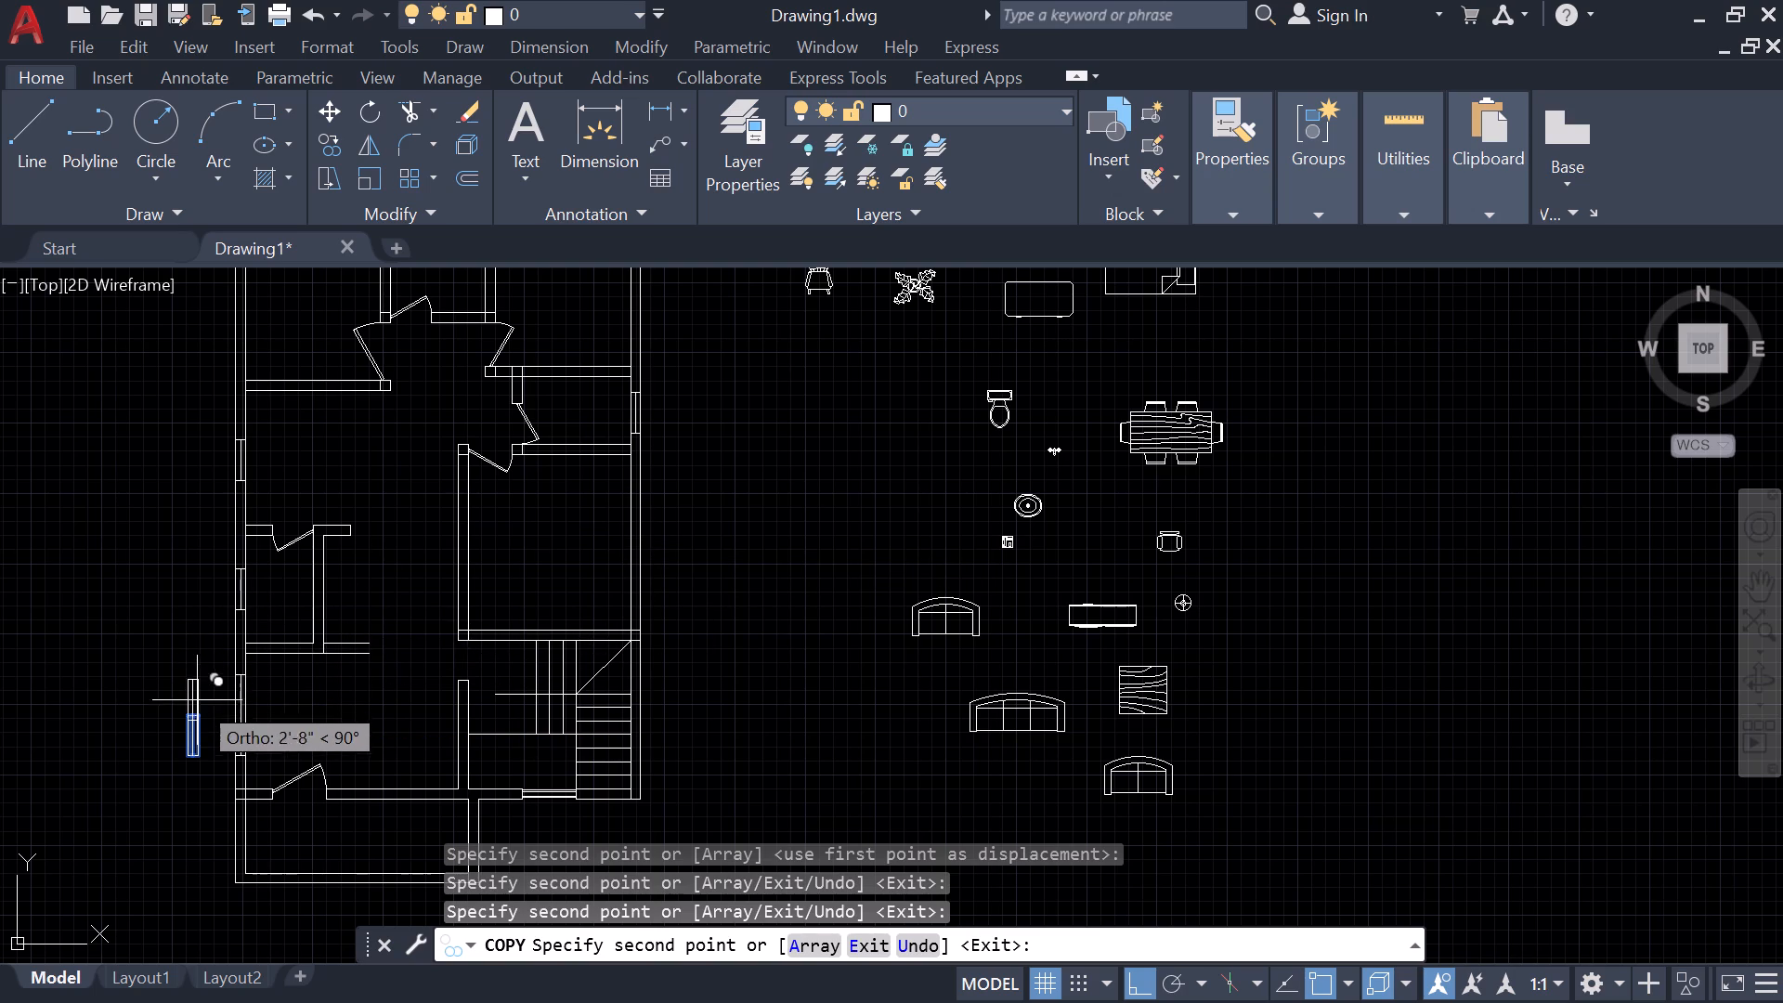
Place another copy of the half-length window 3'-0" directly above the original outside the west wall.
{"action": "scroll", "coordinate": [202, 710], "scroll_direction": "up", "scroll_amount": 5}
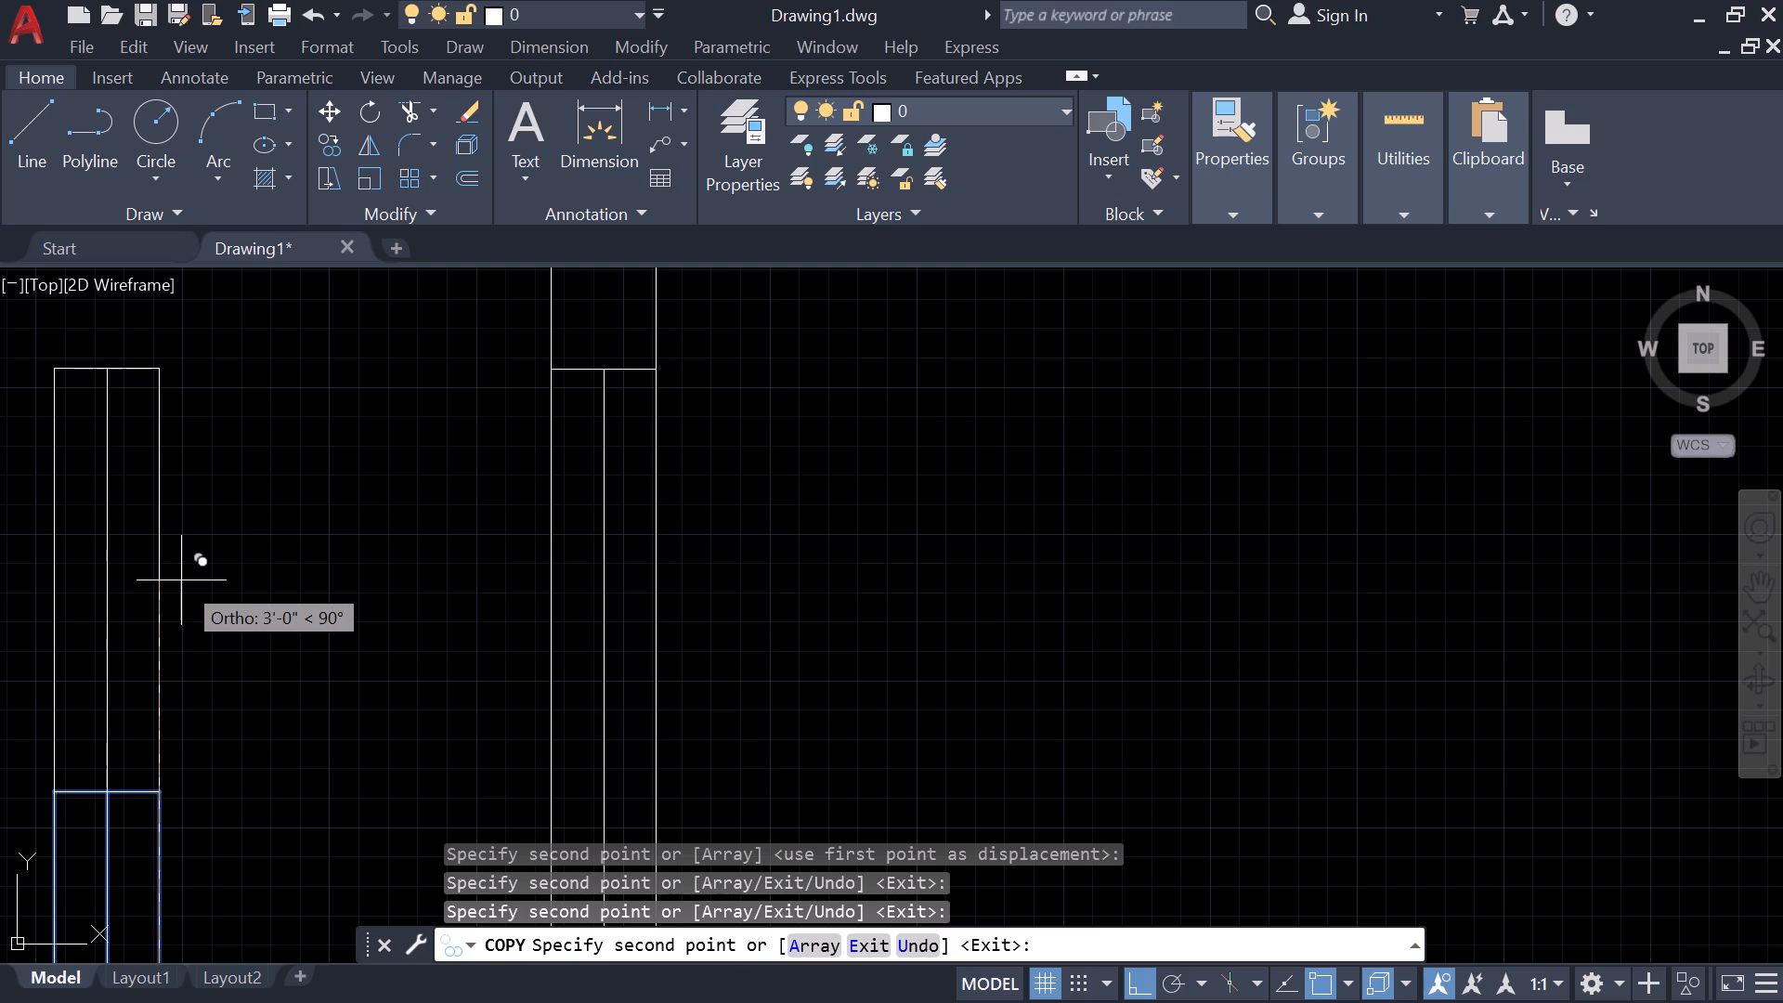
{"action": "left_click", "coordinate": [181, 580]}
{"action": "key", "text": "Escape"}
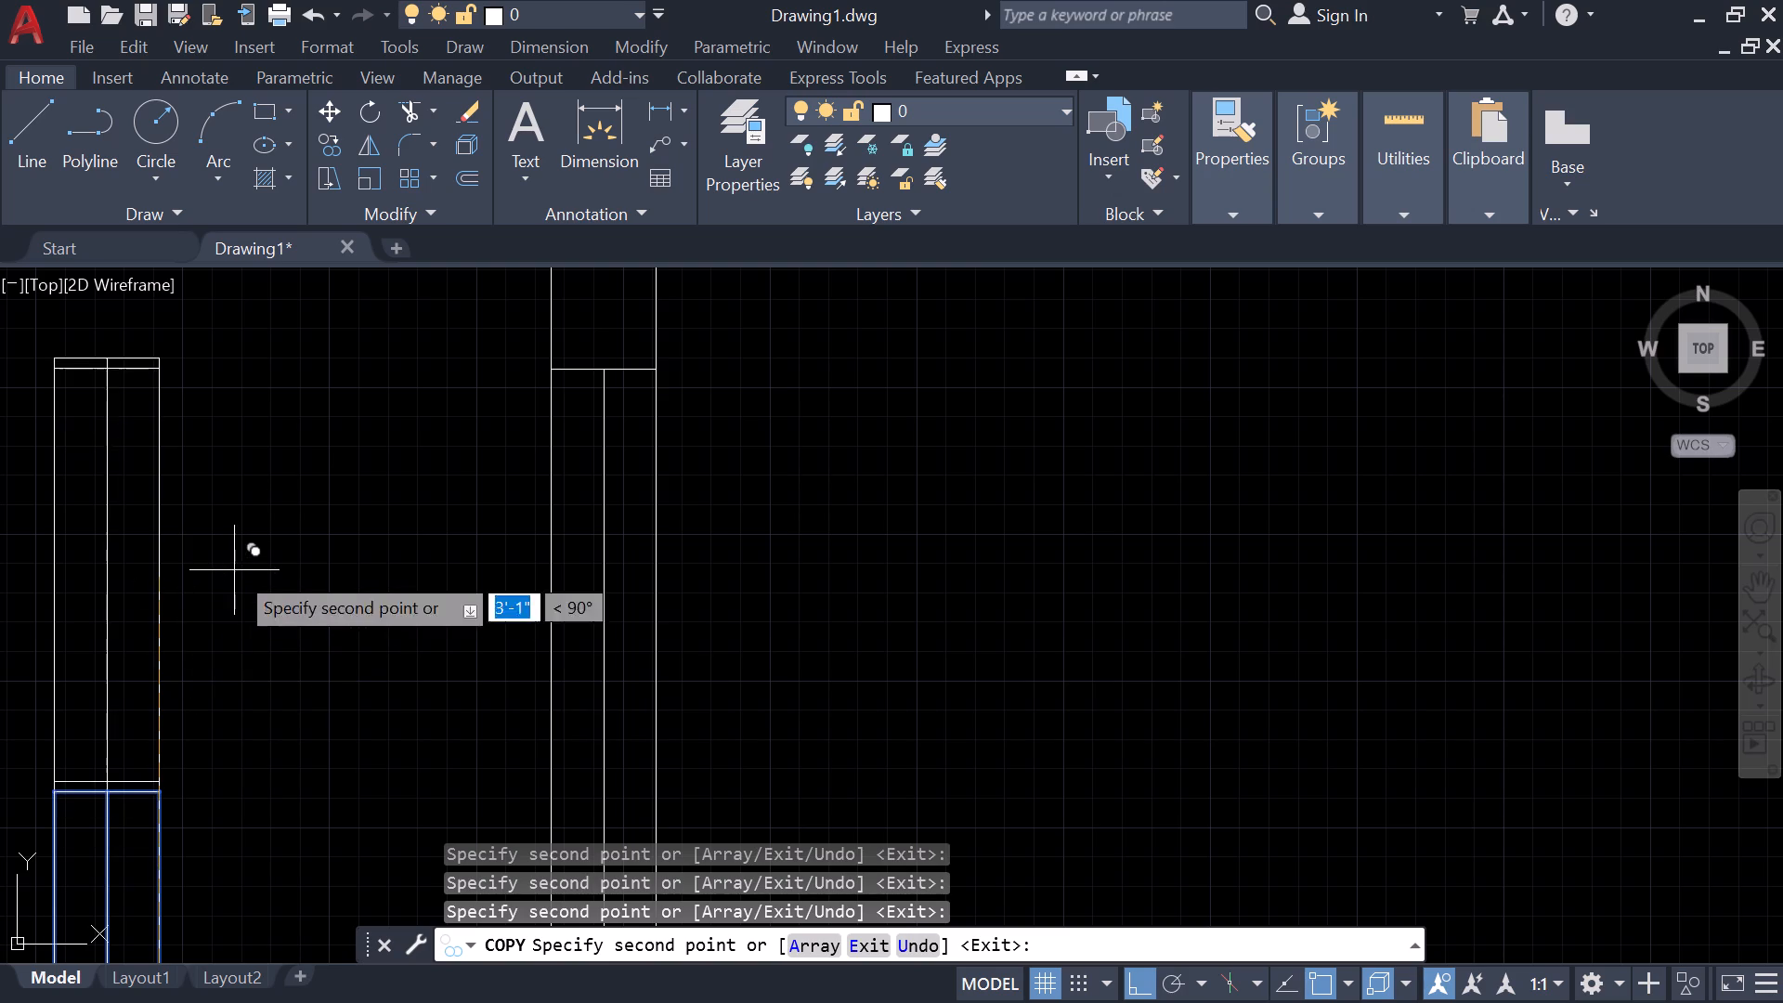
Trim away the shared edge between the two stacked half windows, merging them into one full-length window.
{"action": "scroll", "coordinate": [234, 572], "scroll_direction": "down", "scroll_amount": 3}
{"action": "scroll", "coordinate": [245, 810], "scroll_direction": "up", "scroll_amount": 1}
{"action": "left_click", "coordinate": [245, 810]}
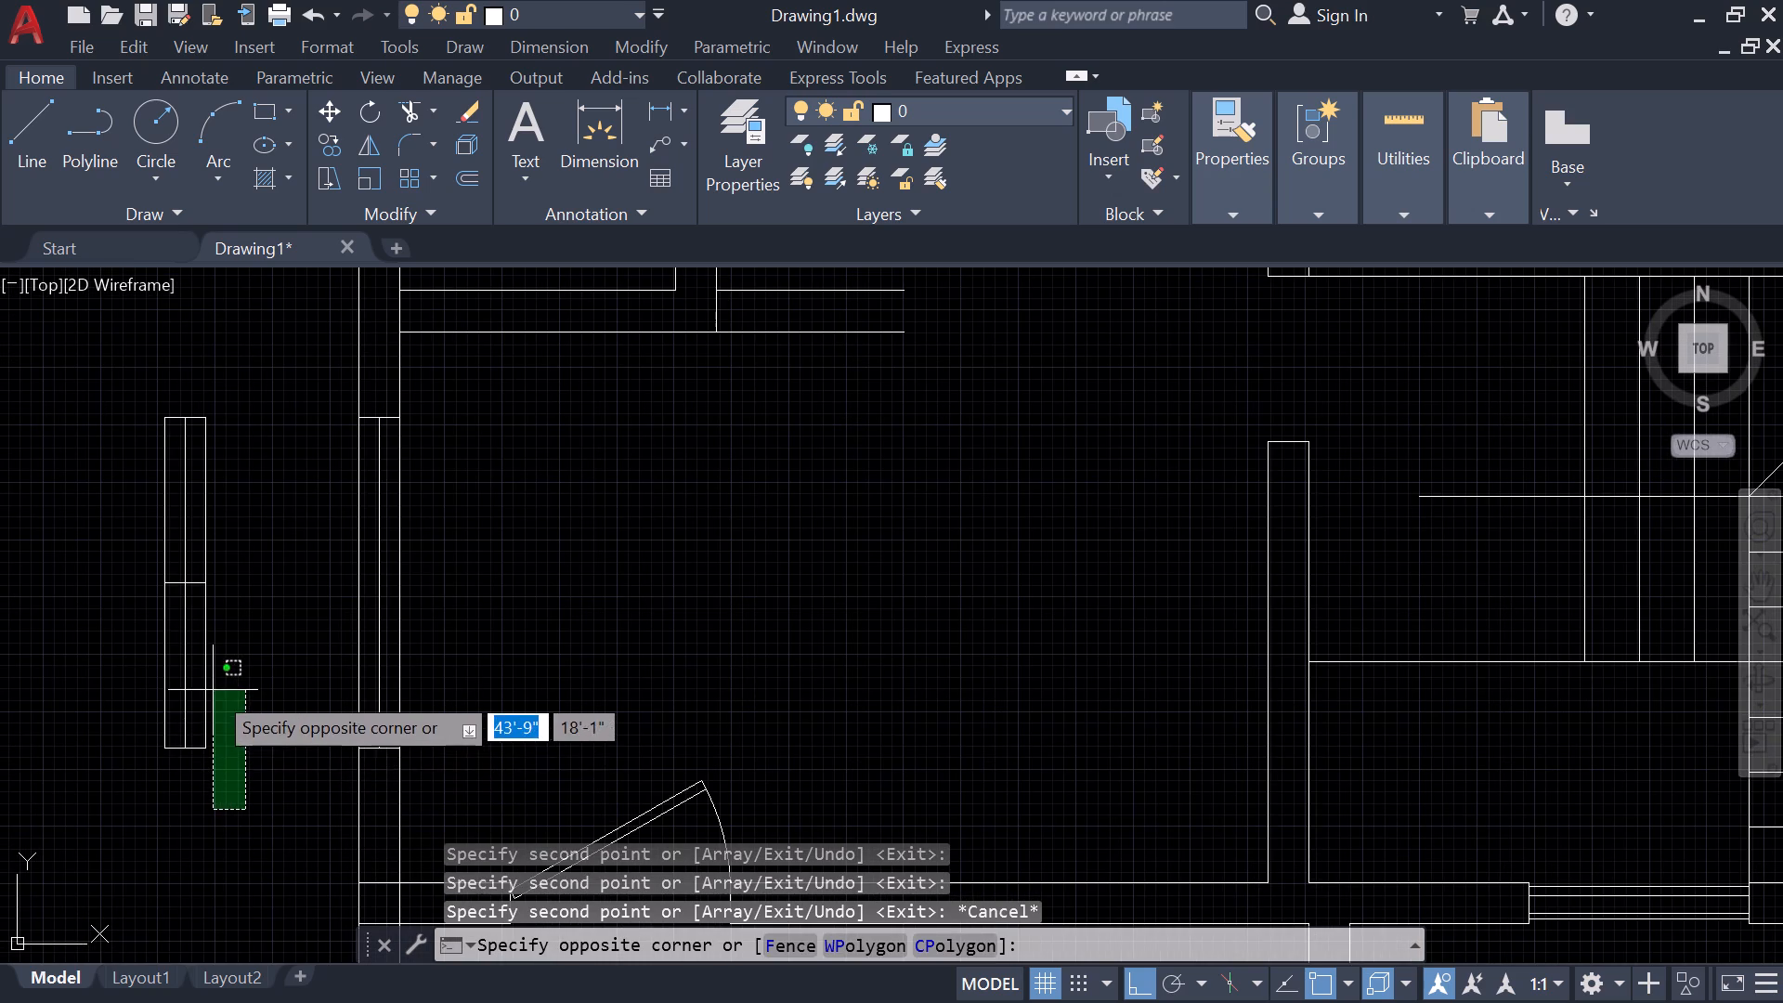
{"action": "left_click", "coordinate": [247, 745]}
{"action": "scroll", "coordinate": [183, 583], "scroll_direction": "up", "scroll_amount": 1}
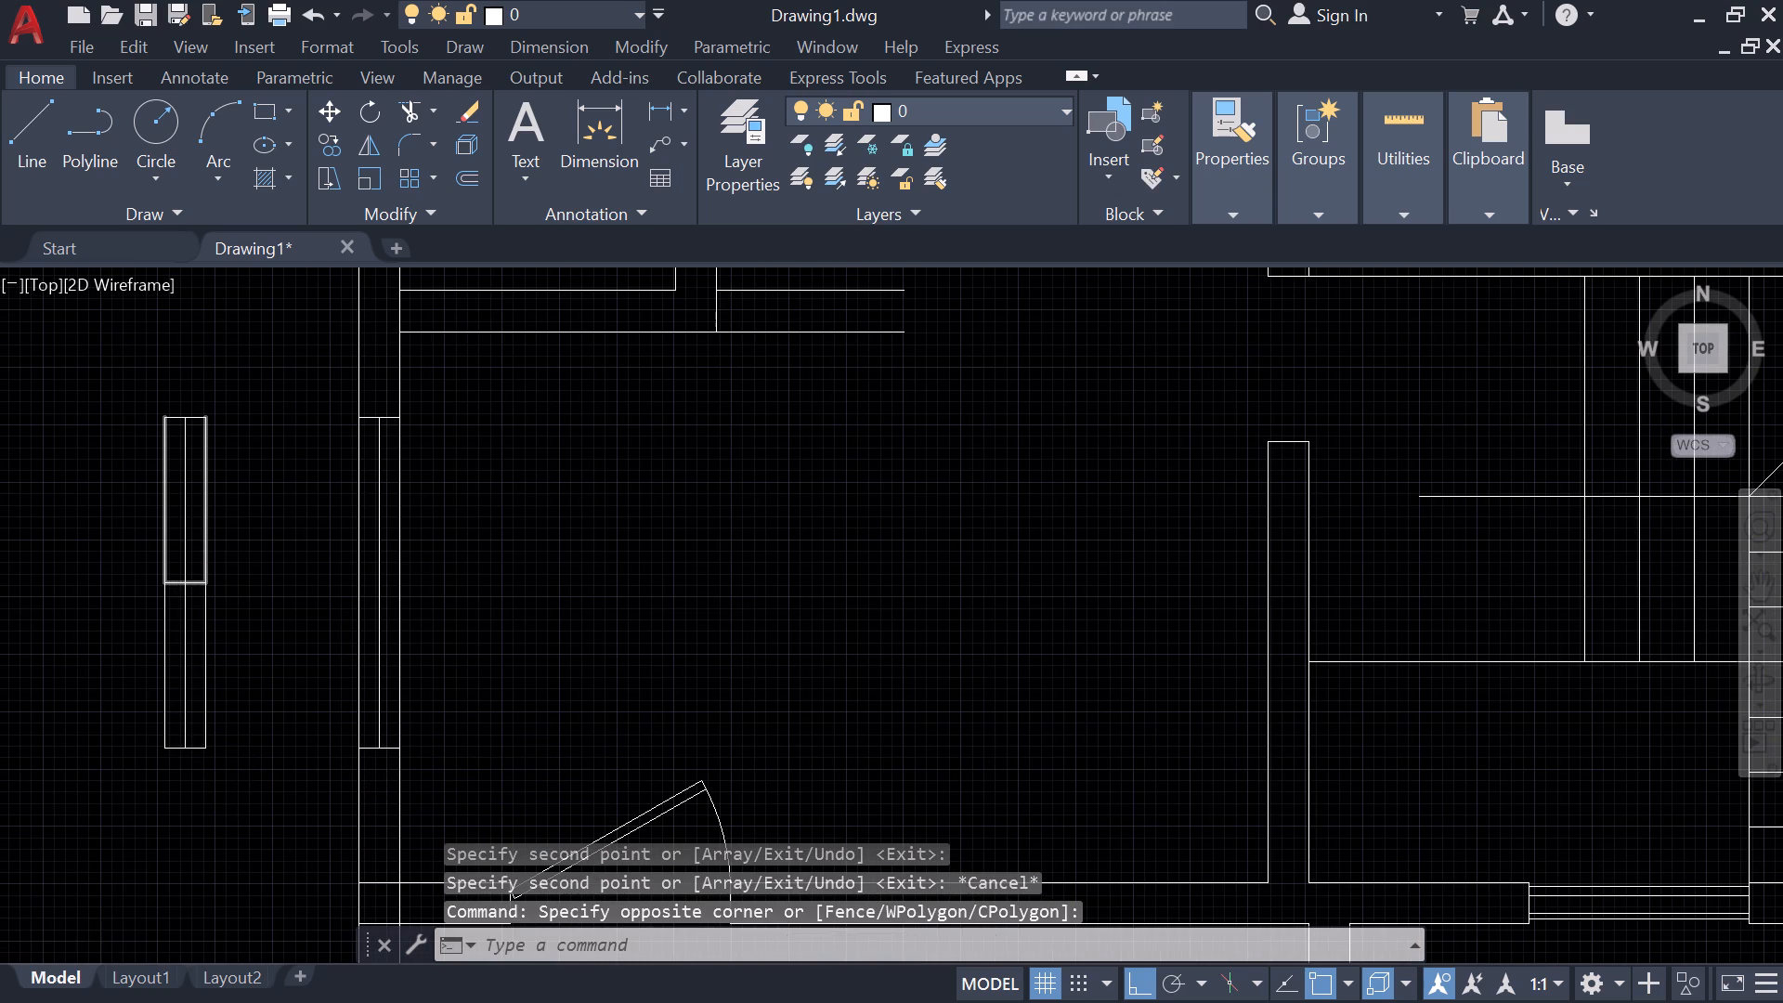
{"action": "scroll", "coordinate": [183, 583], "scroll_direction": "up", "scroll_amount": 2}
{"action": "type", "text": "tr"}
{"action": "key", "text": "space"}
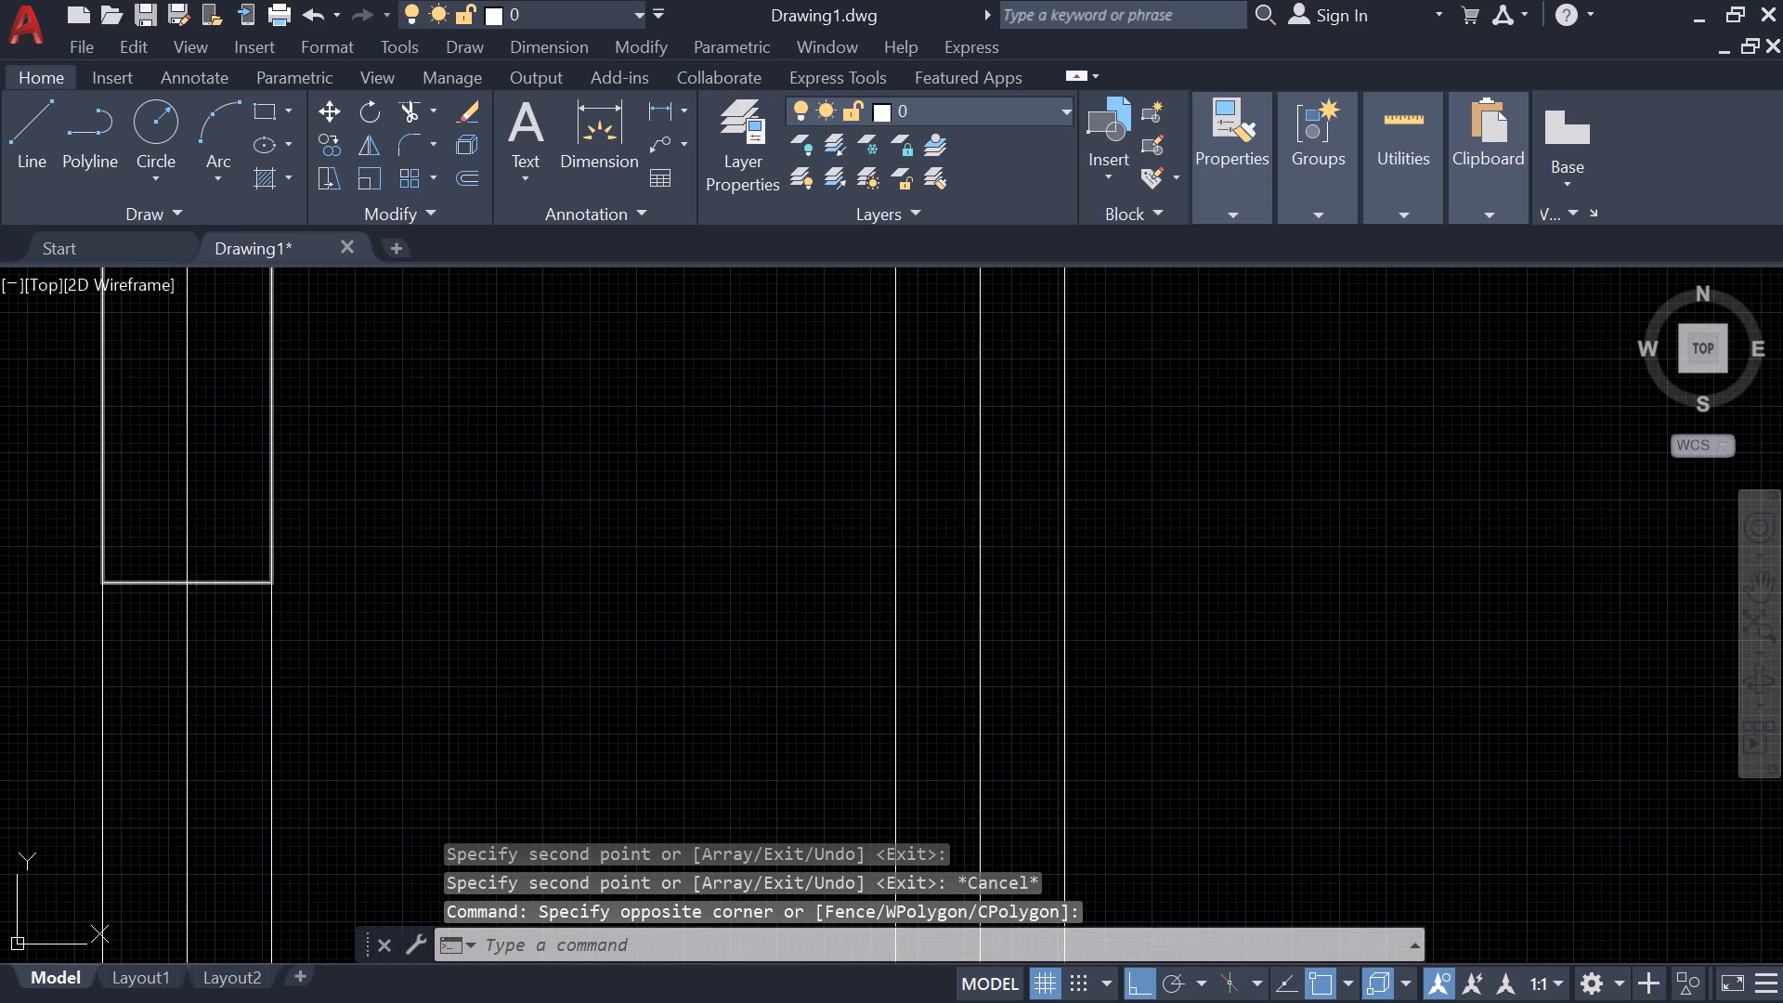
{"action": "left_click_drag", "start_coordinate": [221, 554], "coordinate": [249, 675]}
{"action": "left_click_drag", "start_coordinate": [151, 549], "coordinate": [151, 657]}
{"action": "scroll", "coordinate": [192, 634], "scroll_direction": "down", "scroll_amount": 3}
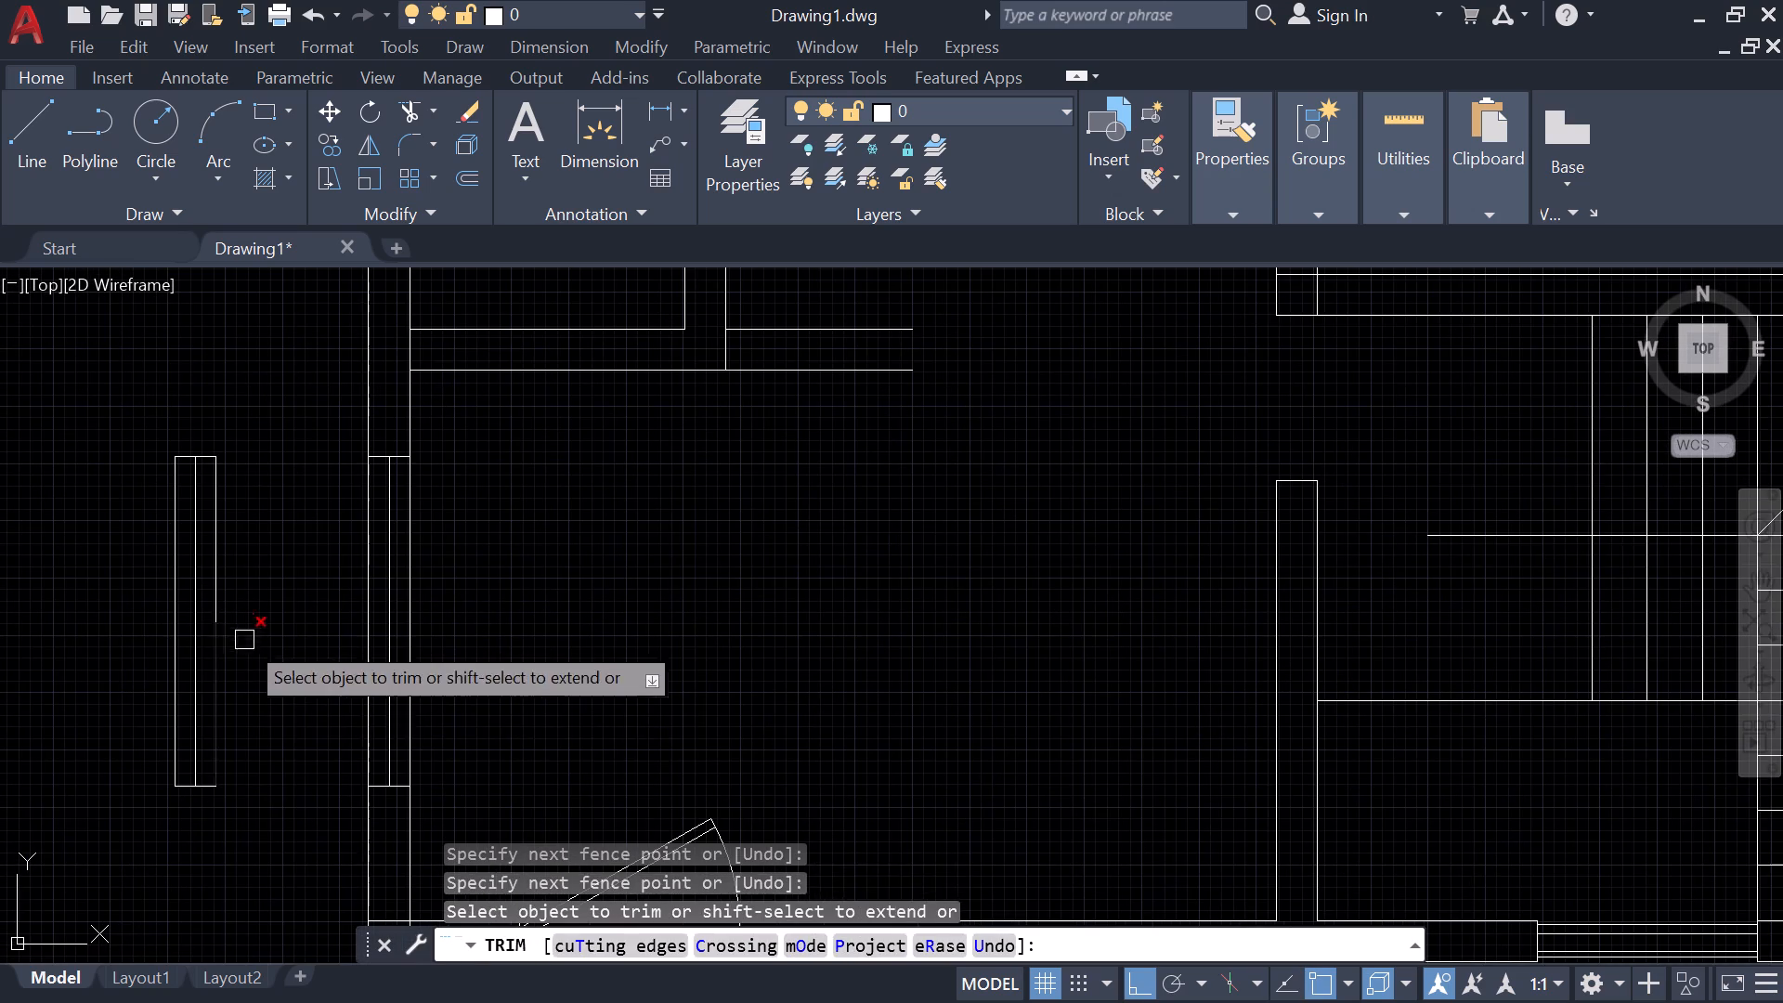
{"action": "key", "text": "Escape"}
Copy the full-length window from its side midpoint into the east exterior wall of the large room north of the stairs.
{"action": "left_click", "coordinate": [244, 831]}
{"action": "left_click", "coordinate": [137, 353]}
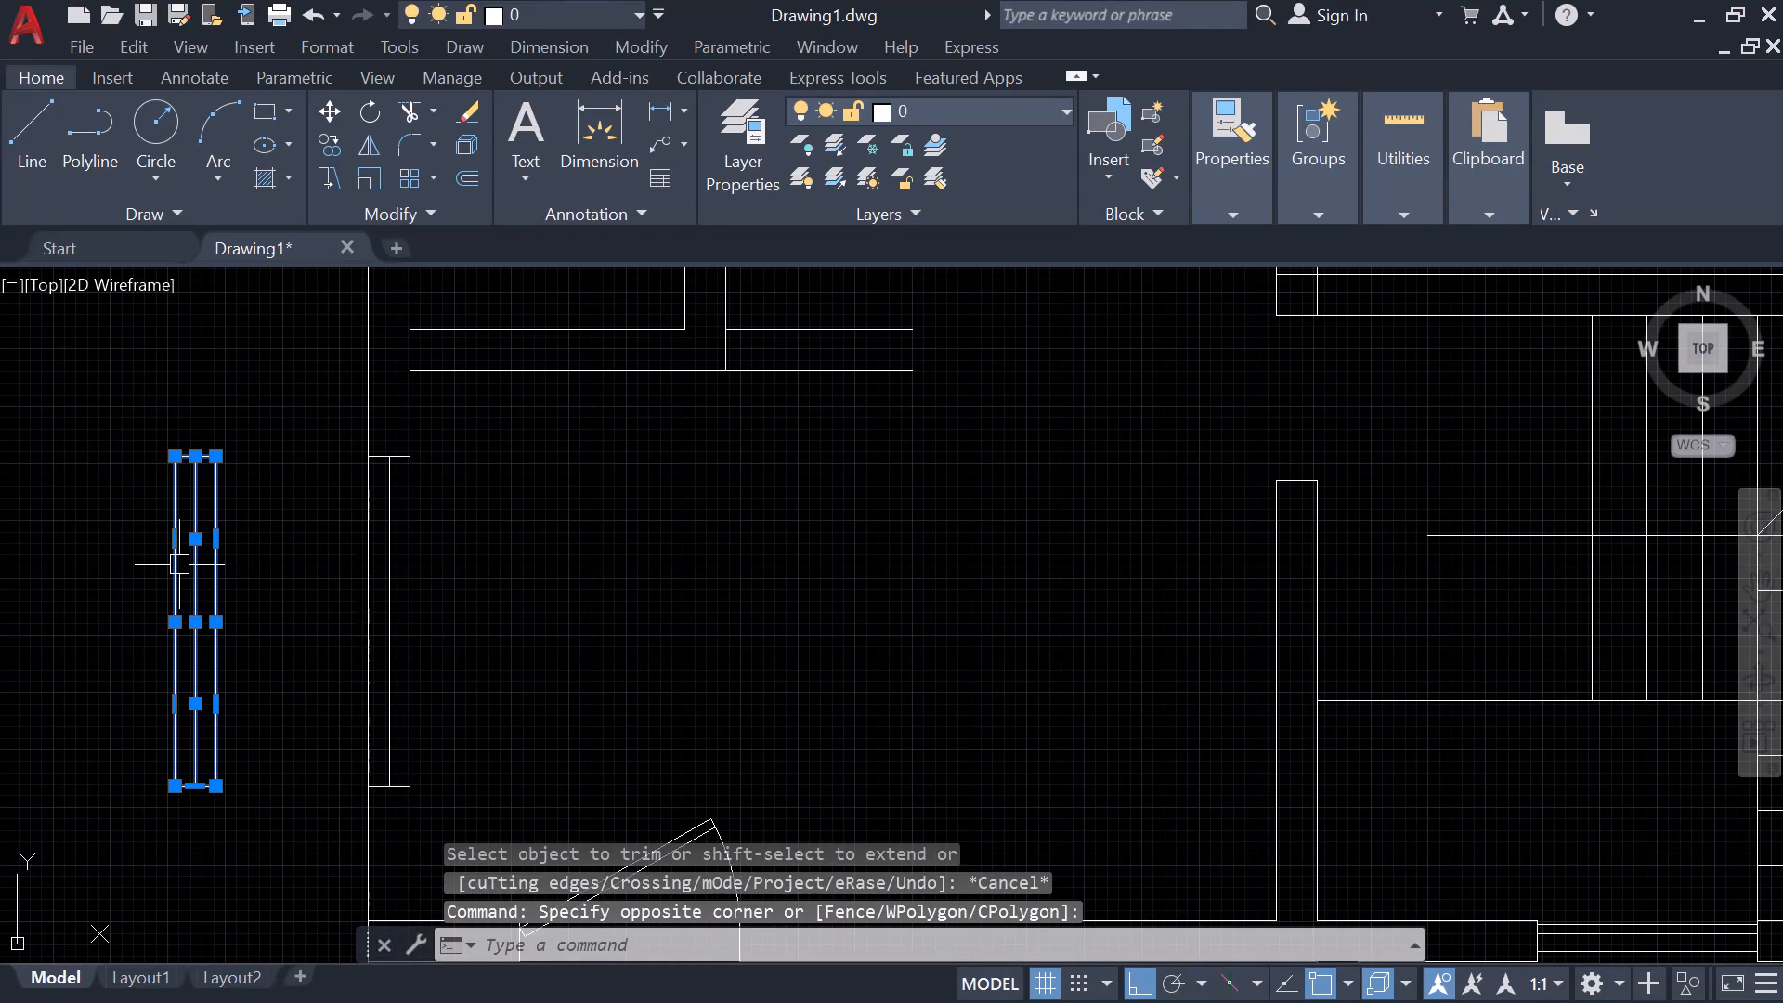
{"action": "type", "text": "co"}
{"action": "key", "text": "Return"}
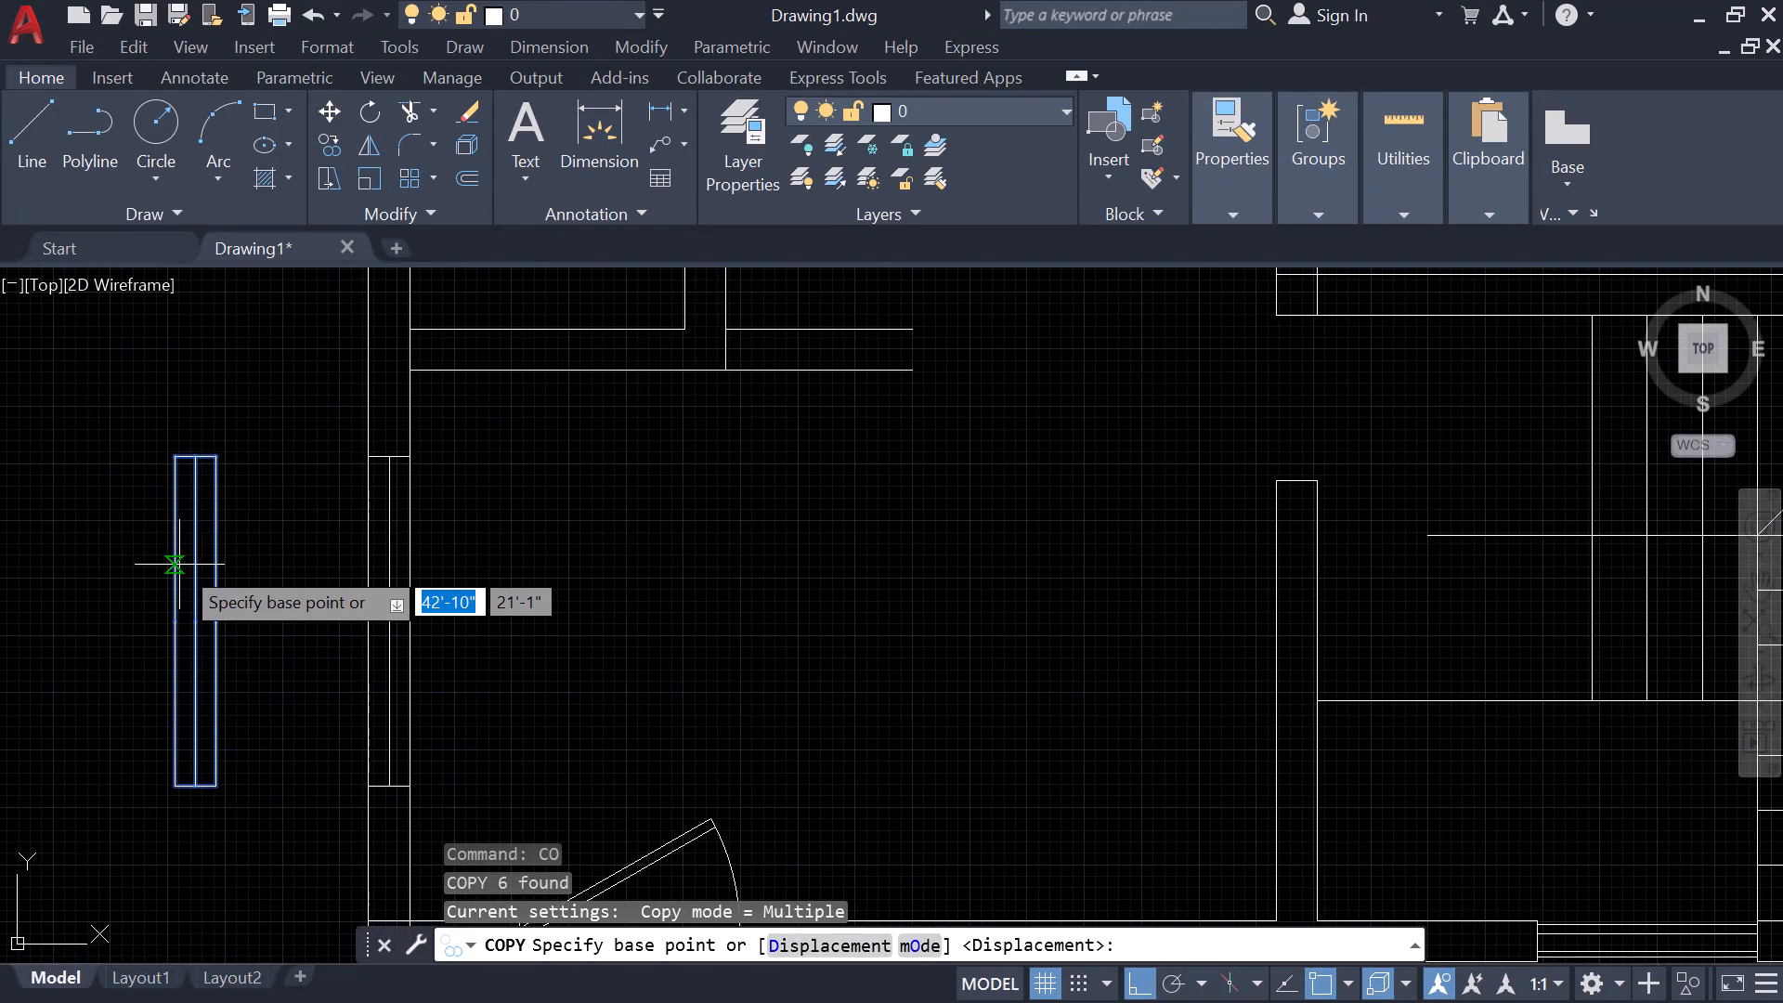
{"action": "left_click", "coordinate": [211, 622]}
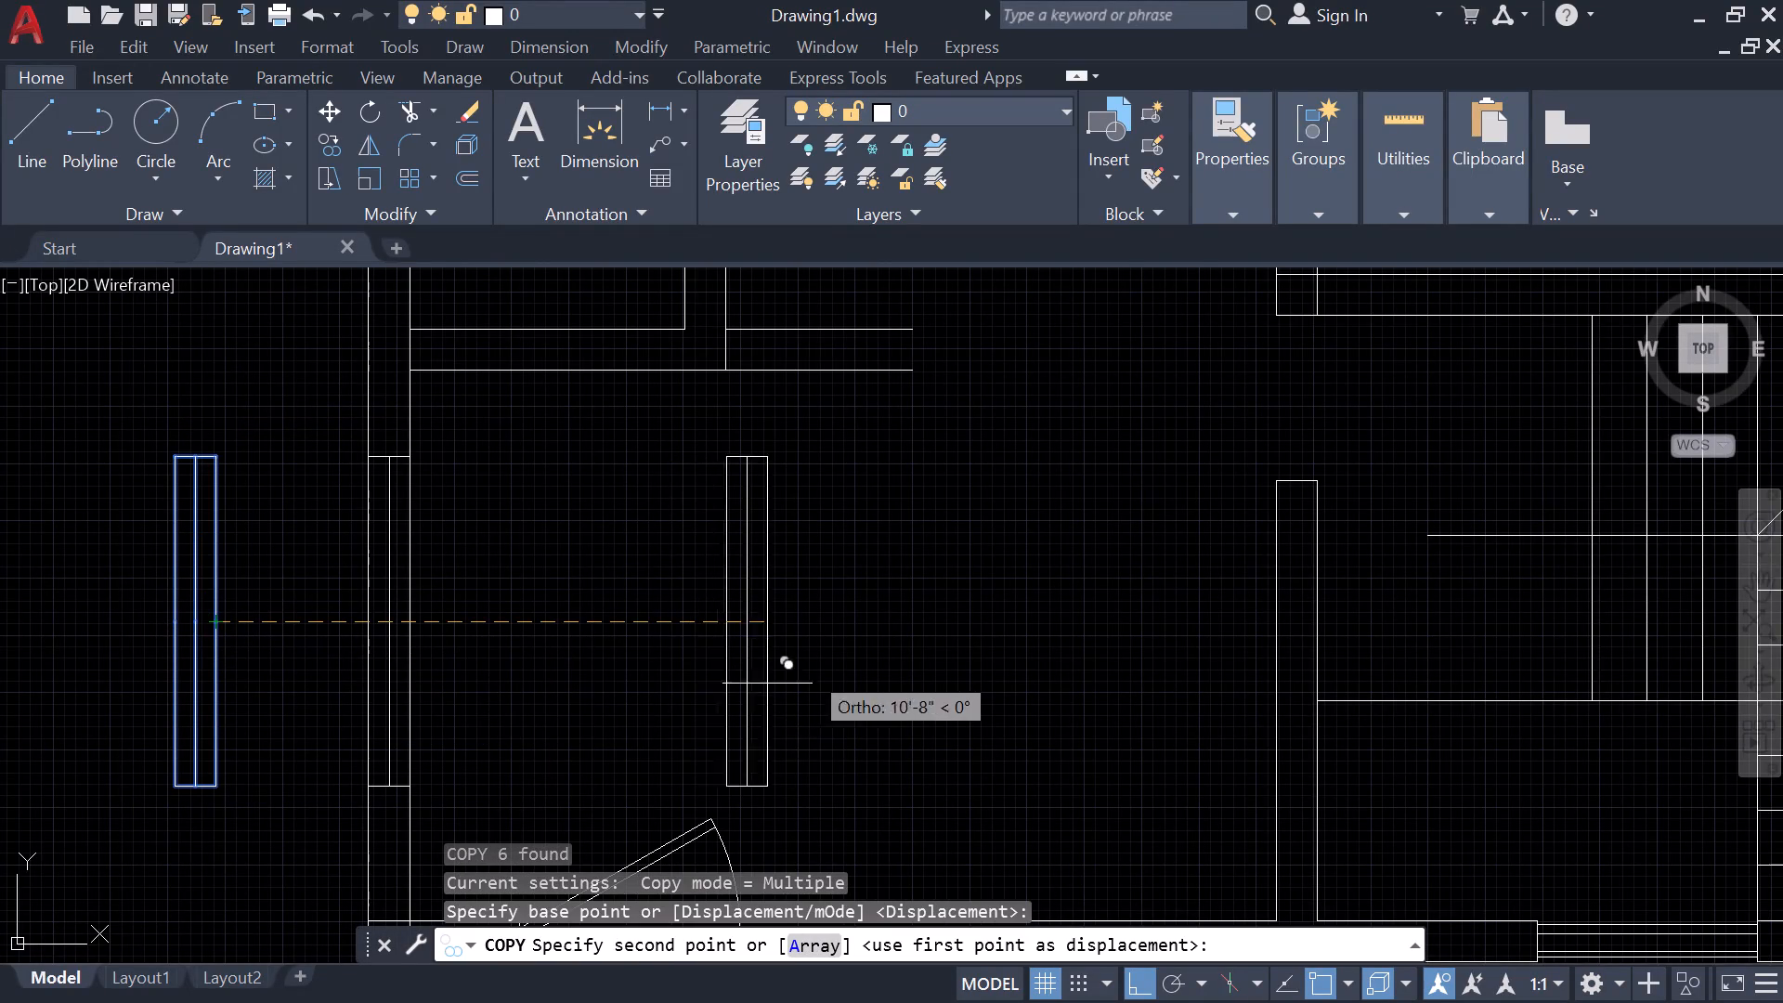
{"action": "middle_click_drag", "start_coordinate": [921, 623], "coordinate": [492, 653]}
{"action": "scroll", "coordinate": [365, 631], "scroll_direction": "down", "scroll_amount": 4}
{"action": "scroll", "coordinate": [593, 603], "scroll_direction": "up", "scroll_amount": 1}
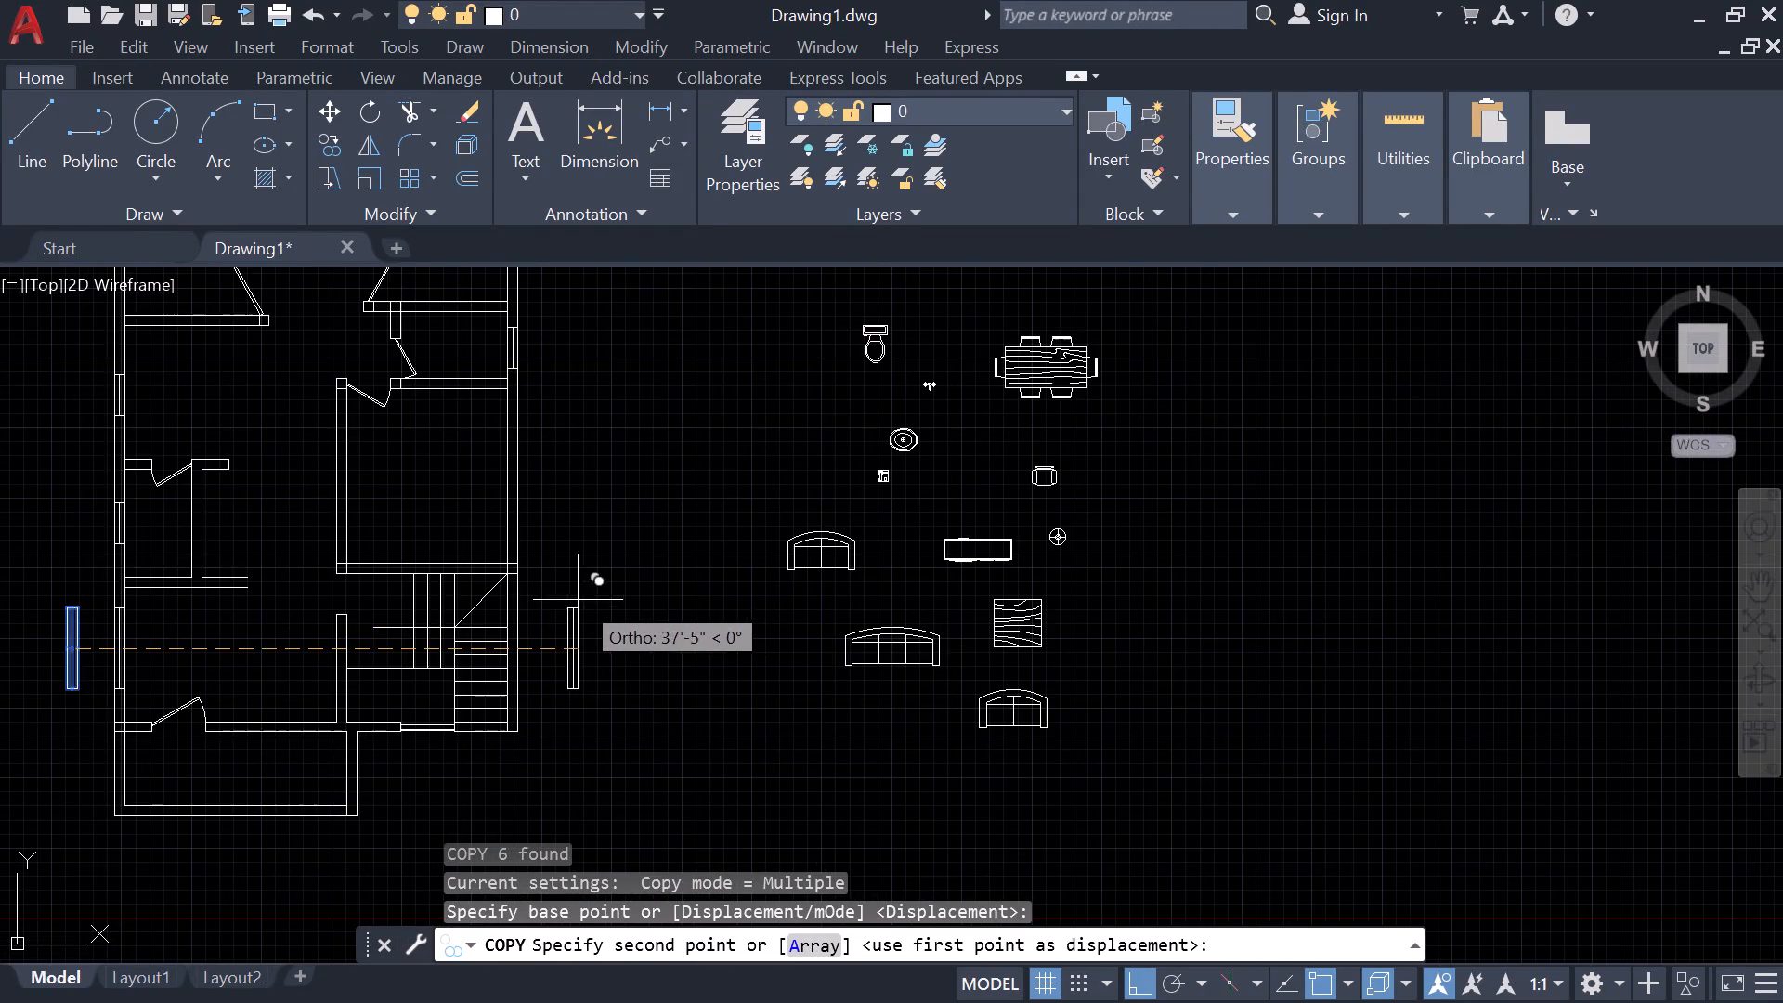
{"action": "scroll", "coordinate": [530, 595], "scroll_direction": "up", "scroll_amount": 1}
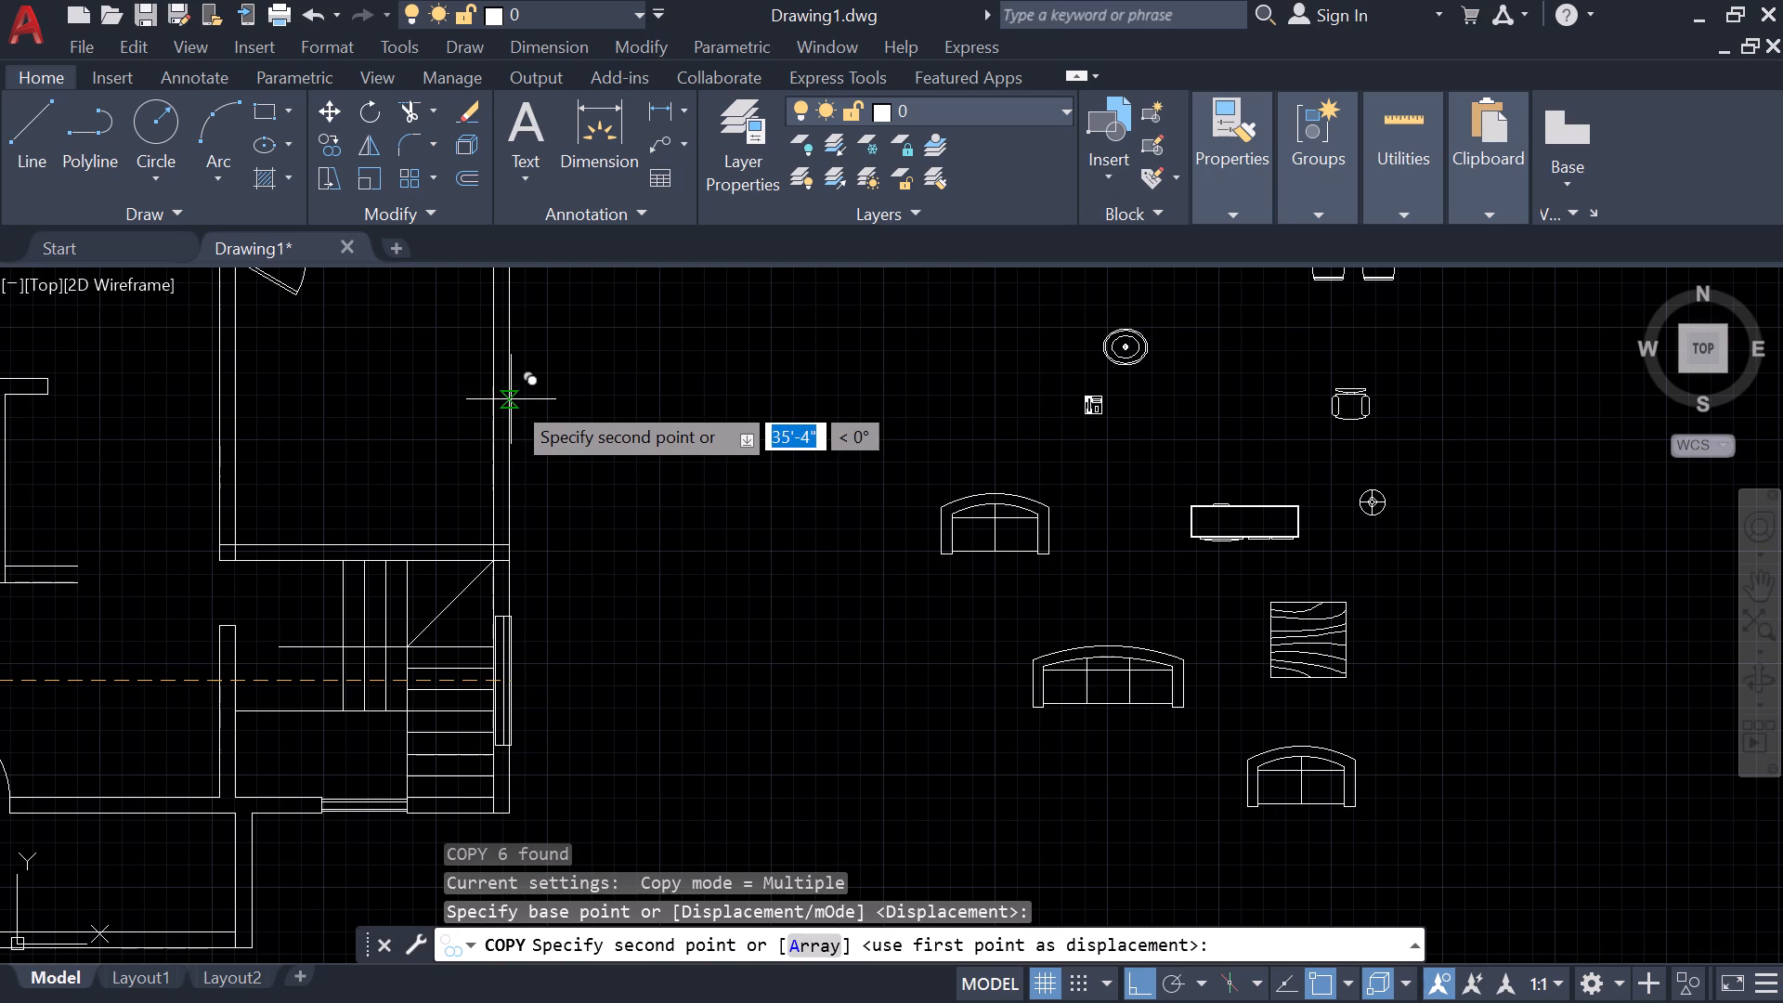
{"action": "left_click", "coordinate": [511, 383]}
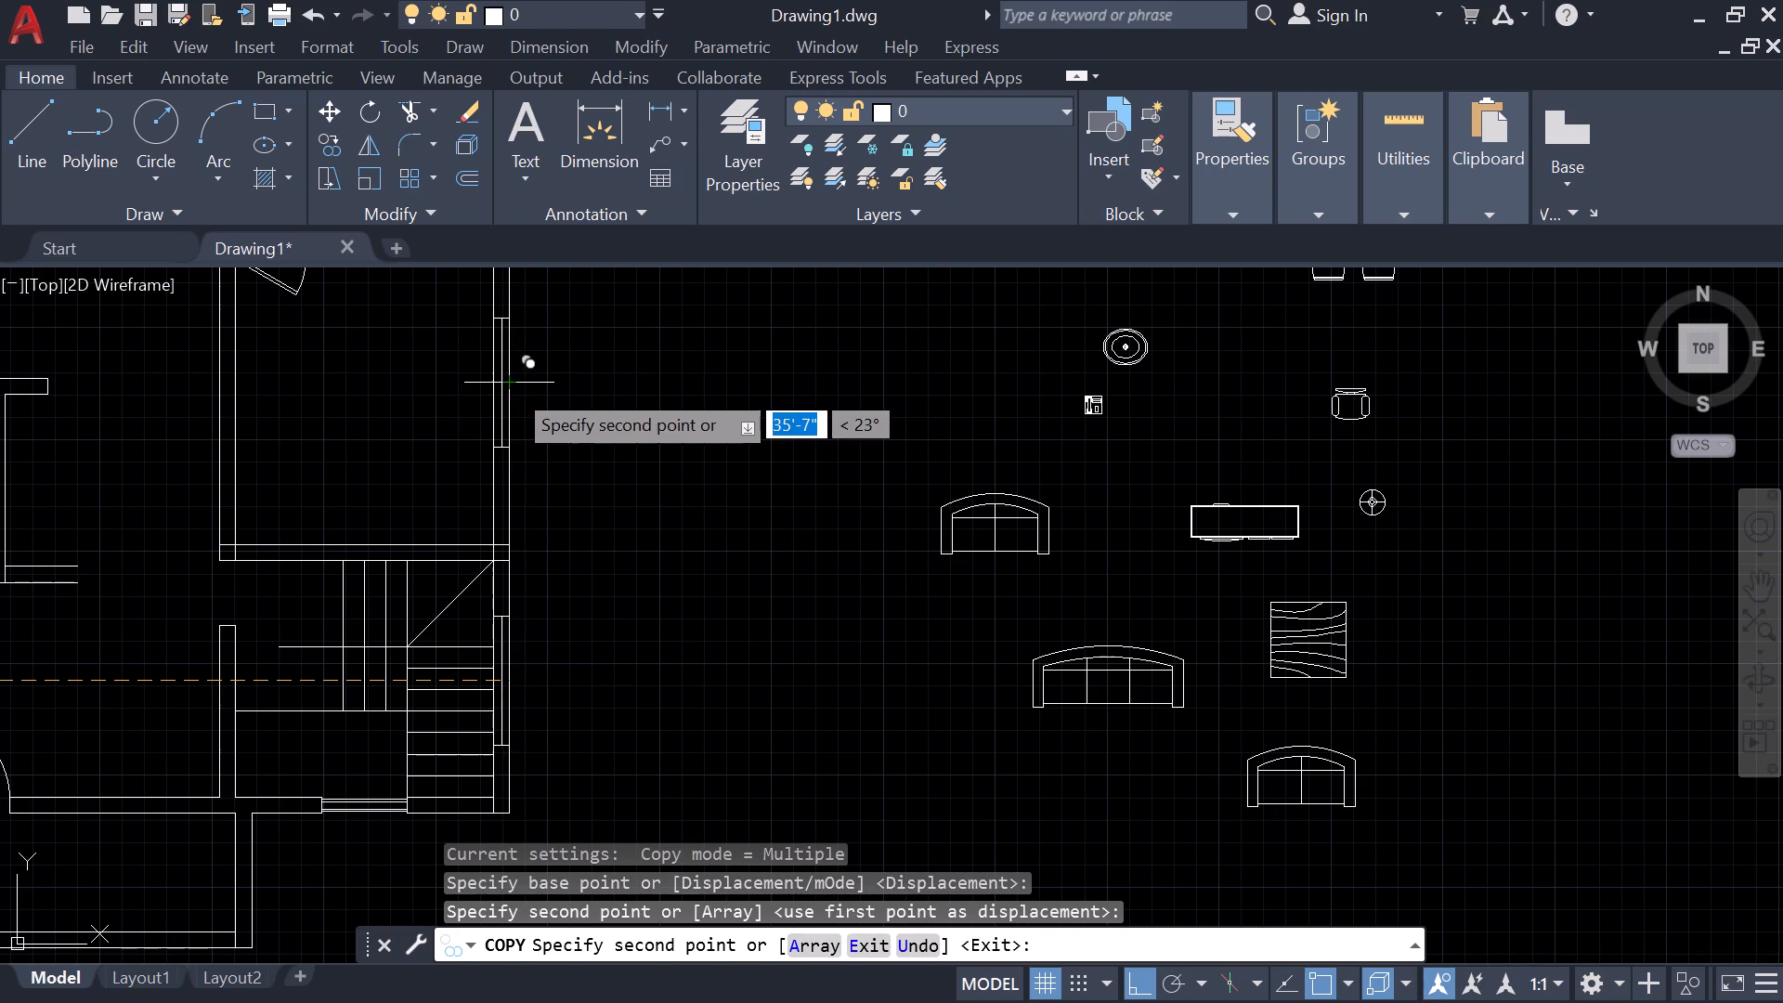
{"action": "key", "text": "Escape"}
Rotate the full-length window outside the west wall 270 degrees about its upper end so that it lies horizontally.
{"action": "scroll", "coordinate": [597, 425], "scroll_direction": "down", "scroll_amount": 1}
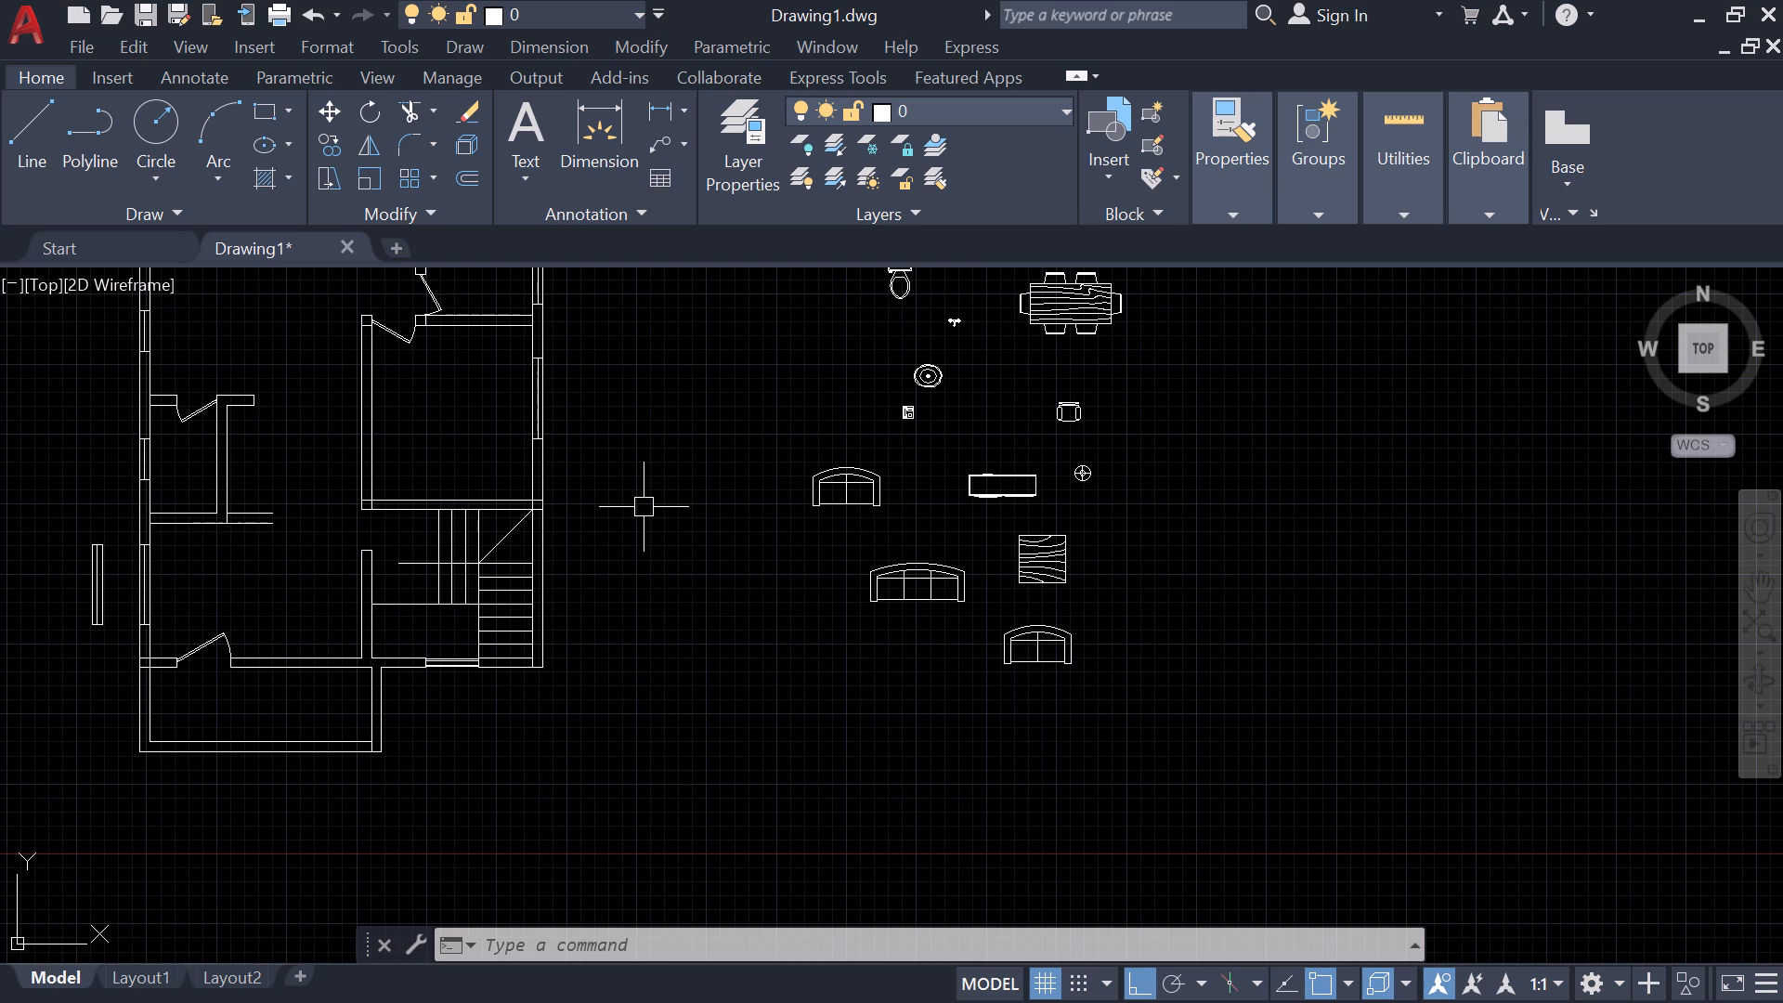
{"action": "scroll", "coordinate": [95, 663], "scroll_direction": "down", "scroll_amount": 1}
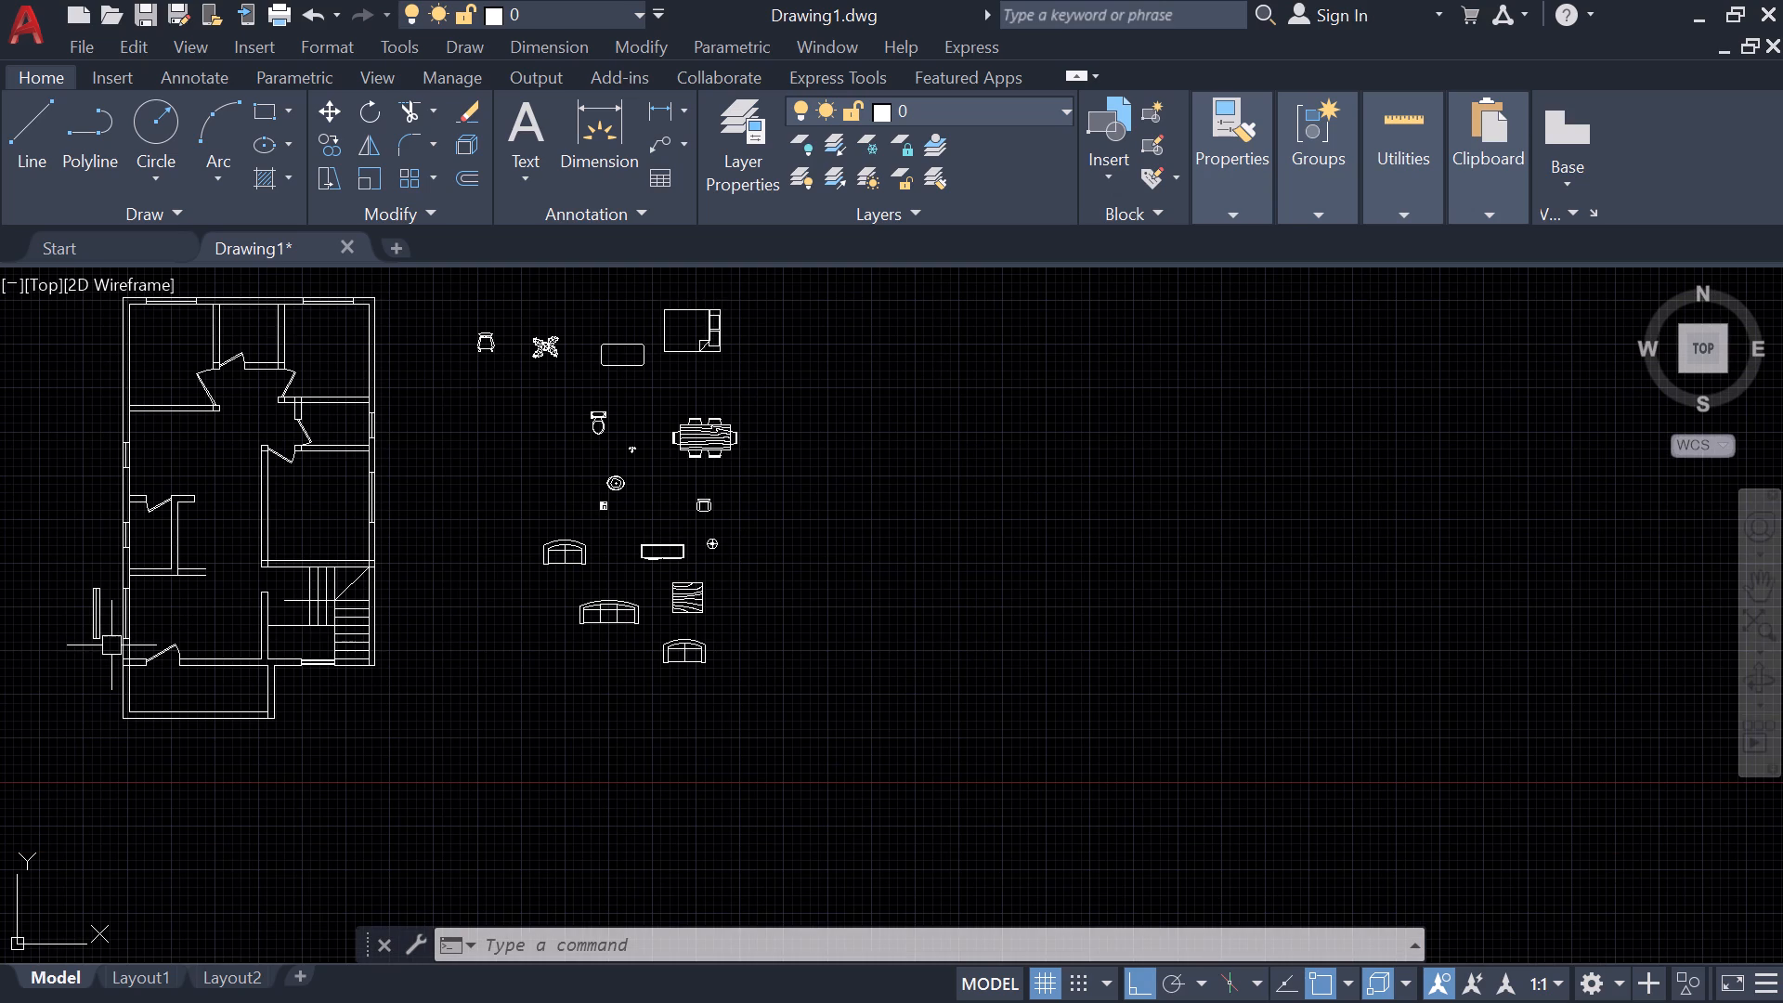
{"action": "left_click", "coordinate": [111, 645]}
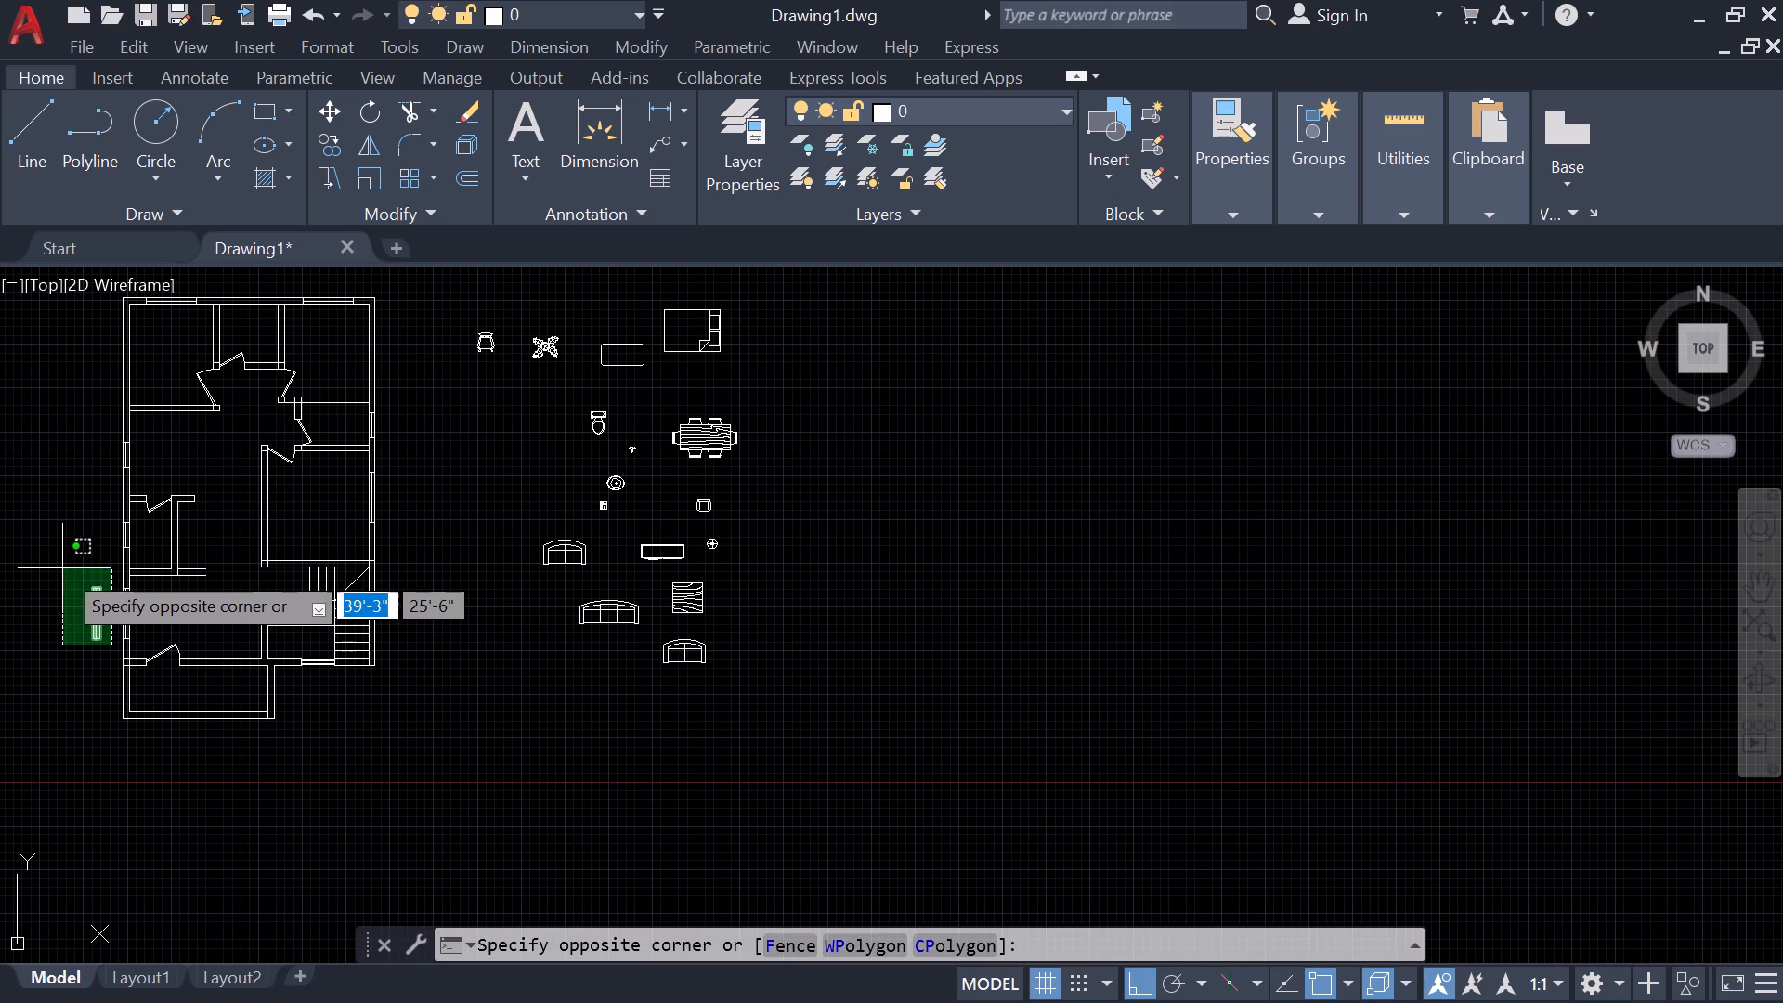
{"action": "left_click", "coordinate": [62, 568]}
{"action": "type", "text": "ro"}
{"action": "key", "text": "Return"}
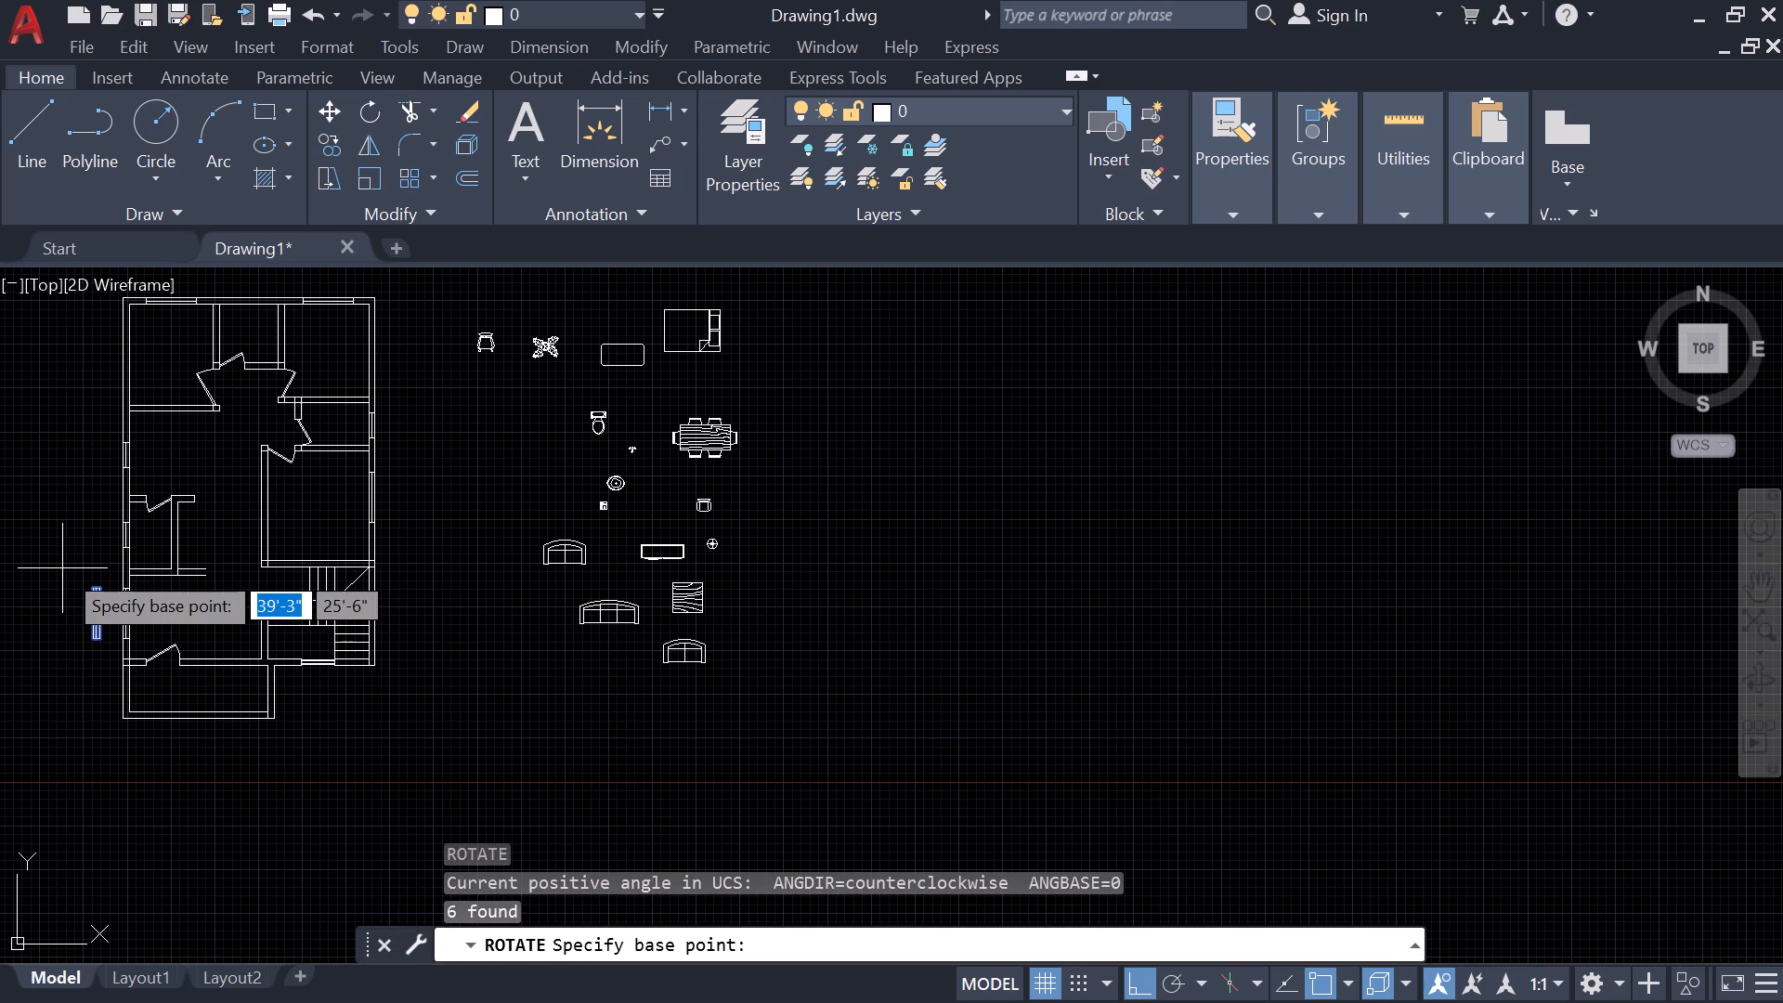
{"action": "left_click", "coordinate": [86, 589]}
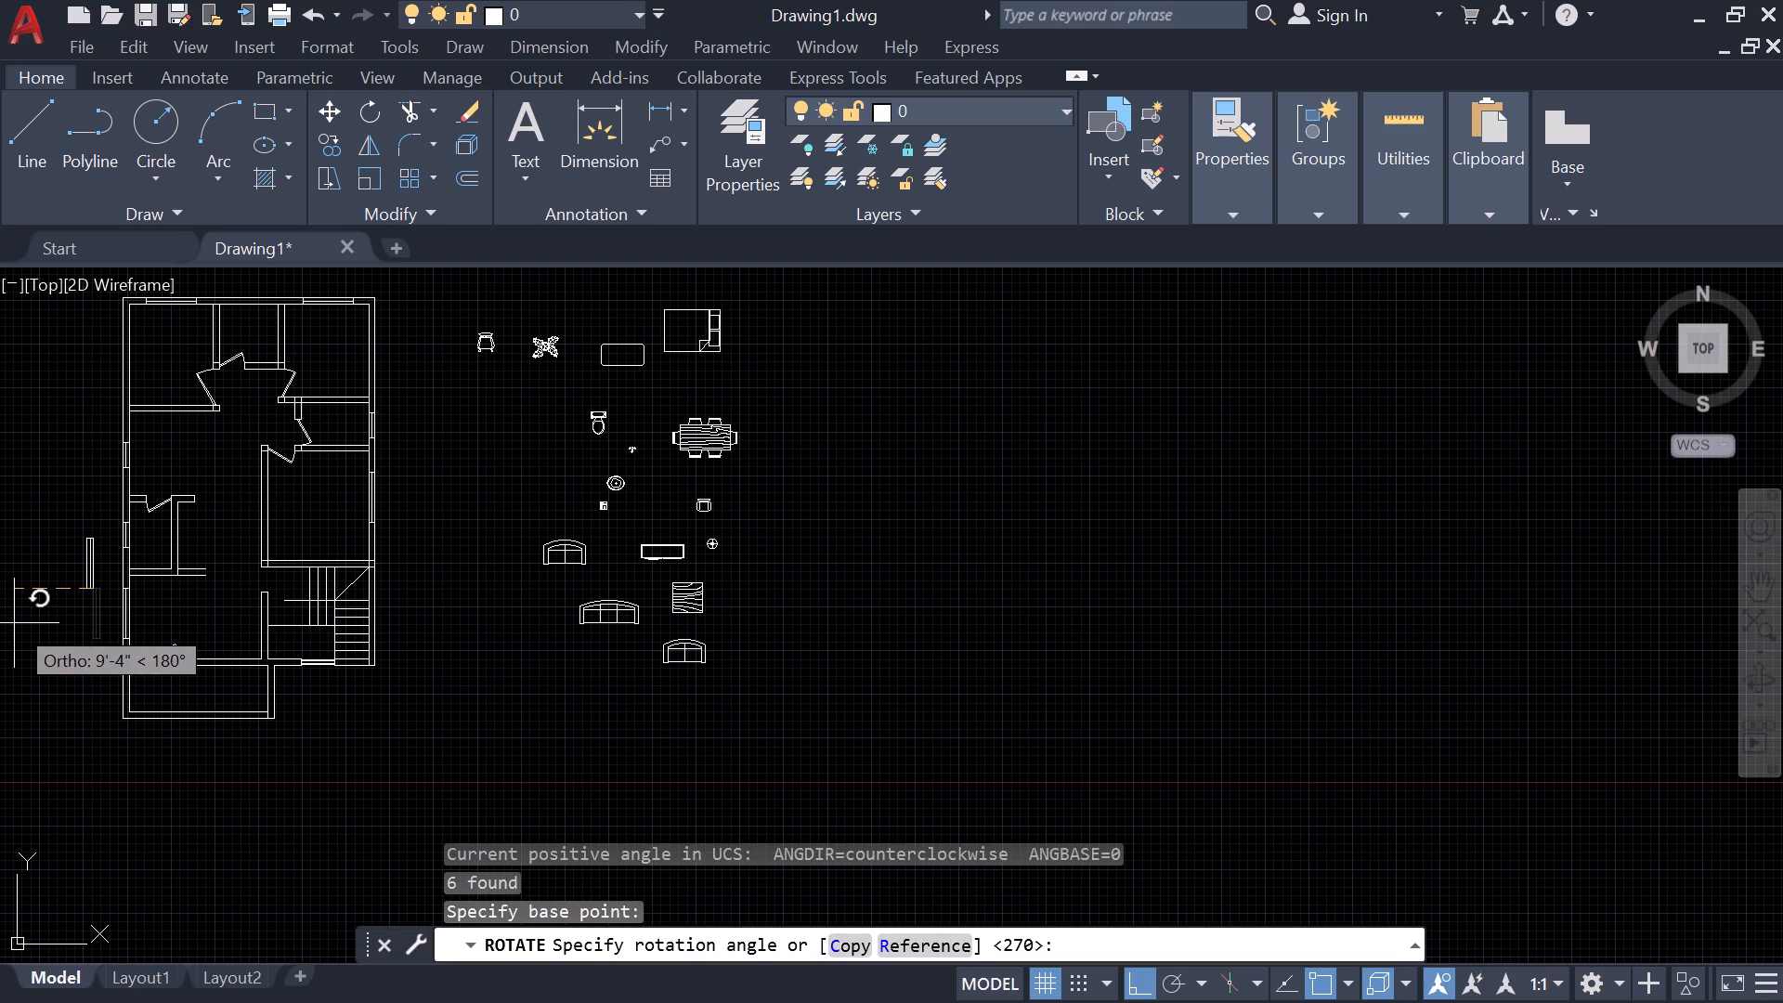
{"action": "left_click", "coordinate": [18, 681]}
Move the horizontal window by its lower-edge midpoint into the front wall, centred on the wall segment east of the entrance door.
{"action": "left_click", "coordinate": [105, 638]}
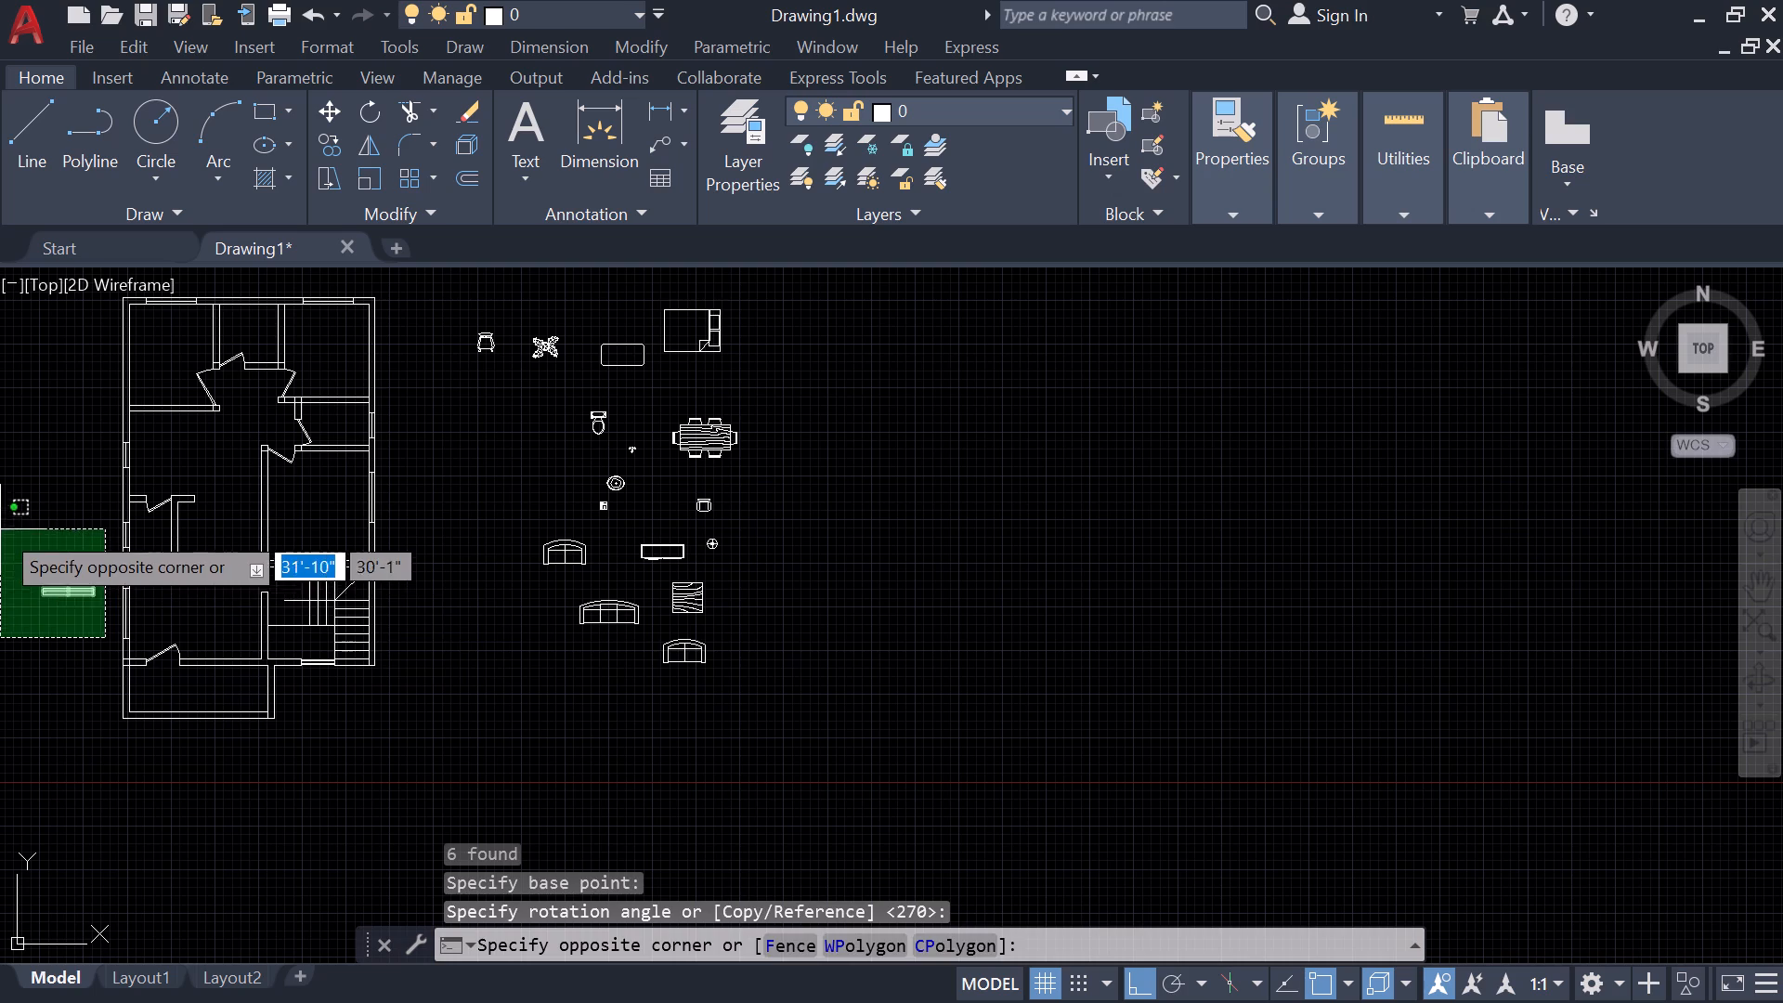
{"action": "left_click", "coordinate": [0, 529]}
{"action": "key", "text": "m"}
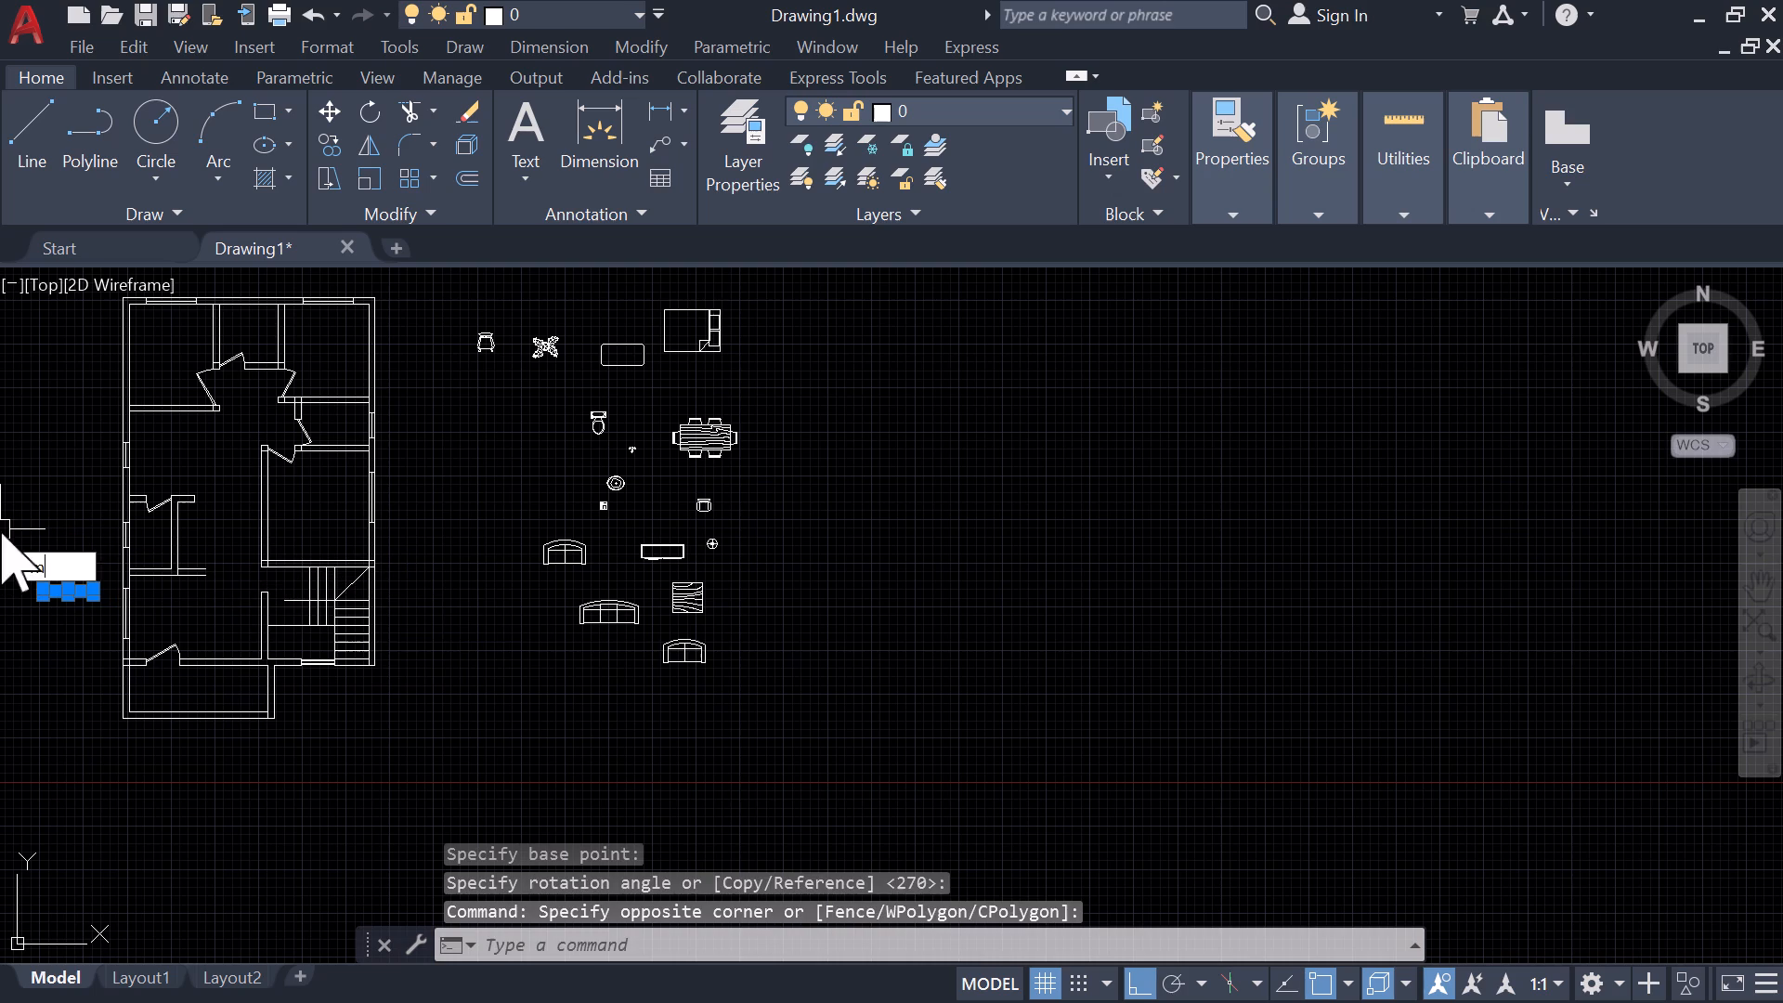
{"action": "key", "text": "Return"}
{"action": "scroll", "coordinate": [0, 538], "scroll_direction": "up", "scroll_amount": 6}
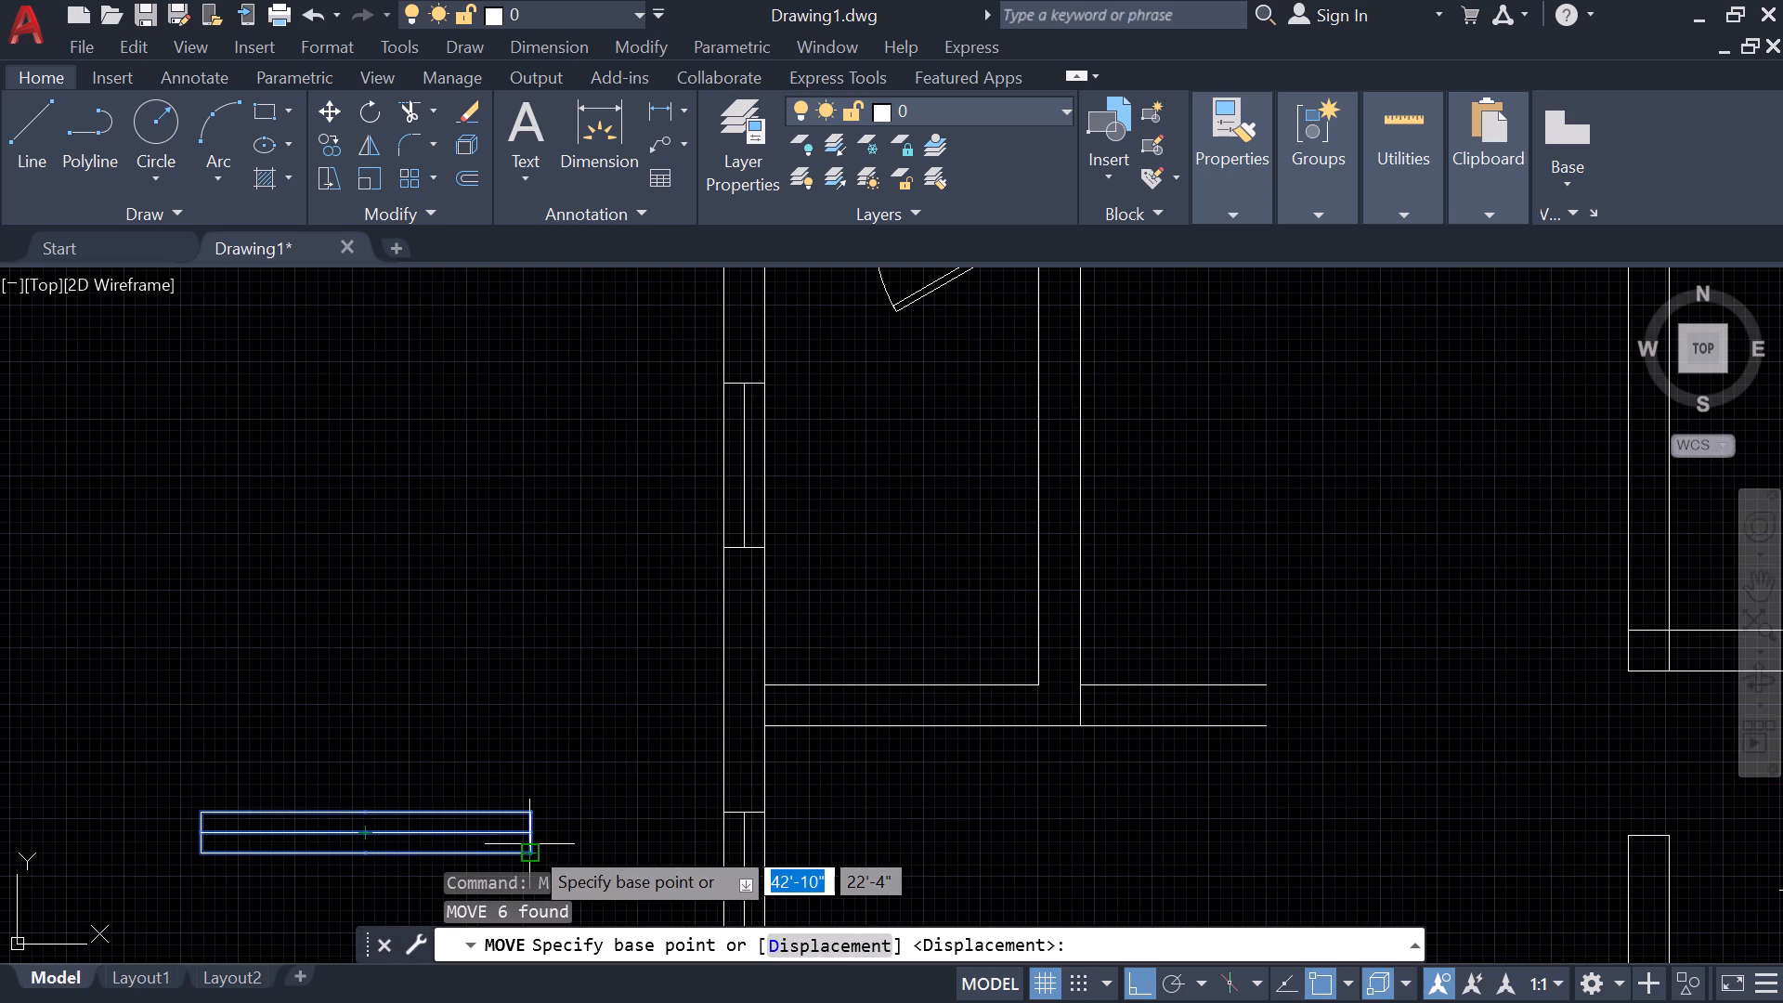
{"action": "left_click", "coordinate": [360, 847]}
{"action": "scroll", "coordinate": [470, 830], "scroll_direction": "down", "scroll_amount": 2}
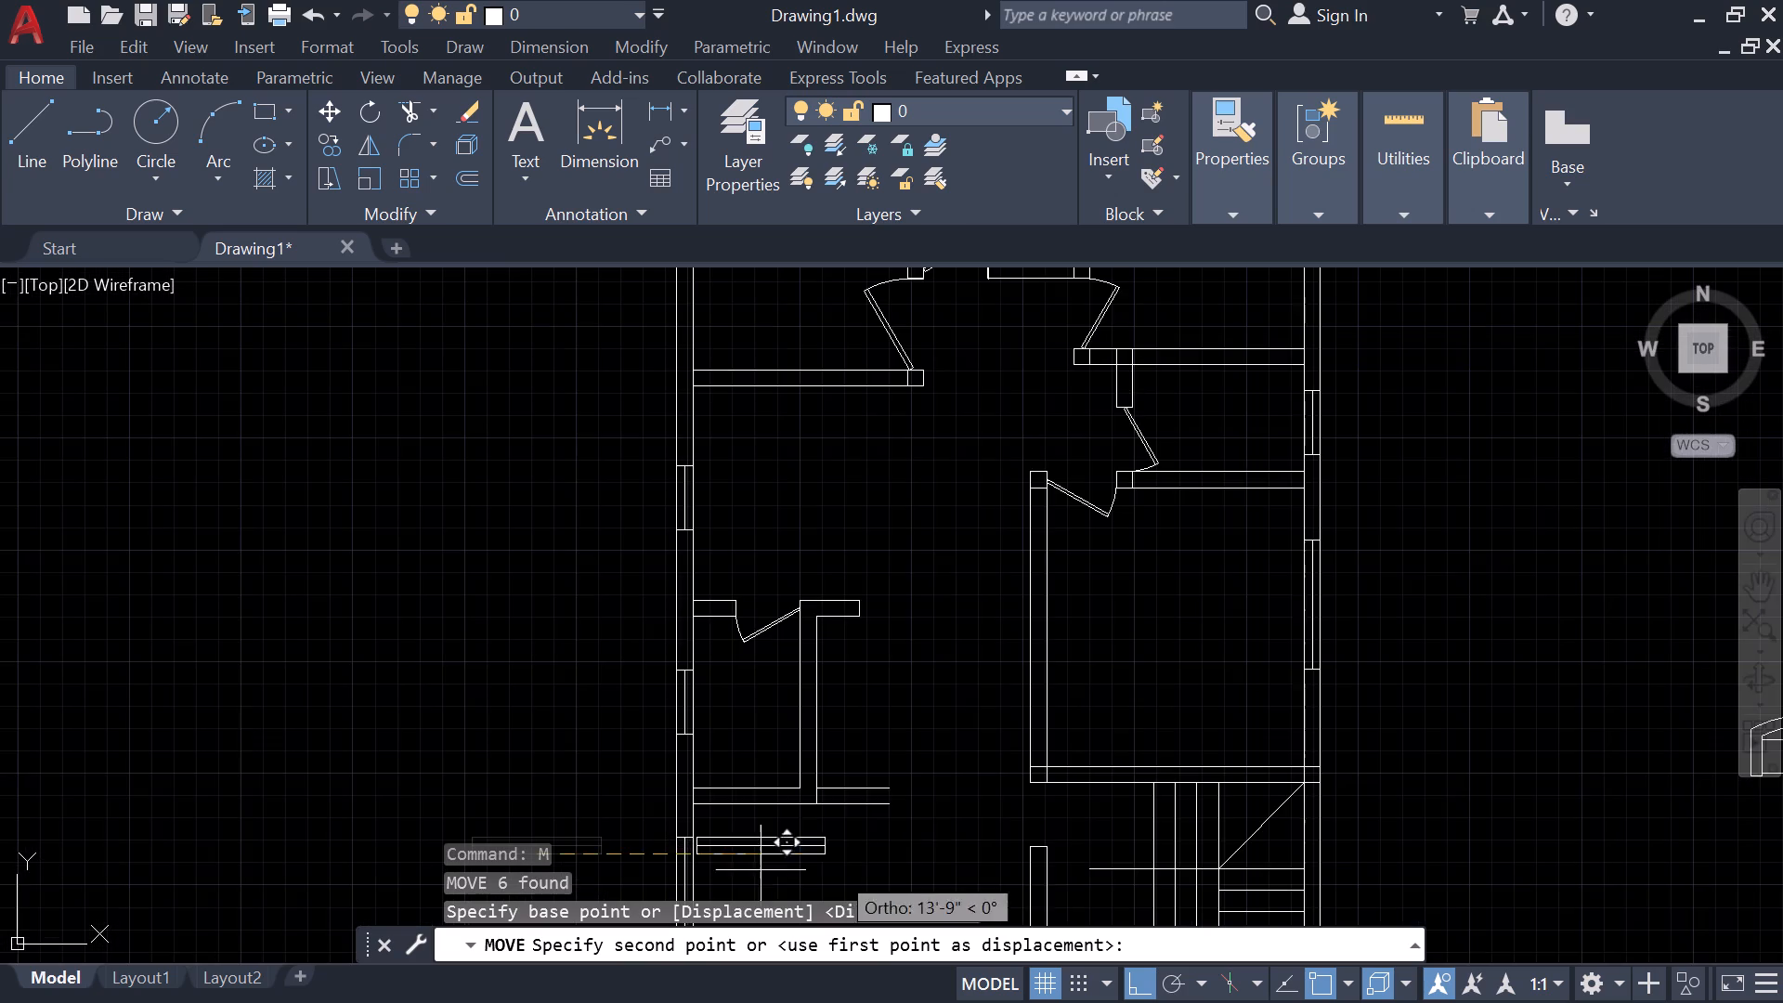
{"action": "middle_click_drag", "start_coordinate": [911, 856], "coordinate": [776, 458]}
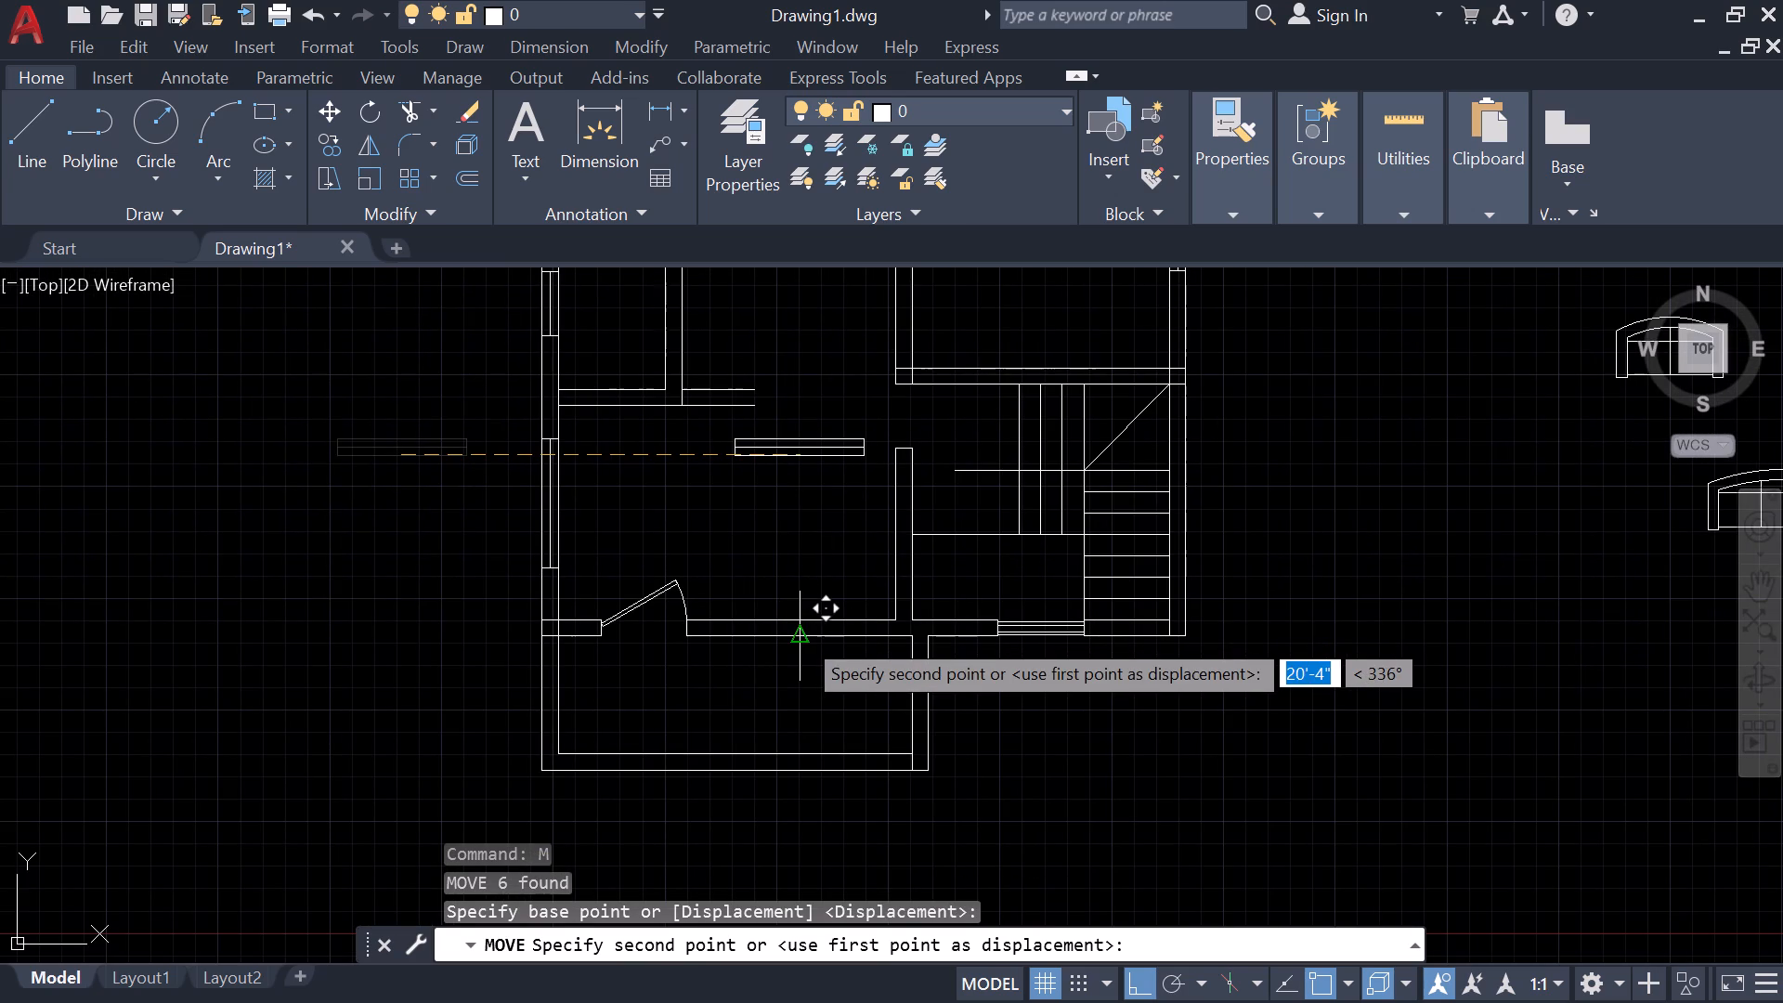
{"action": "left_click", "coordinate": [807, 636]}
{"action": "key", "text": "Escape"}
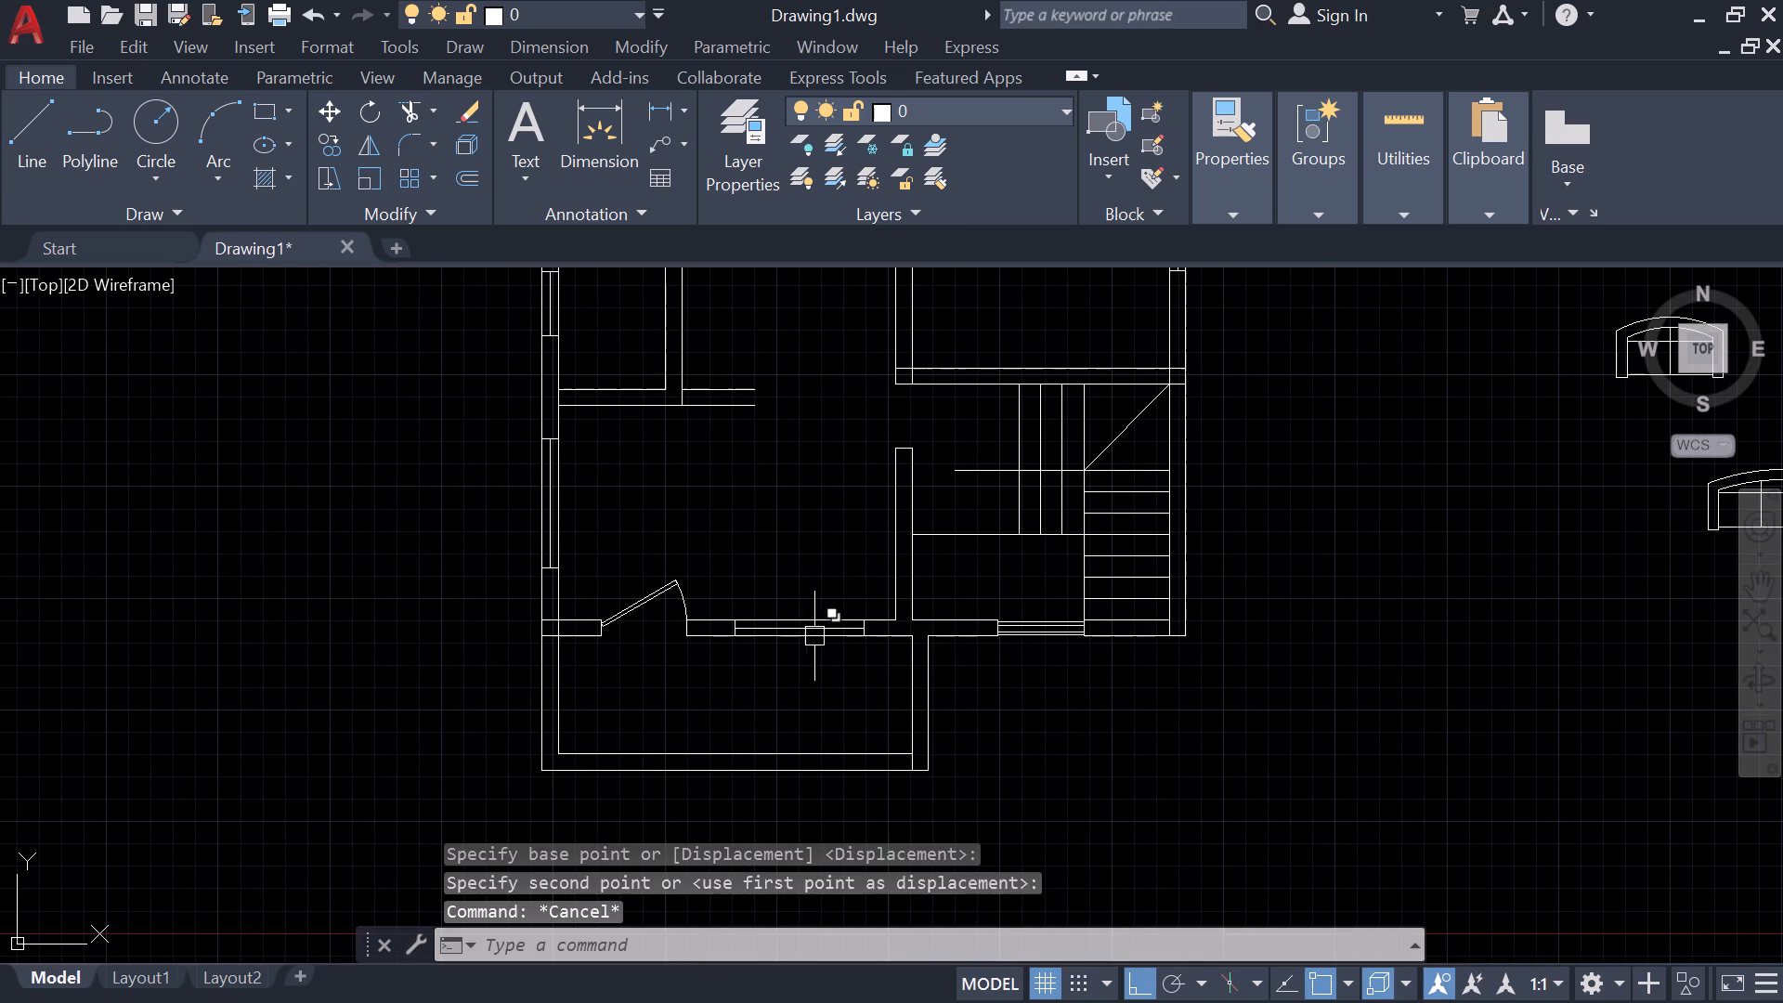
{"action": "scroll", "coordinate": [1115, 699], "scroll_direction": "down", "scroll_amount": 1}
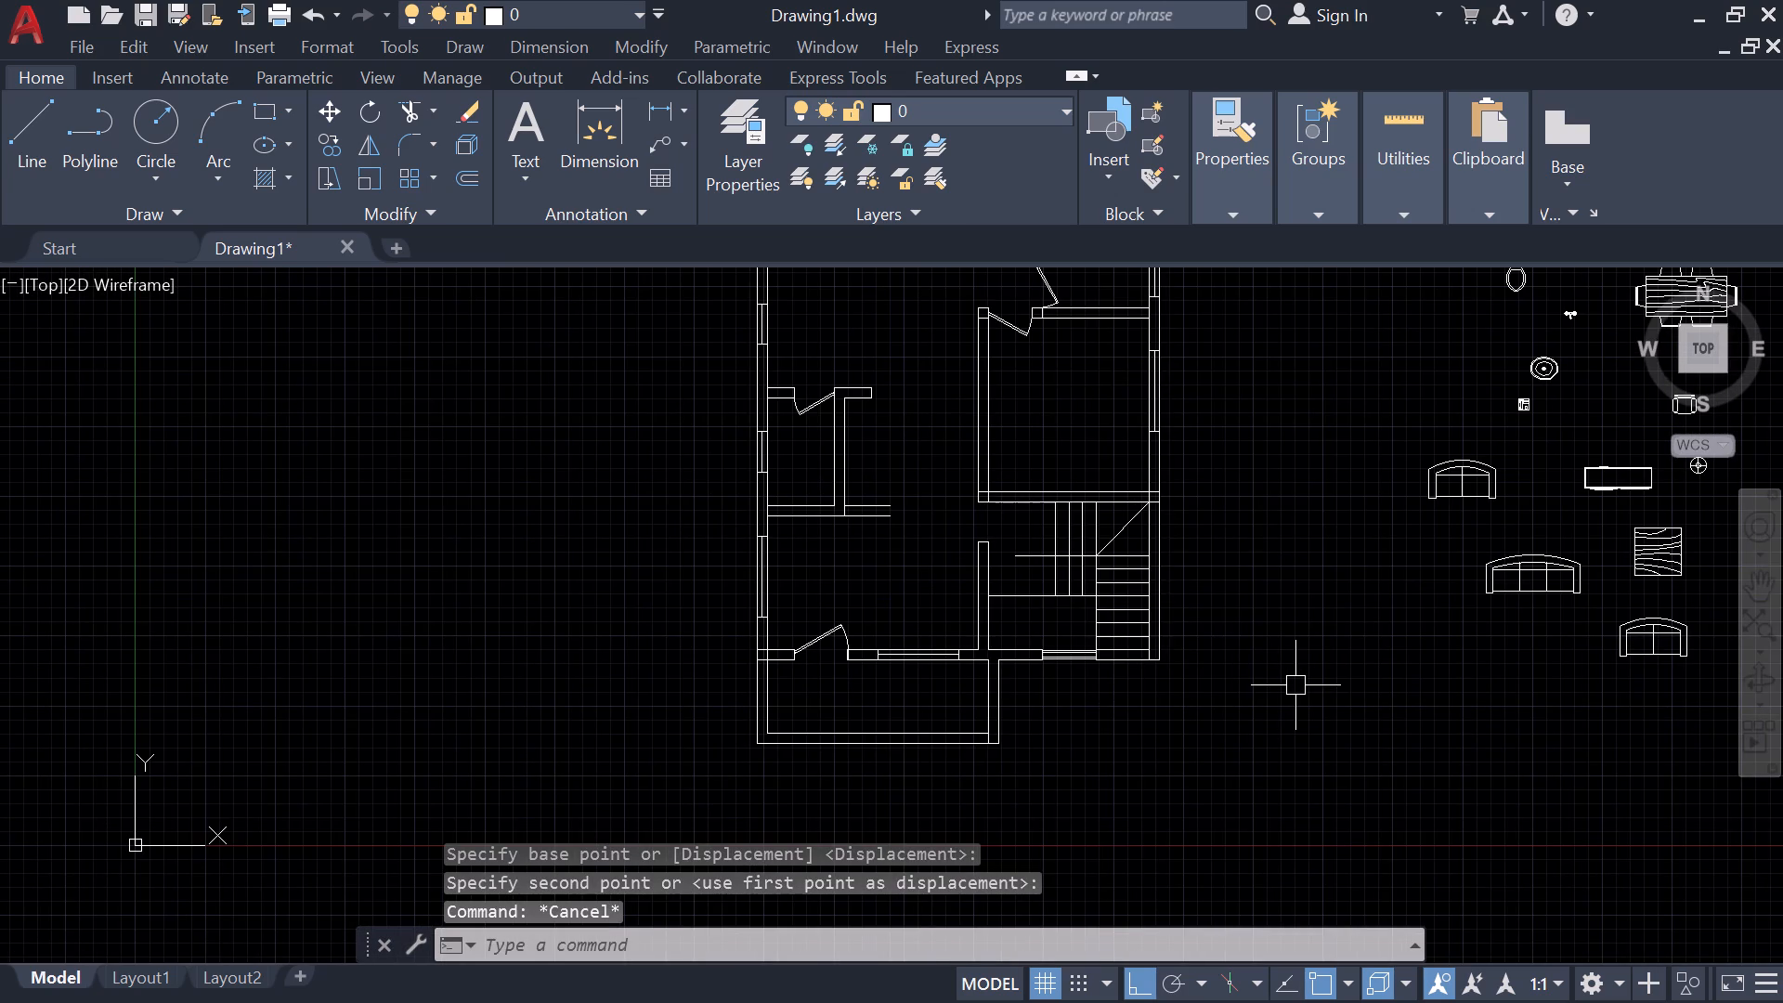
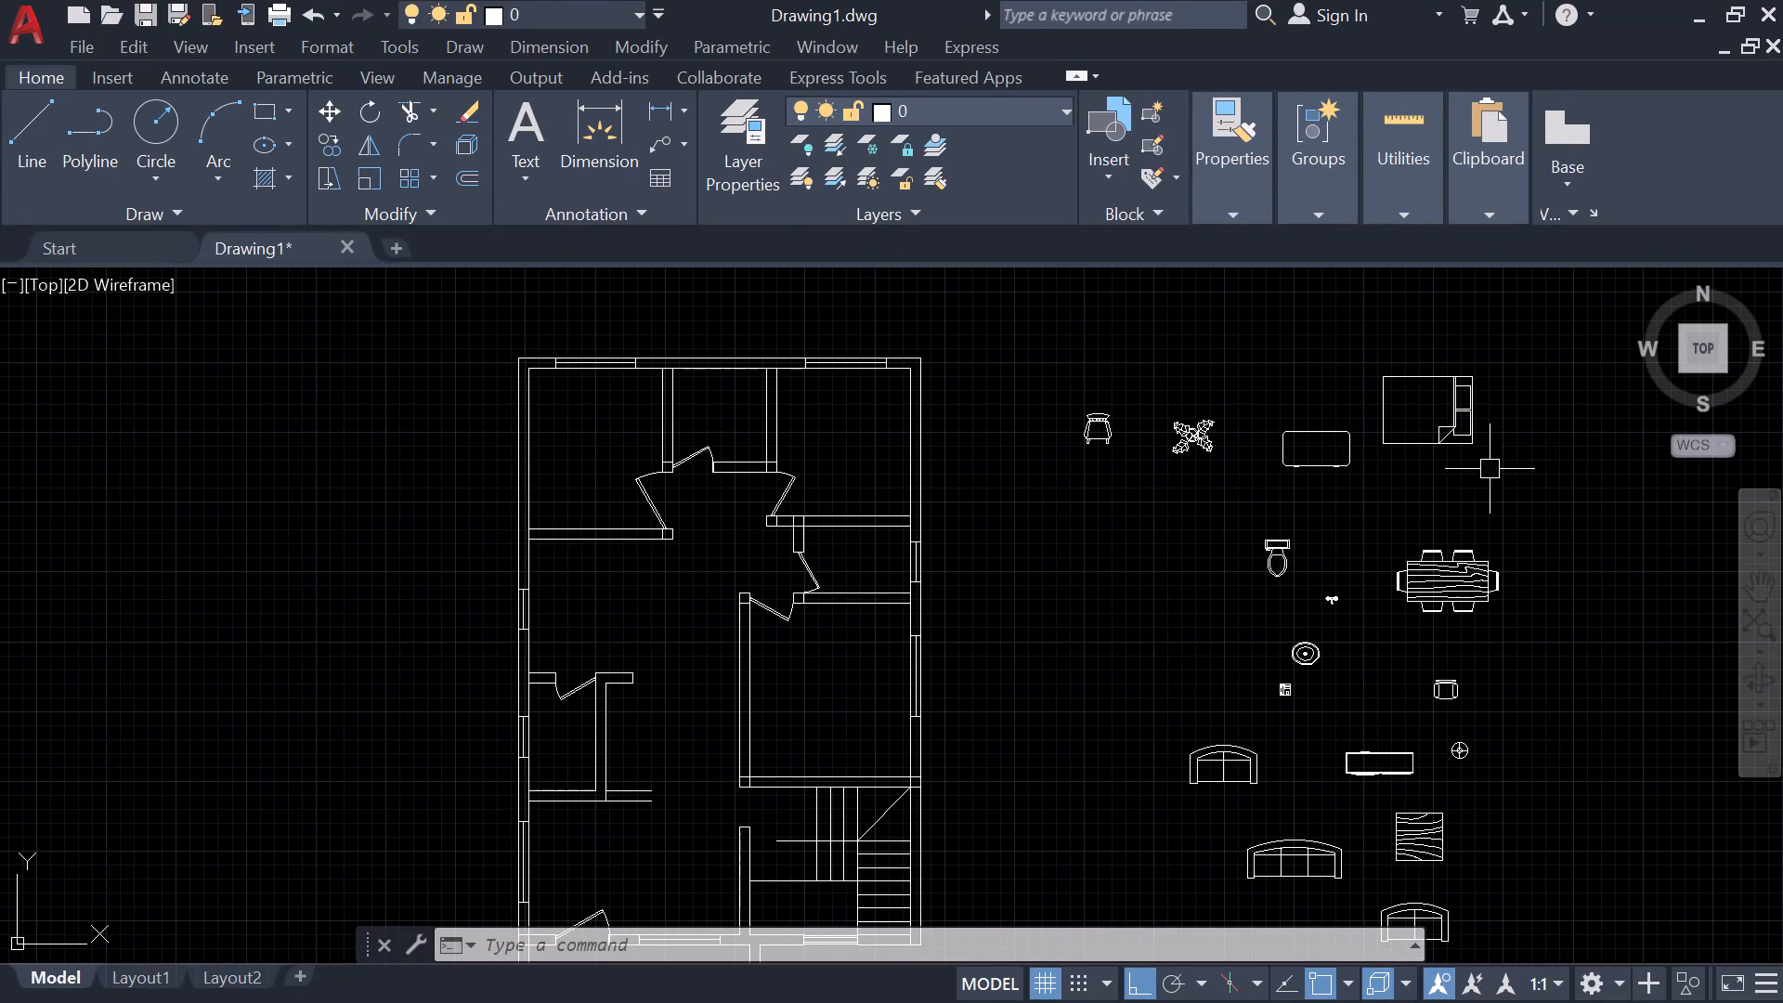
Move the bed by its headboard midpoint to the midpoint of the northeast bedroom's east wall.
{"action": "left_click", "coordinate": [1490, 469]}
{"action": "left_click", "coordinate": [1425, 370]}
{"action": "type", "text": "m"}
{"action": "key", "text": "space"}
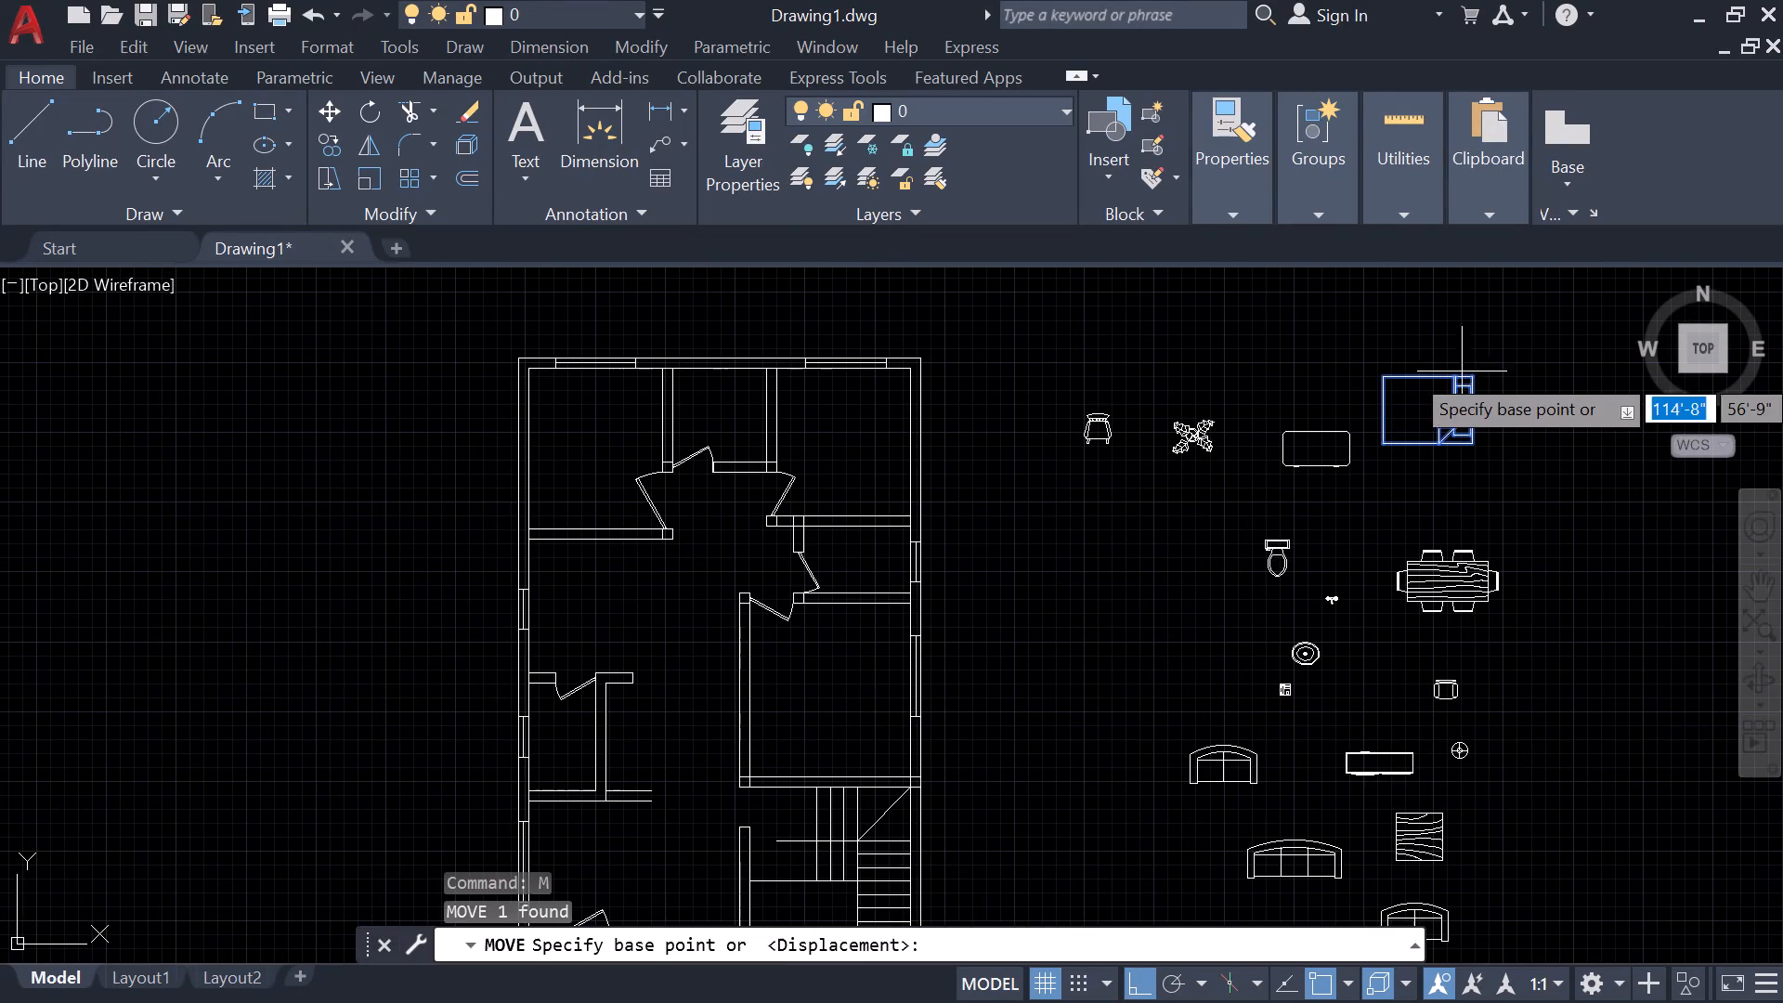
{"action": "scroll", "coordinate": [1468, 398], "scroll_direction": "up", "scroll_amount": 5}
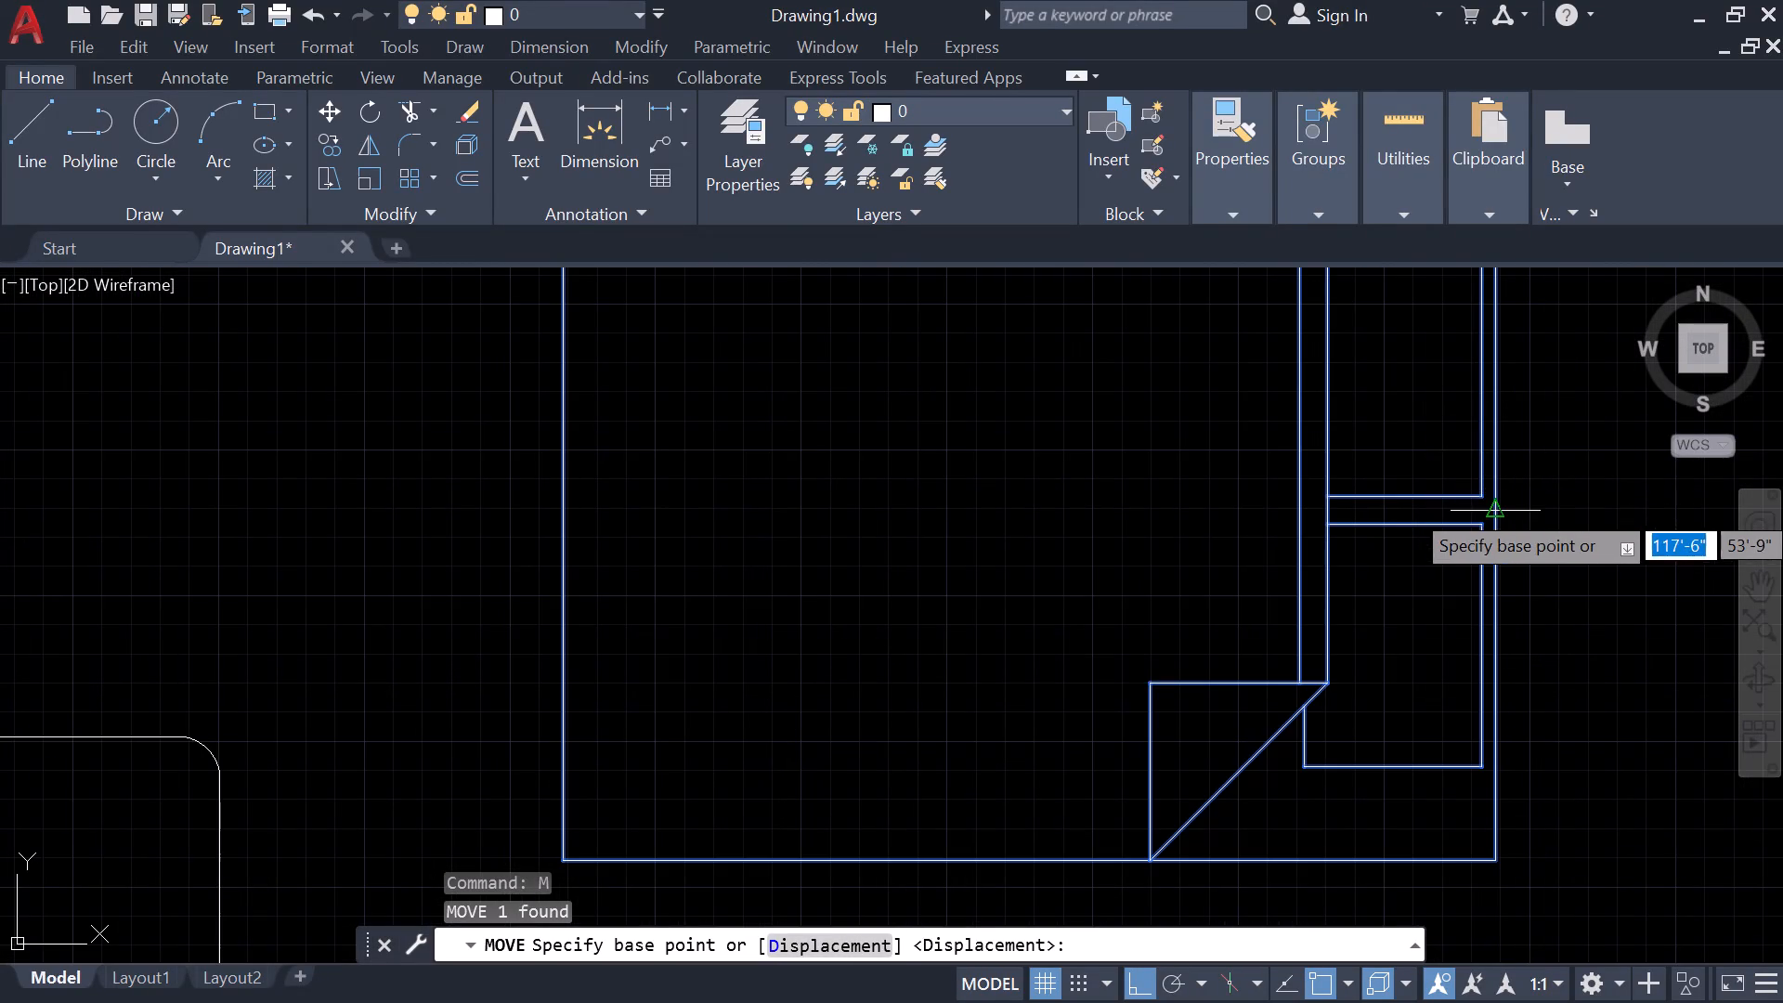
{"action": "left_click", "coordinate": [1499, 508]}
{"action": "scroll", "coordinate": [992, 461], "scroll_direction": "down", "scroll_amount": 2}
{"action": "middle_click_drag", "start_coordinate": [958, 461], "coordinate": [1733, 552]}
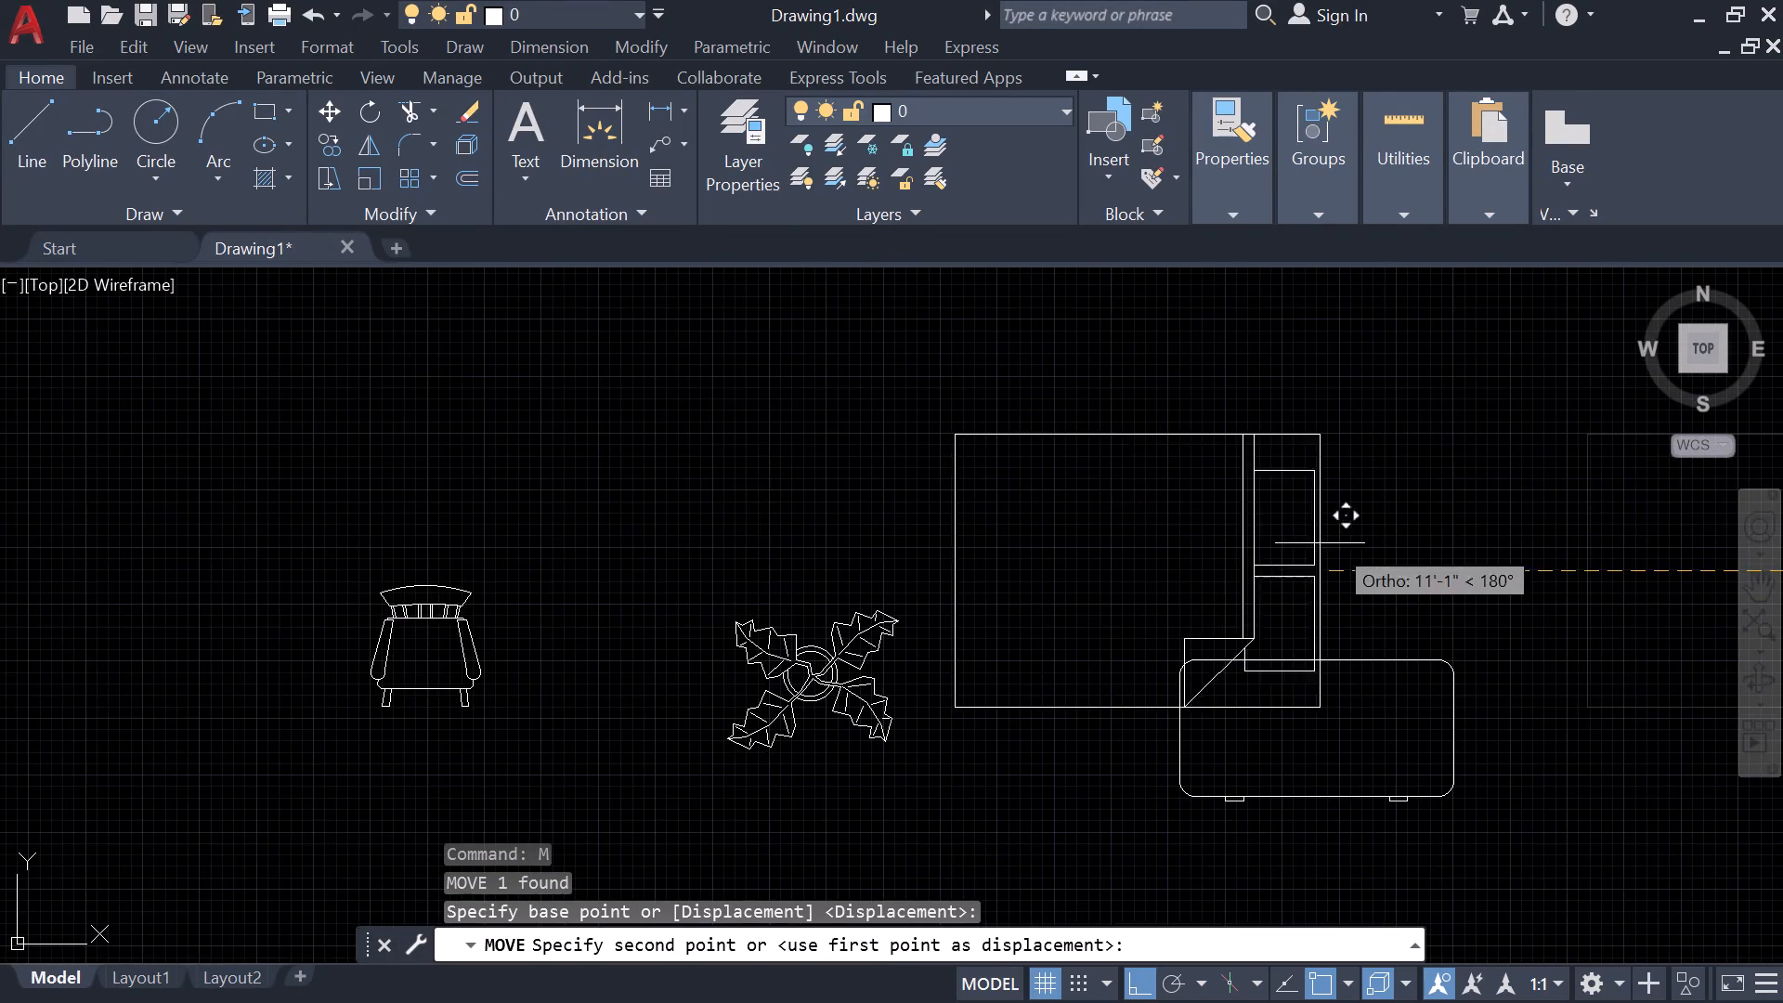
{"action": "scroll", "coordinate": [896, 543], "scroll_direction": "down", "scroll_amount": 3}
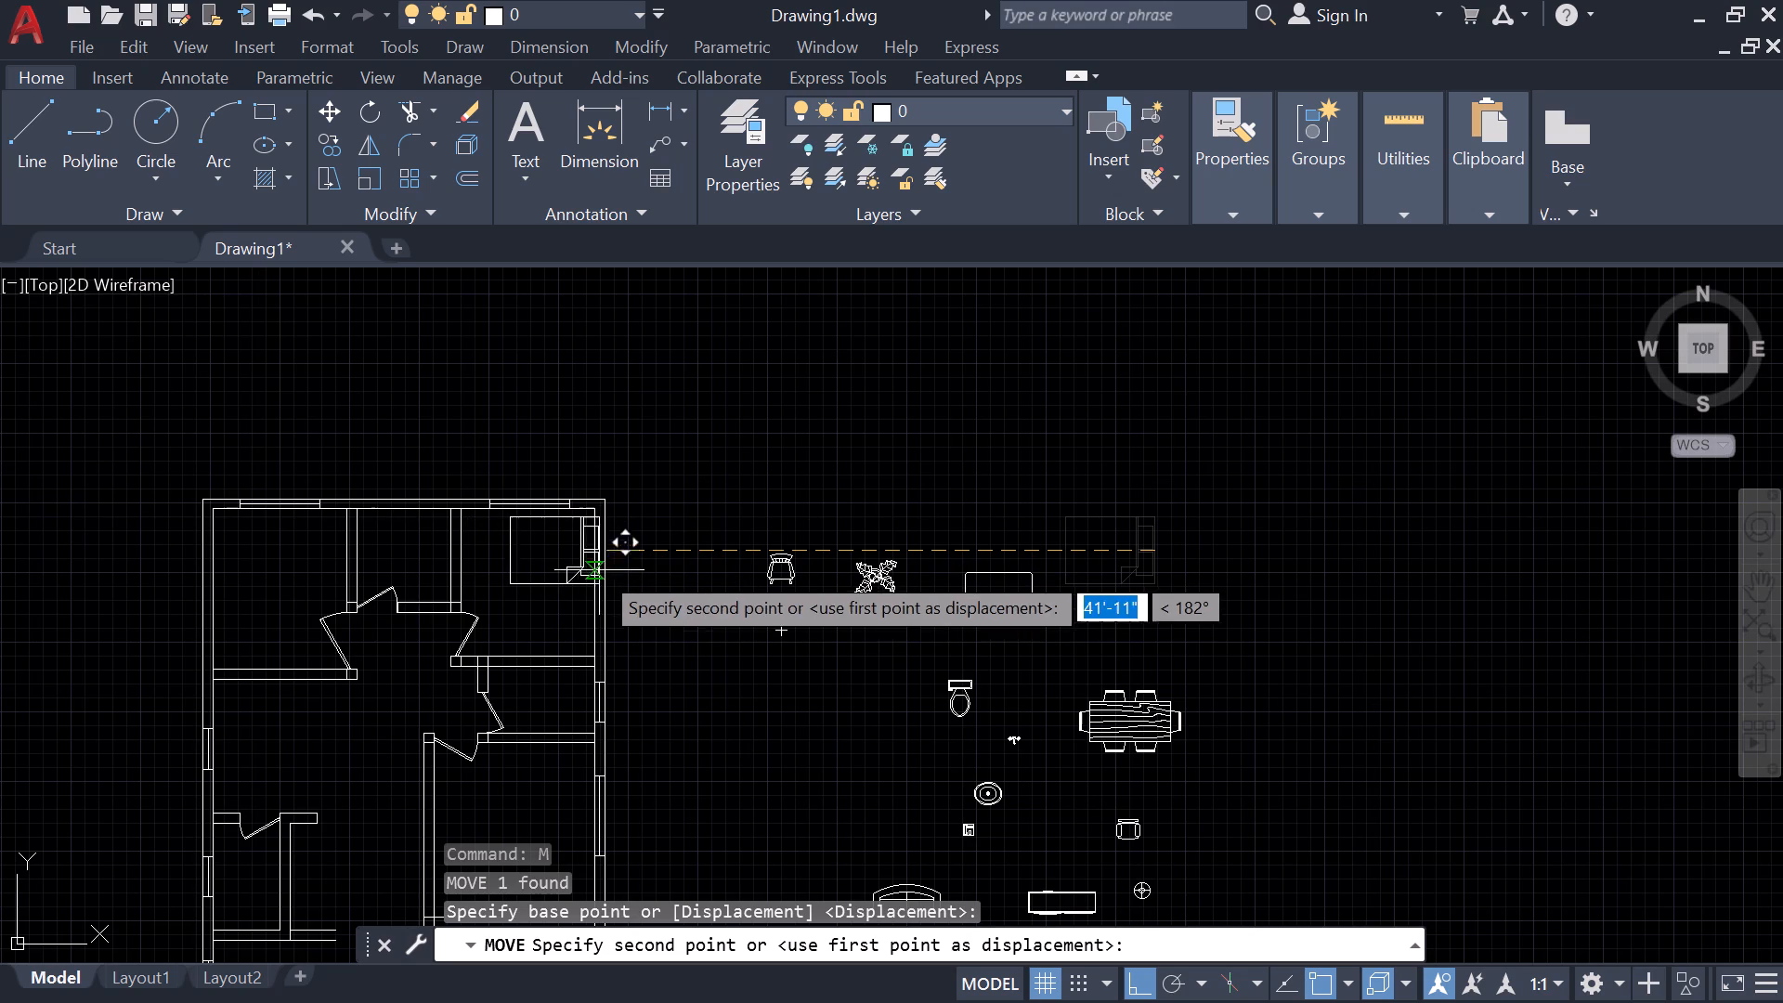
{"action": "left_click", "coordinate": [595, 585]}
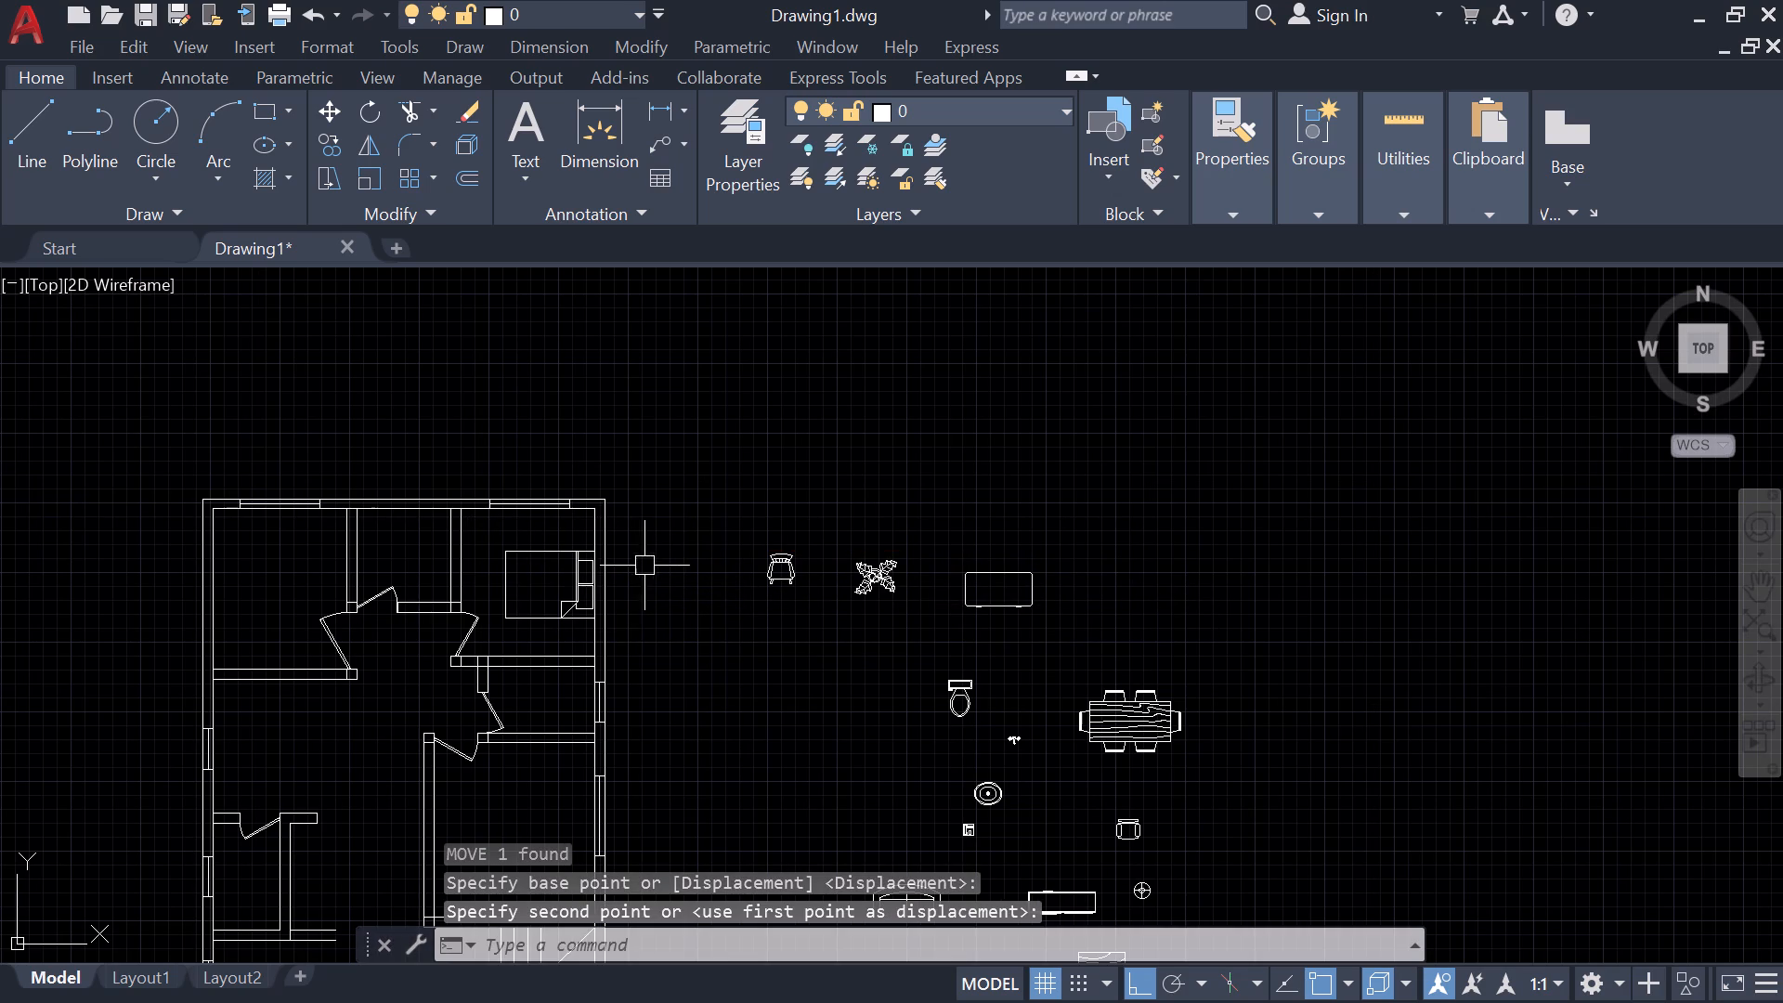
Mirror the bed into the northwest bedroom about a vertical line through the north wall's midpoint, keeping the original.
{"action": "left_click", "coordinate": [549, 619]}
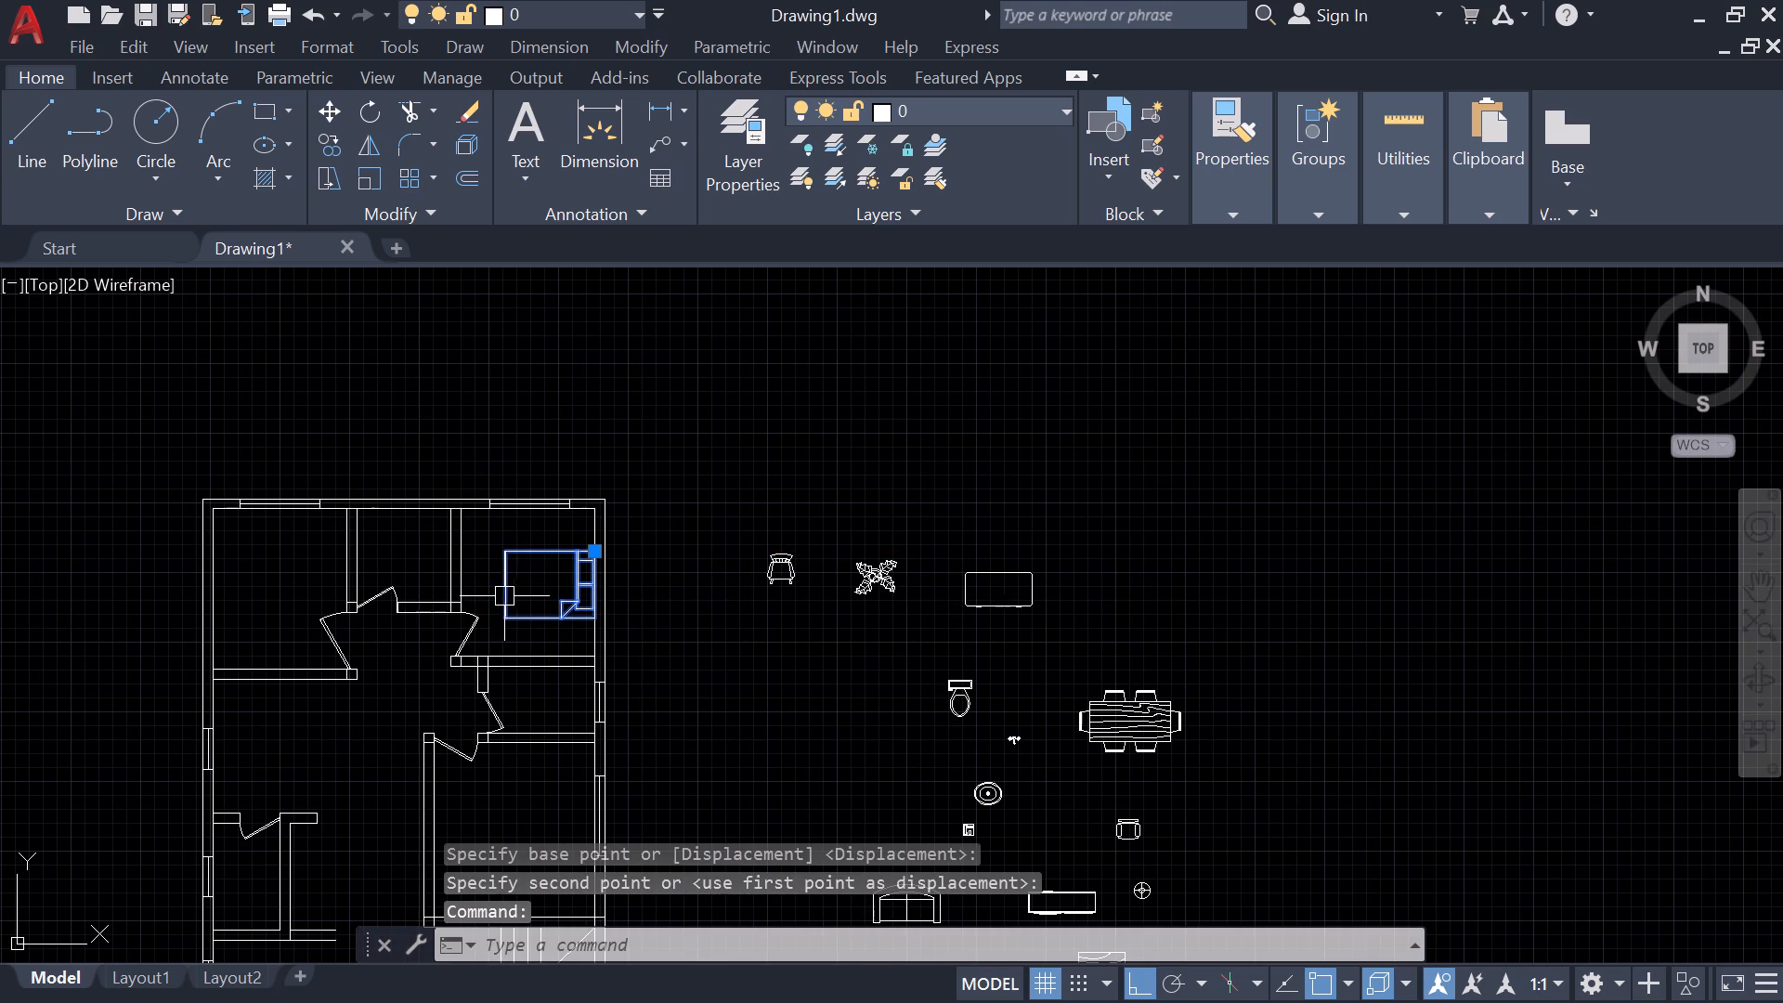
{"action": "type", "text": "mi"}
{"action": "key", "text": "space"}
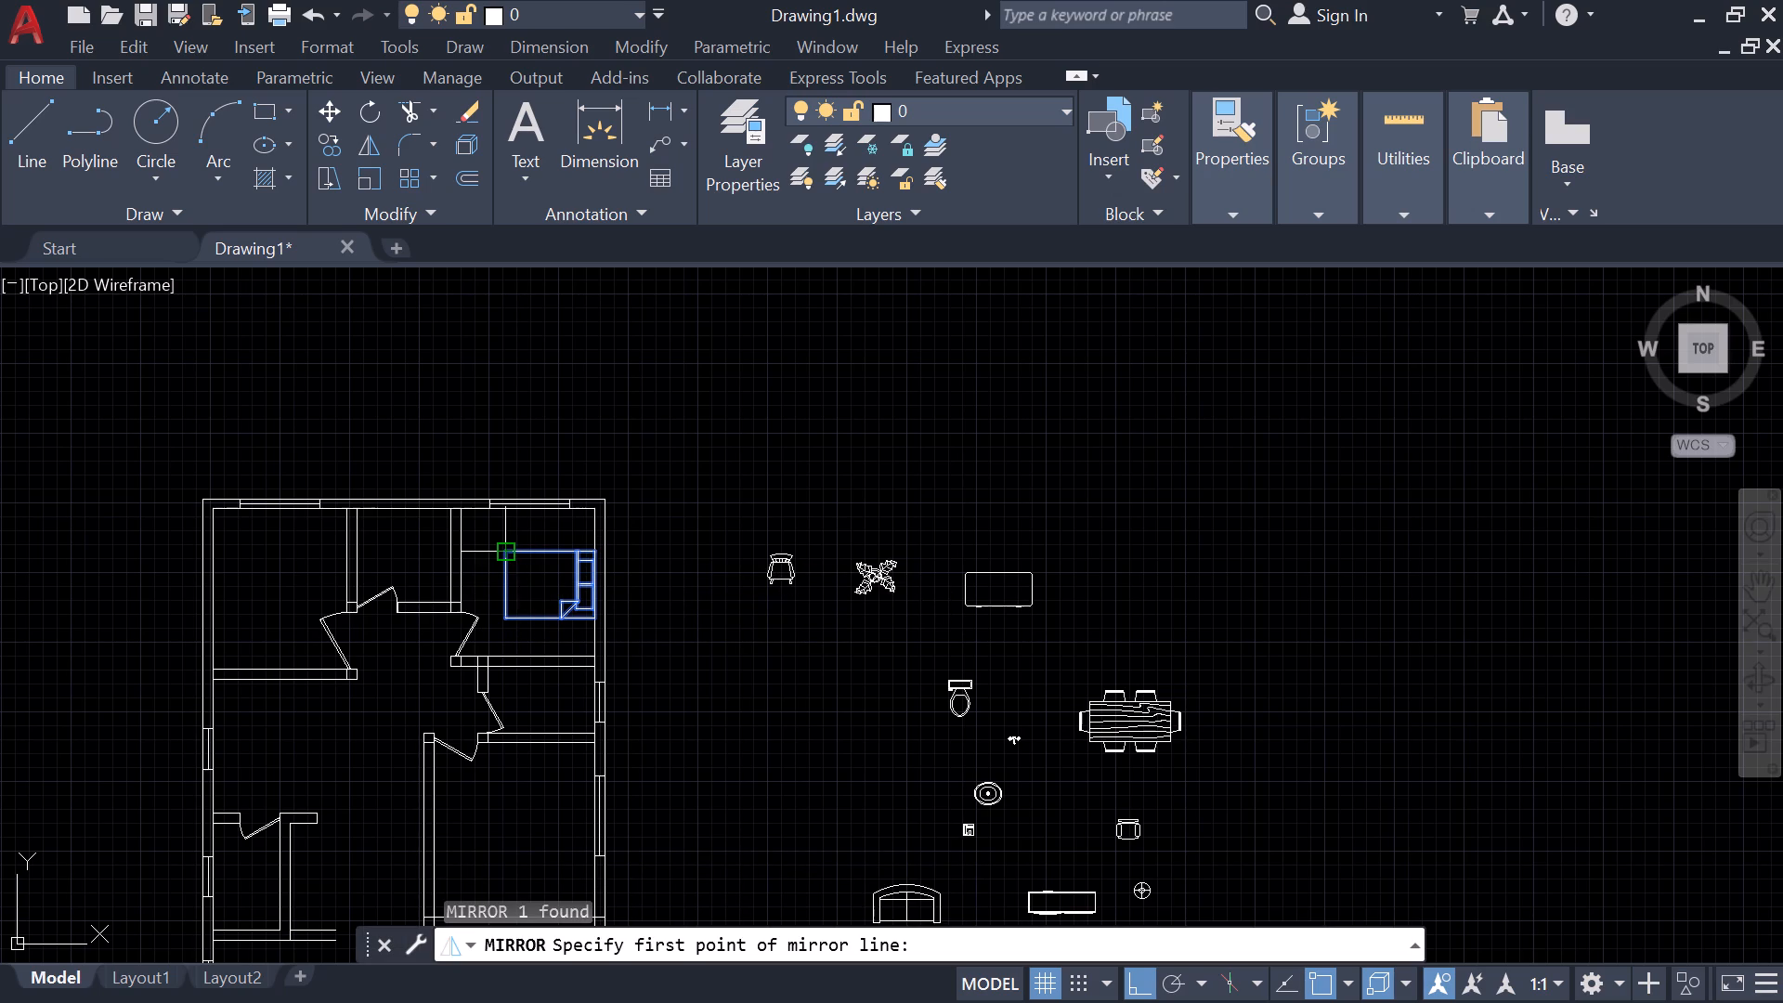
{"action": "left_click", "coordinate": [410, 515]}
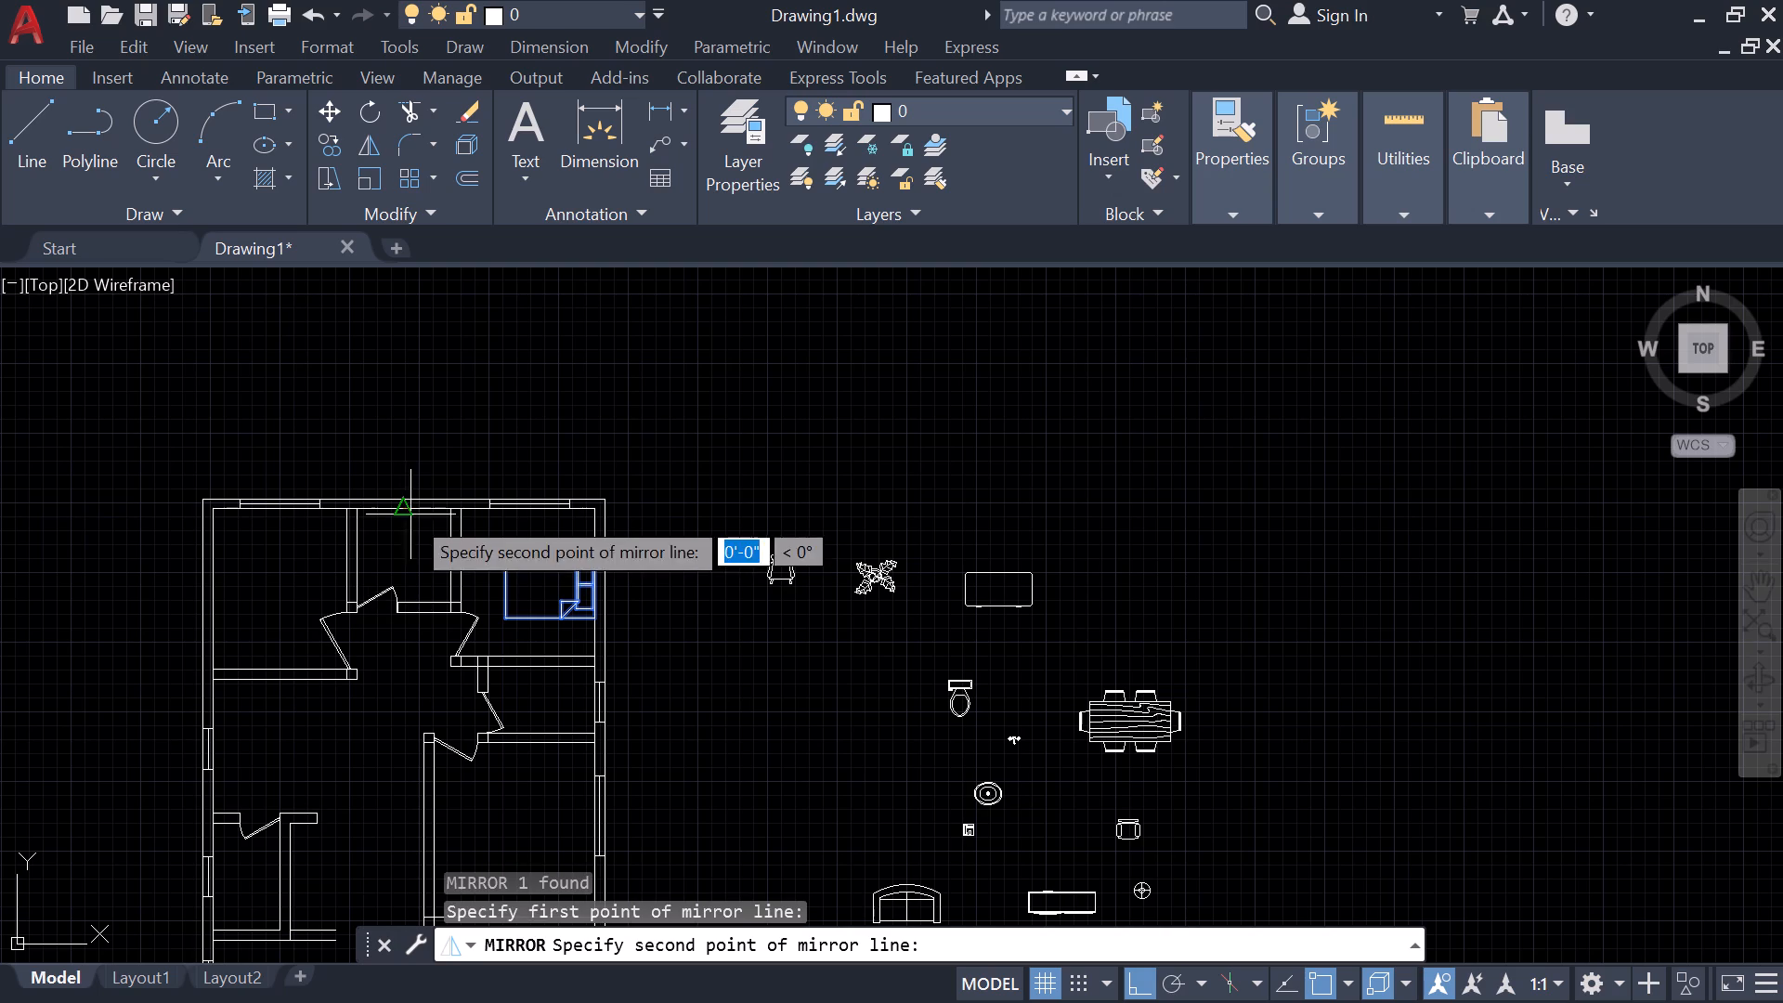
{"action": "left_click", "coordinate": [404, 637]}
{"action": "scroll", "coordinate": [224, 568], "scroll_direction": "up", "scroll_amount": 6}
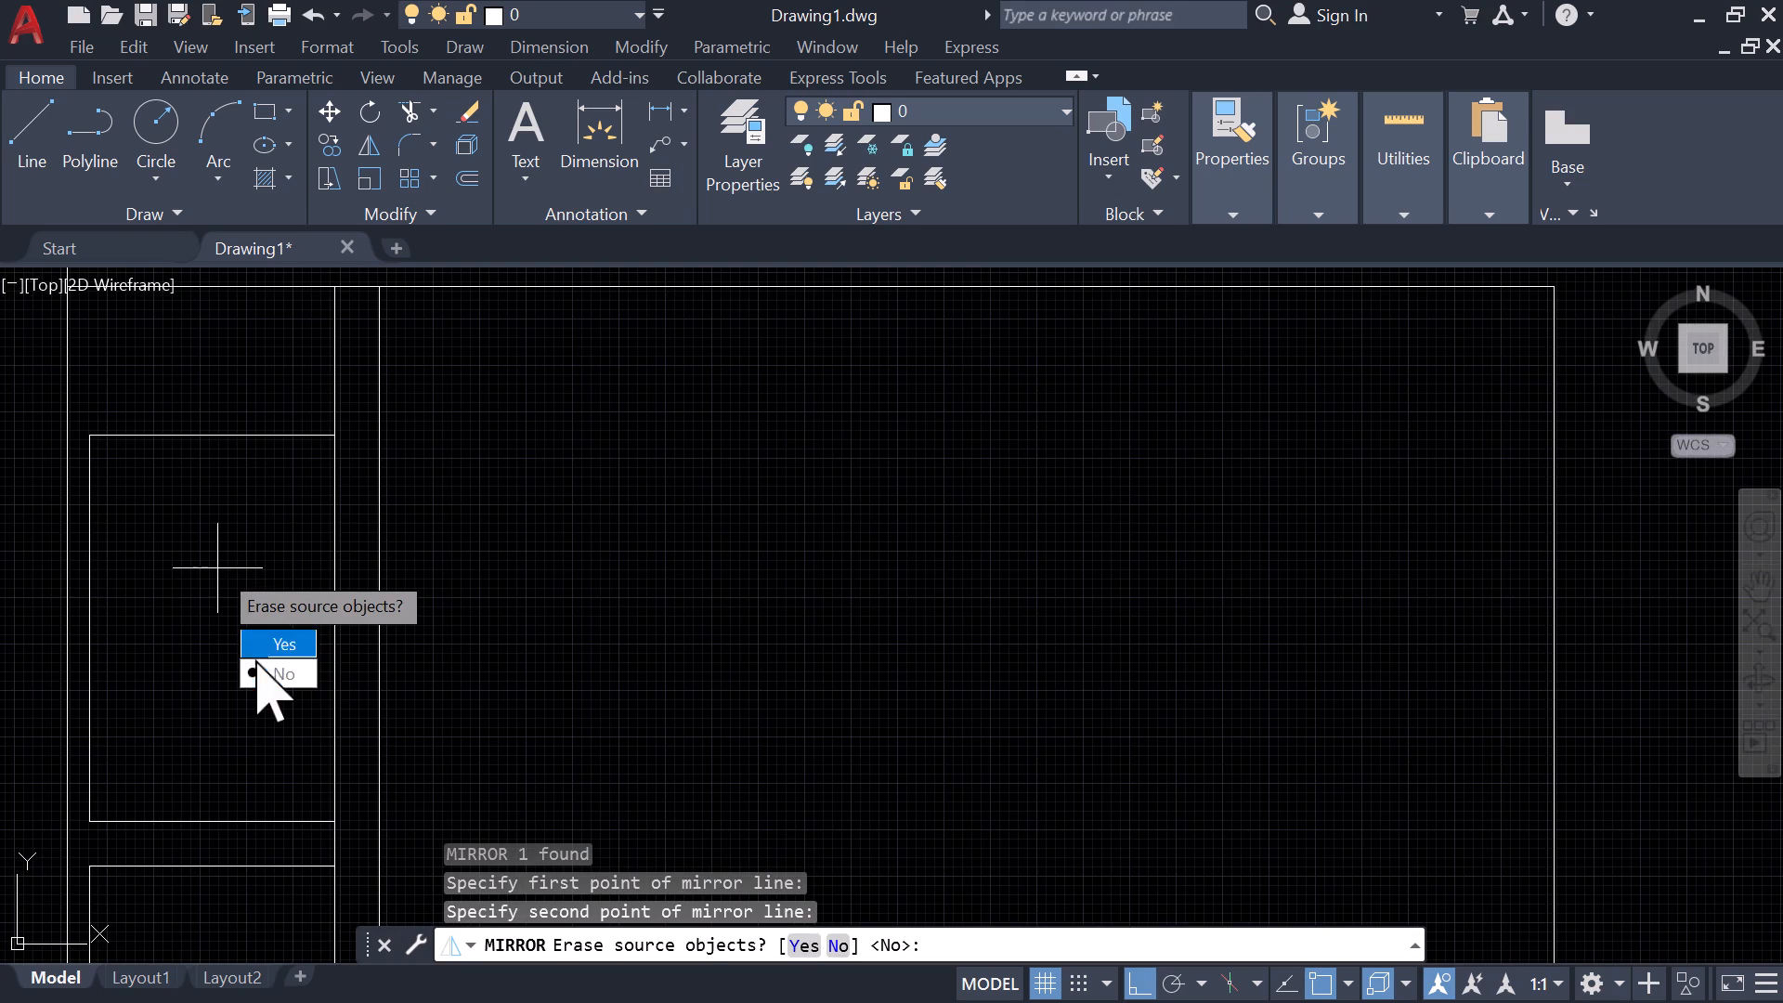
{"action": "left_click_drag", "start_coordinate": [255, 659], "coordinate": [404, 637]}
{"action": "scroll", "coordinate": [404, 637], "scroll_direction": "down", "scroll_amount": 3}
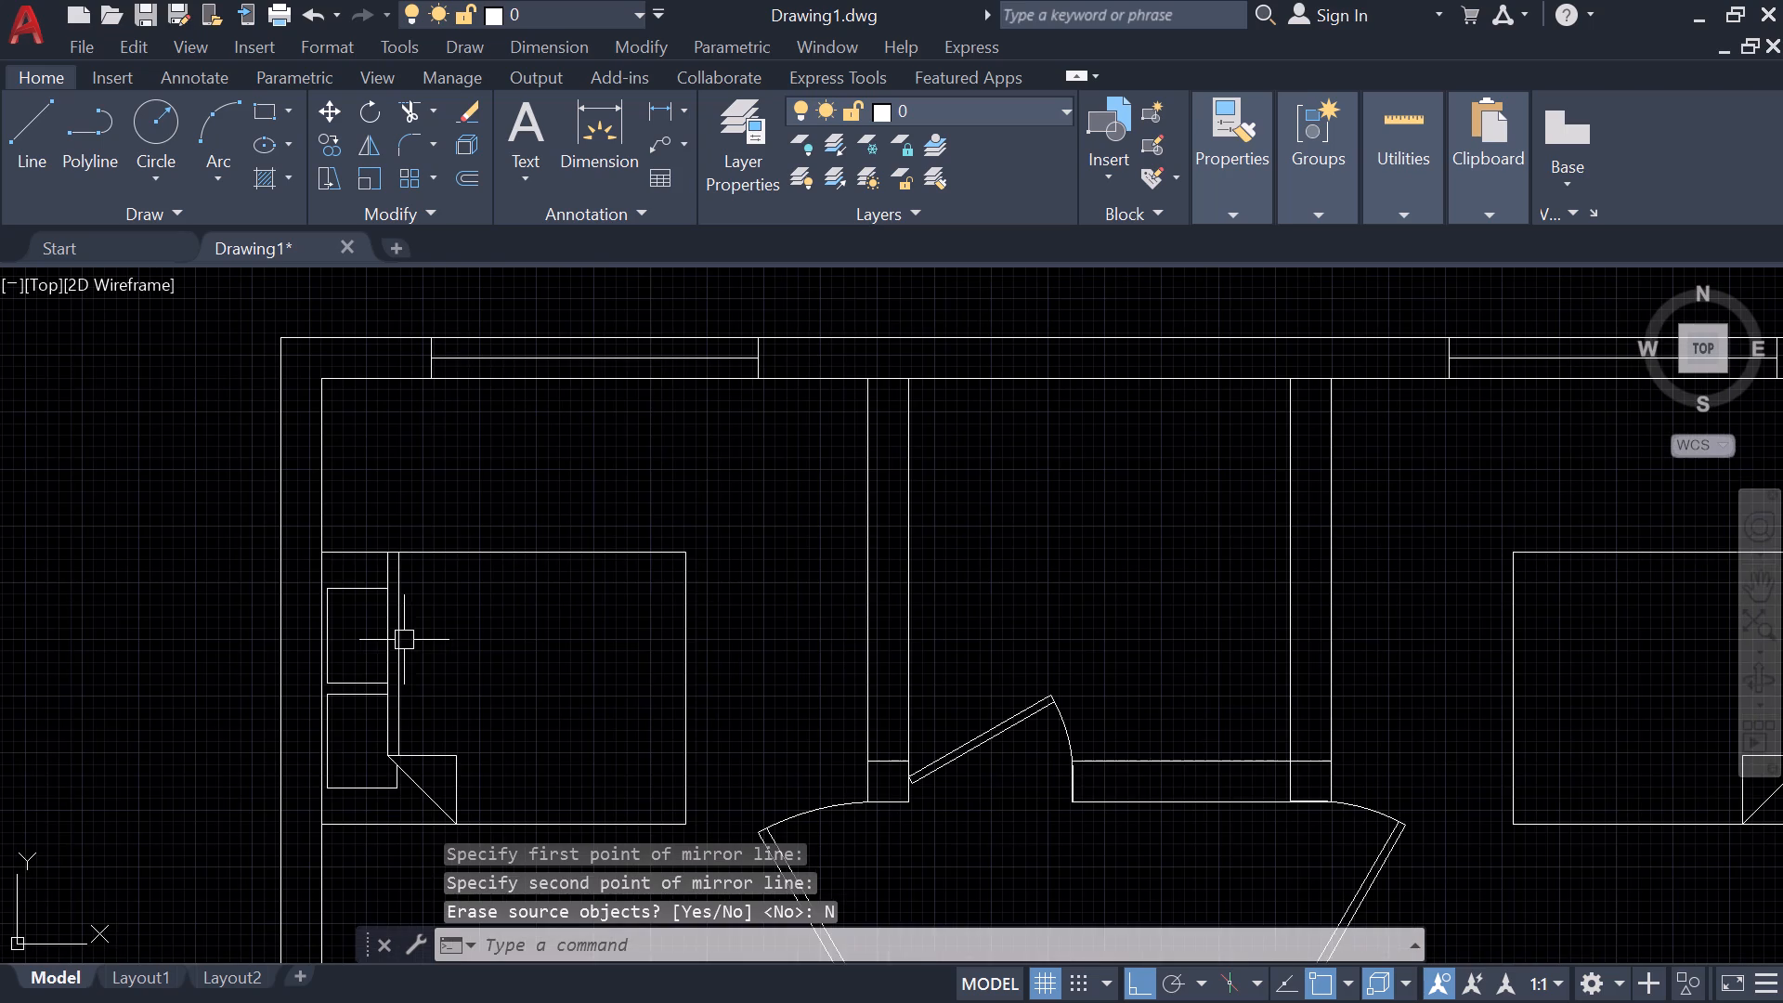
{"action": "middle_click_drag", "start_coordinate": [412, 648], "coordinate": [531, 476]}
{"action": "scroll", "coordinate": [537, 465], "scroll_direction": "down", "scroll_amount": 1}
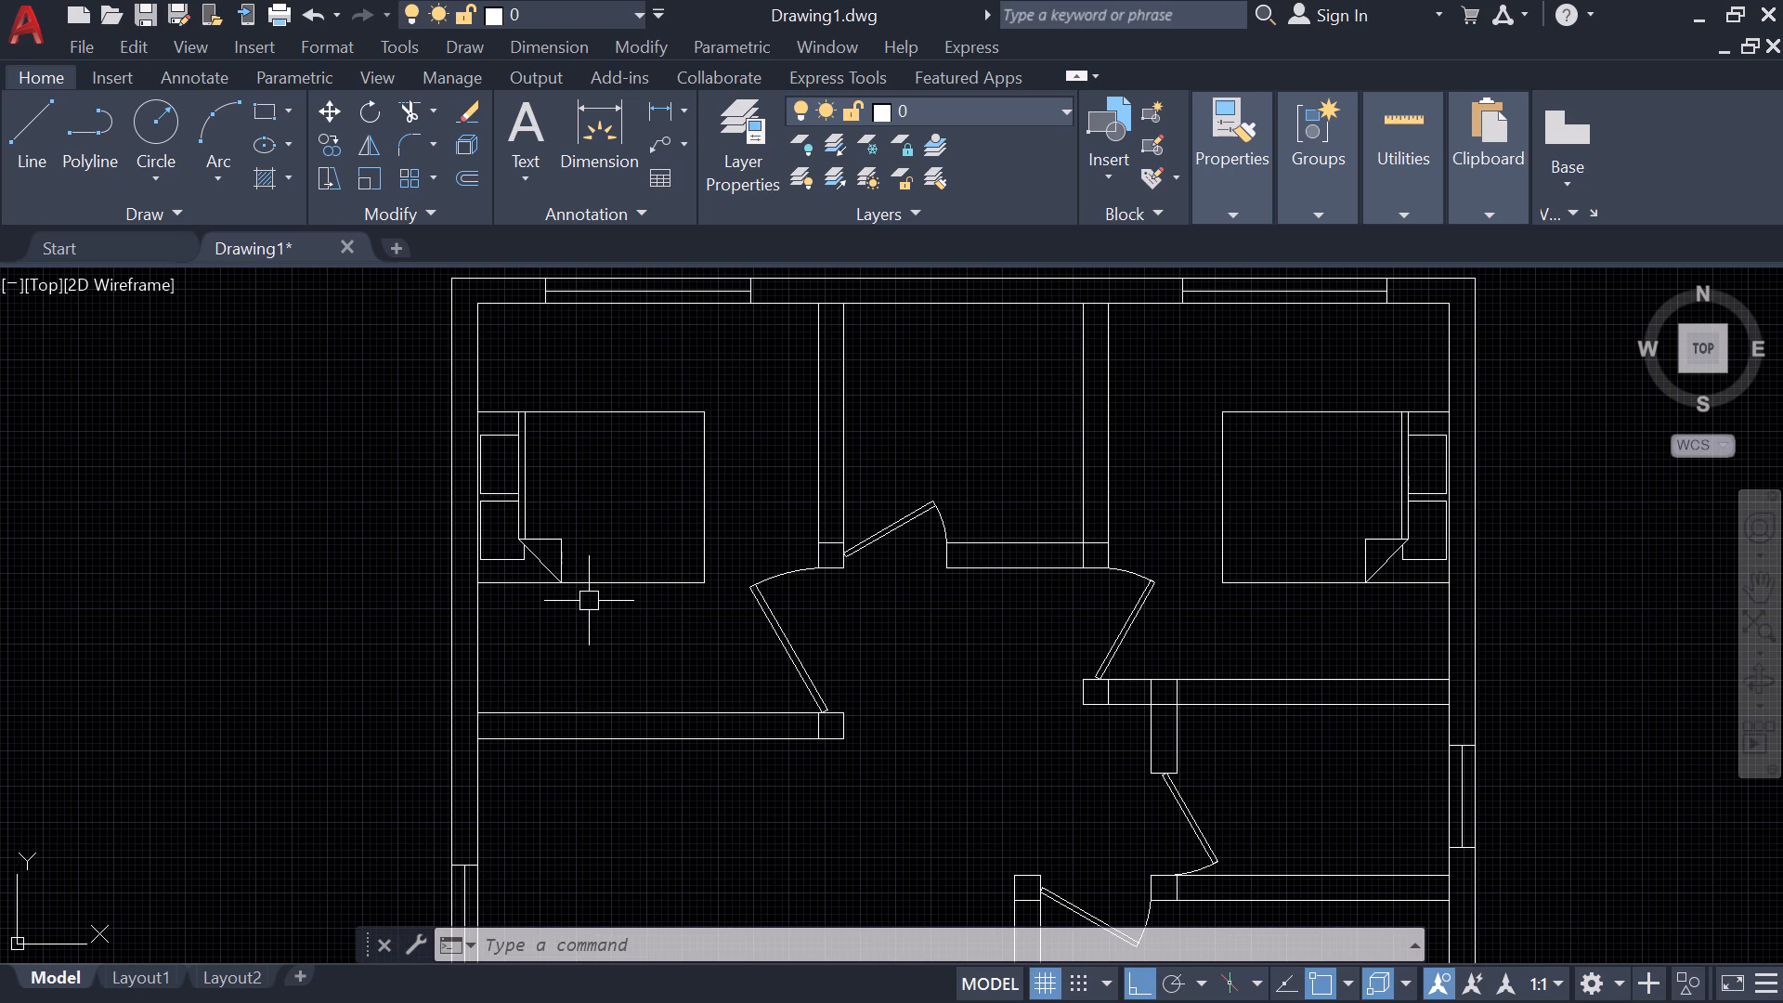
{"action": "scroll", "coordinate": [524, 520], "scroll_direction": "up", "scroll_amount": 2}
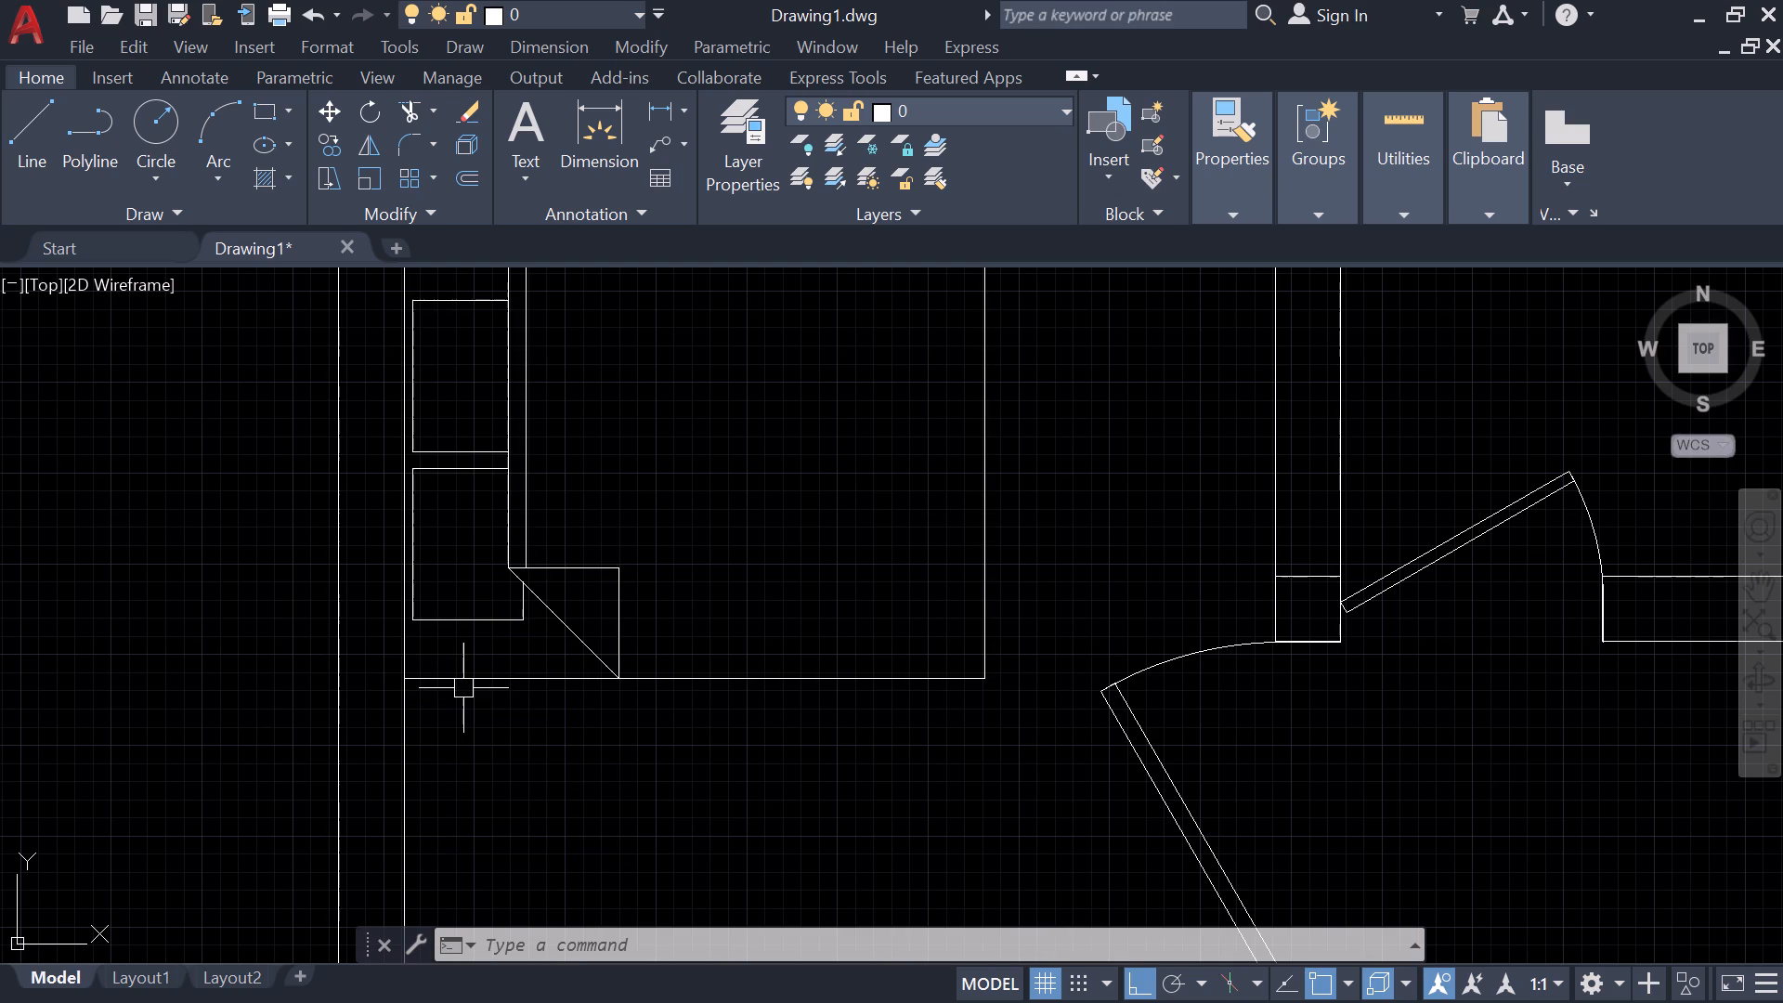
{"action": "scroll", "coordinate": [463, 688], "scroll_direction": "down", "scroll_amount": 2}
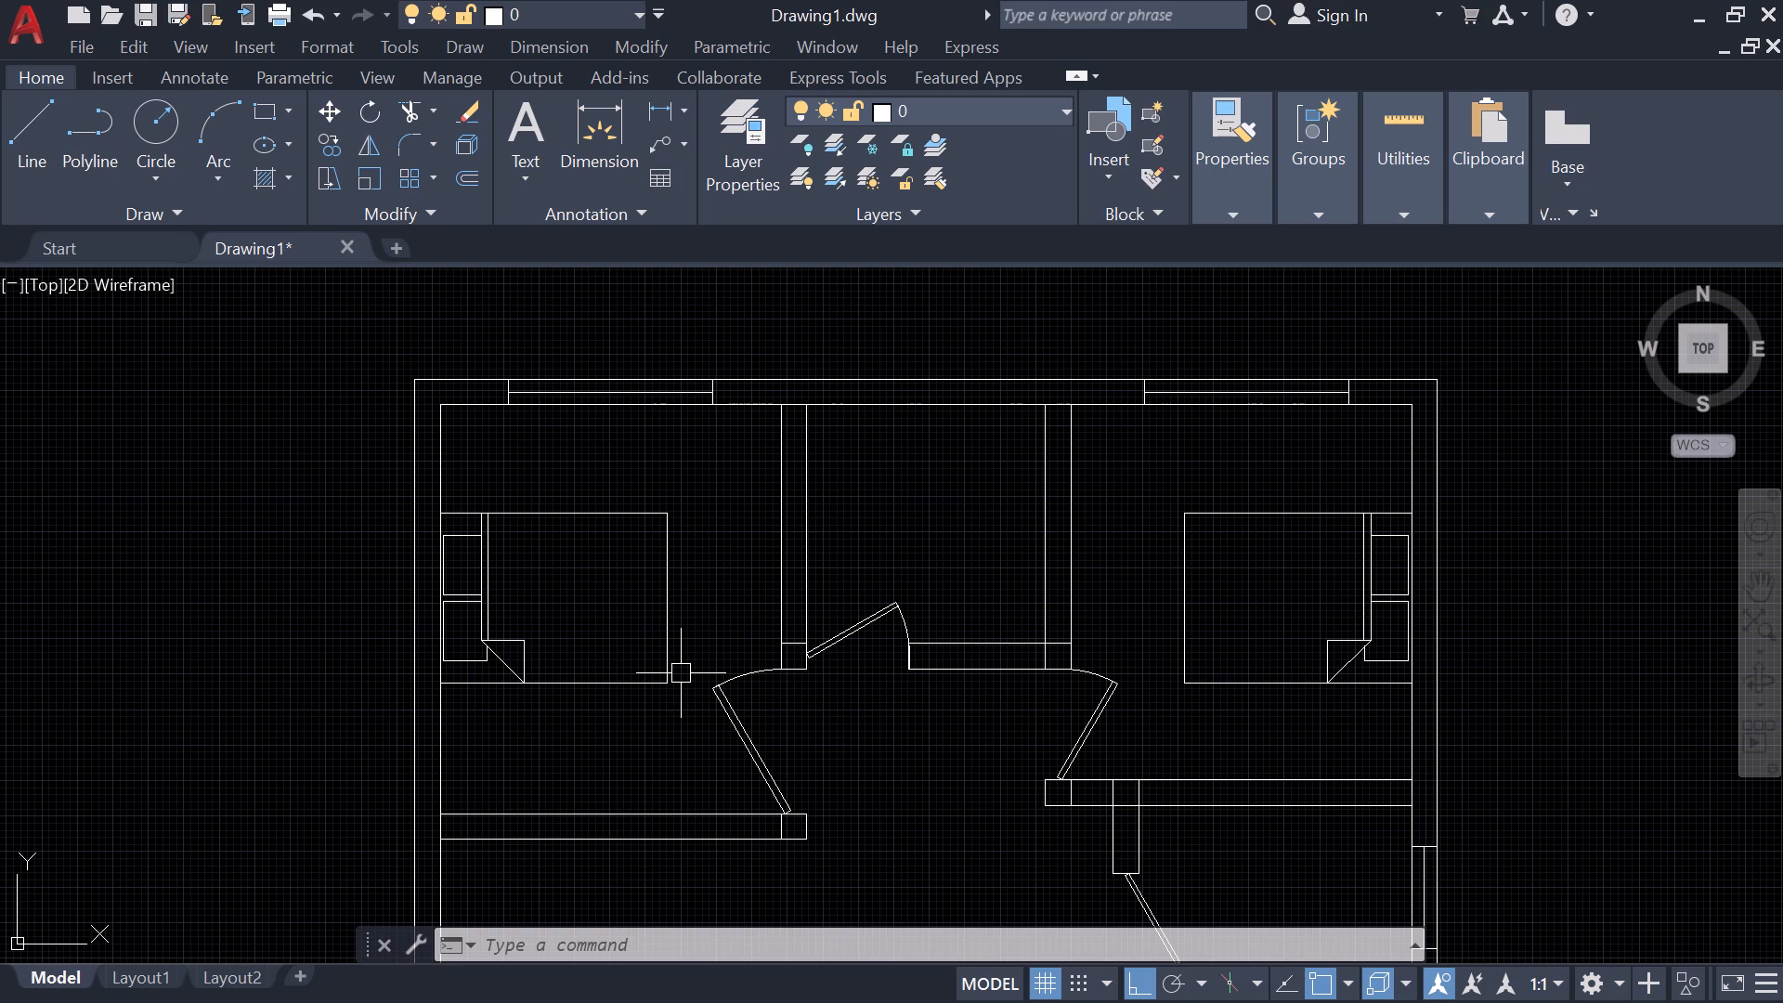
Rotate the toilet 90 degrees about a point on its tank so that its bowl faces east.
{"action": "scroll", "coordinate": [1069, 618], "scroll_direction": "down", "scroll_amount": 2}
{"action": "middle_click_drag", "start_coordinate": [1069, 618], "coordinate": [1033, 603]}
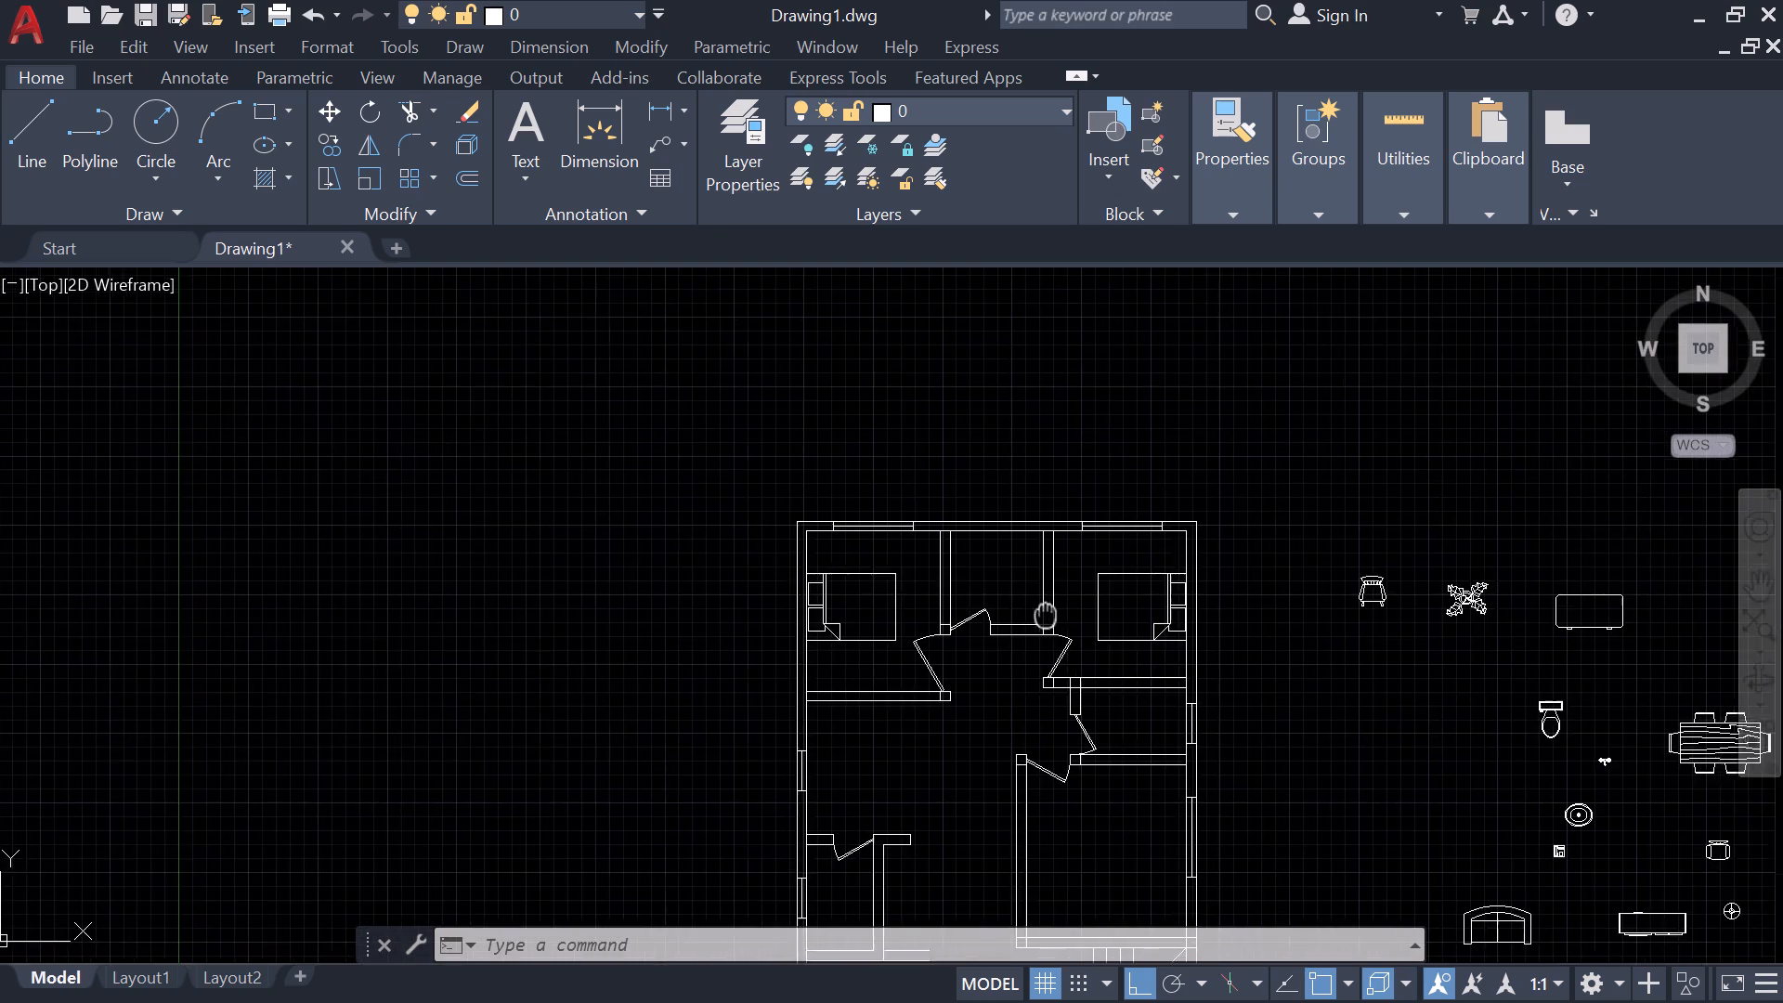
{"action": "middle_click_drag", "start_coordinate": [1033, 603], "coordinate": [816, 344]}
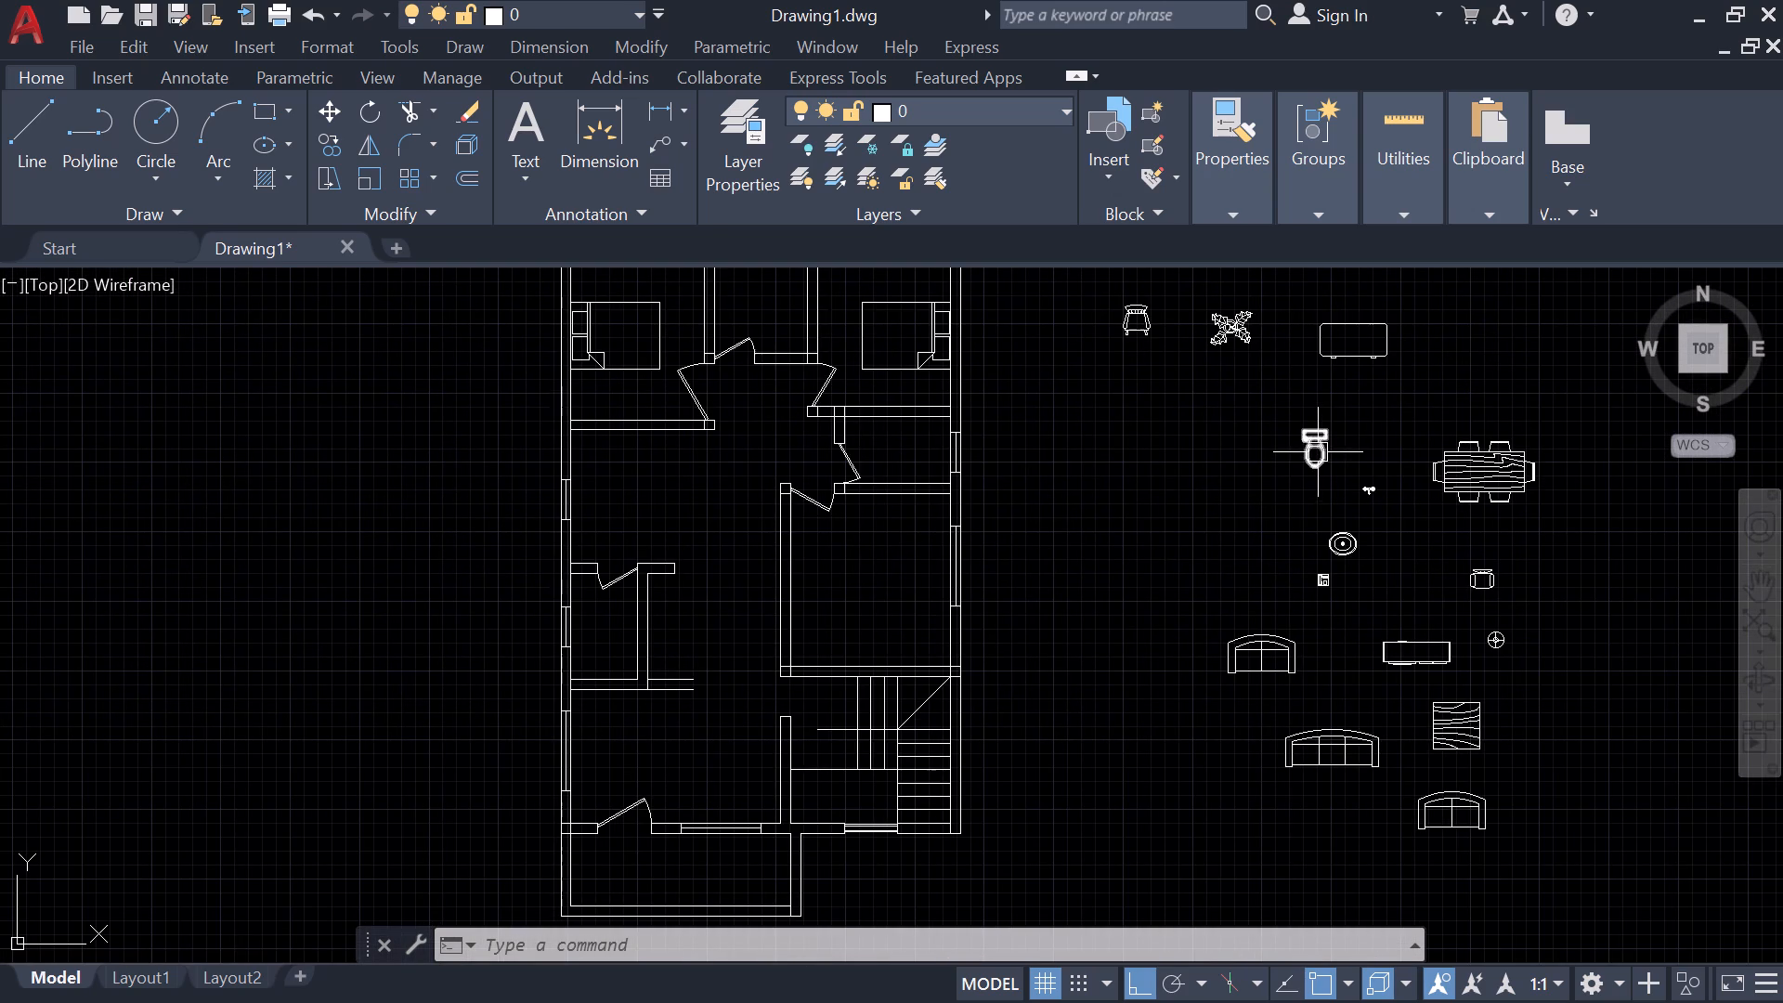
{"action": "left_click", "coordinate": [1318, 449]}
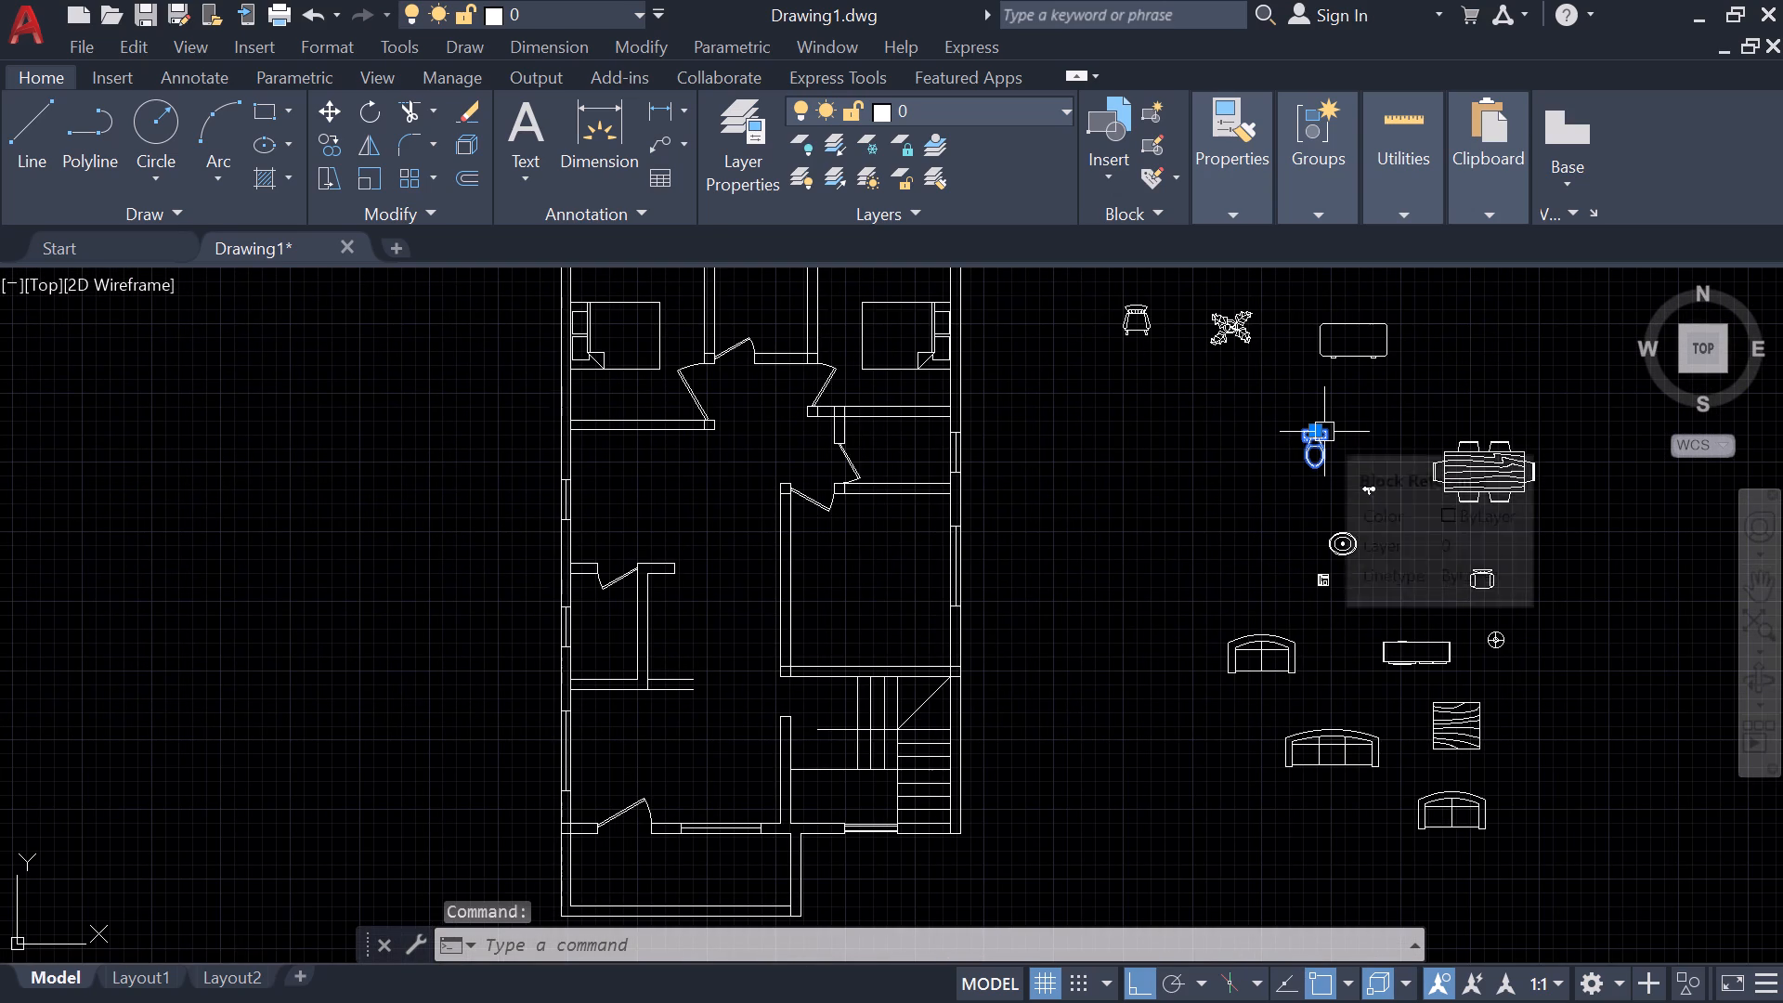
{"action": "type", "text": "ro"}
{"action": "key", "text": "Return"}
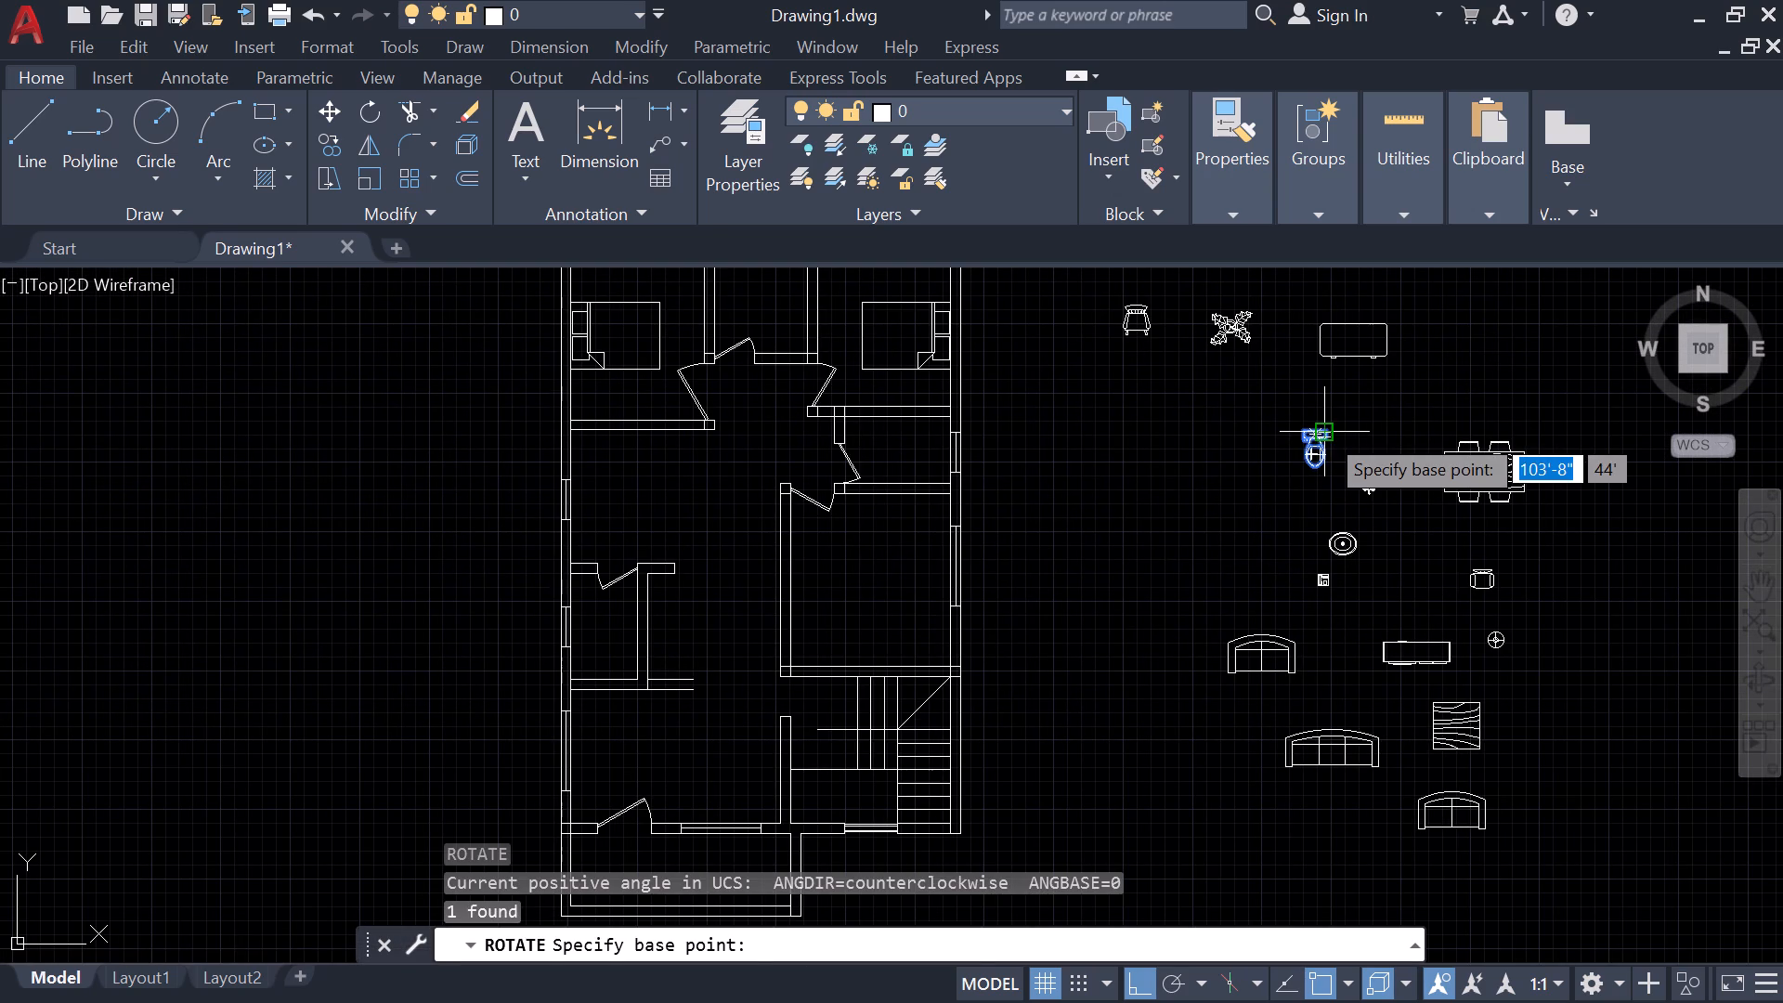
{"action": "left_click", "coordinate": [1324, 432]}
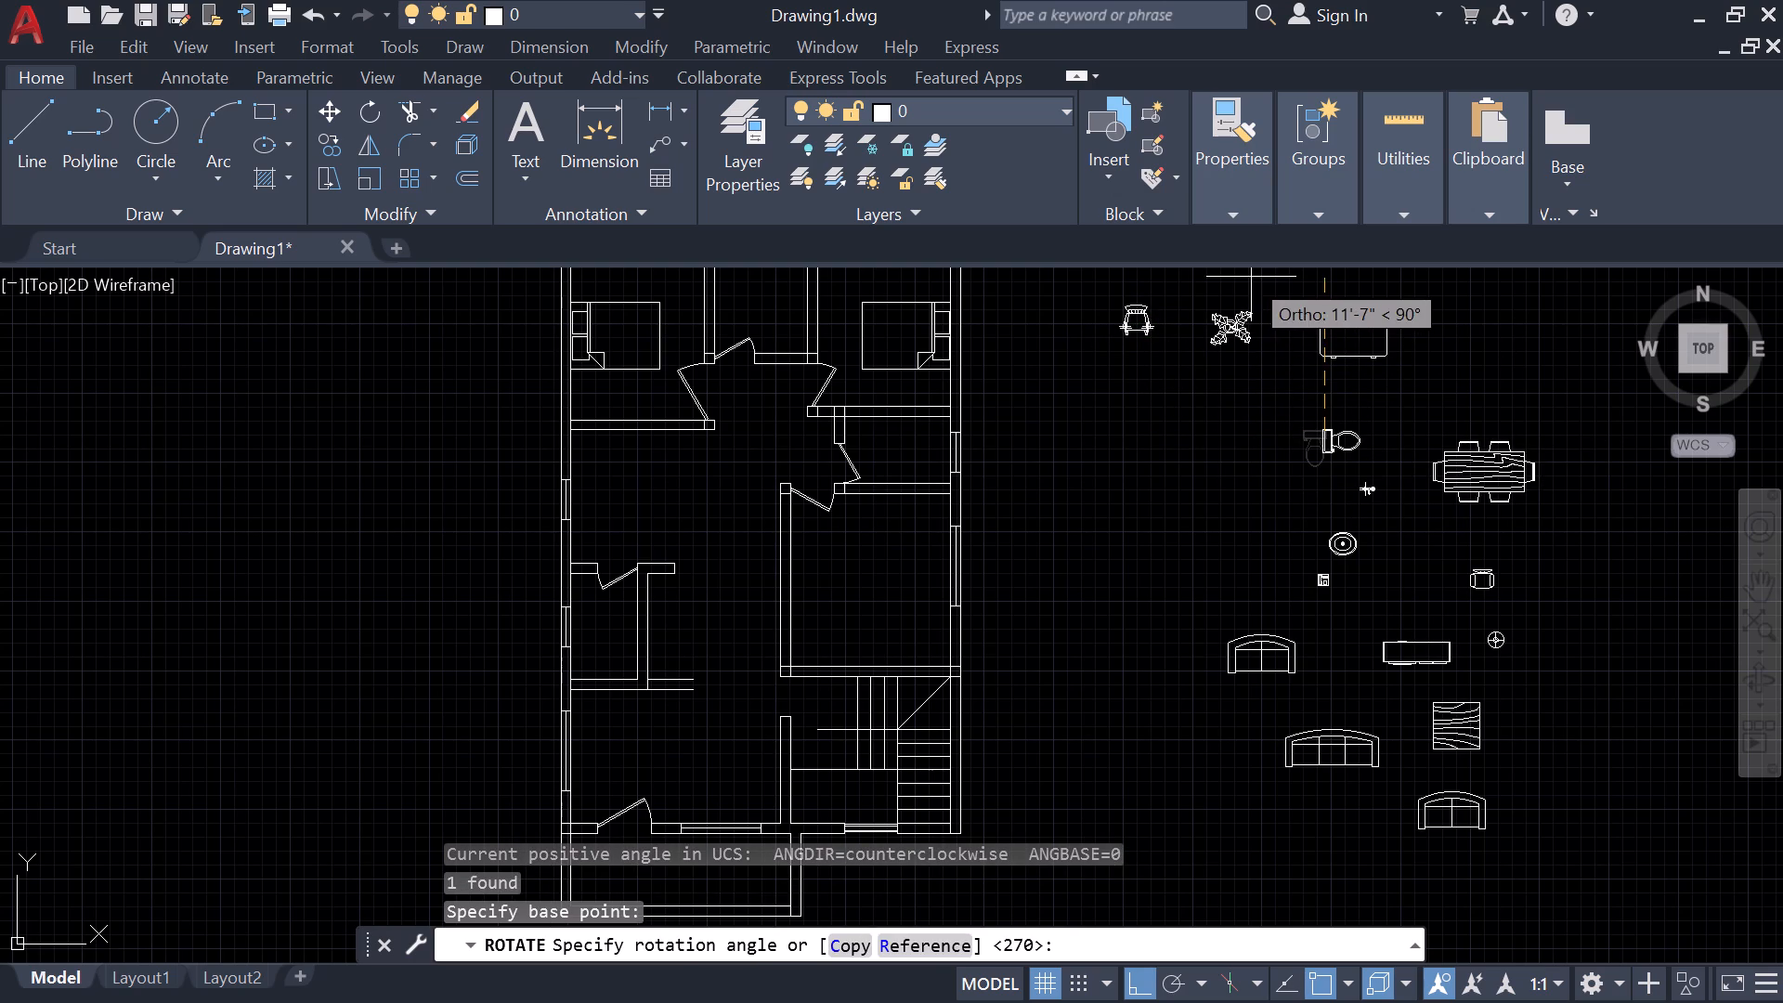
{"action": "left_click", "coordinate": [1346, 390]}
Move the toilet by its tank centre to the midpoint of the west wall in the room between the bedrooms.
{"action": "left_click", "coordinate": [1368, 452]}
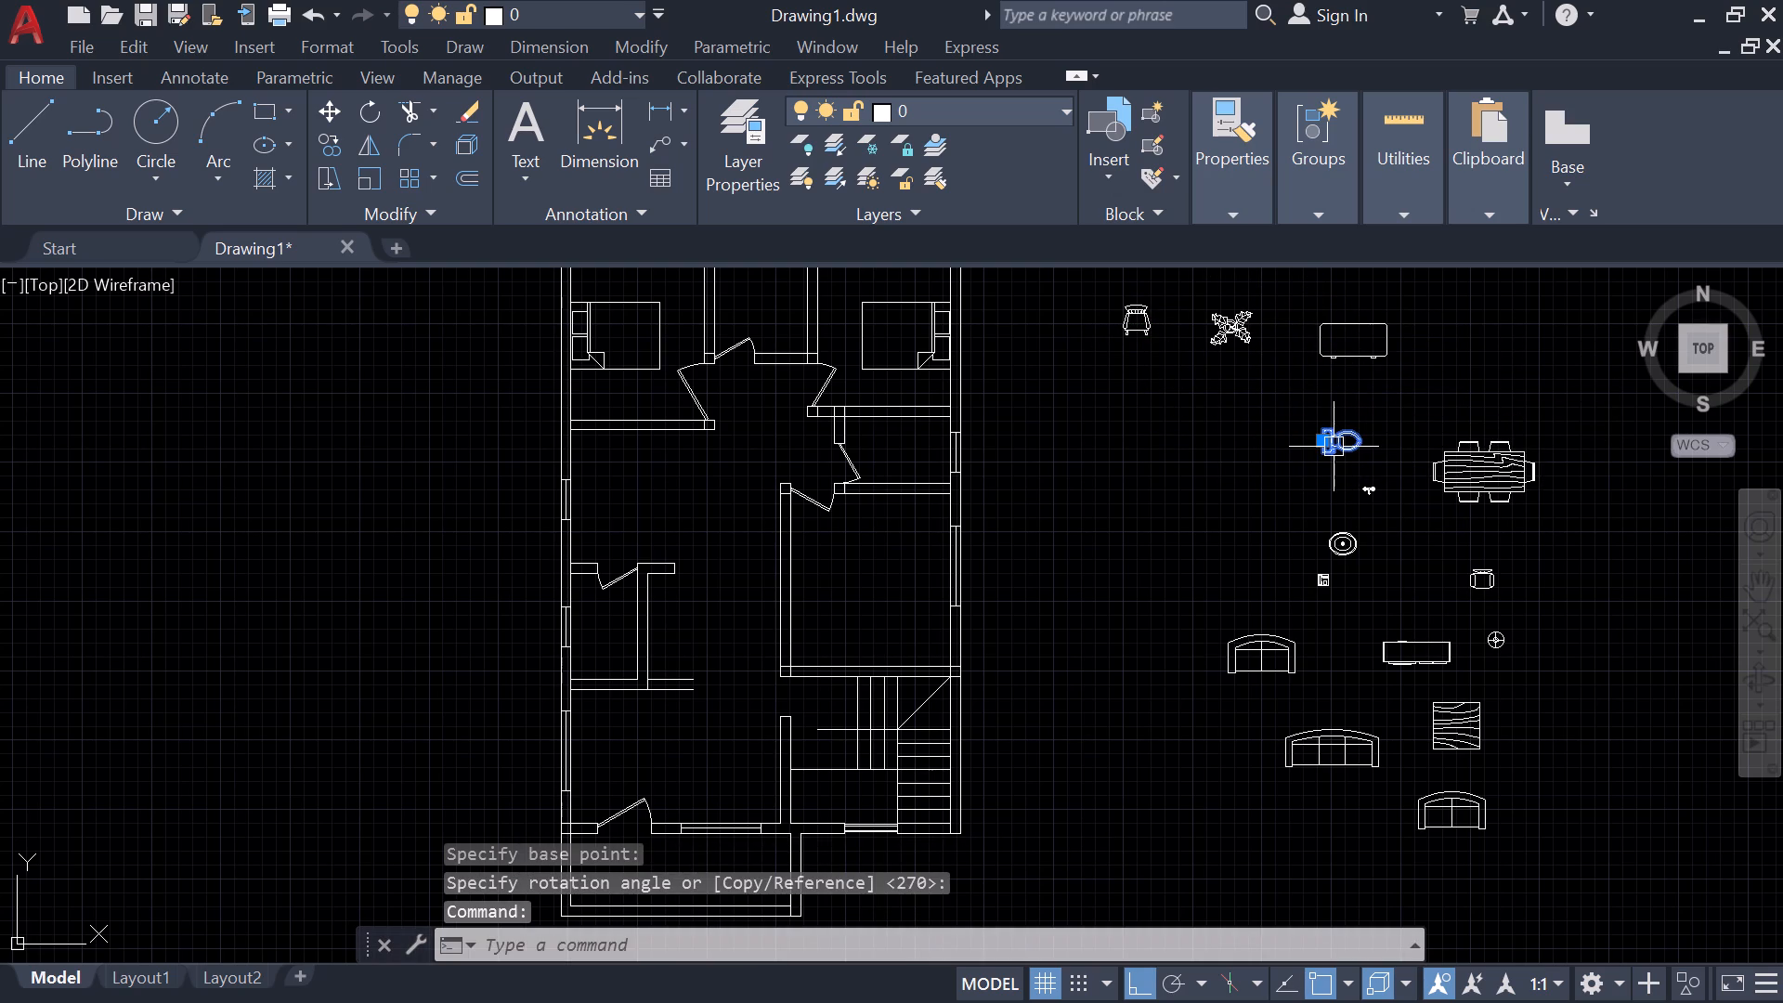
{"action": "type", "text": "m"}
{"action": "key", "text": "space"}
{"action": "scroll", "coordinate": [1322, 446], "scroll_direction": "up", "scroll_amount": 6}
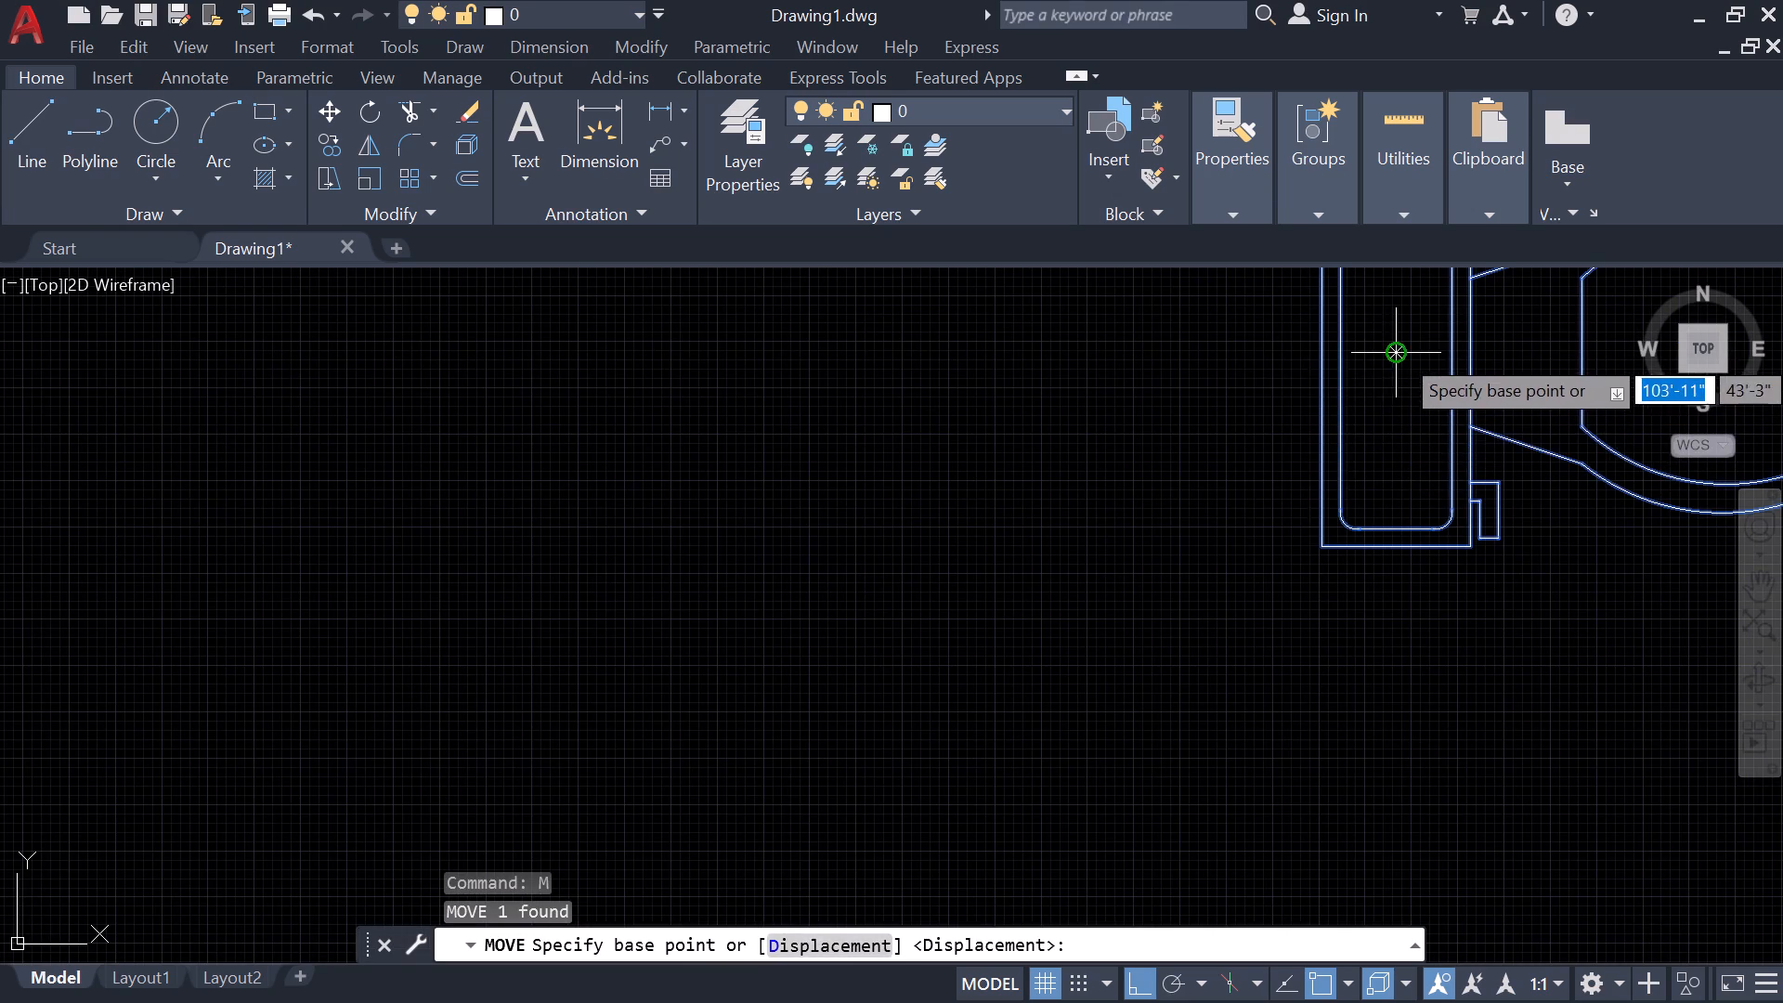
{"action": "left_click", "coordinate": [1399, 353]}
{"action": "scroll", "coordinate": [820, 494], "scroll_direction": "down", "scroll_amount": 3}
{"action": "middle_click_drag", "start_coordinate": [748, 505], "coordinate": [1038, 942]}
{"action": "scroll", "coordinate": [698, 669], "scroll_direction": "down", "scroll_amount": 2}
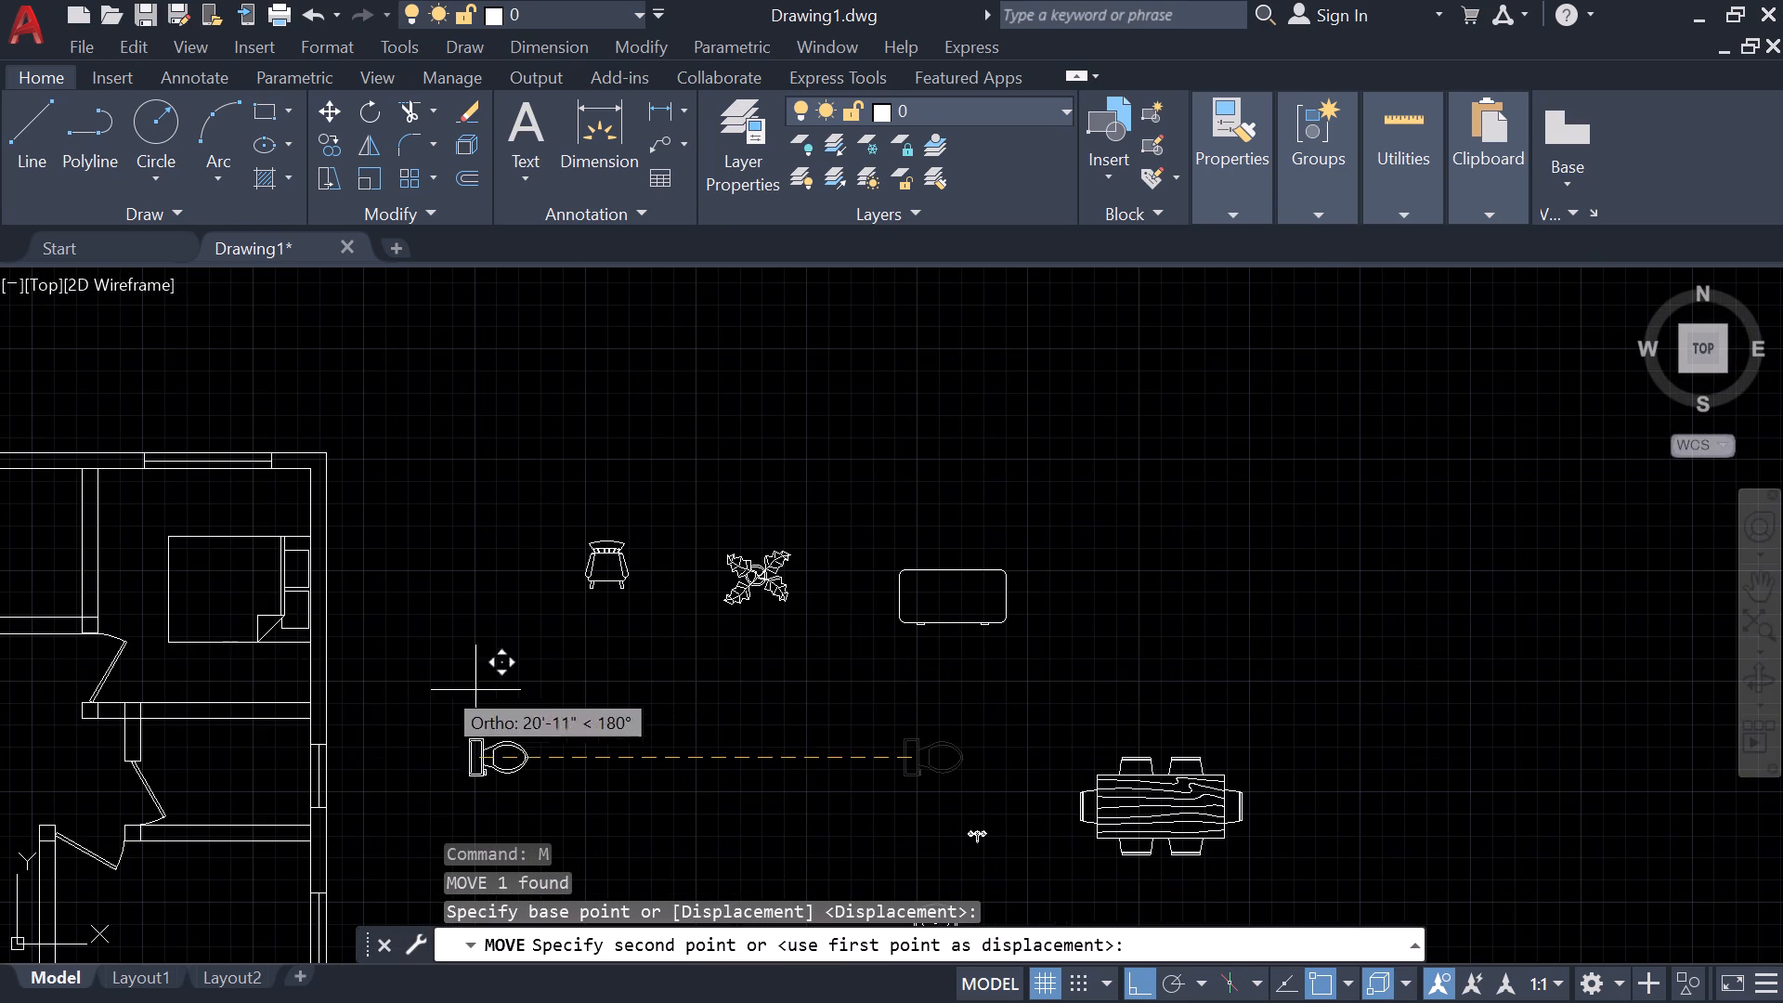
{"action": "middle_click_drag", "start_coordinate": [85, 577], "coordinate": [398, 632]}
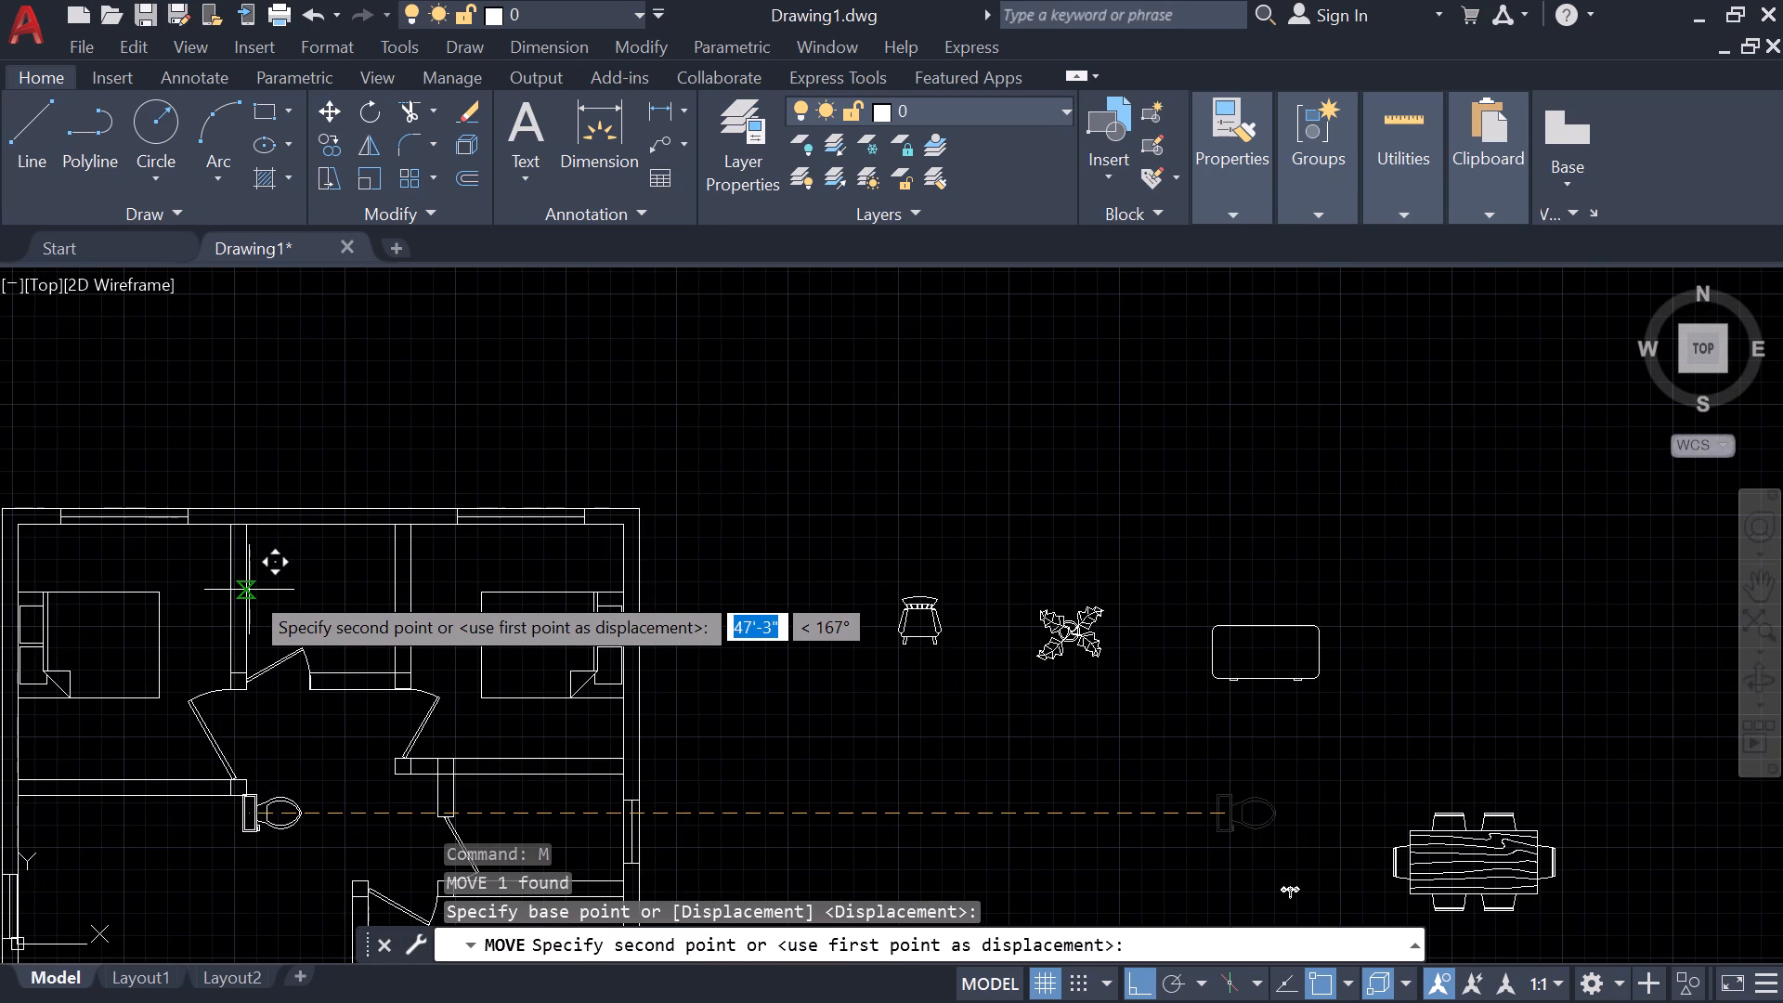
{"action": "left_click", "coordinate": [249, 590]}
Move the toilet by the back edge of its tank onto the inner face of the small bathroom's west wall.
{"action": "left_click", "coordinate": [249, 592]}
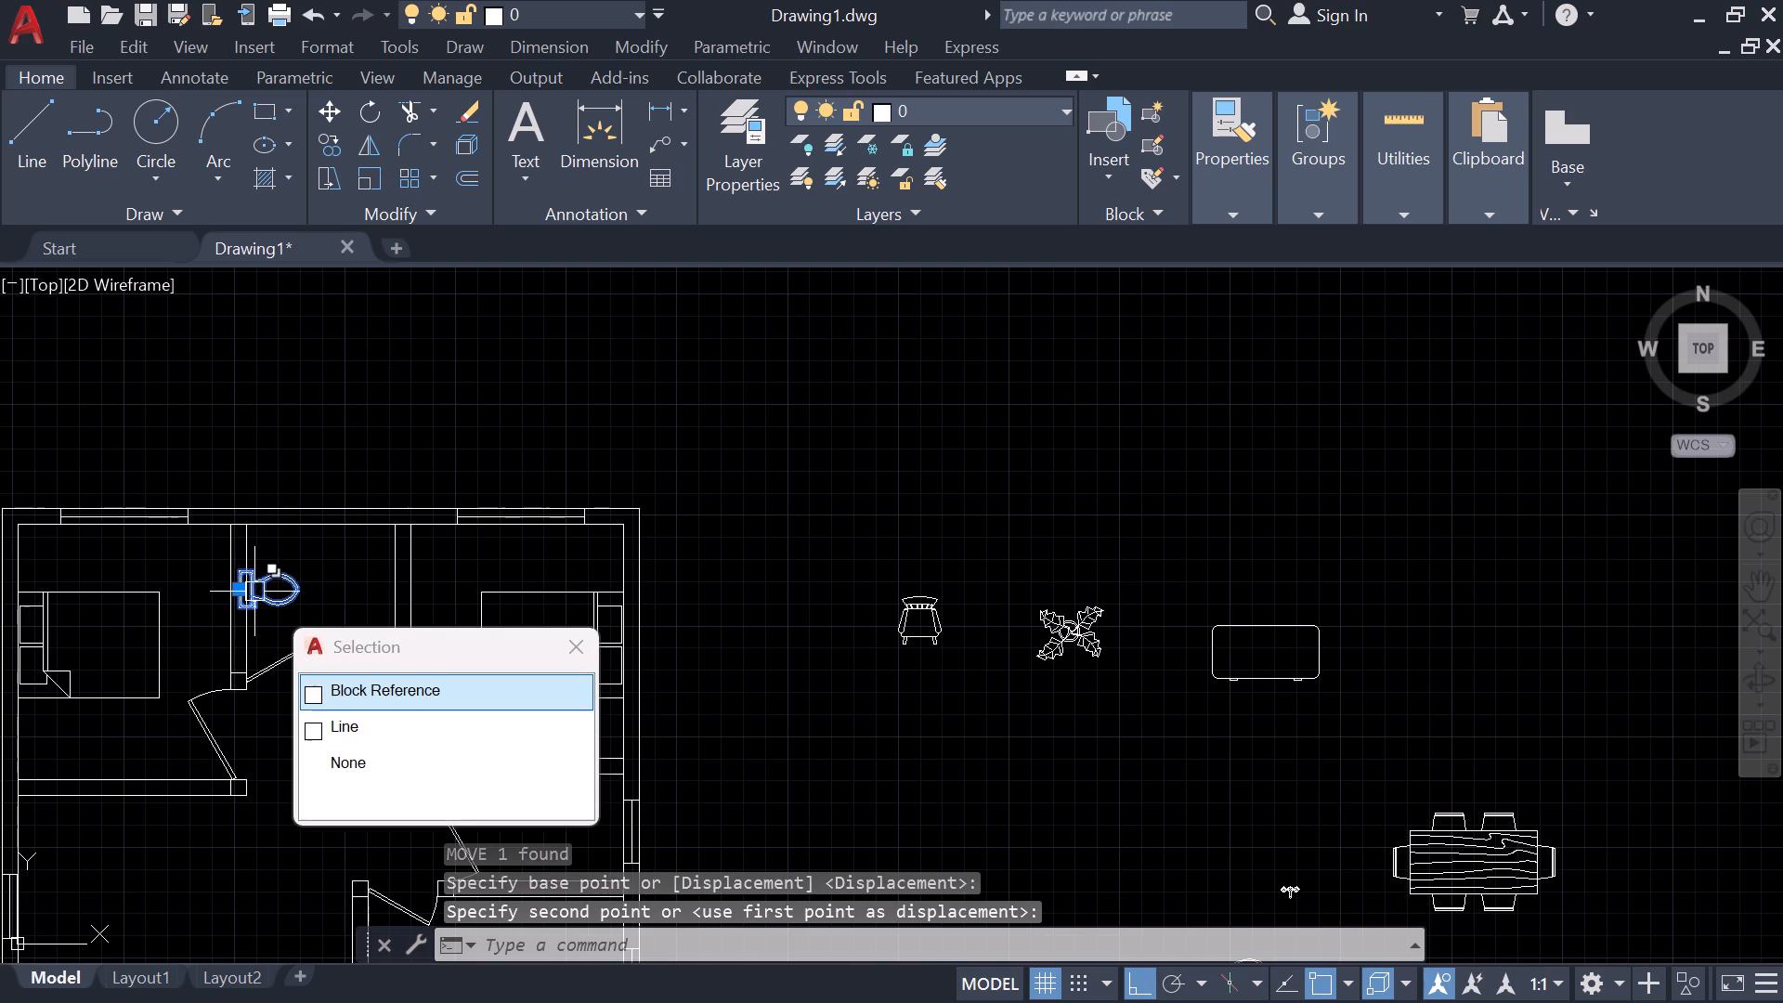
{"action": "type", "text": "m"}
{"action": "key", "text": "space"}
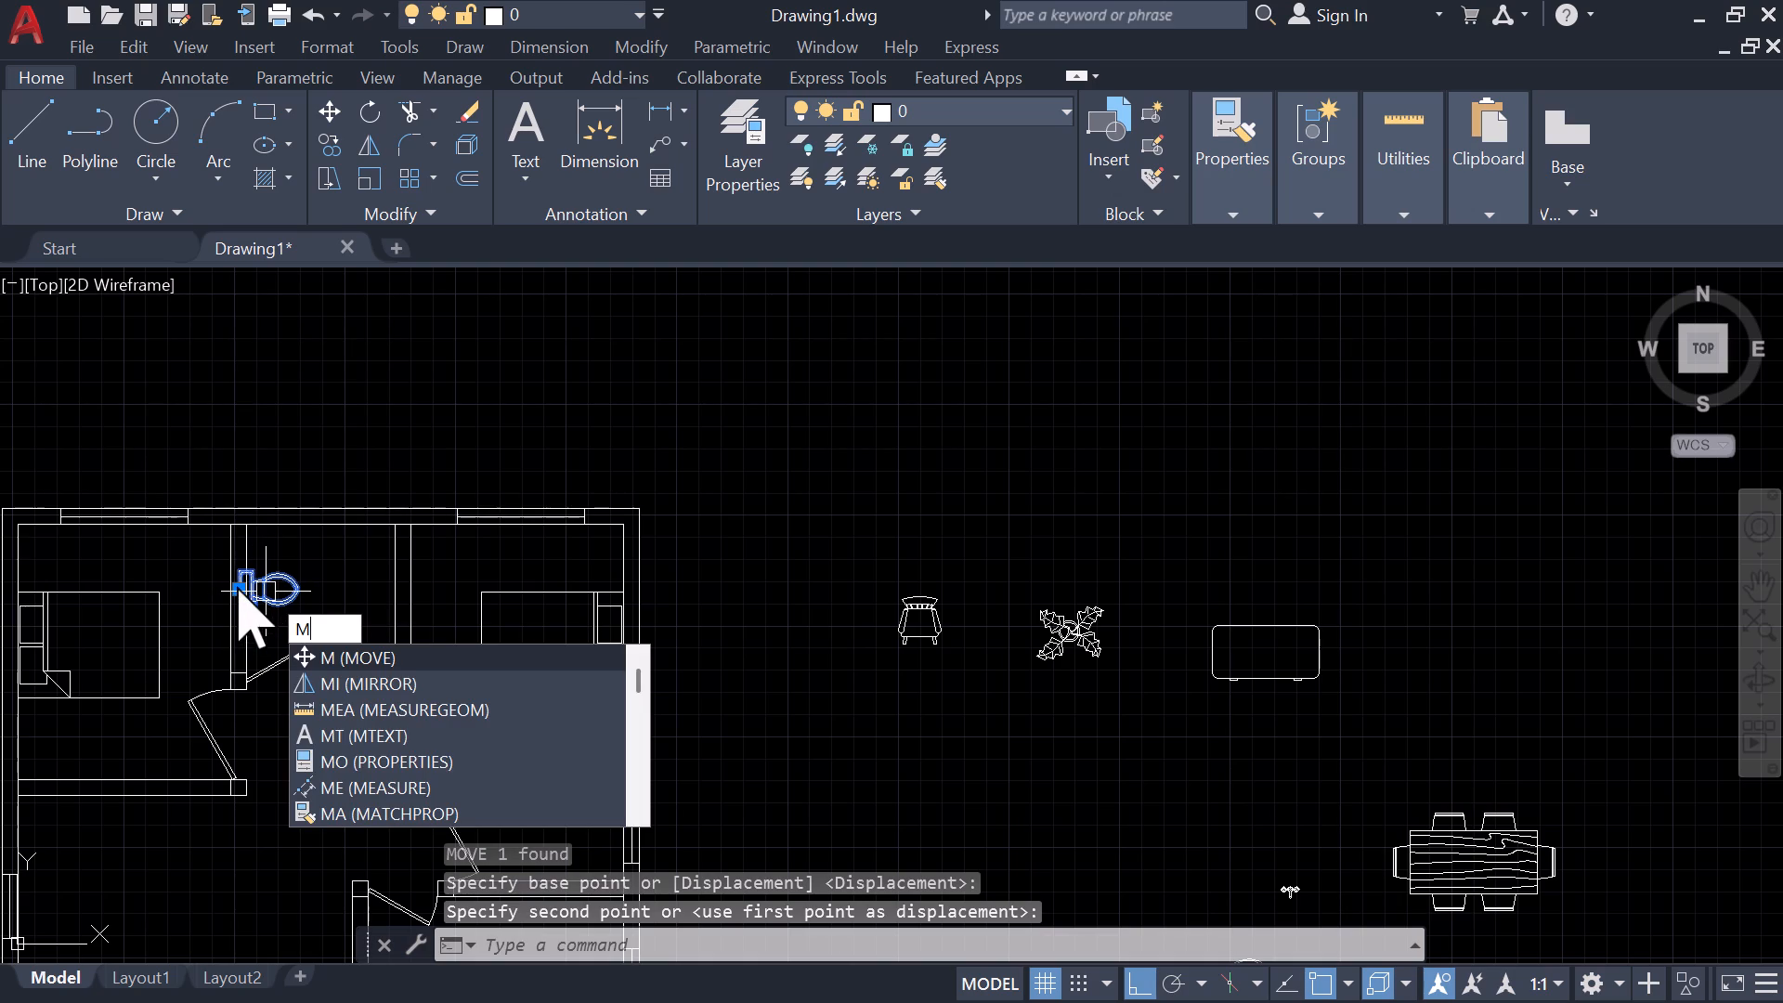
{"action": "key", "text": "space"}
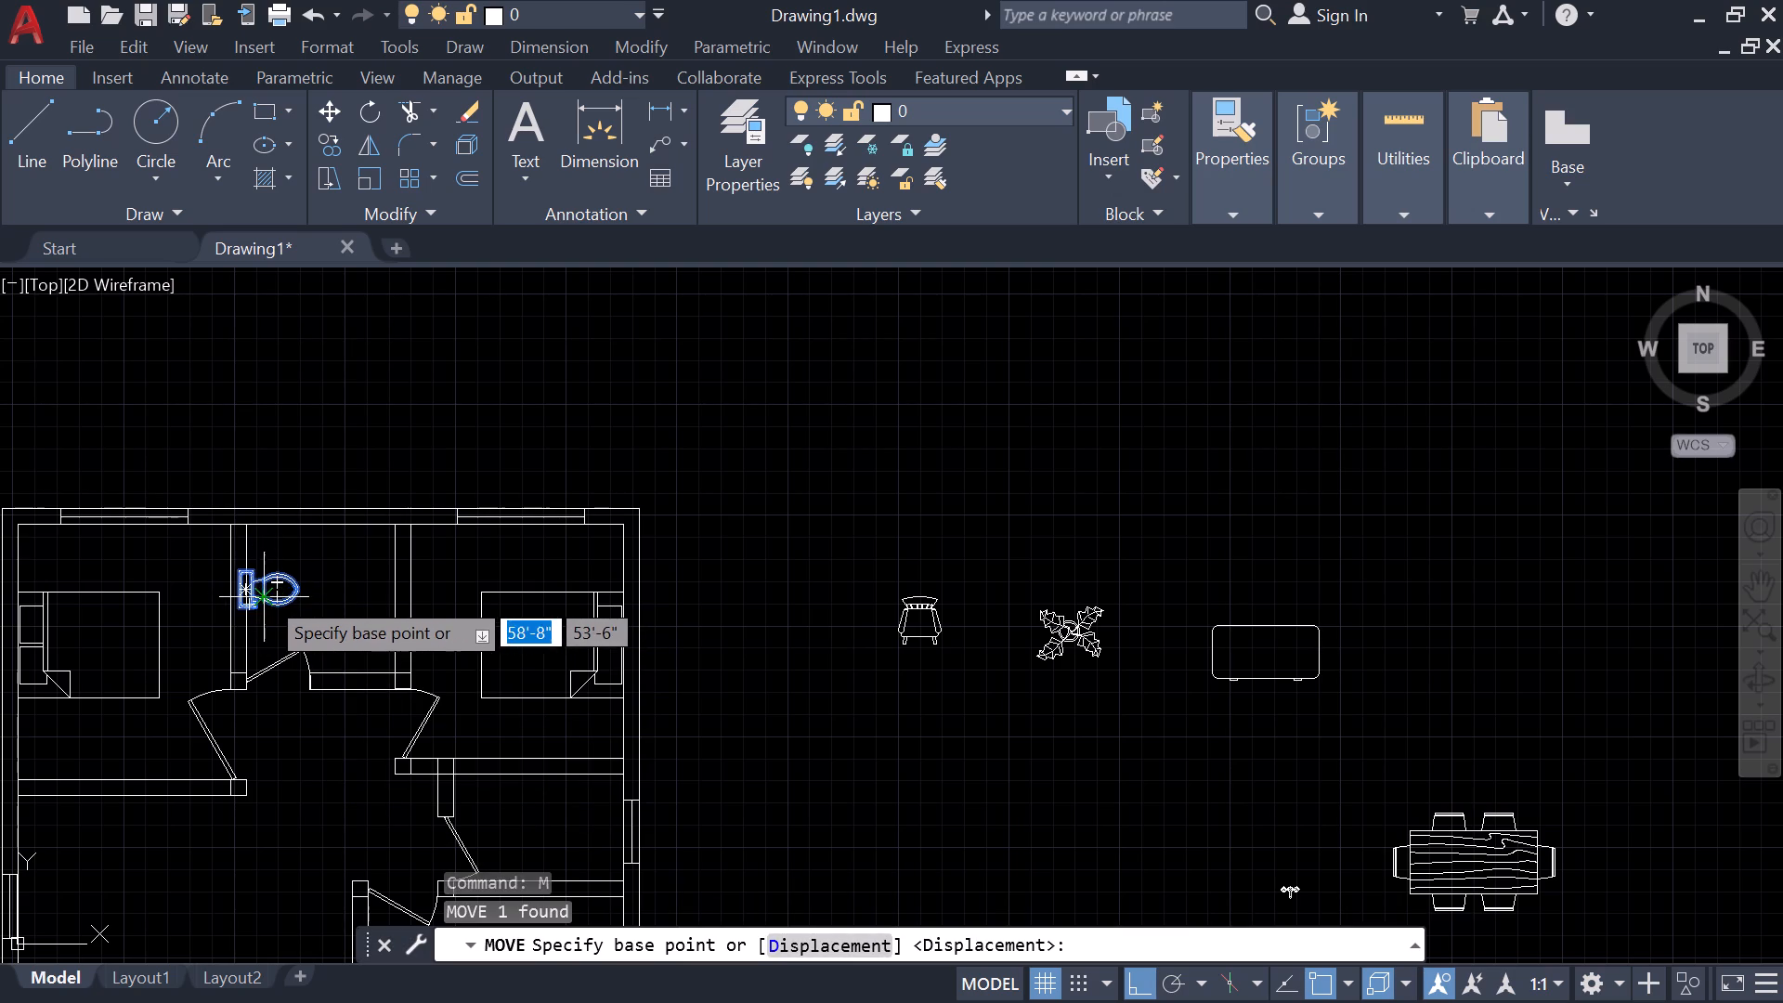
{"action": "scroll", "coordinate": [242, 589], "scroll_direction": "up", "scroll_amount": 11}
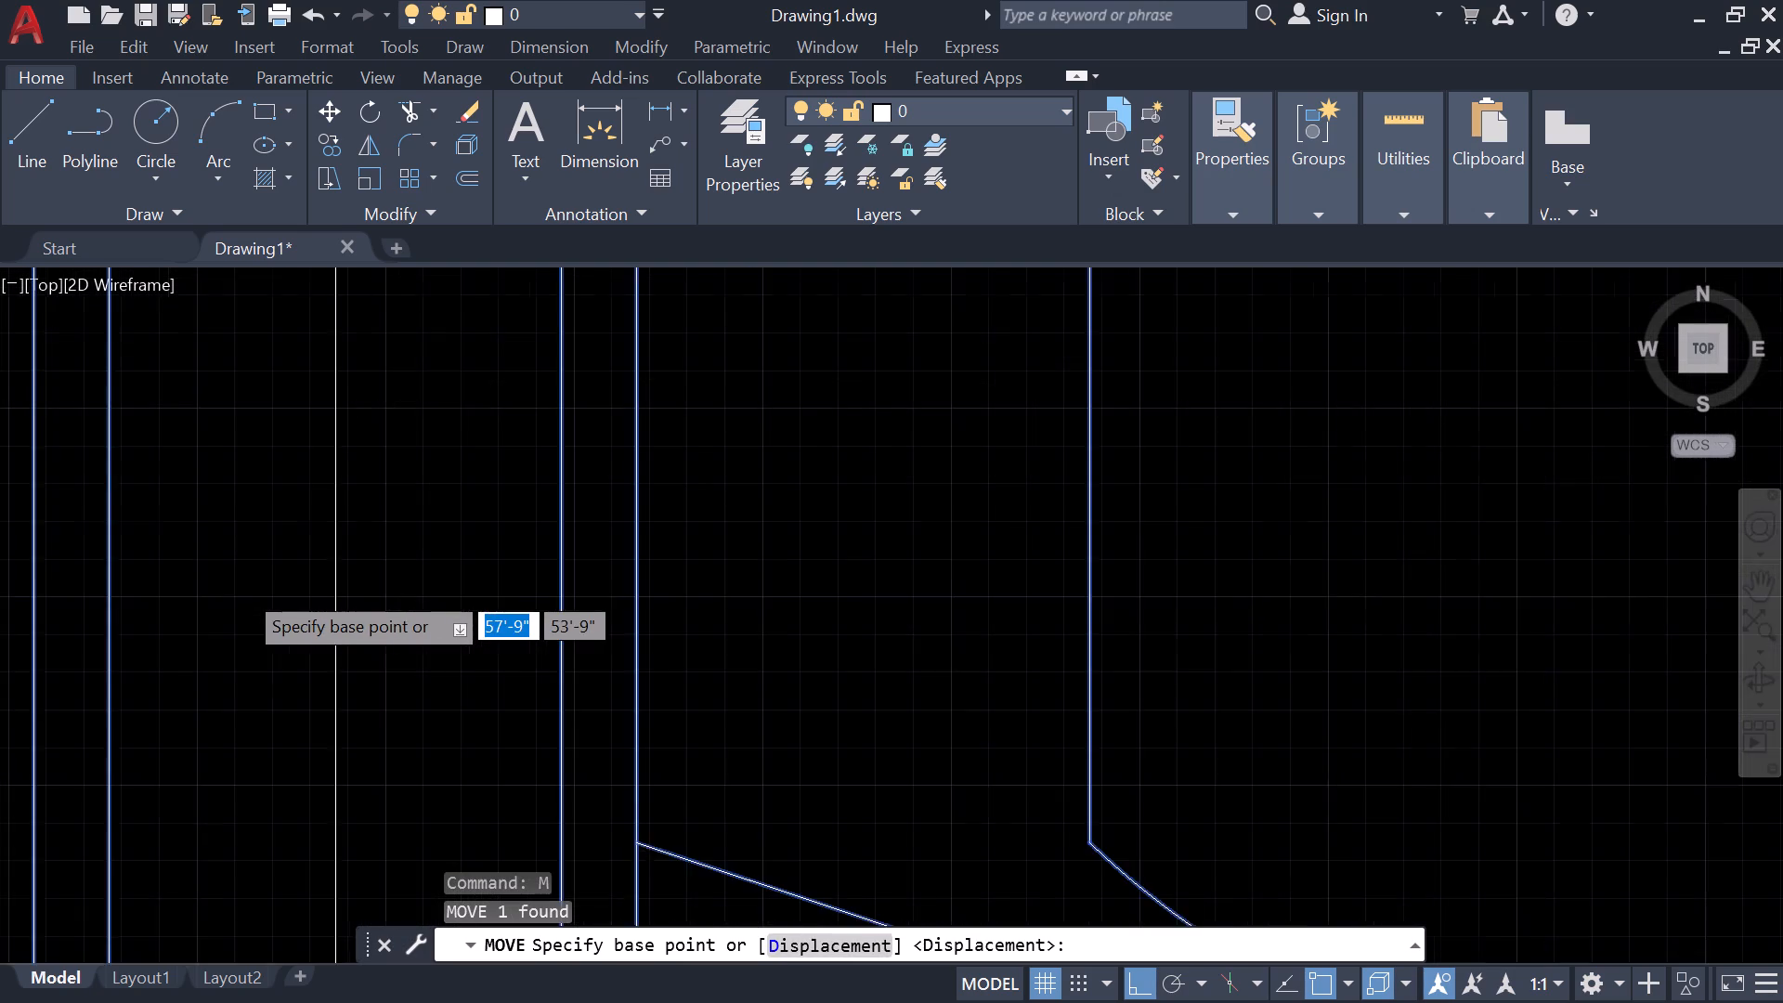
{"action": "scroll", "coordinate": [189, 581], "scroll_direction": "down", "scroll_amount": 3}
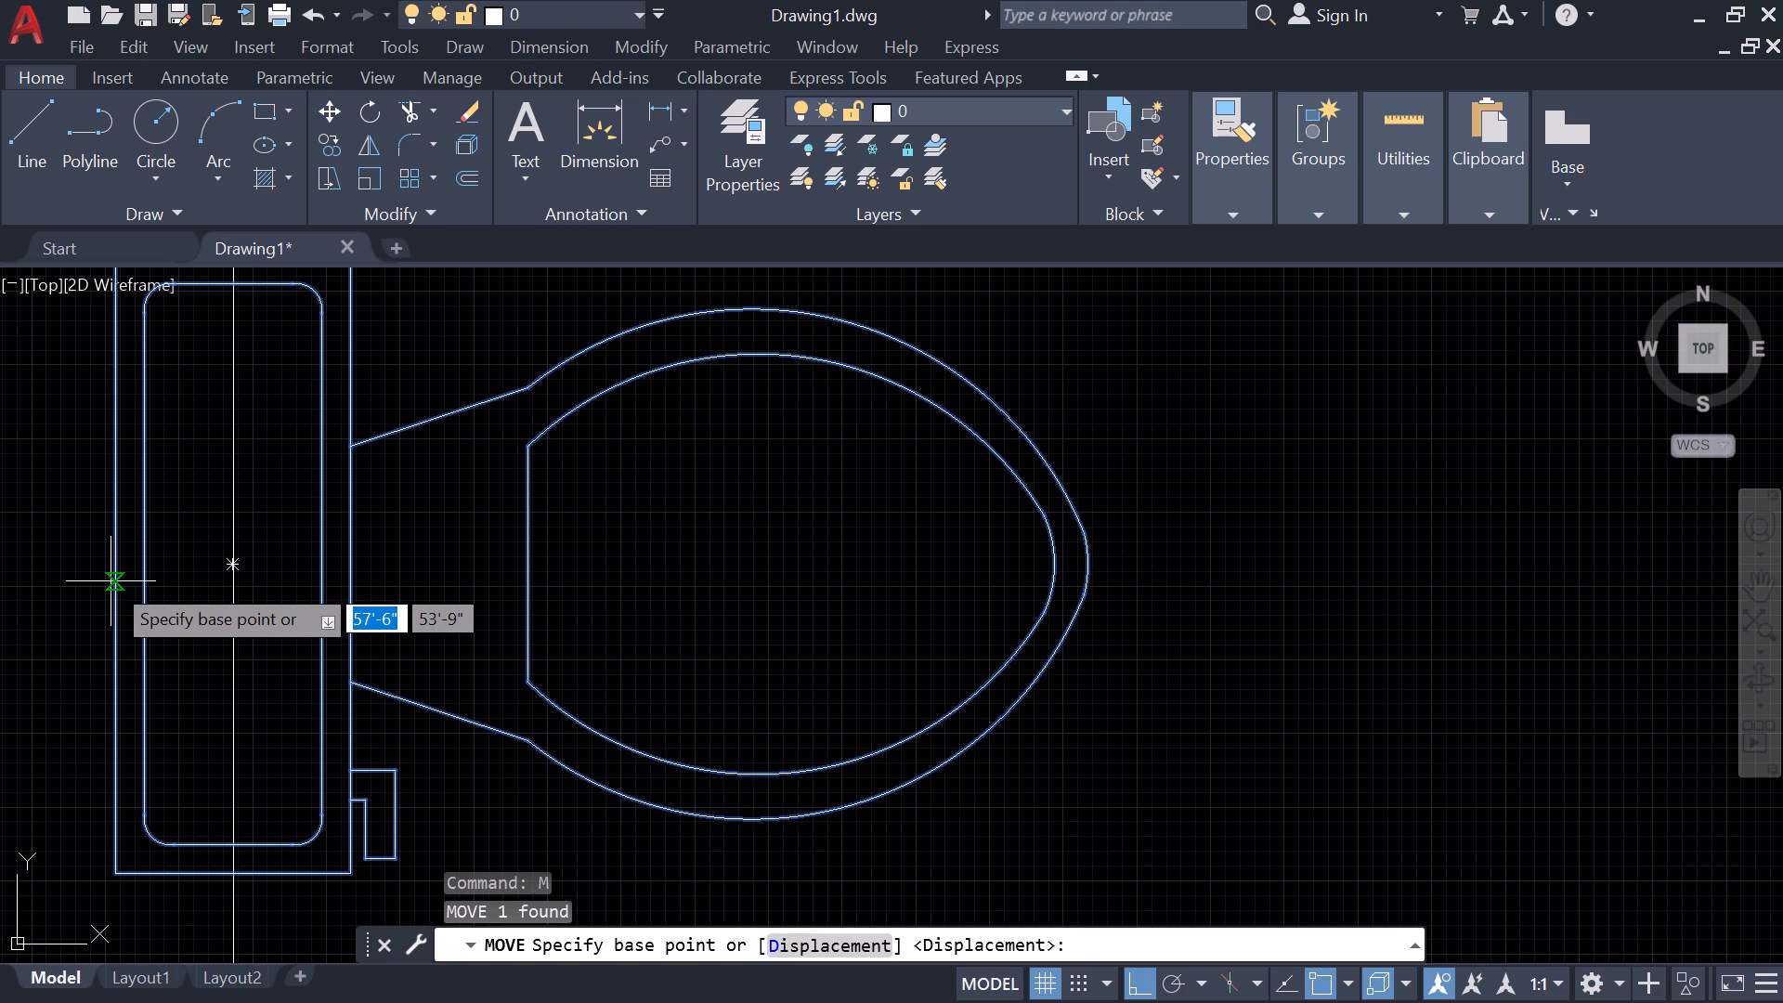
{"action": "left_click", "coordinate": [111, 581]}
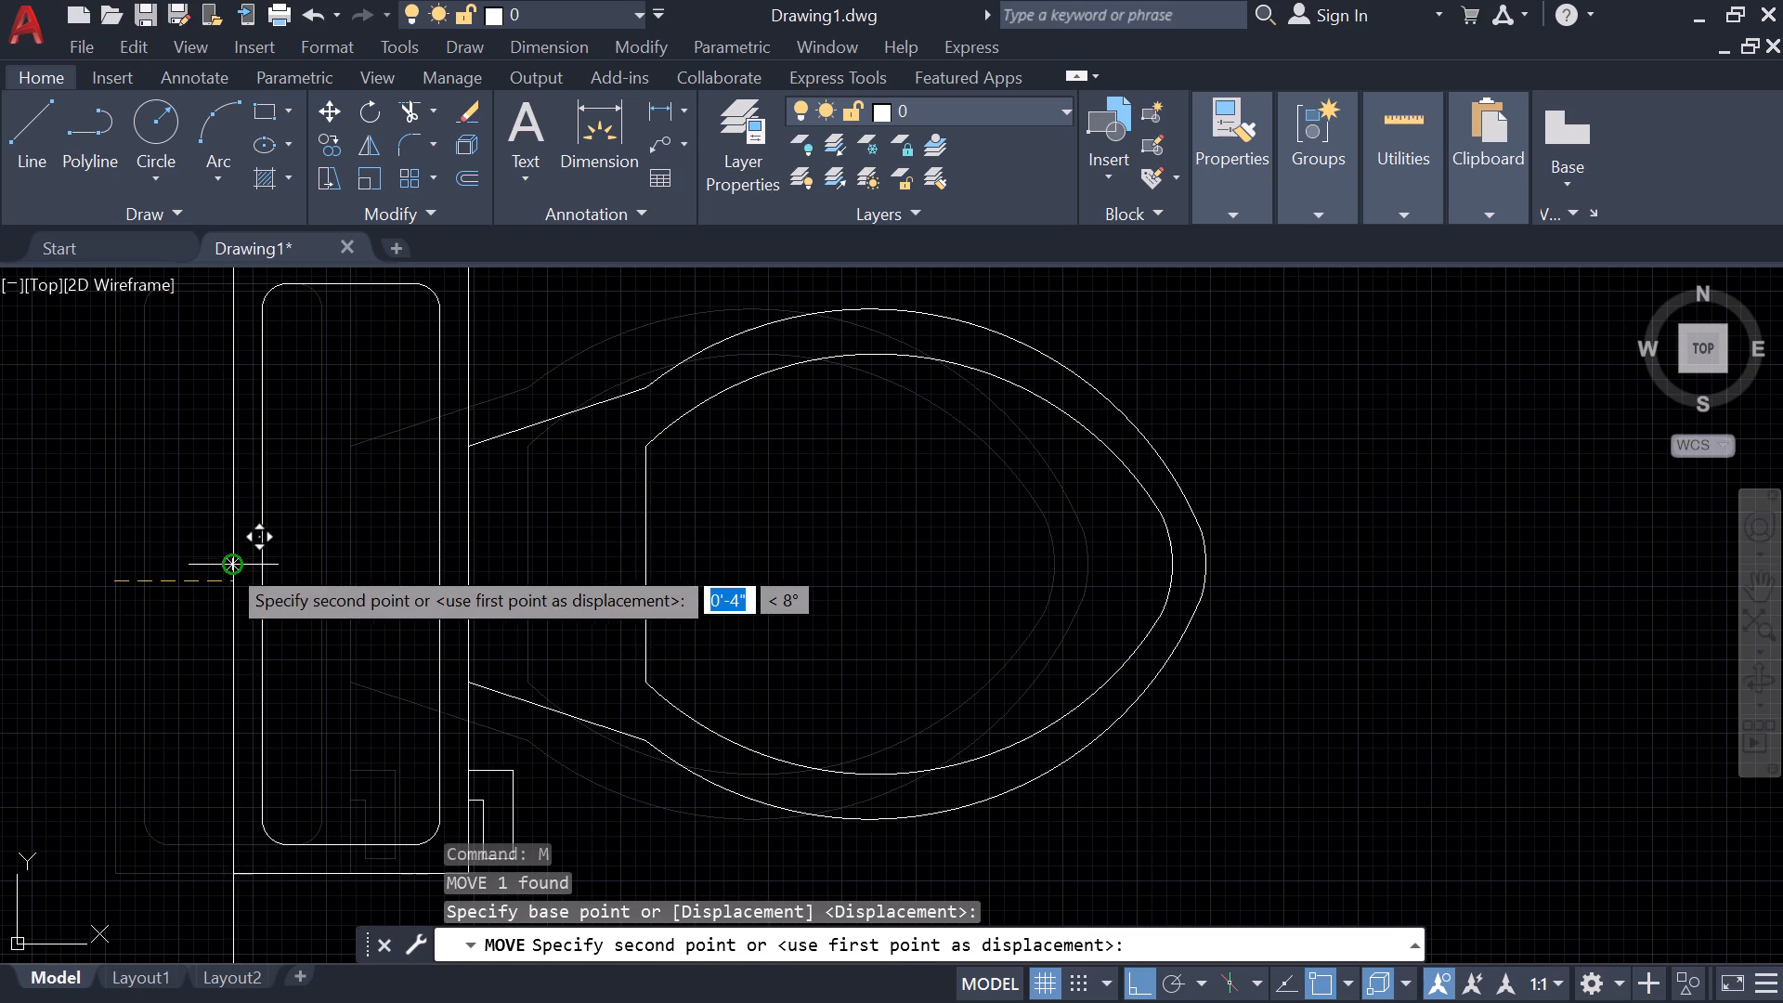
{"action": "left_click", "coordinate": [226, 563]}
{"action": "scroll", "coordinate": [414, 588], "scroll_direction": "down", "scroll_amount": 2}
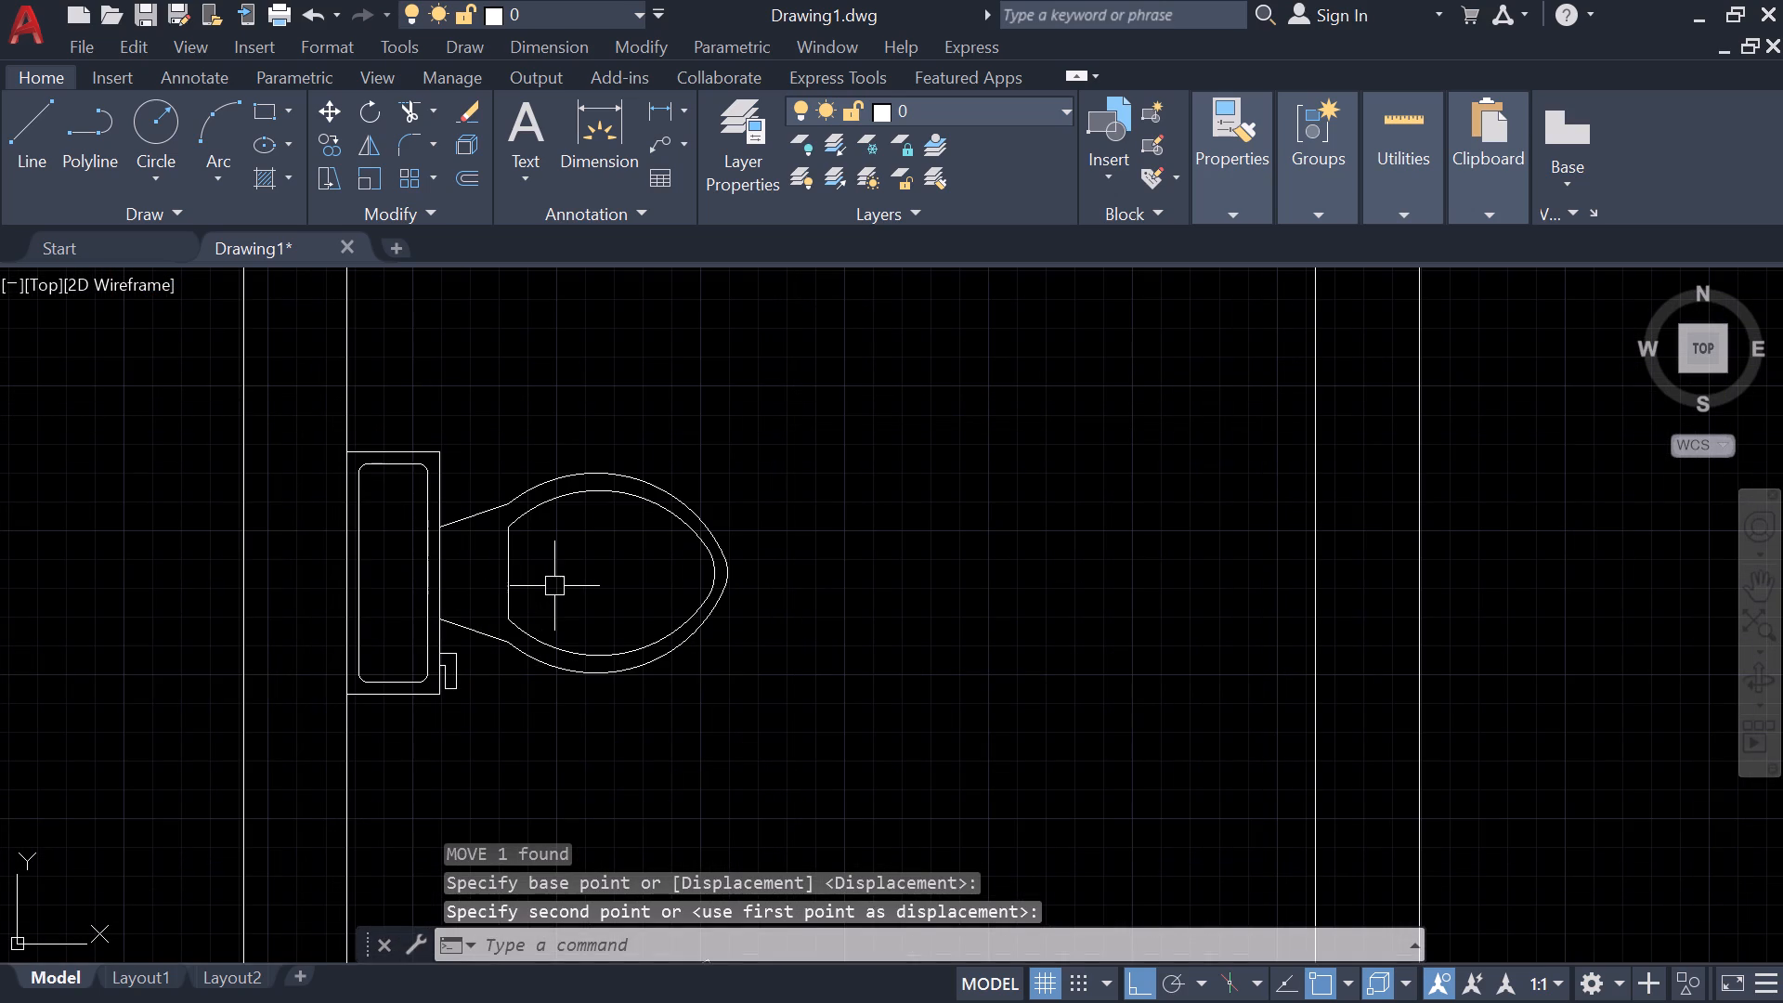
{"action": "key", "text": "Escape"}
Rotate the oval washbasin a quarter turn so that its long axis runs north-south.
{"action": "scroll", "coordinate": [608, 594], "scroll_direction": "down", "scroll_amount": 4}
{"action": "middle_click_drag", "start_coordinate": [872, 622], "coordinate": [544, 509]}
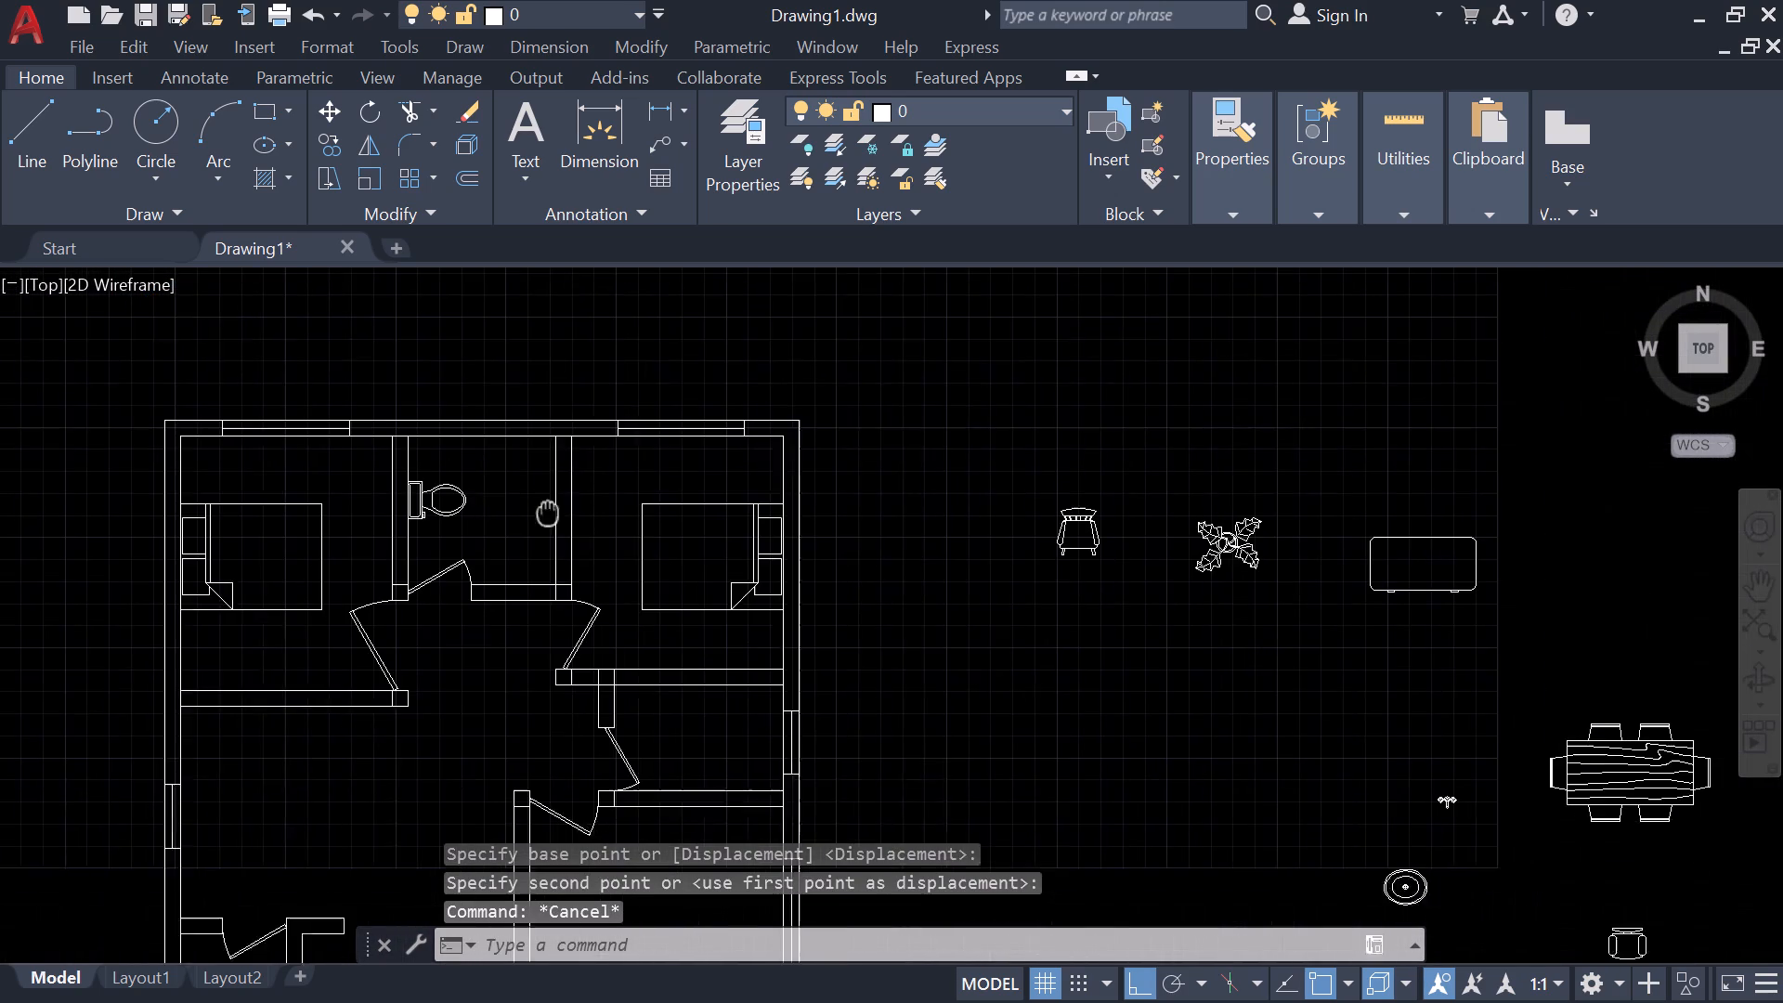
{"action": "middle_click_drag", "start_coordinate": [544, 509], "coordinate": [542, 507]}
{"action": "middle_click_drag", "start_coordinate": [1125, 678], "coordinate": [856, 466]}
{"action": "left_click", "coordinate": [1134, 671]}
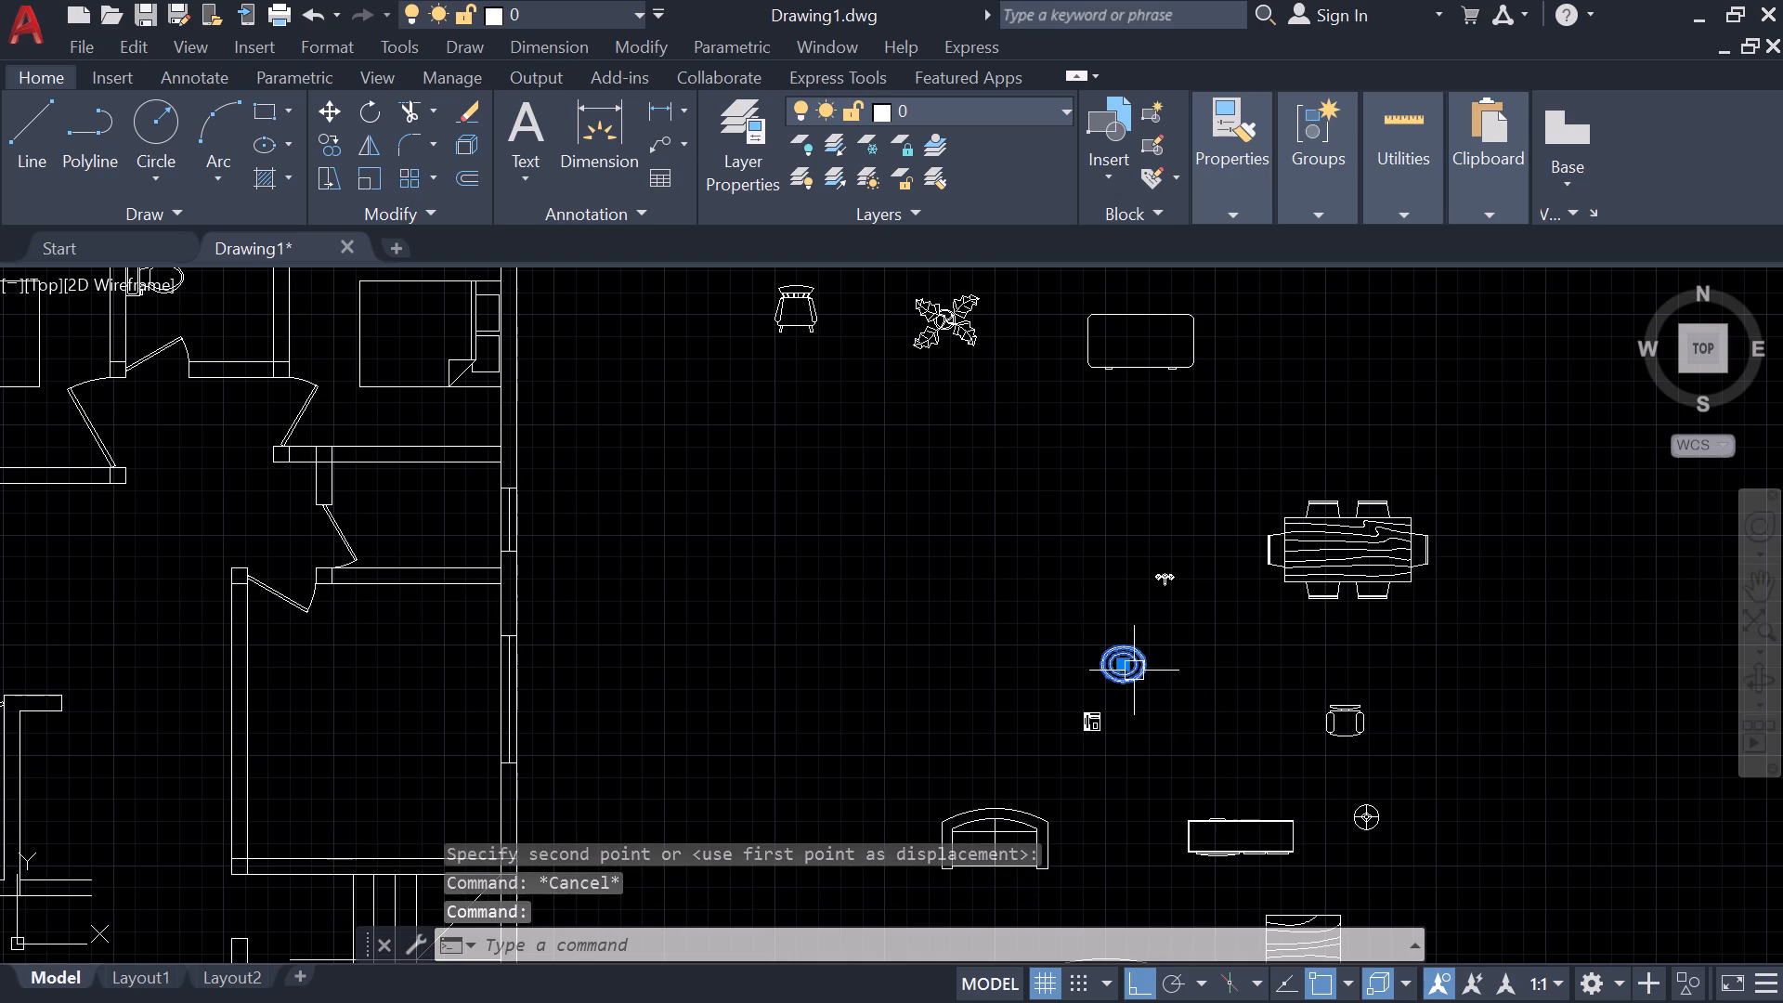
{"action": "type", "text": "ro"}
{"action": "key", "text": "Return"}
{"action": "left_click", "coordinate": [1134, 671]}
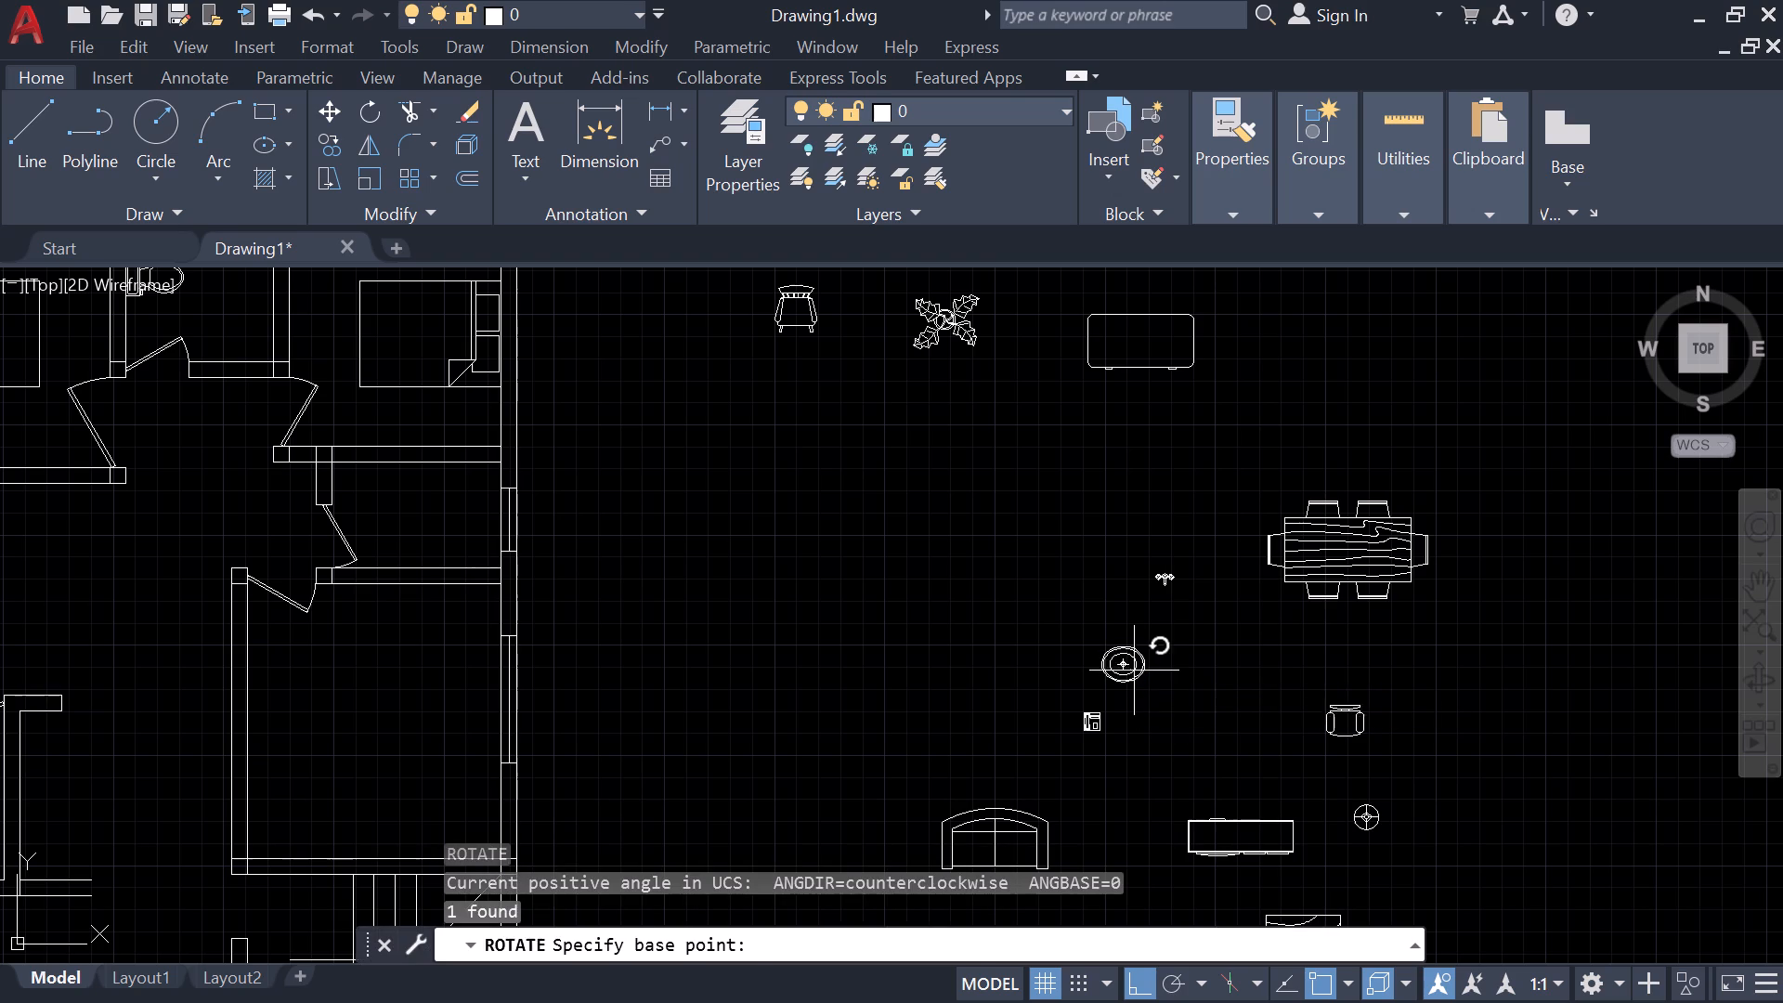
{"action": "left_click", "coordinate": [1160, 723]}
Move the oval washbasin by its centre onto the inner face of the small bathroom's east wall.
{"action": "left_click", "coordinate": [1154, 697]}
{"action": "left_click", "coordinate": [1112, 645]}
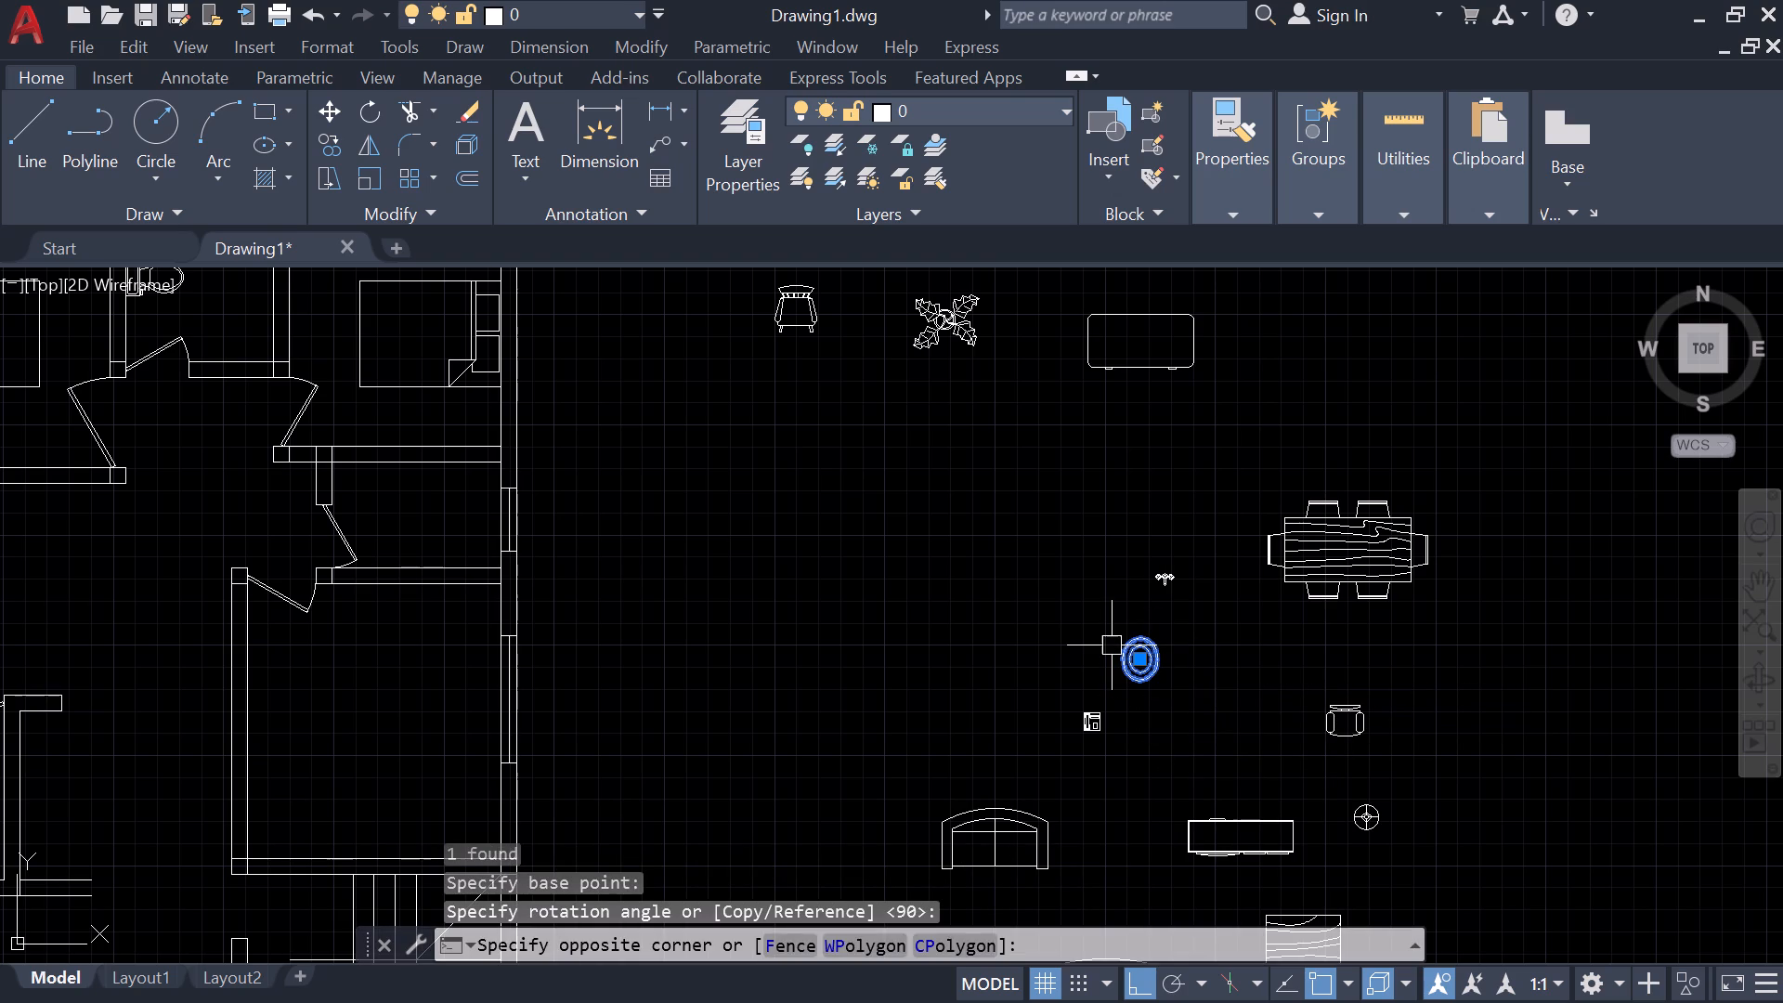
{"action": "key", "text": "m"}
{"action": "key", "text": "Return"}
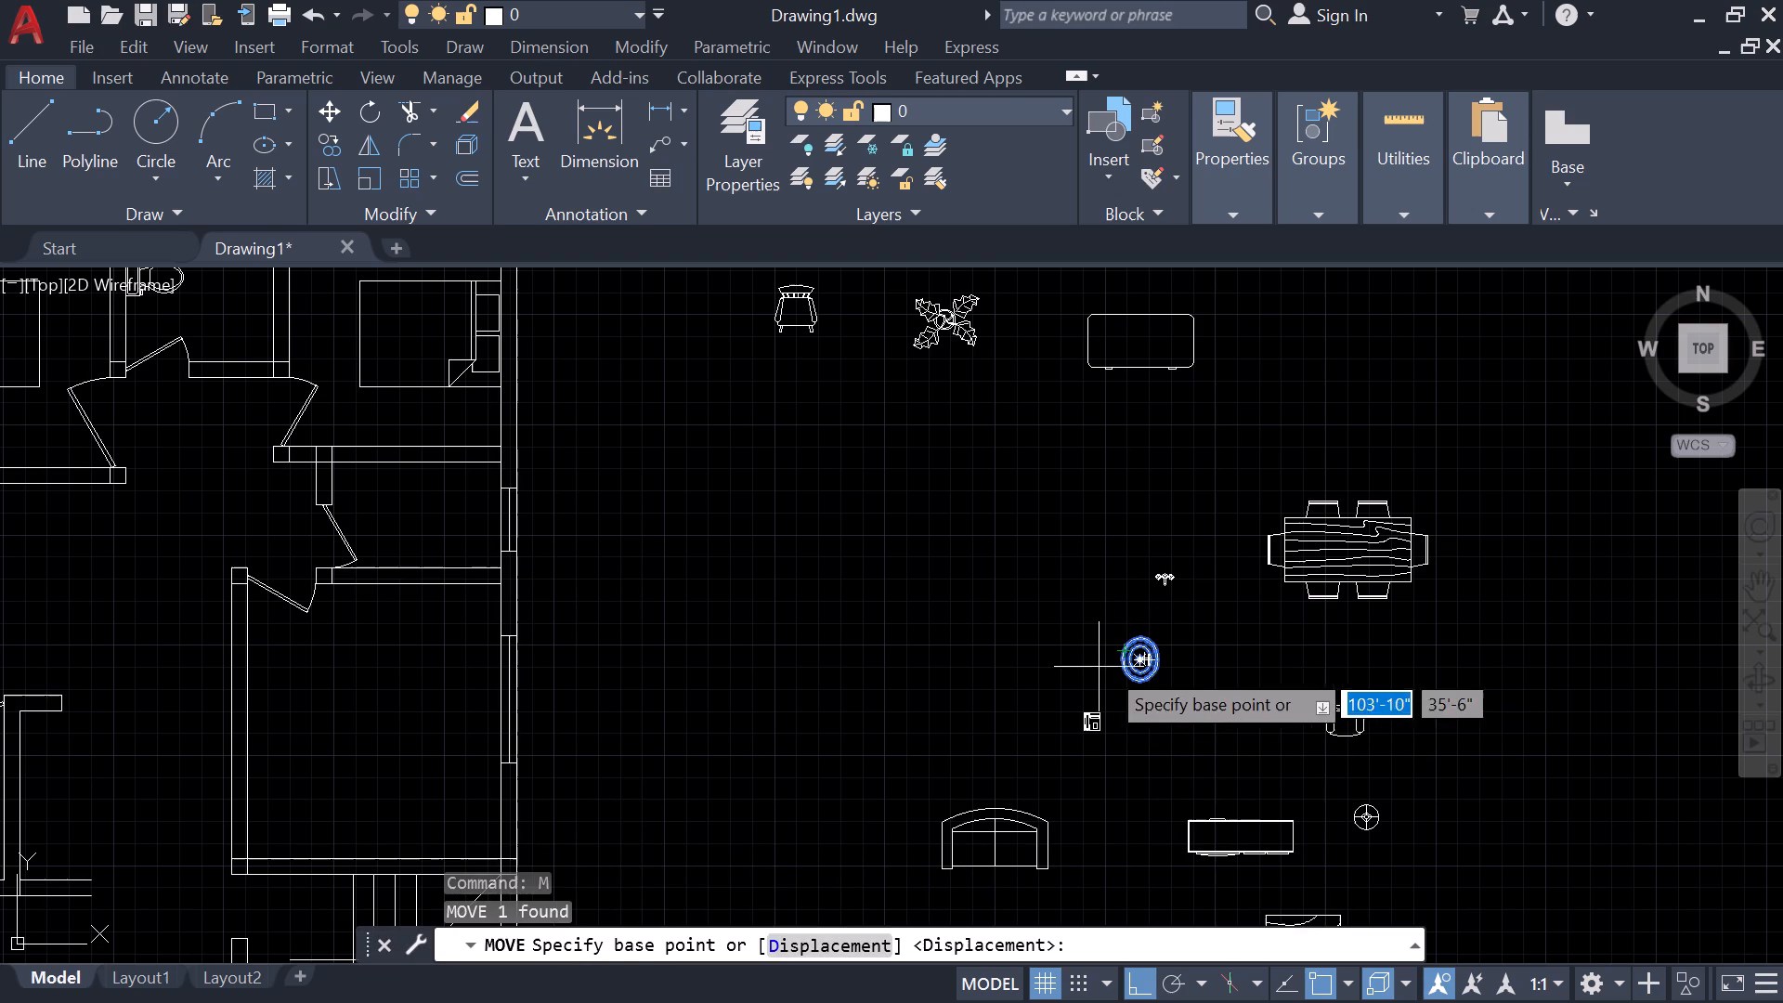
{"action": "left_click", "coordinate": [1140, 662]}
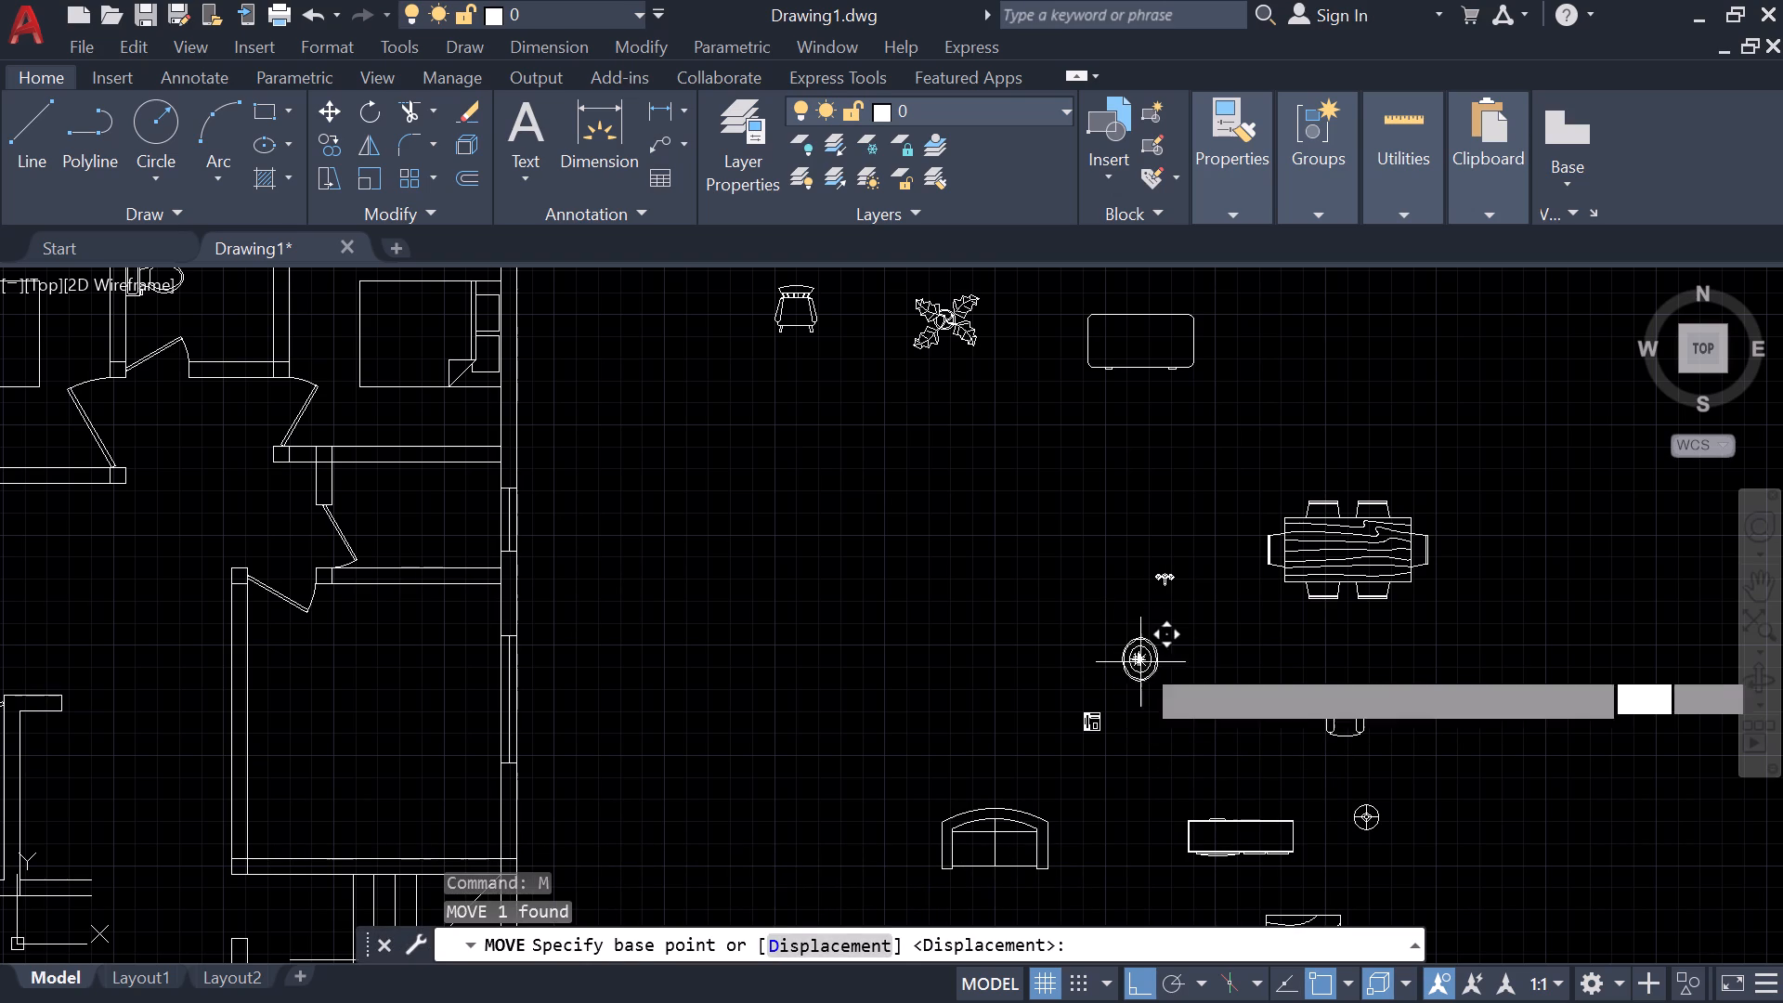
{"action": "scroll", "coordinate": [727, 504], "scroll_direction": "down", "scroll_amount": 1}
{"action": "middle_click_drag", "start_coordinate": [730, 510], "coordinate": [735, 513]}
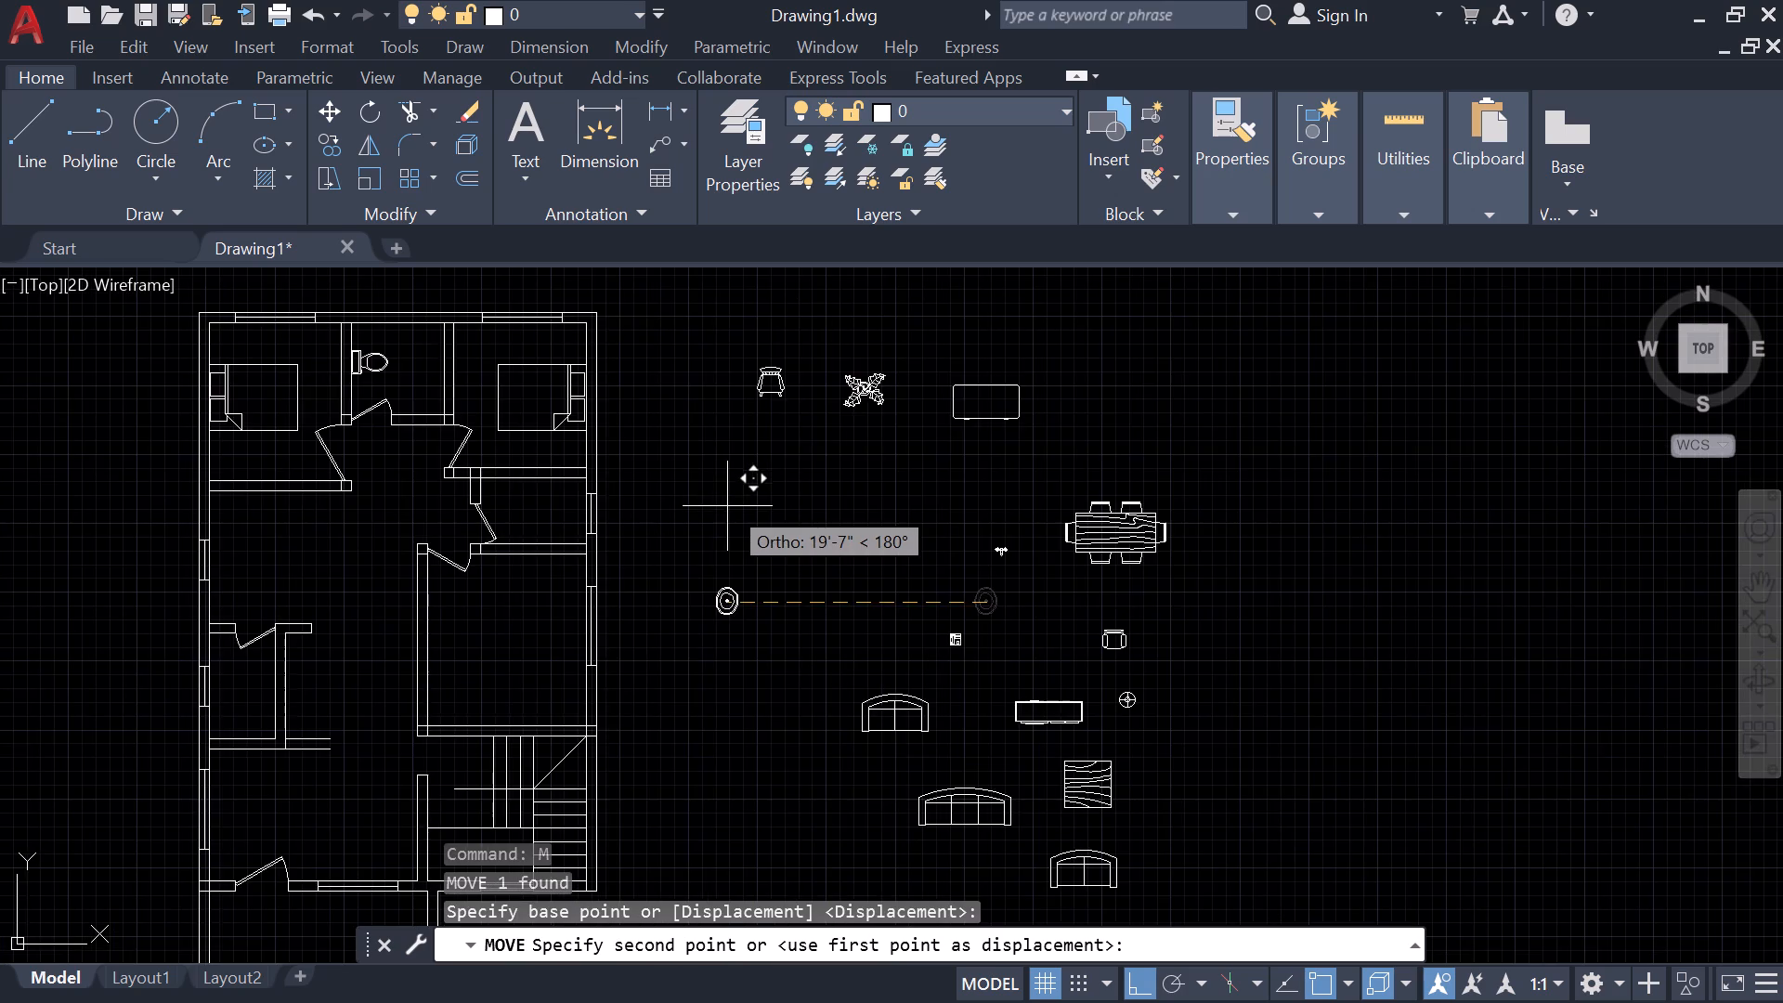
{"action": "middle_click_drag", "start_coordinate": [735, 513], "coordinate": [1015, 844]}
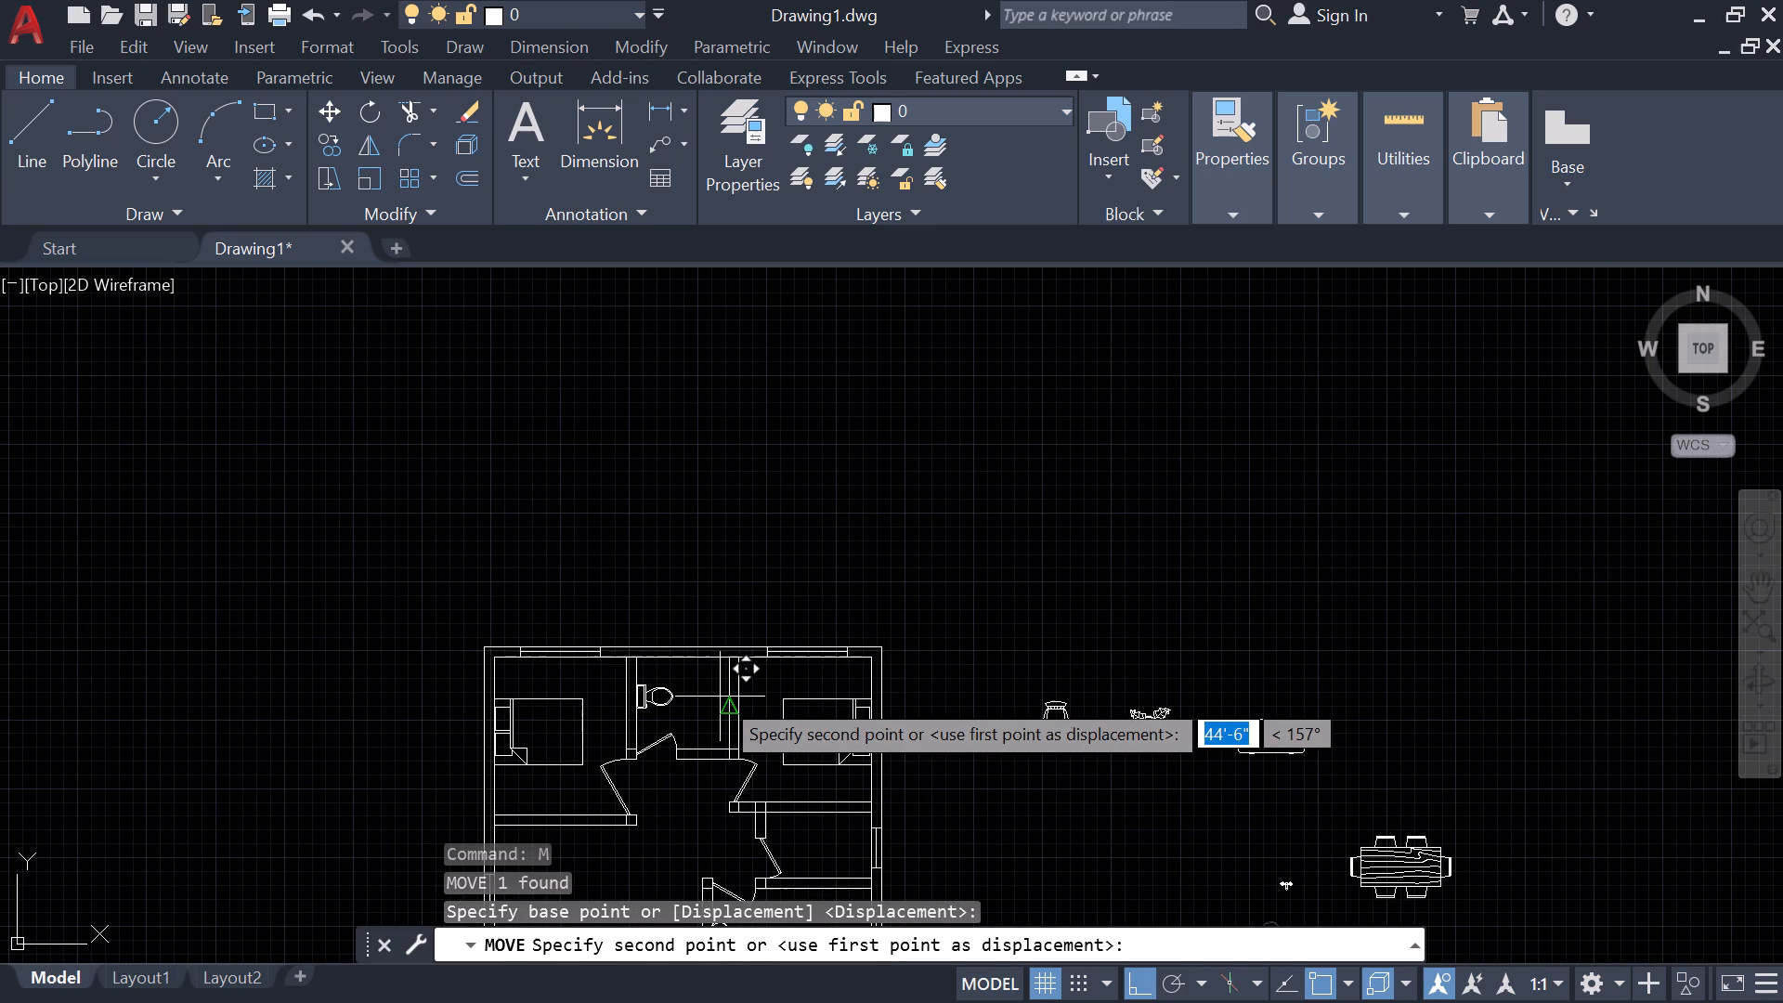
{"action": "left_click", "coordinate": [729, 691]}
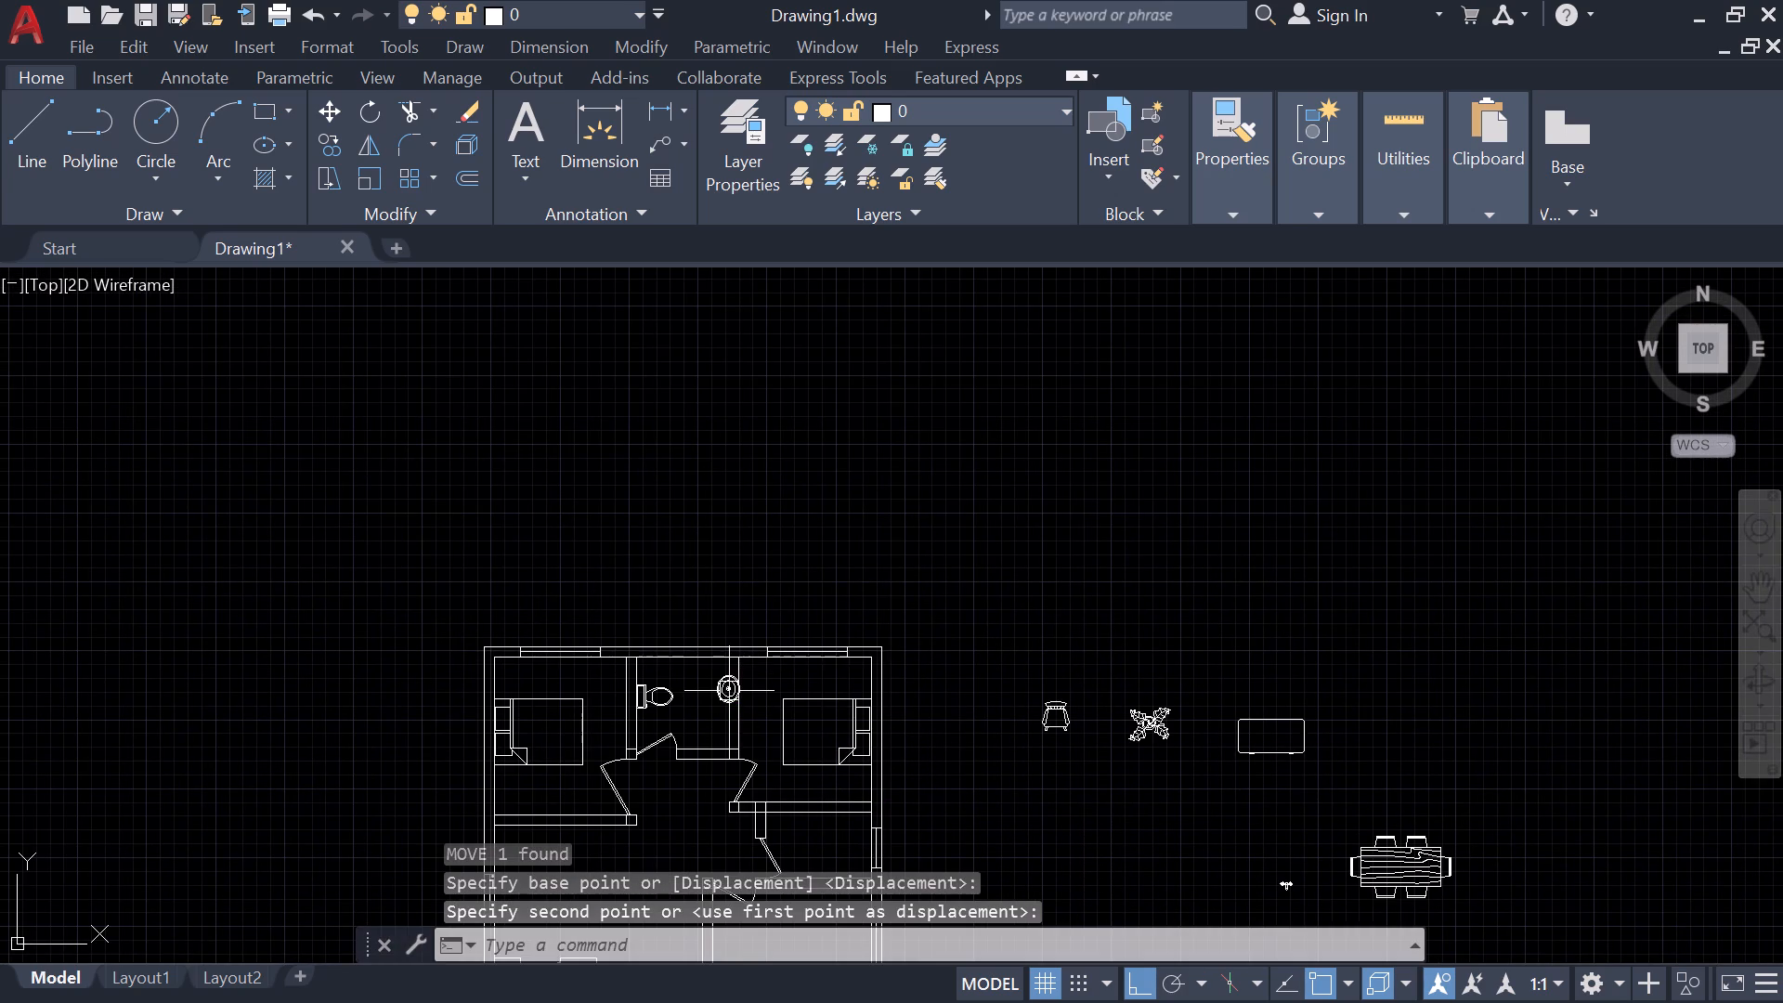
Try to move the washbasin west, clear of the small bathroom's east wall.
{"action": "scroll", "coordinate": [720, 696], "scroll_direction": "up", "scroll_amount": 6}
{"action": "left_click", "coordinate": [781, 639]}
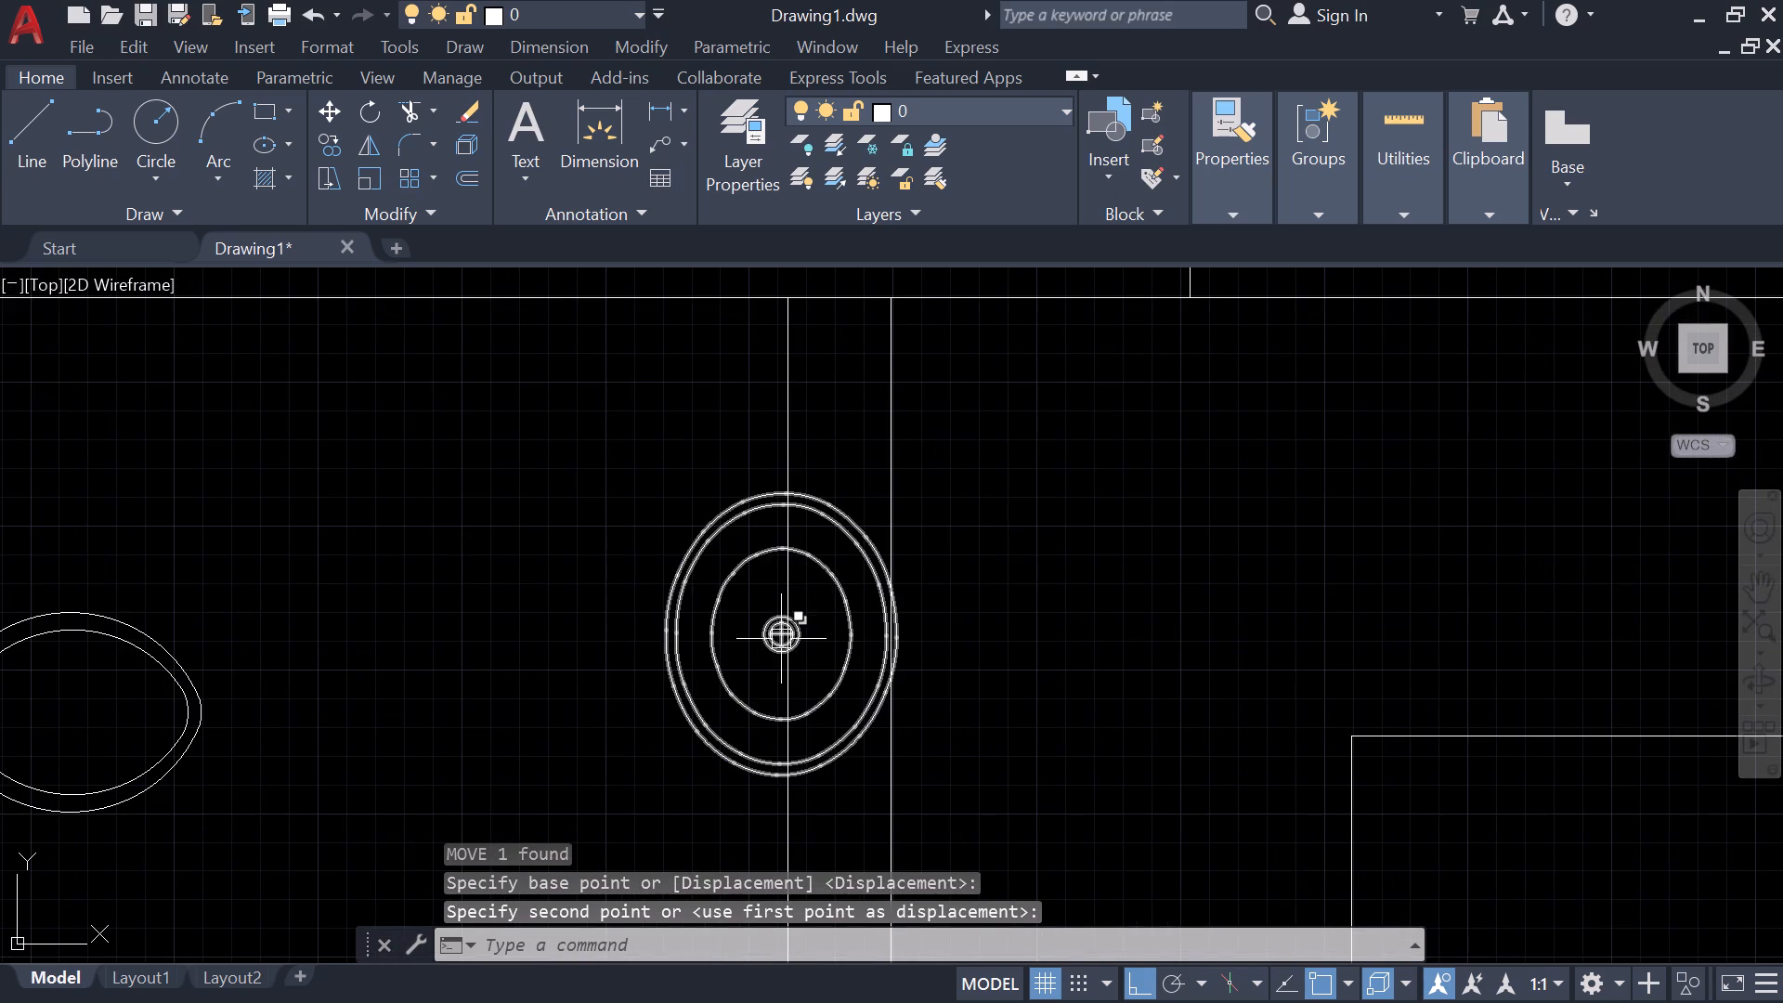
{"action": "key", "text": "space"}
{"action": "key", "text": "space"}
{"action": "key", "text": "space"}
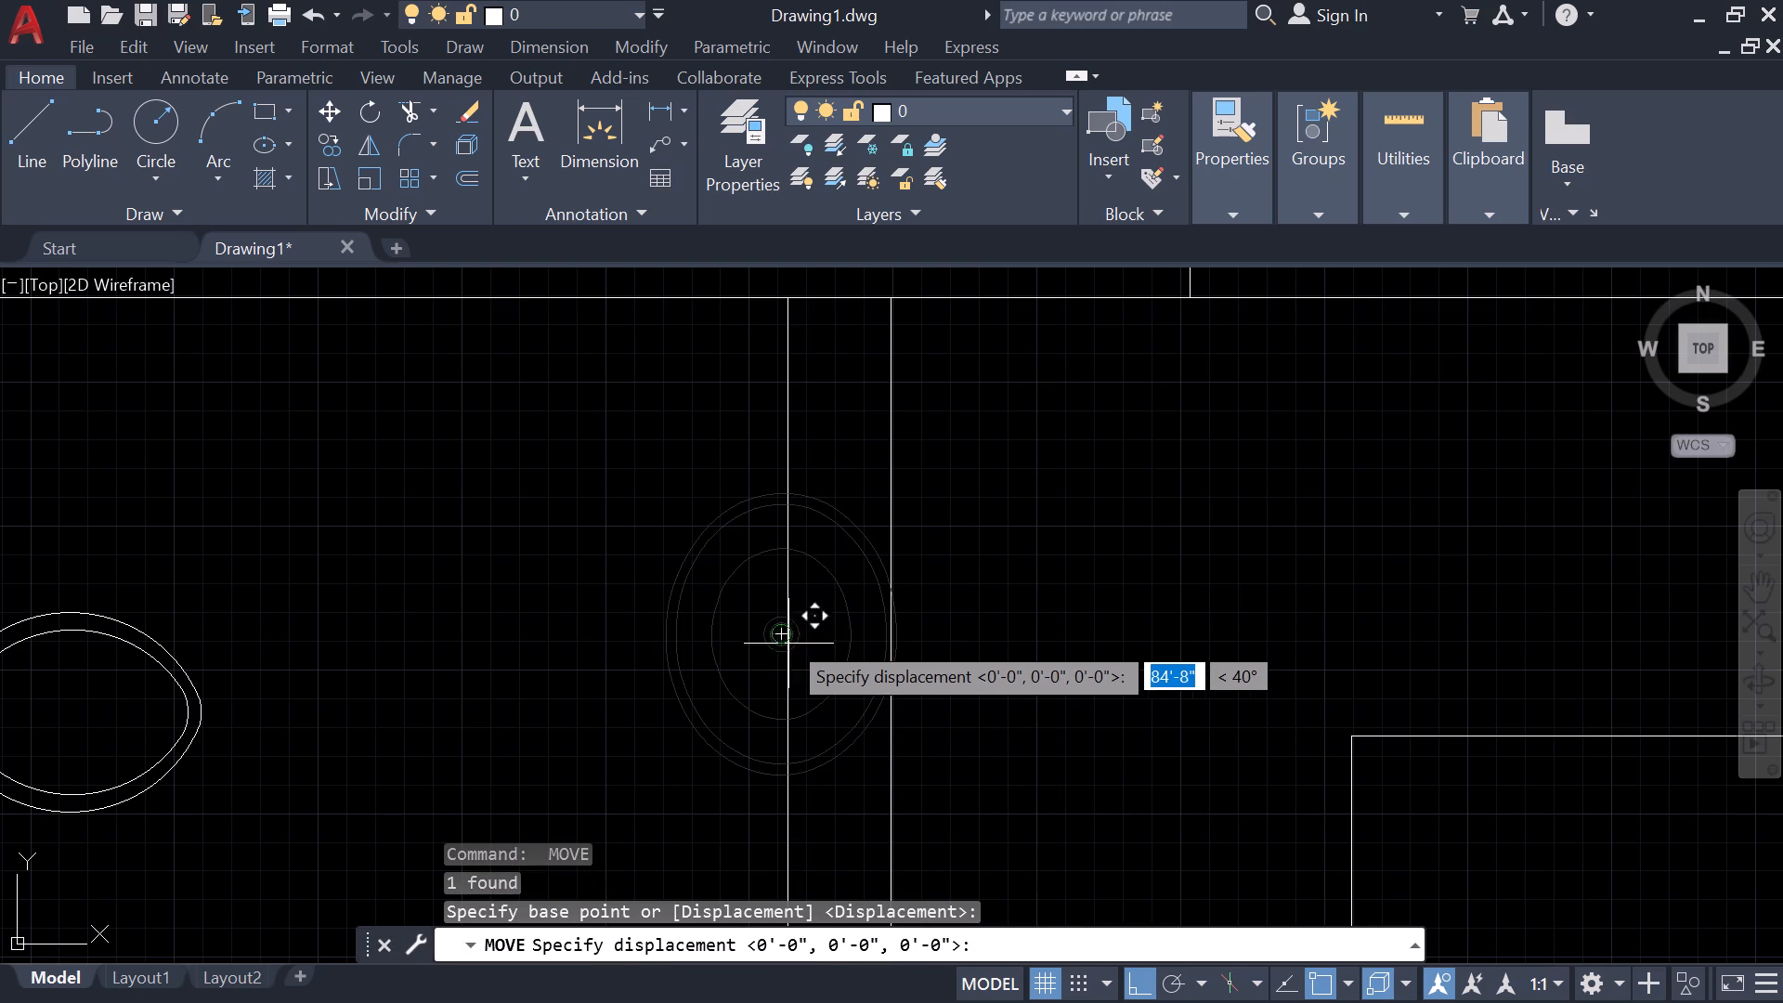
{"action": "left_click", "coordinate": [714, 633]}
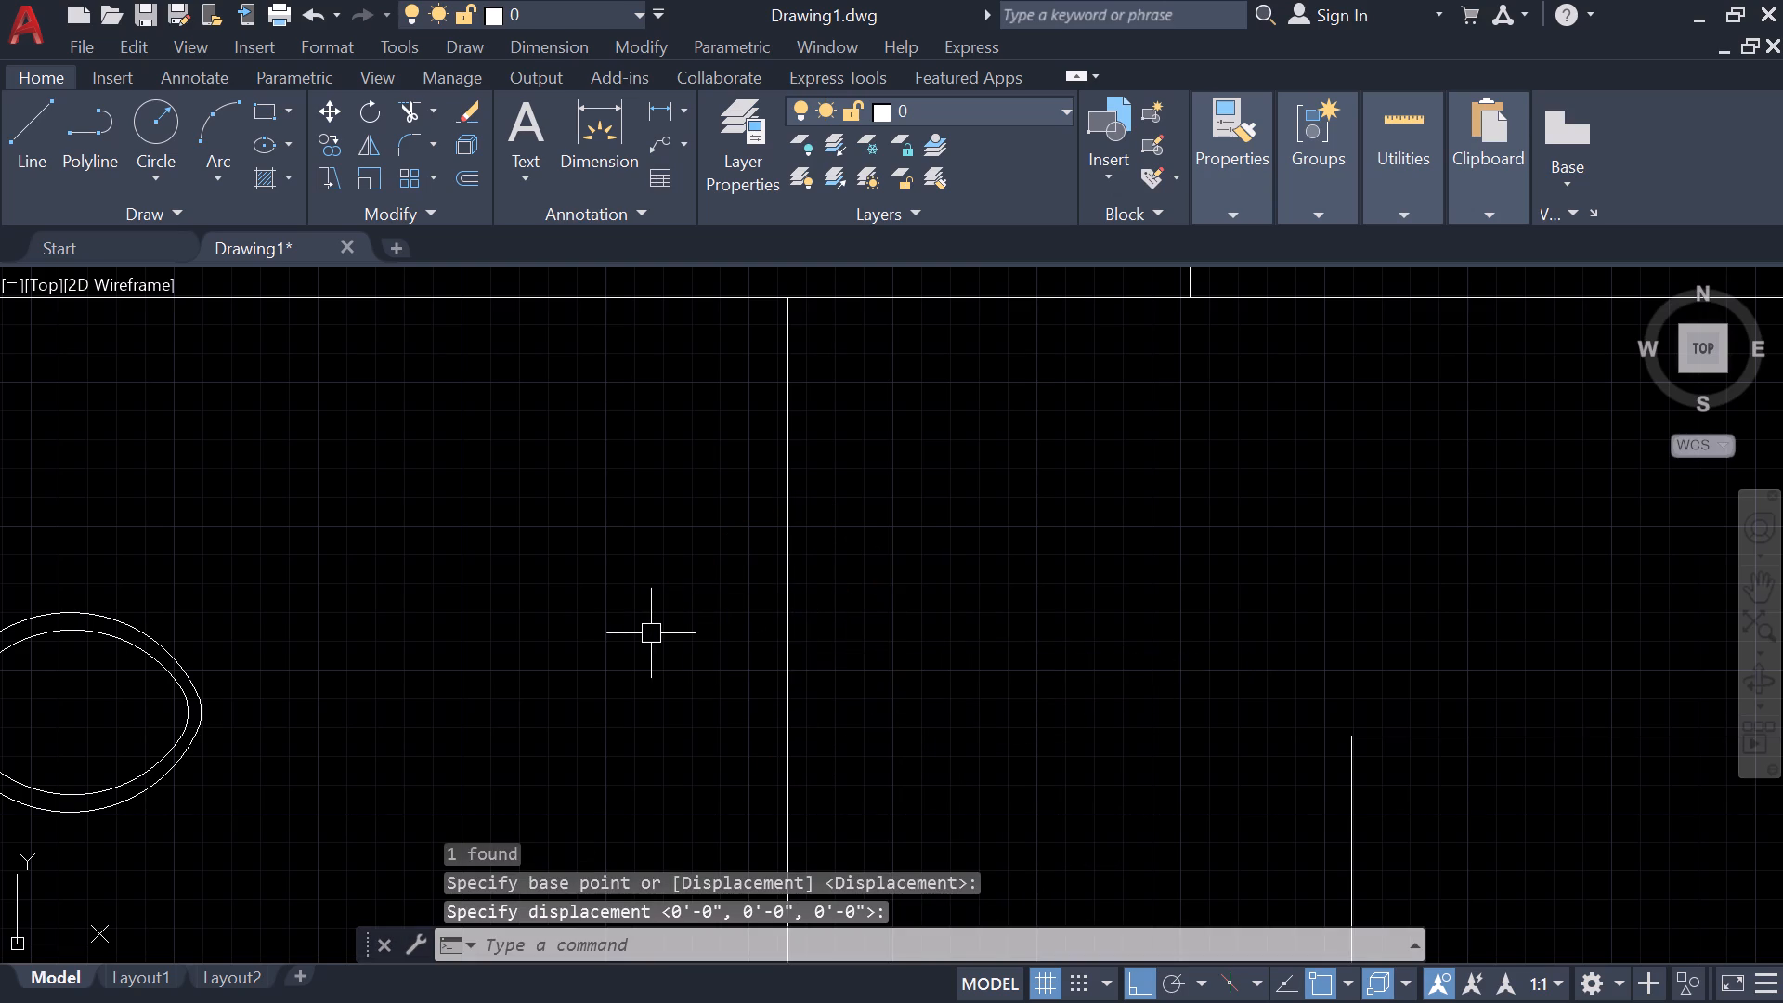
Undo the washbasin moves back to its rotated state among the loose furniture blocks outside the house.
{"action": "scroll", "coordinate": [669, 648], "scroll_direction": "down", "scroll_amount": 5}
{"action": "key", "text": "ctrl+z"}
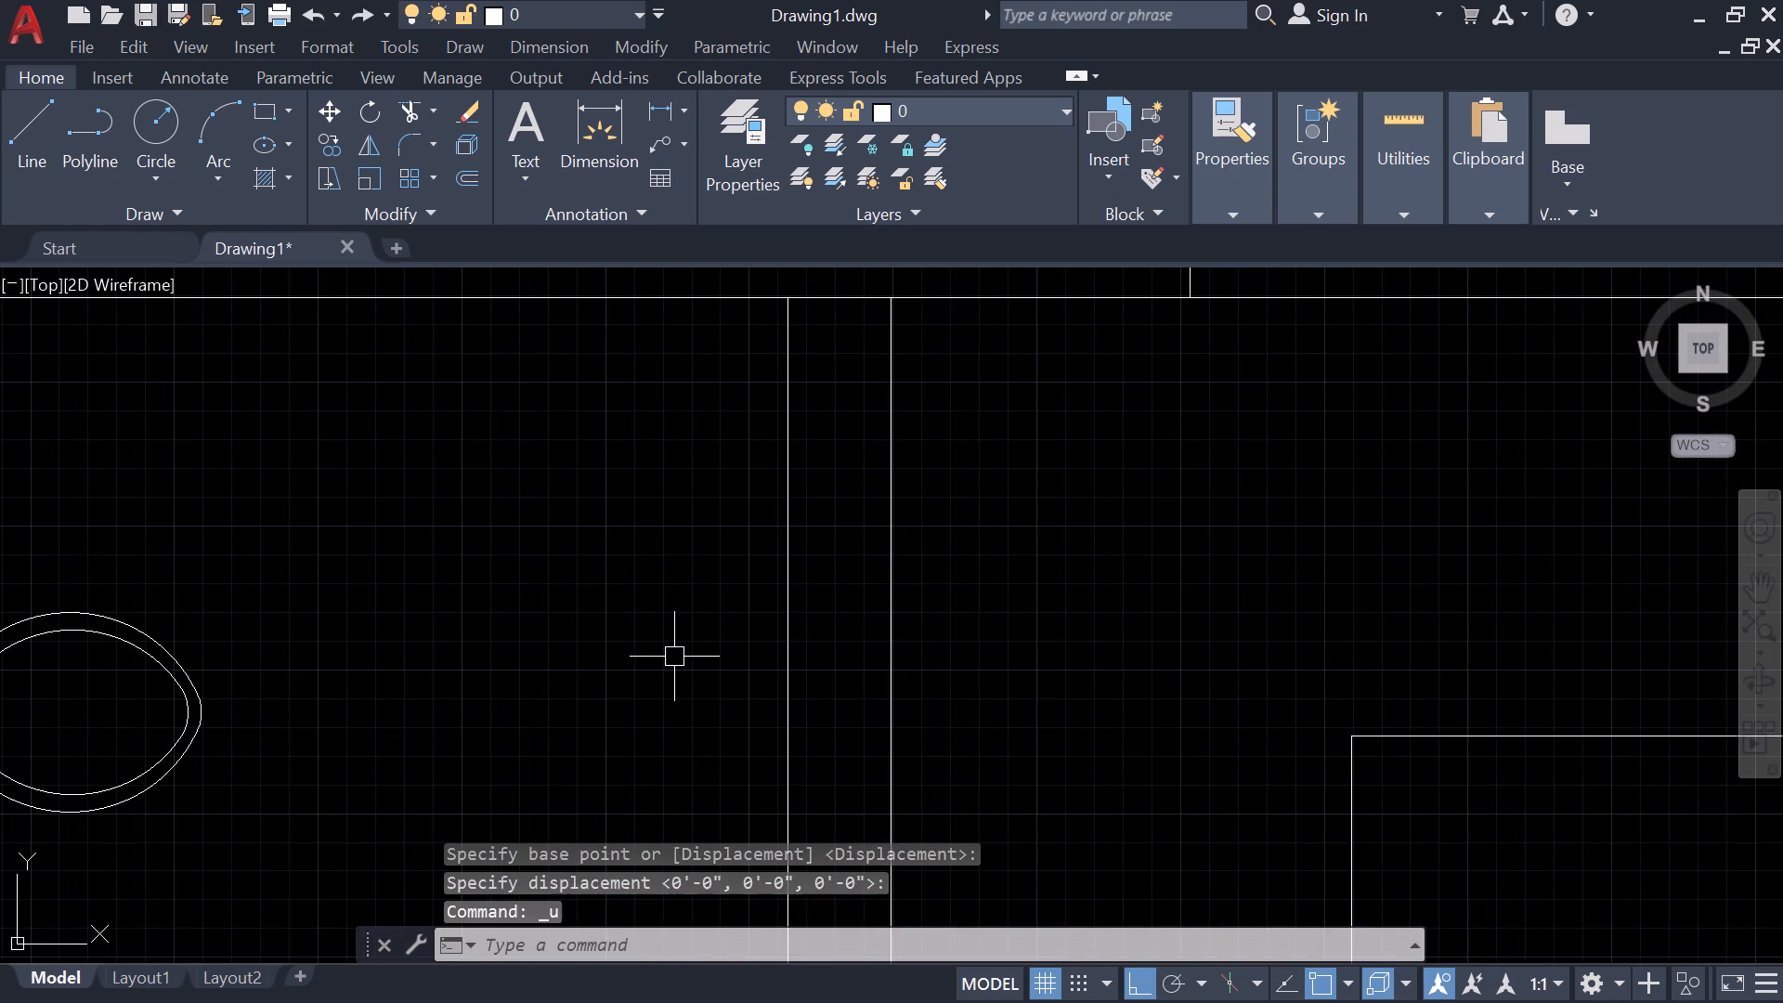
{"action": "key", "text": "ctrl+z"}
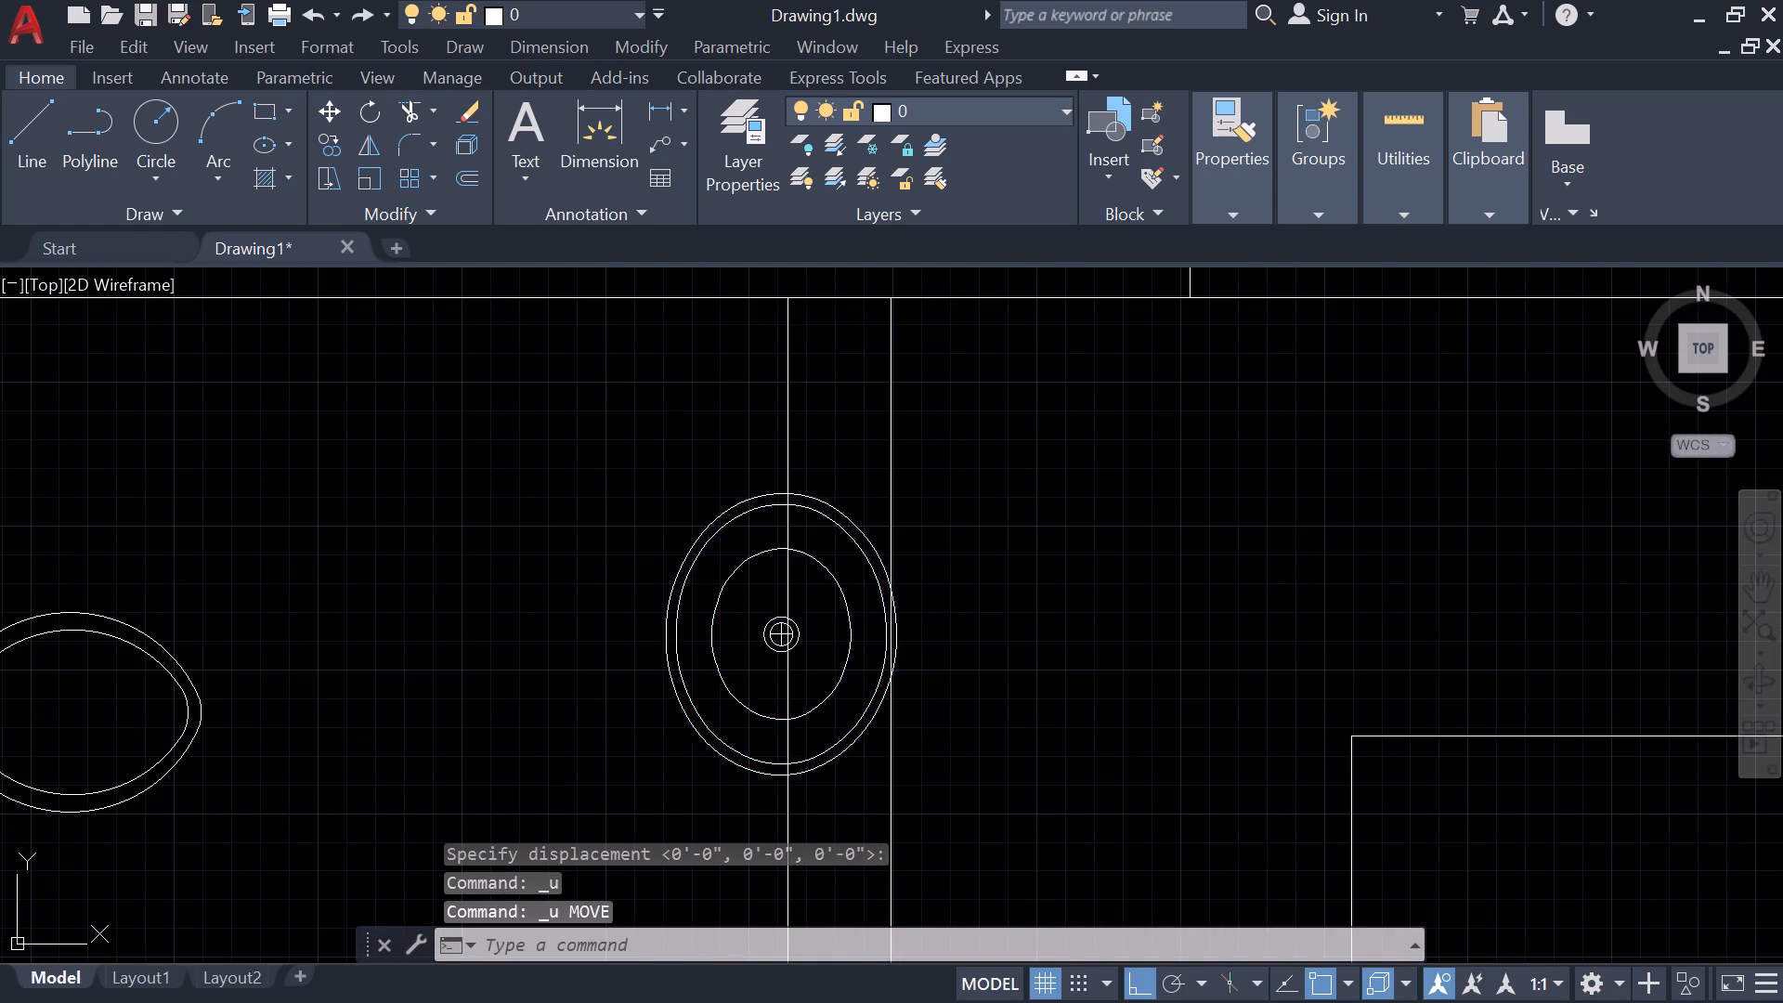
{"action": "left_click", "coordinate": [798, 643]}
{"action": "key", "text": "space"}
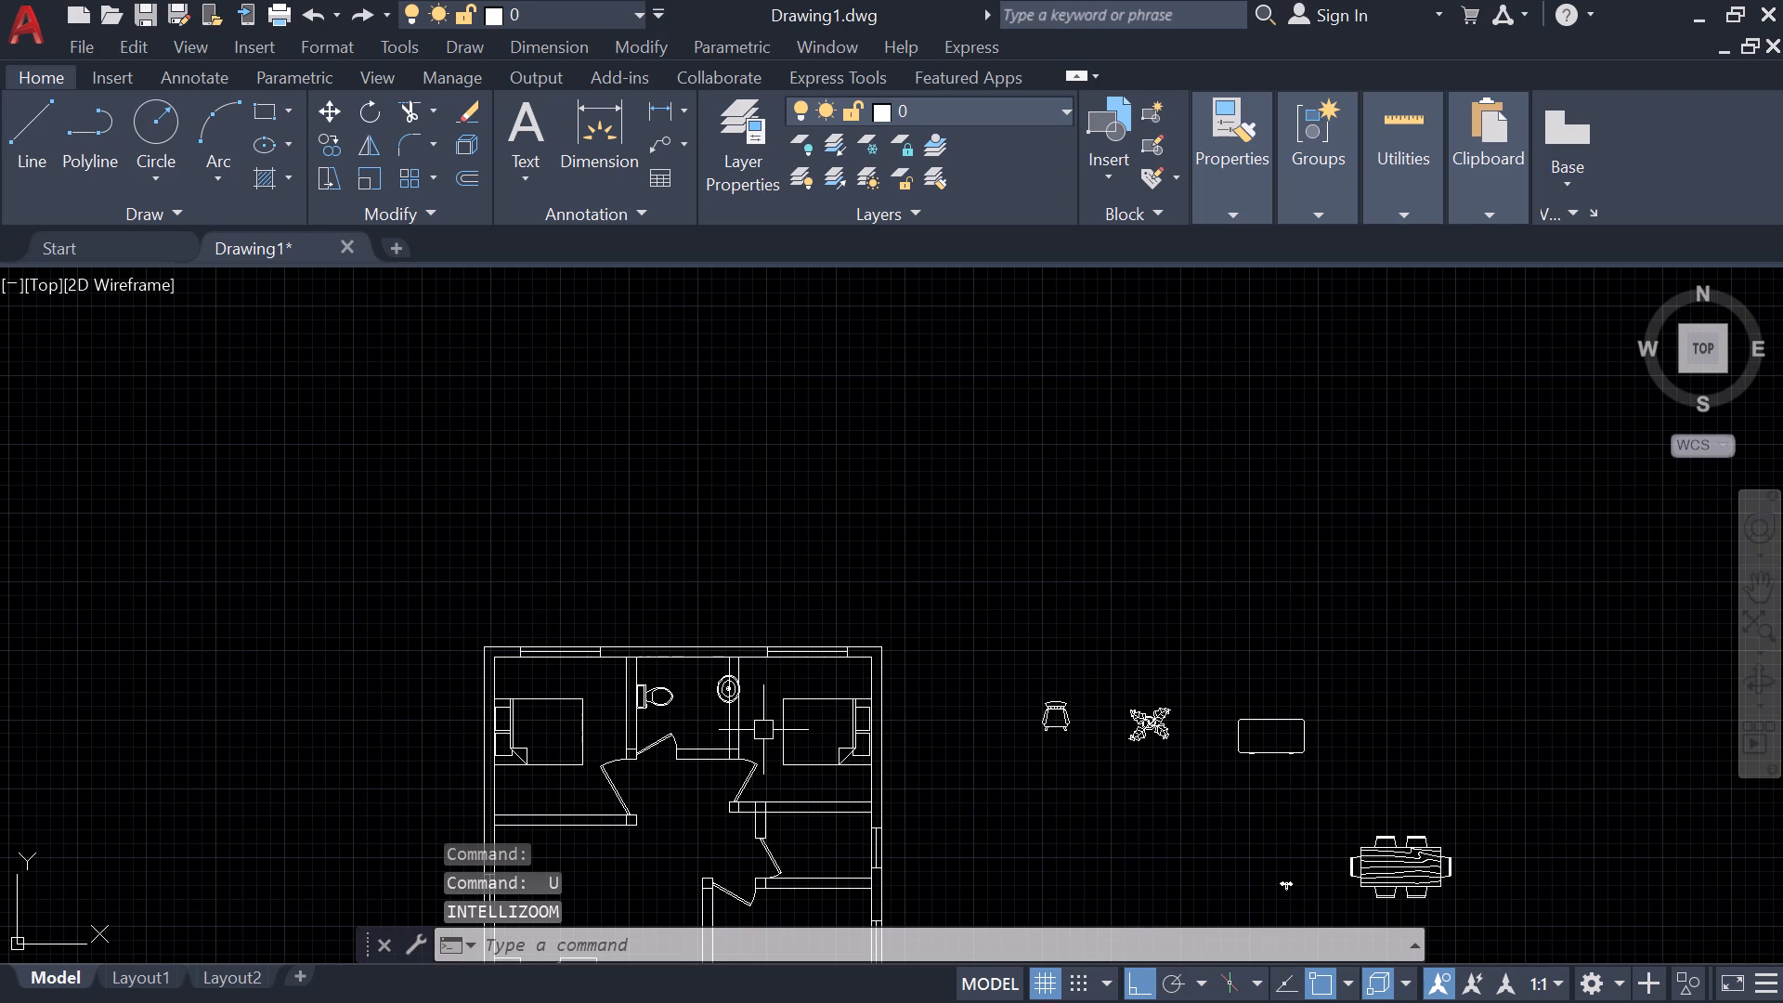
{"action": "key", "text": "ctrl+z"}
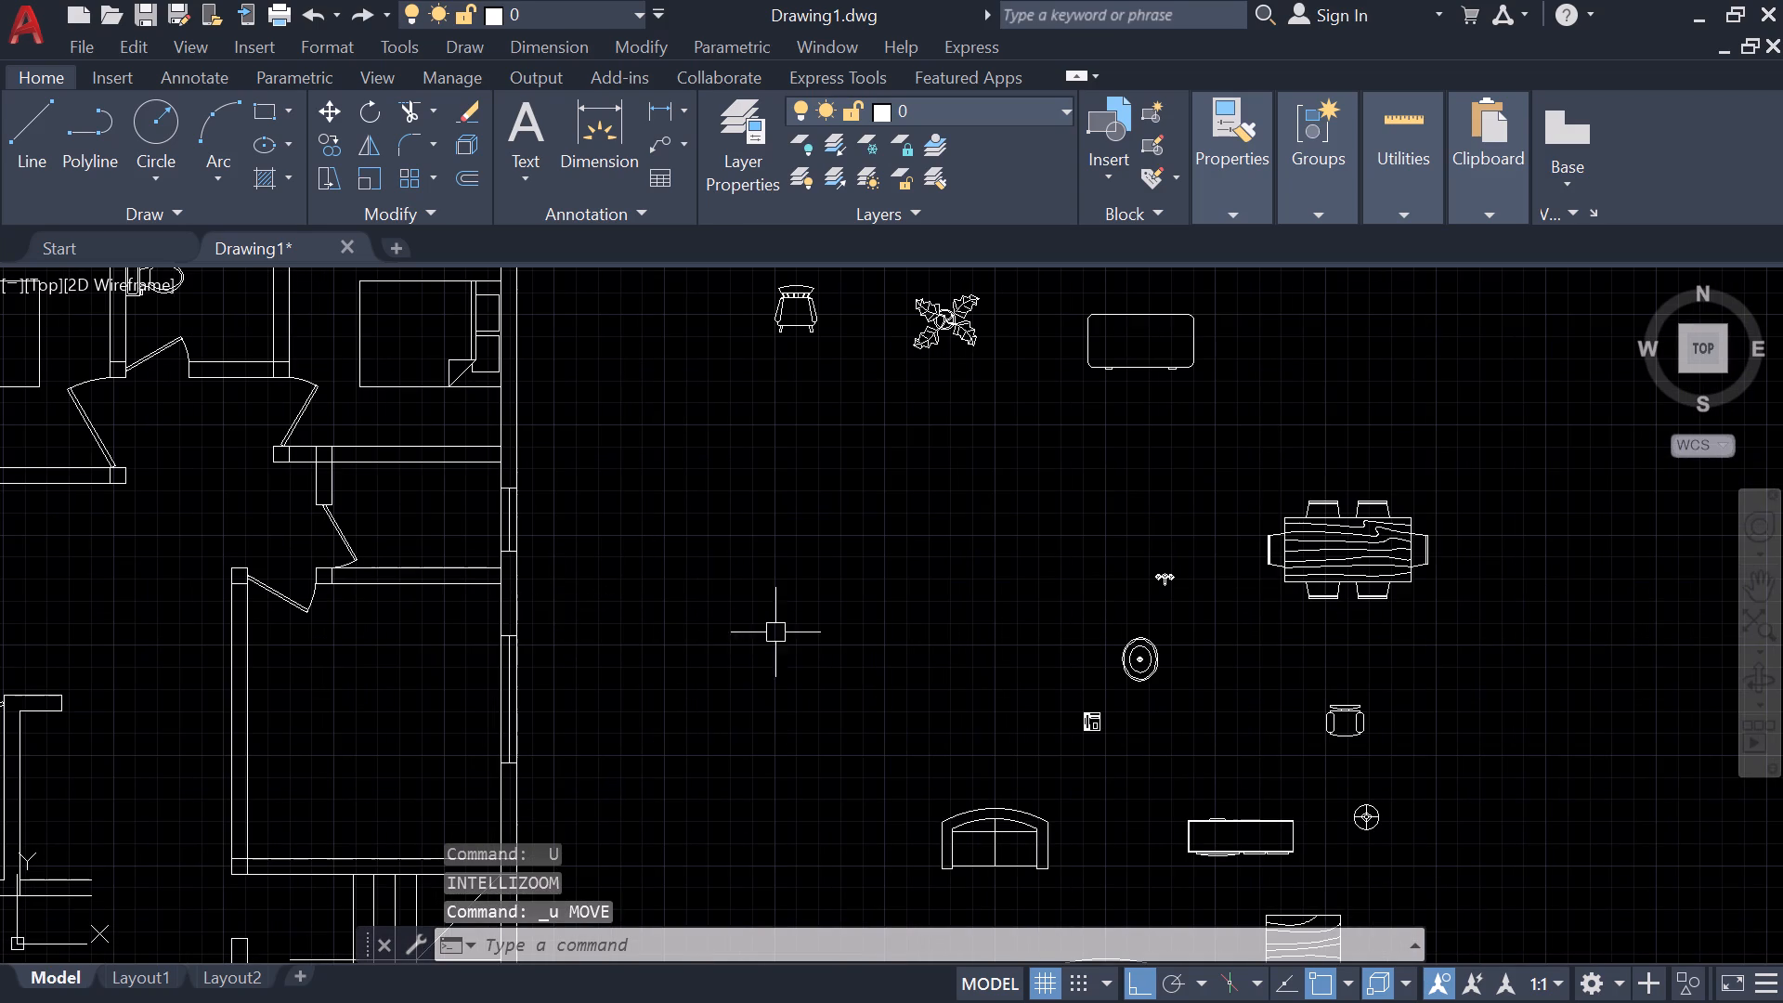
Move the washbasin by its east side onto the inner face of the small bathroom's east wall.
{"action": "left_click", "coordinate": [1188, 700]}
{"action": "left_click", "coordinate": [1100, 620]}
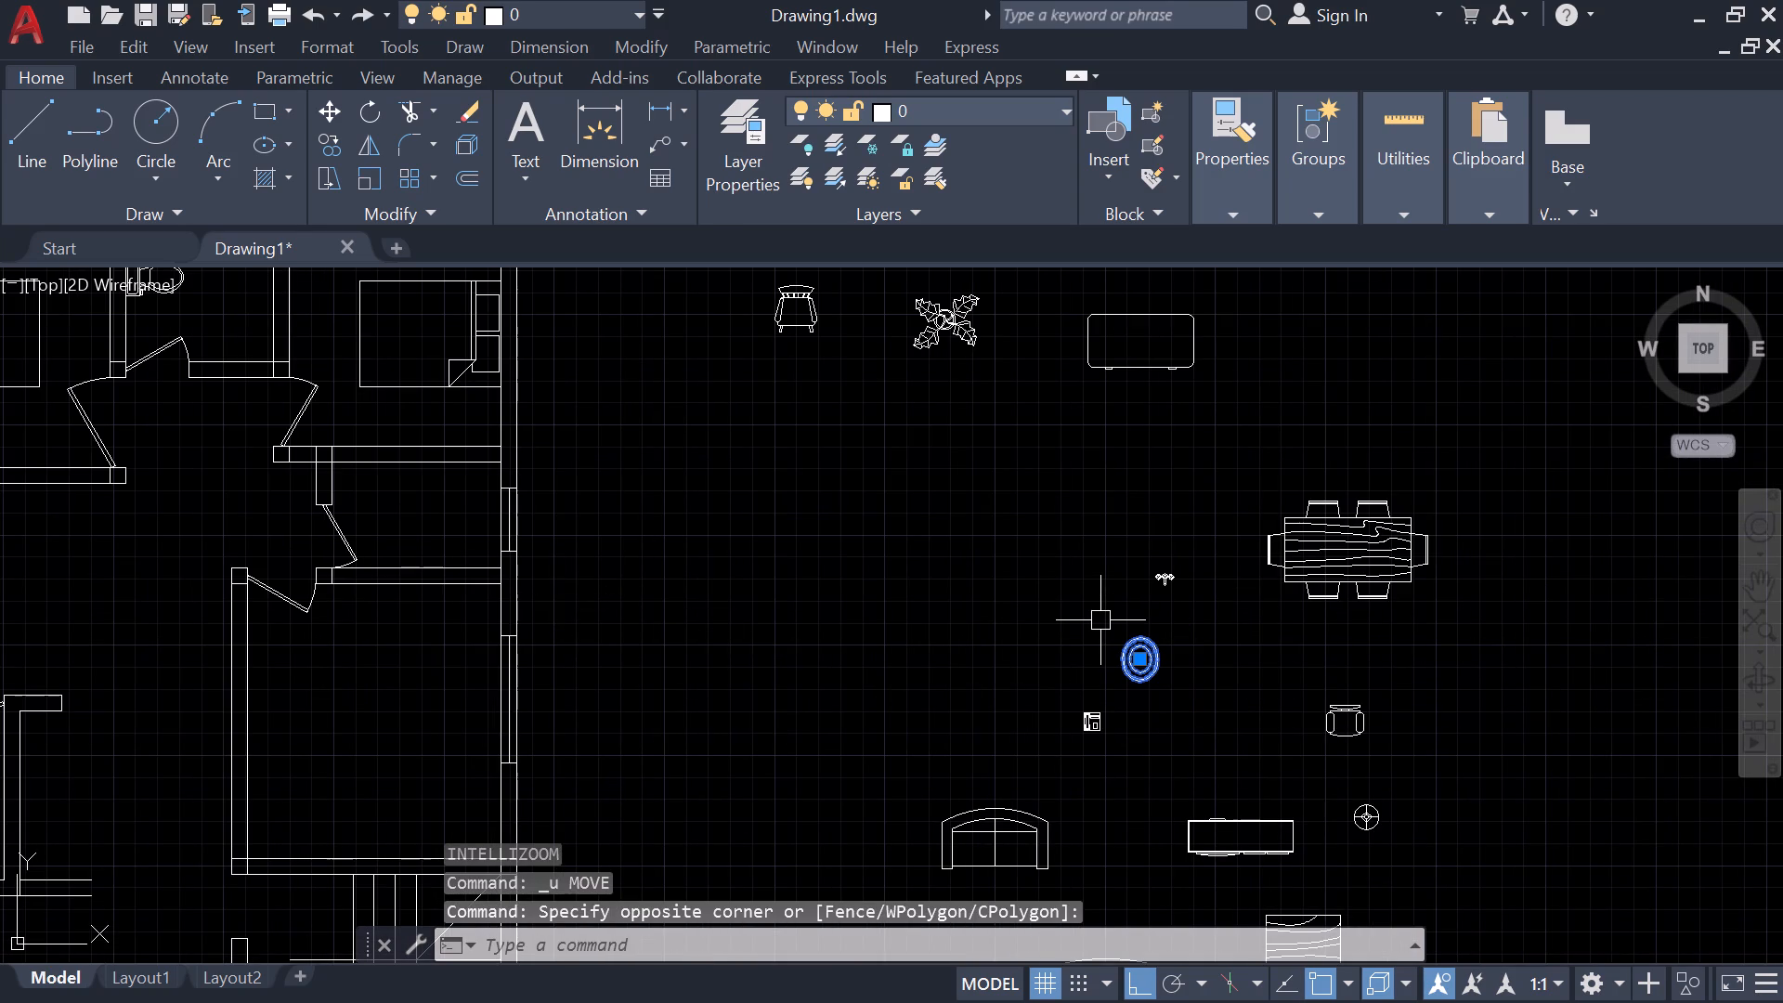
{"action": "type", "text": "m"}
{"action": "key", "text": "space"}
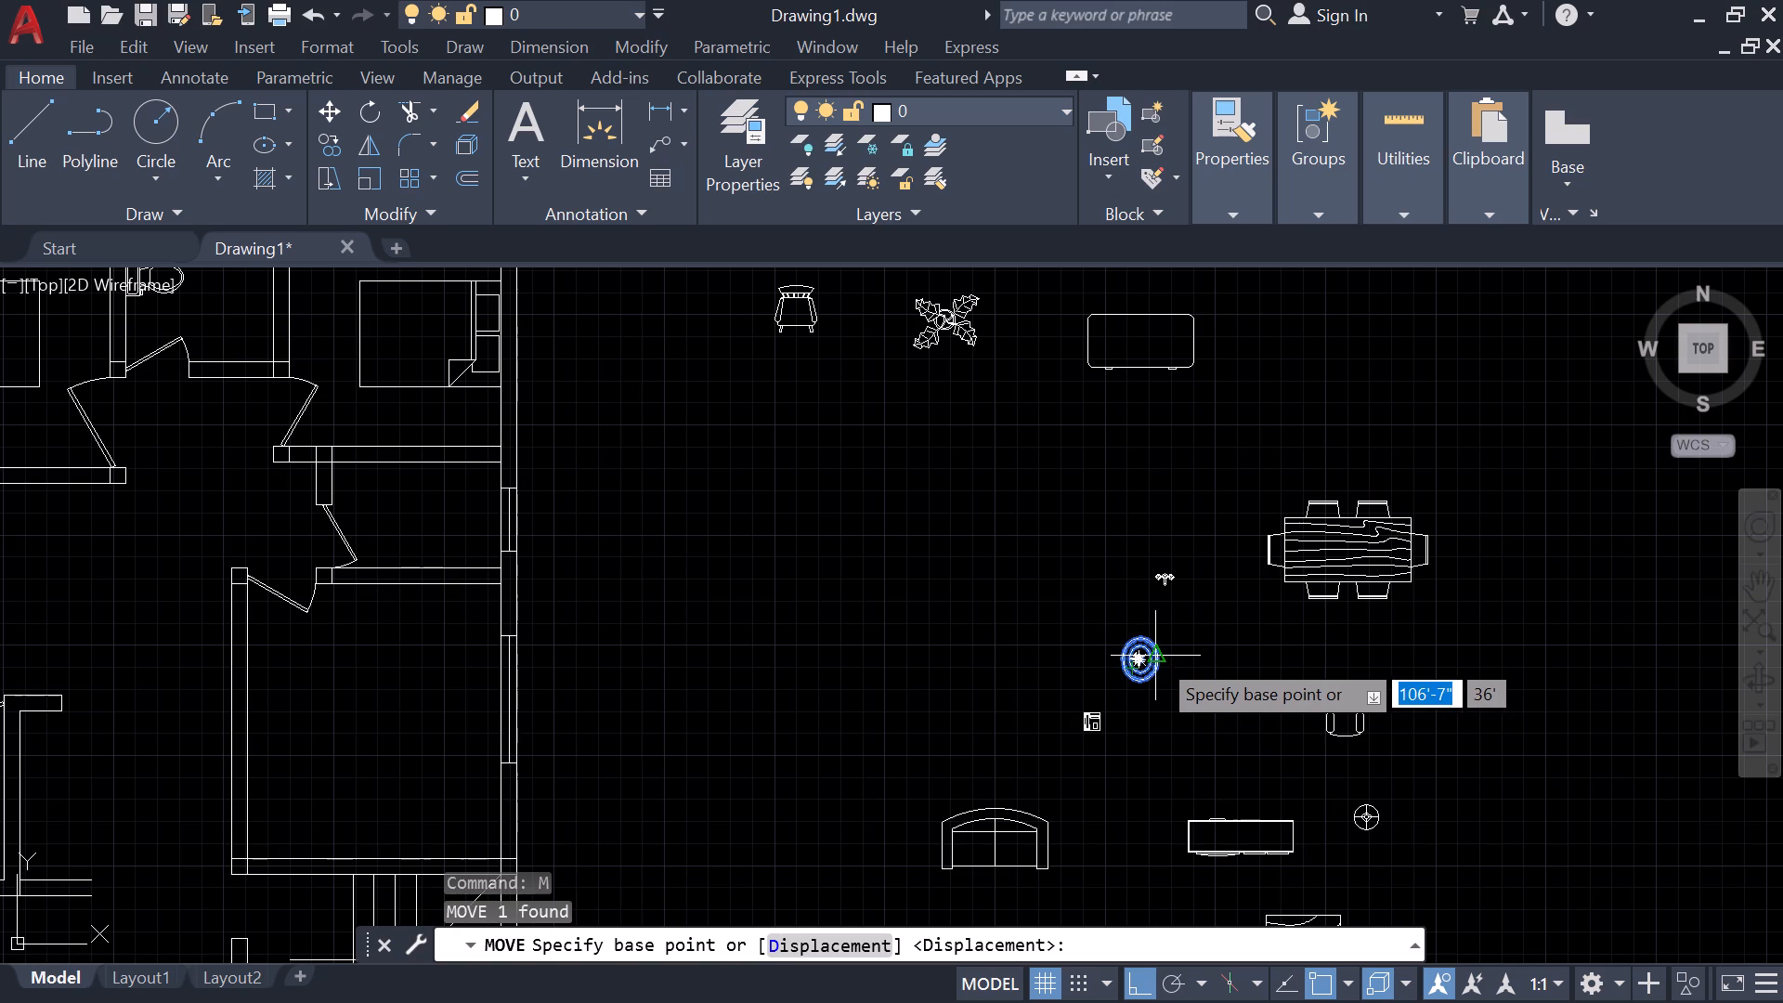
{"action": "left_click", "coordinate": [1156, 662]}
{"action": "middle_click_drag", "start_coordinate": [871, 697], "coordinate": [1175, 1002]}
{"action": "middle_click_drag", "start_coordinate": [631, 545], "coordinate": [920, 778]}
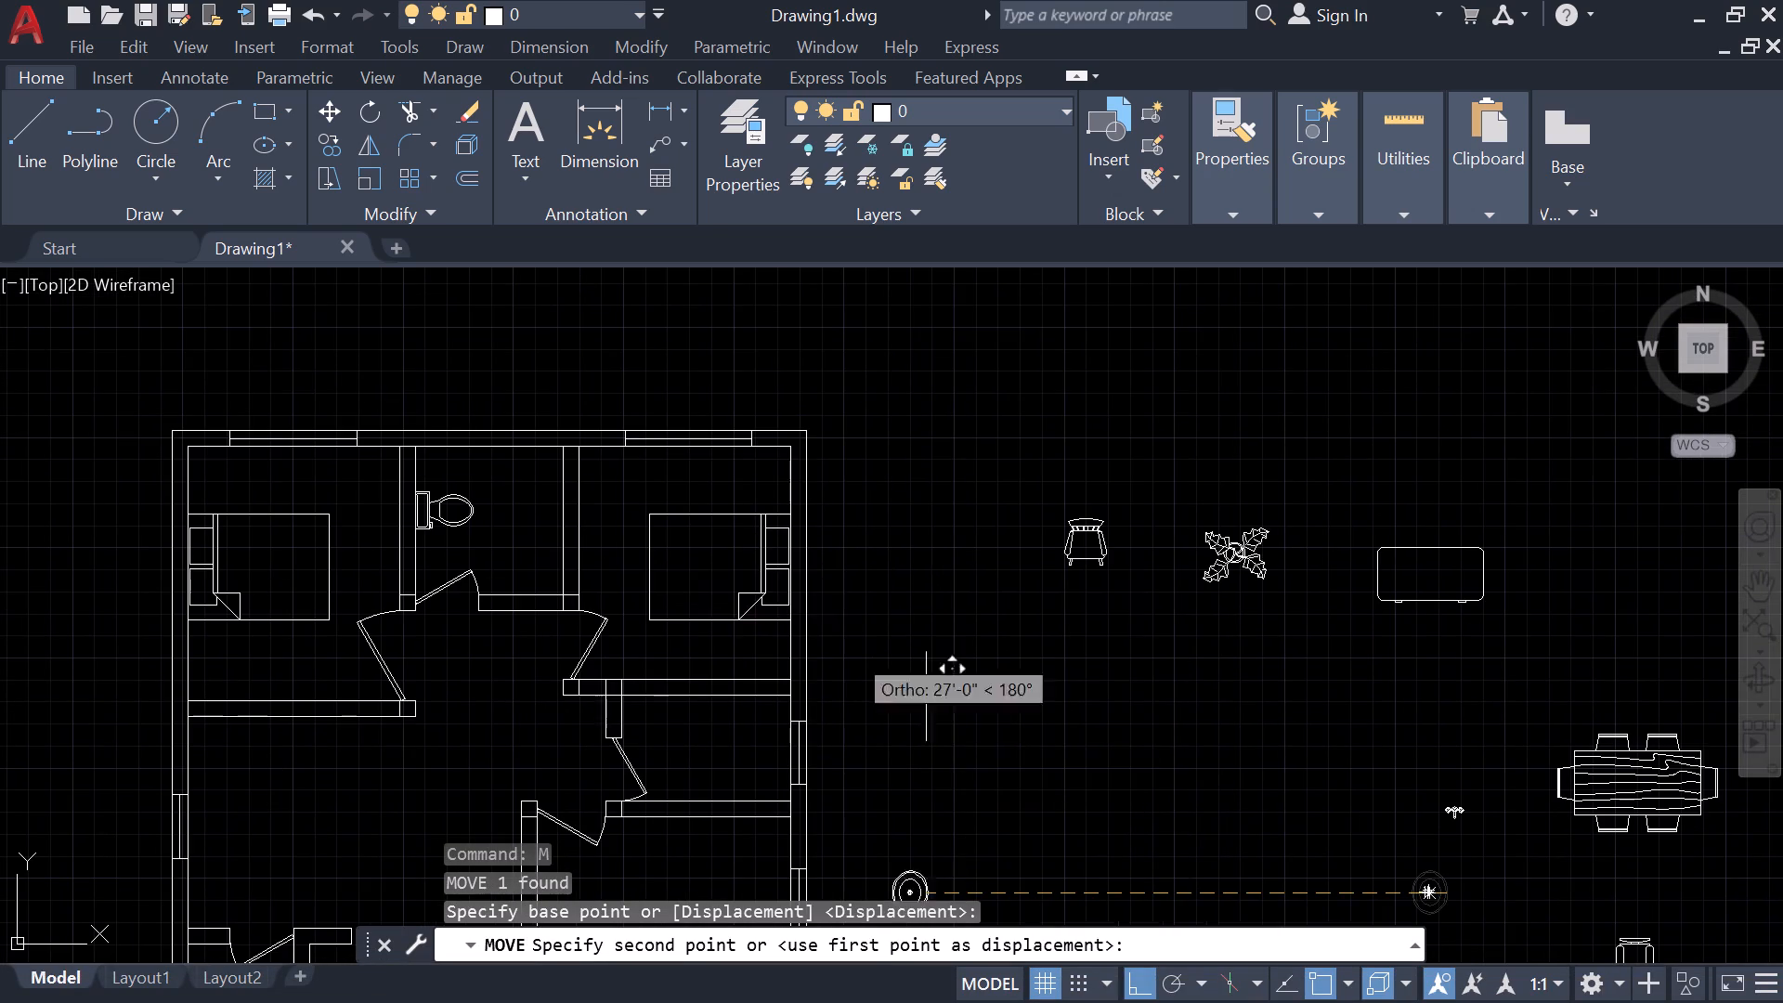
{"action": "left_click", "coordinate": [560, 502]}
Shift the washbasin about 1 inch west so its outer rim meets the inner face of the east wall.
{"action": "scroll", "coordinate": [566, 488], "scroll_direction": "up", "scroll_amount": 4}
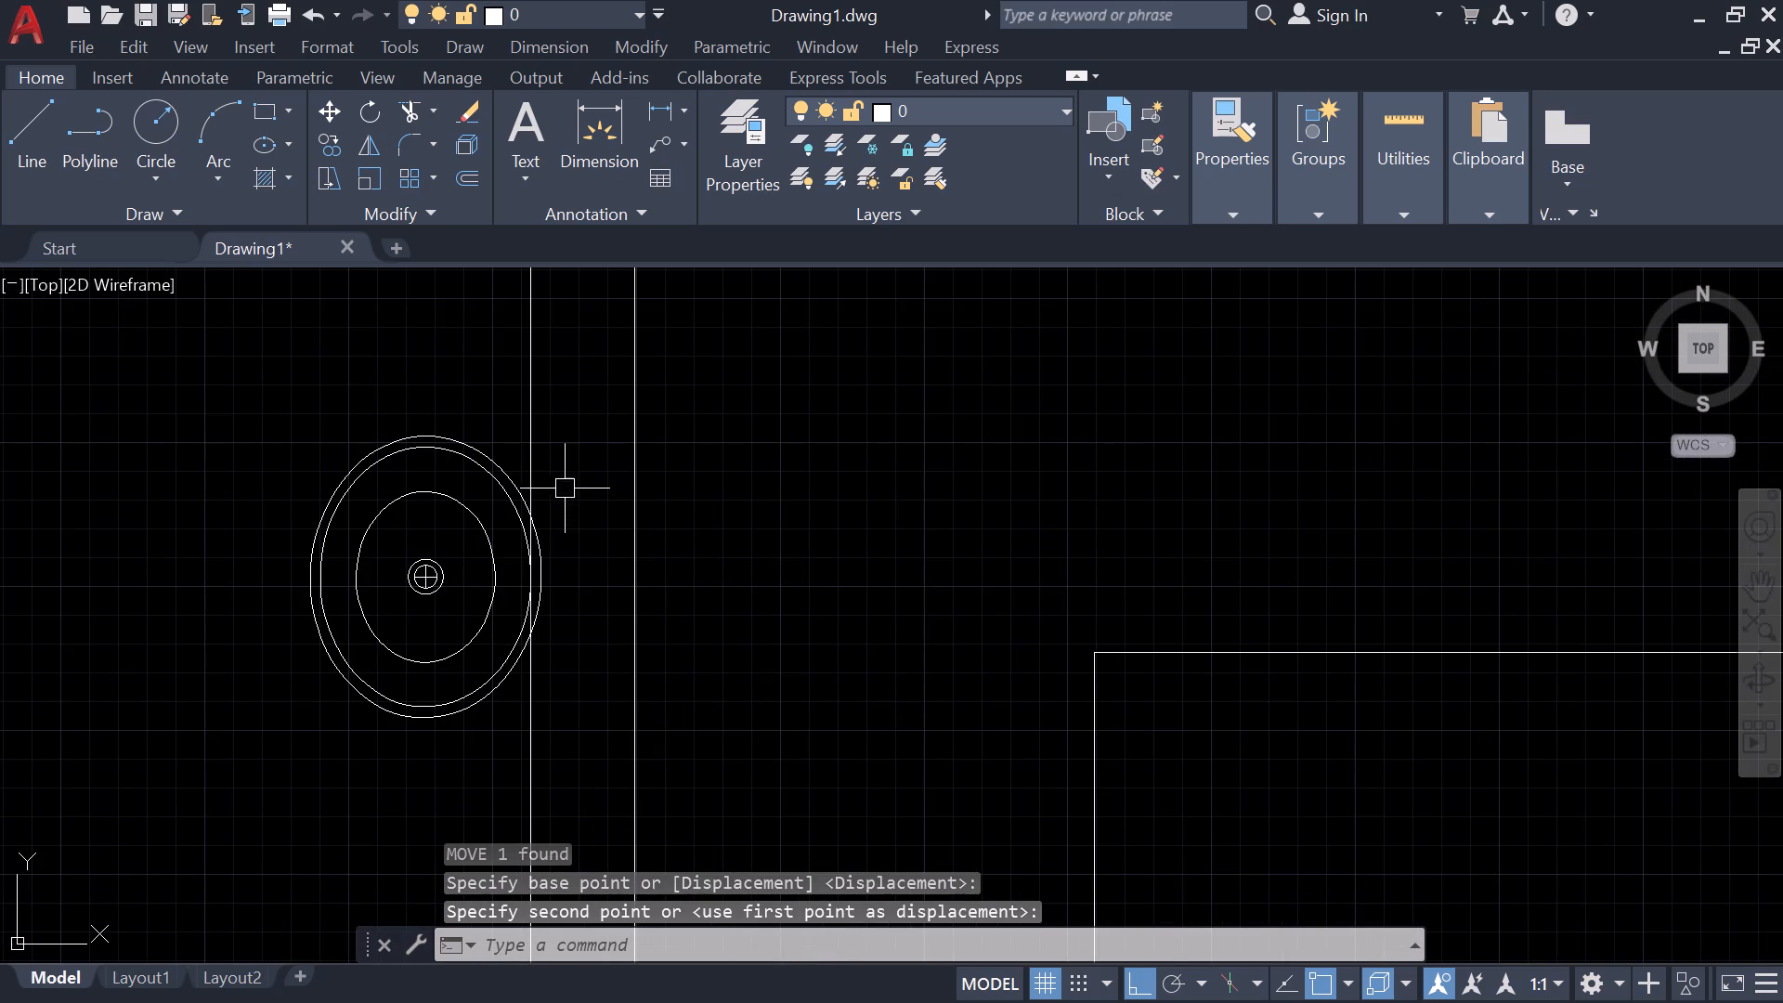
{"action": "left_click", "coordinate": [522, 548]}
{"action": "type", "text": "m"}
{"action": "key", "text": "space"}
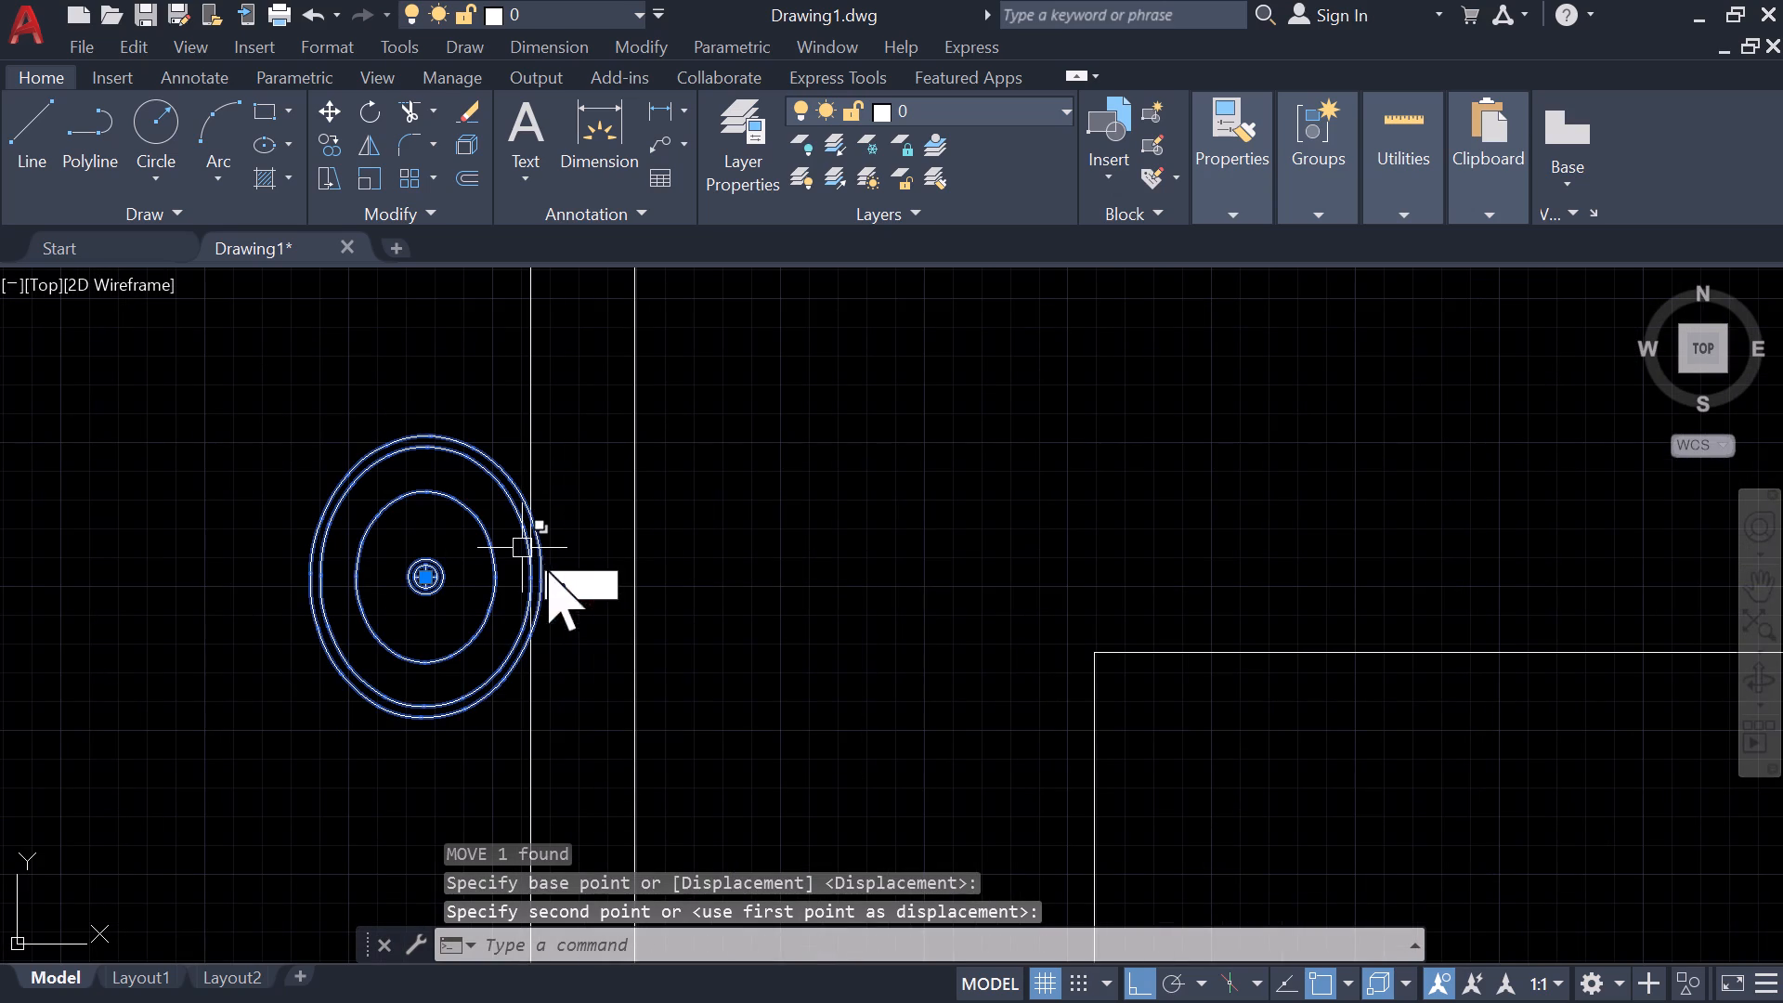
{"action": "key", "text": "space"}
{"action": "left_click", "coordinate": [546, 584]}
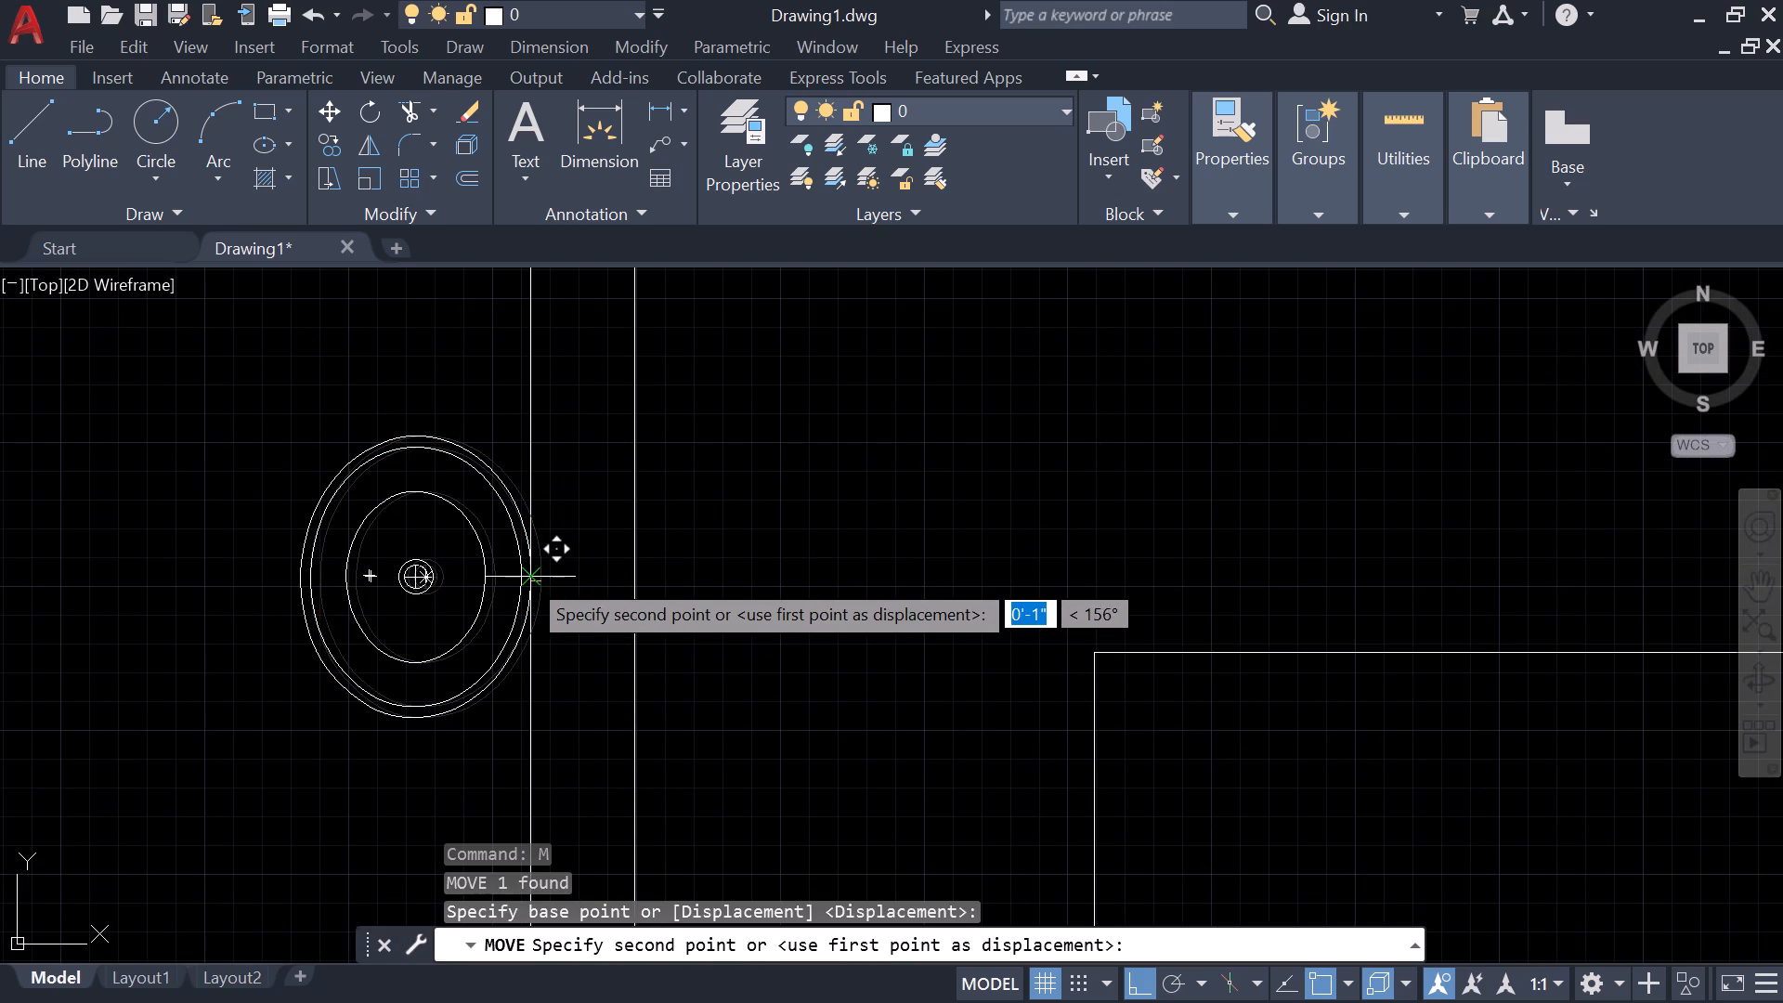
{"action": "left_click", "coordinate": [527, 577]}
{"action": "key", "text": "Escape"}
Rotate the small faucet block near the dining table 270 degrees so that its spout points west.
{"action": "scroll", "coordinate": [862, 606], "scroll_direction": "down", "scroll_amount": 3}
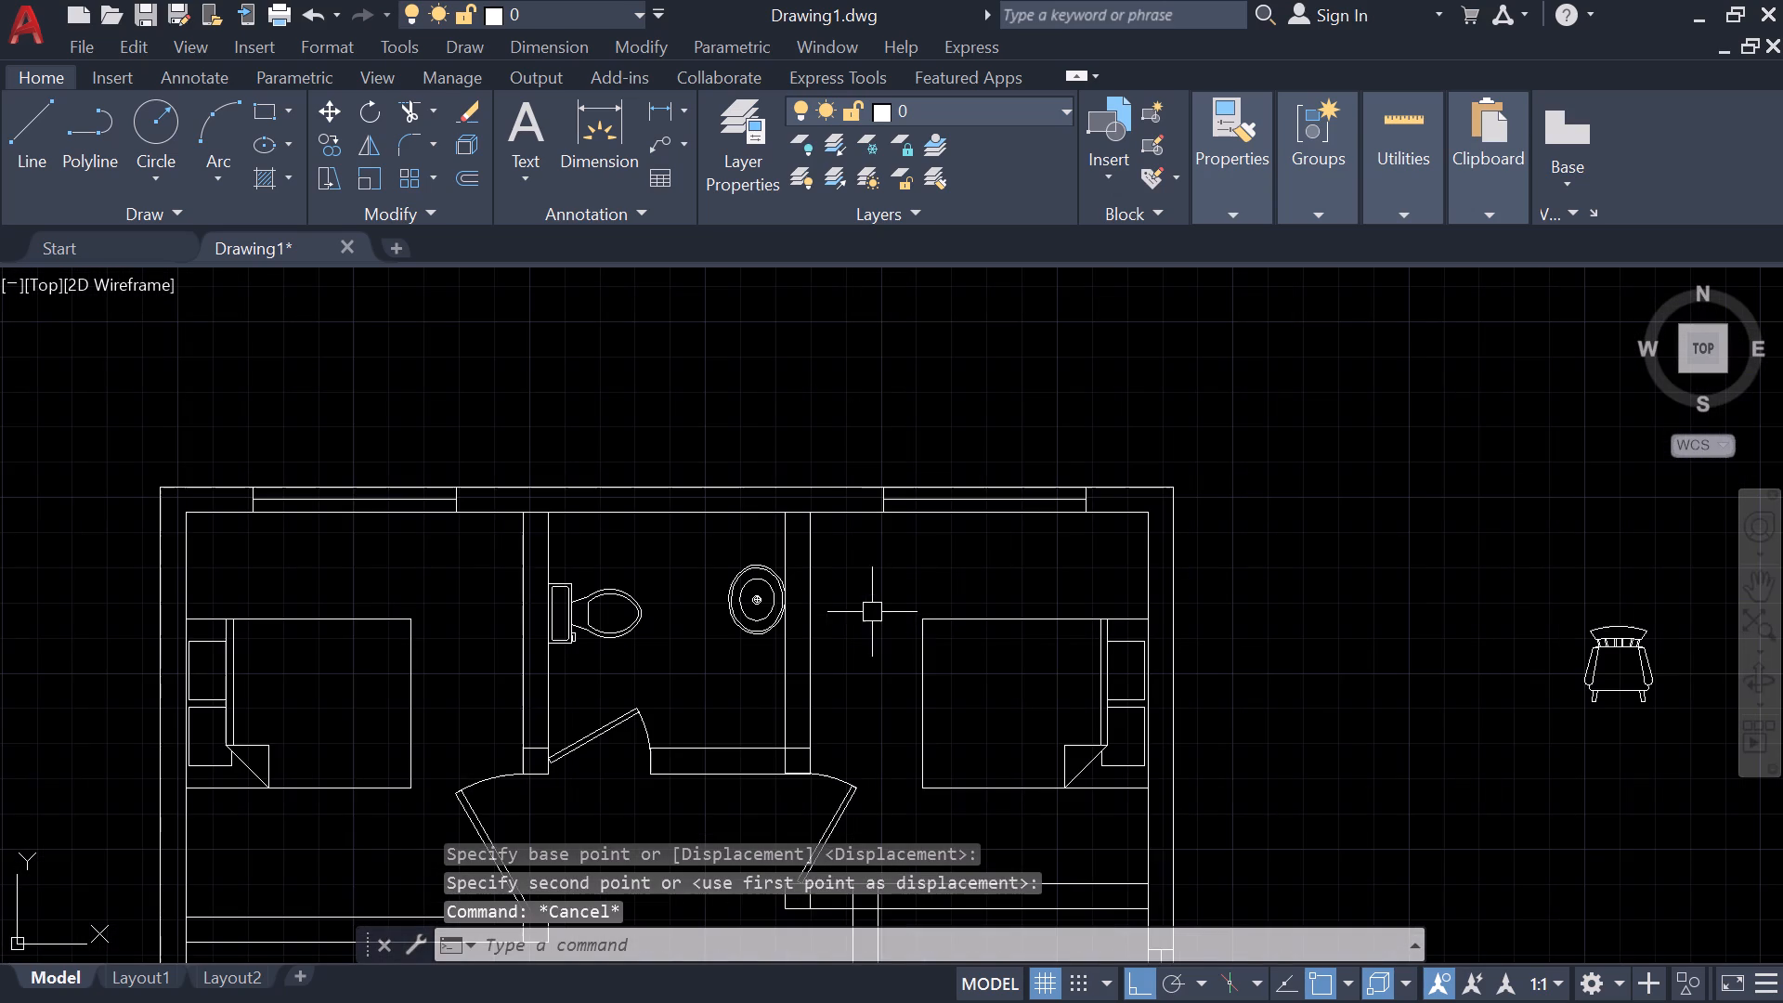
{"action": "middle_click_drag", "start_coordinate": [1335, 722], "coordinate": [511, 486]}
{"action": "scroll", "coordinate": [490, 475], "scroll_direction": "down", "scroll_amount": 2}
{"action": "scroll", "coordinate": [956, 661], "scroll_direction": "up", "scroll_amount": 4}
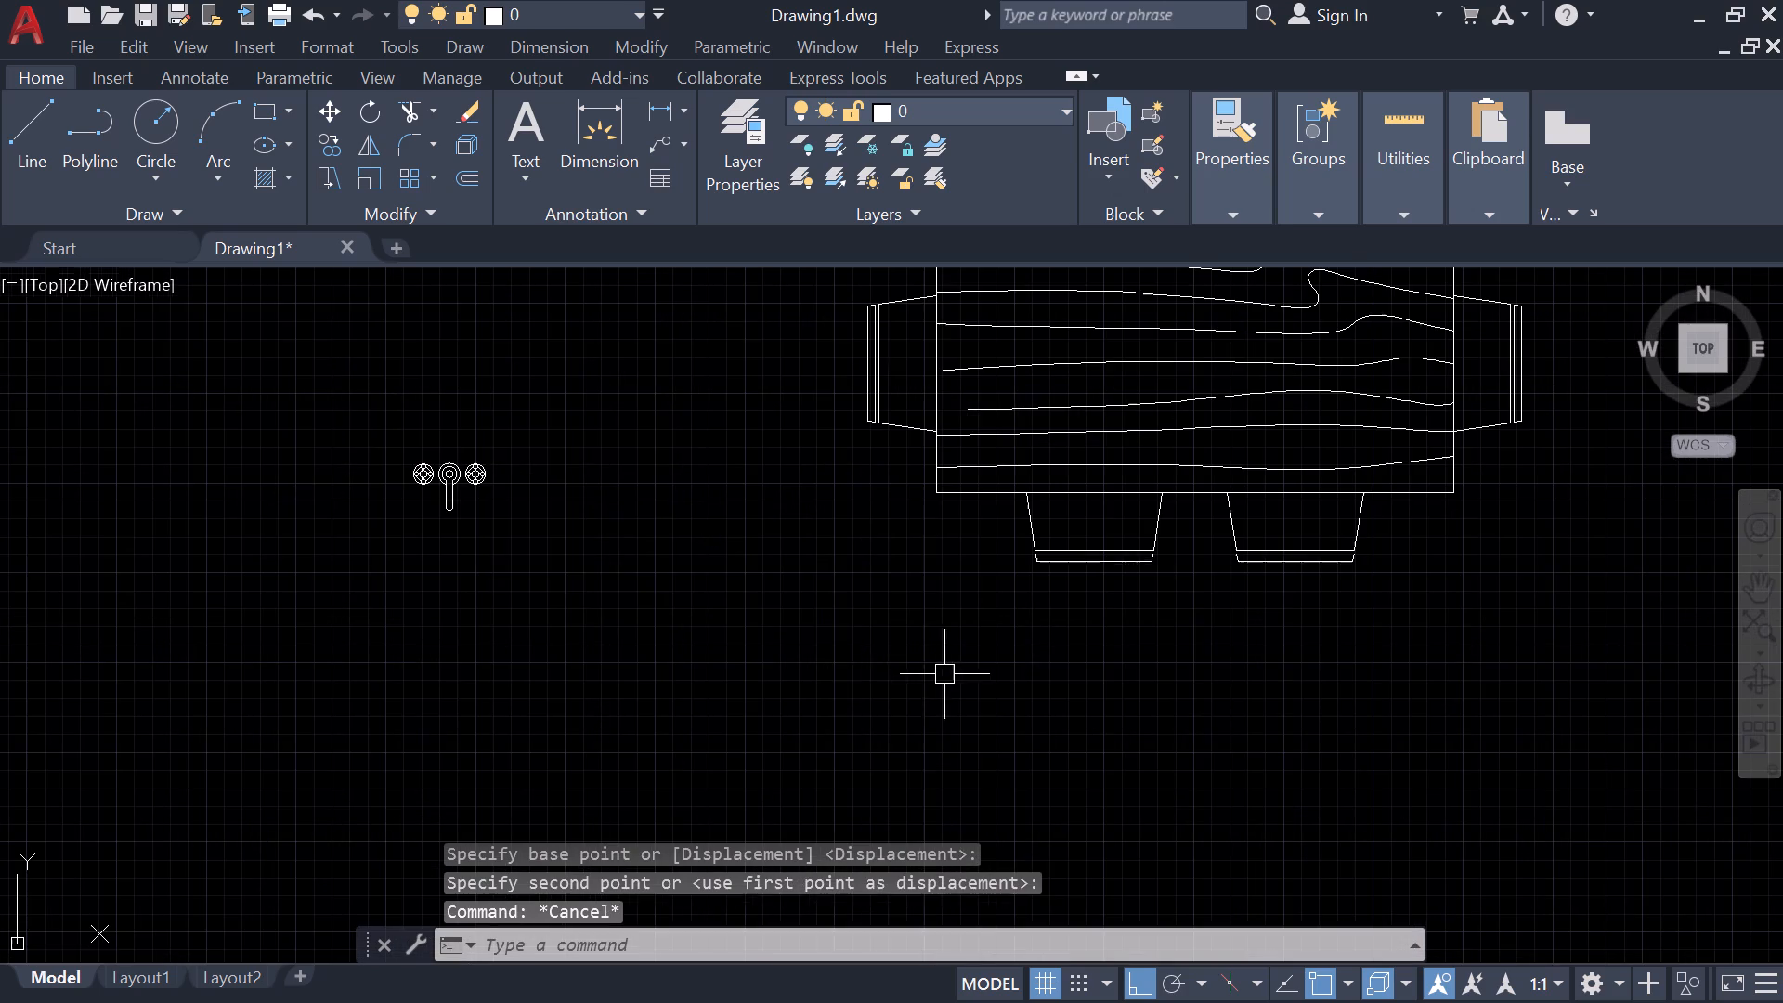
{"action": "left_click_drag", "start_coordinate": [599, 590], "coordinate": [512, 554]}
{"action": "left_click", "coordinate": [262, 405]}
{"action": "type", "text": "ro"}
{"action": "key", "text": "Return"}
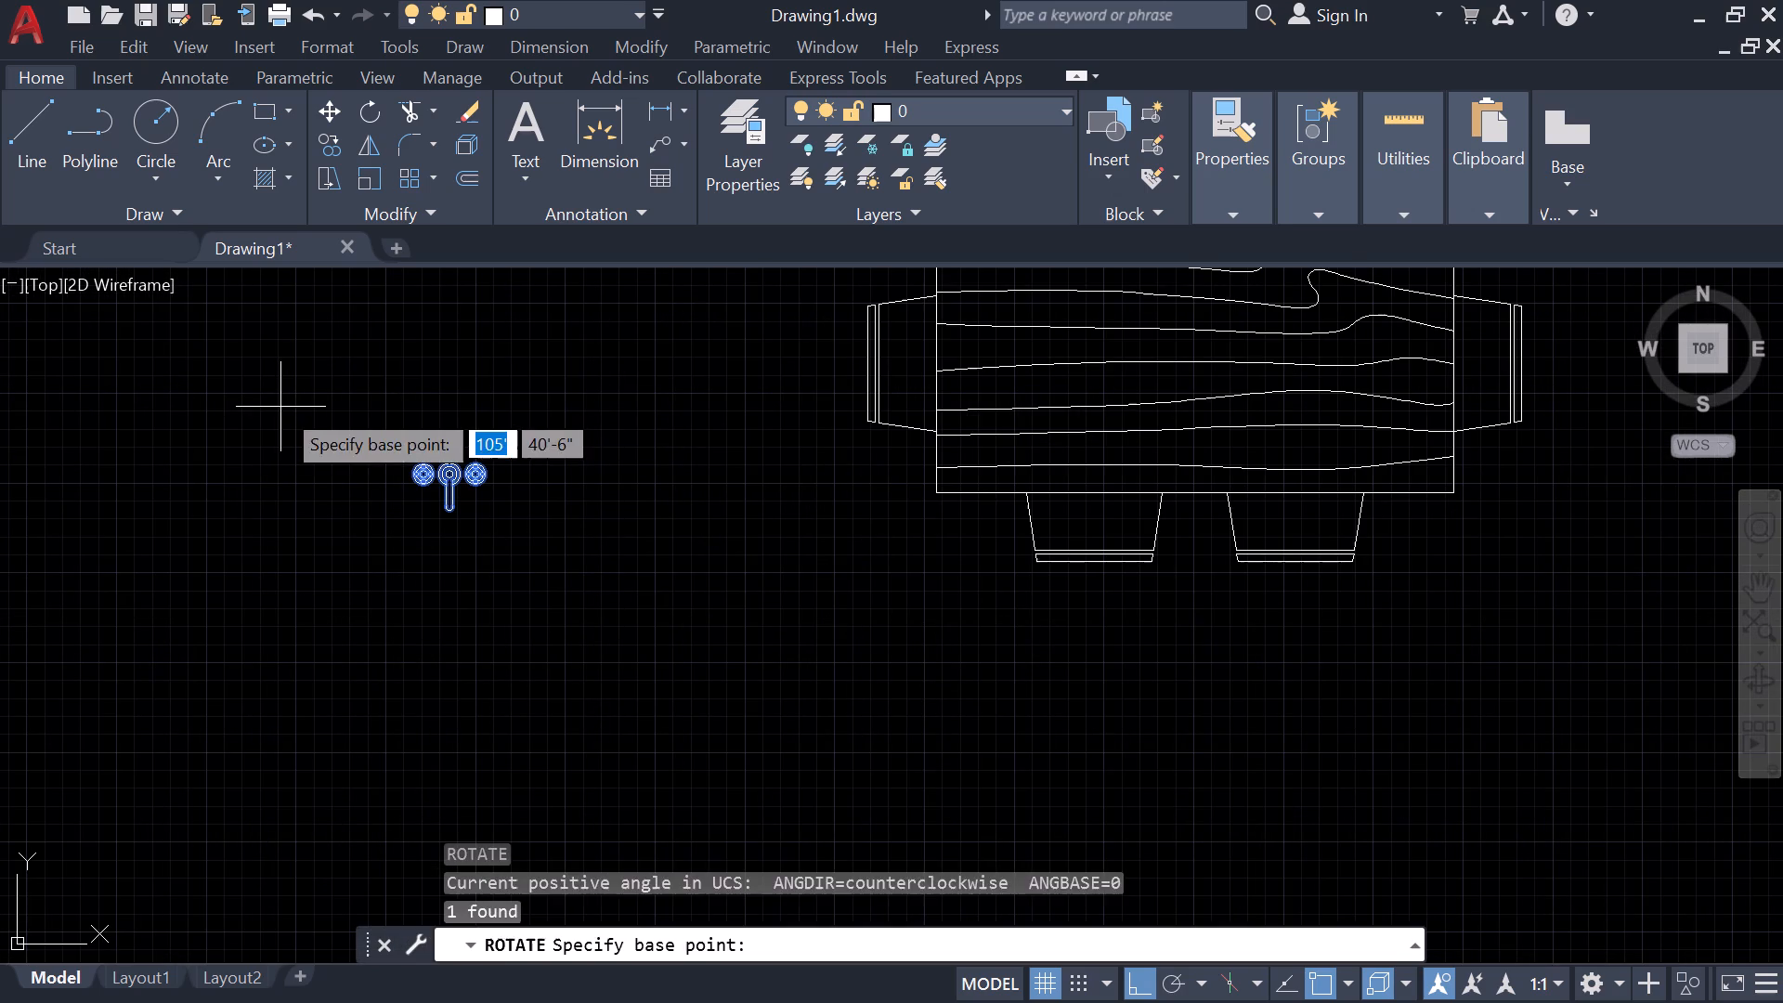
{"action": "key", "text": "space"}
{"action": "left_click", "coordinate": [484, 471]}
{"action": "left_click", "coordinate": [486, 531]}
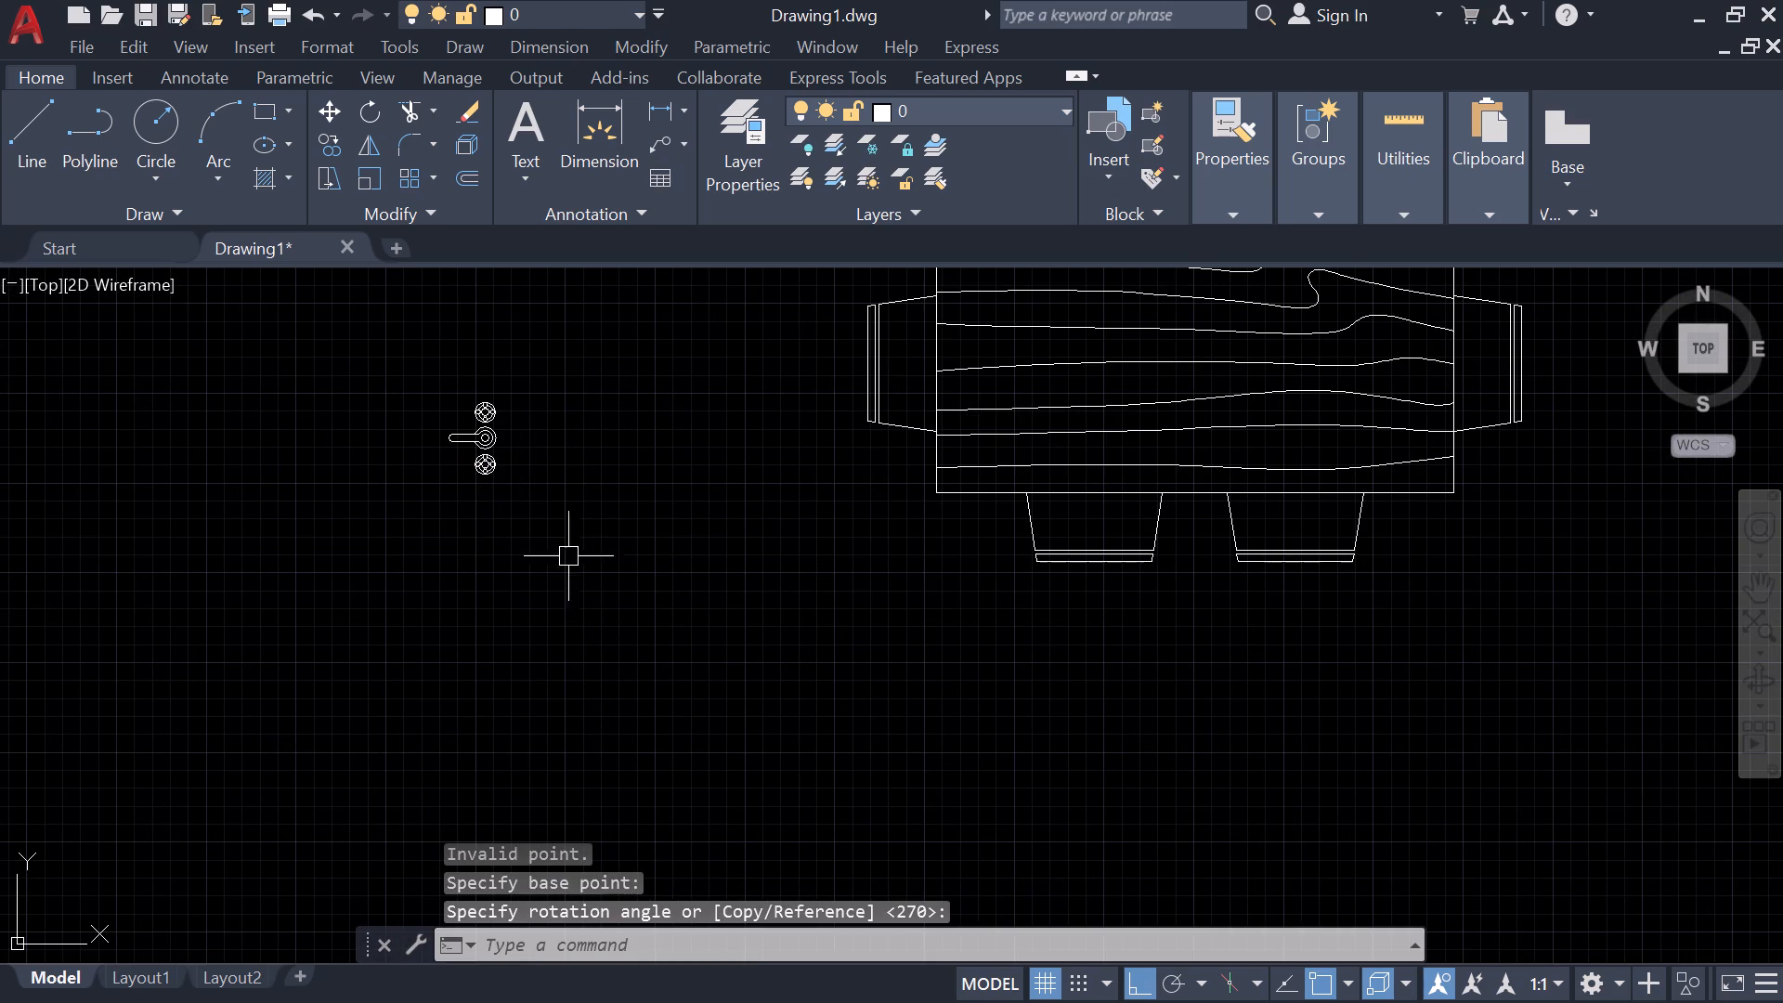
Move the faucet by its central circle to the east rim of the washbasin in the small bathroom.
{"action": "left_click", "coordinate": [572, 556]}
{"action": "left_click", "coordinate": [397, 379]}
{"action": "type", "text": "m"}
{"action": "key", "text": "space"}
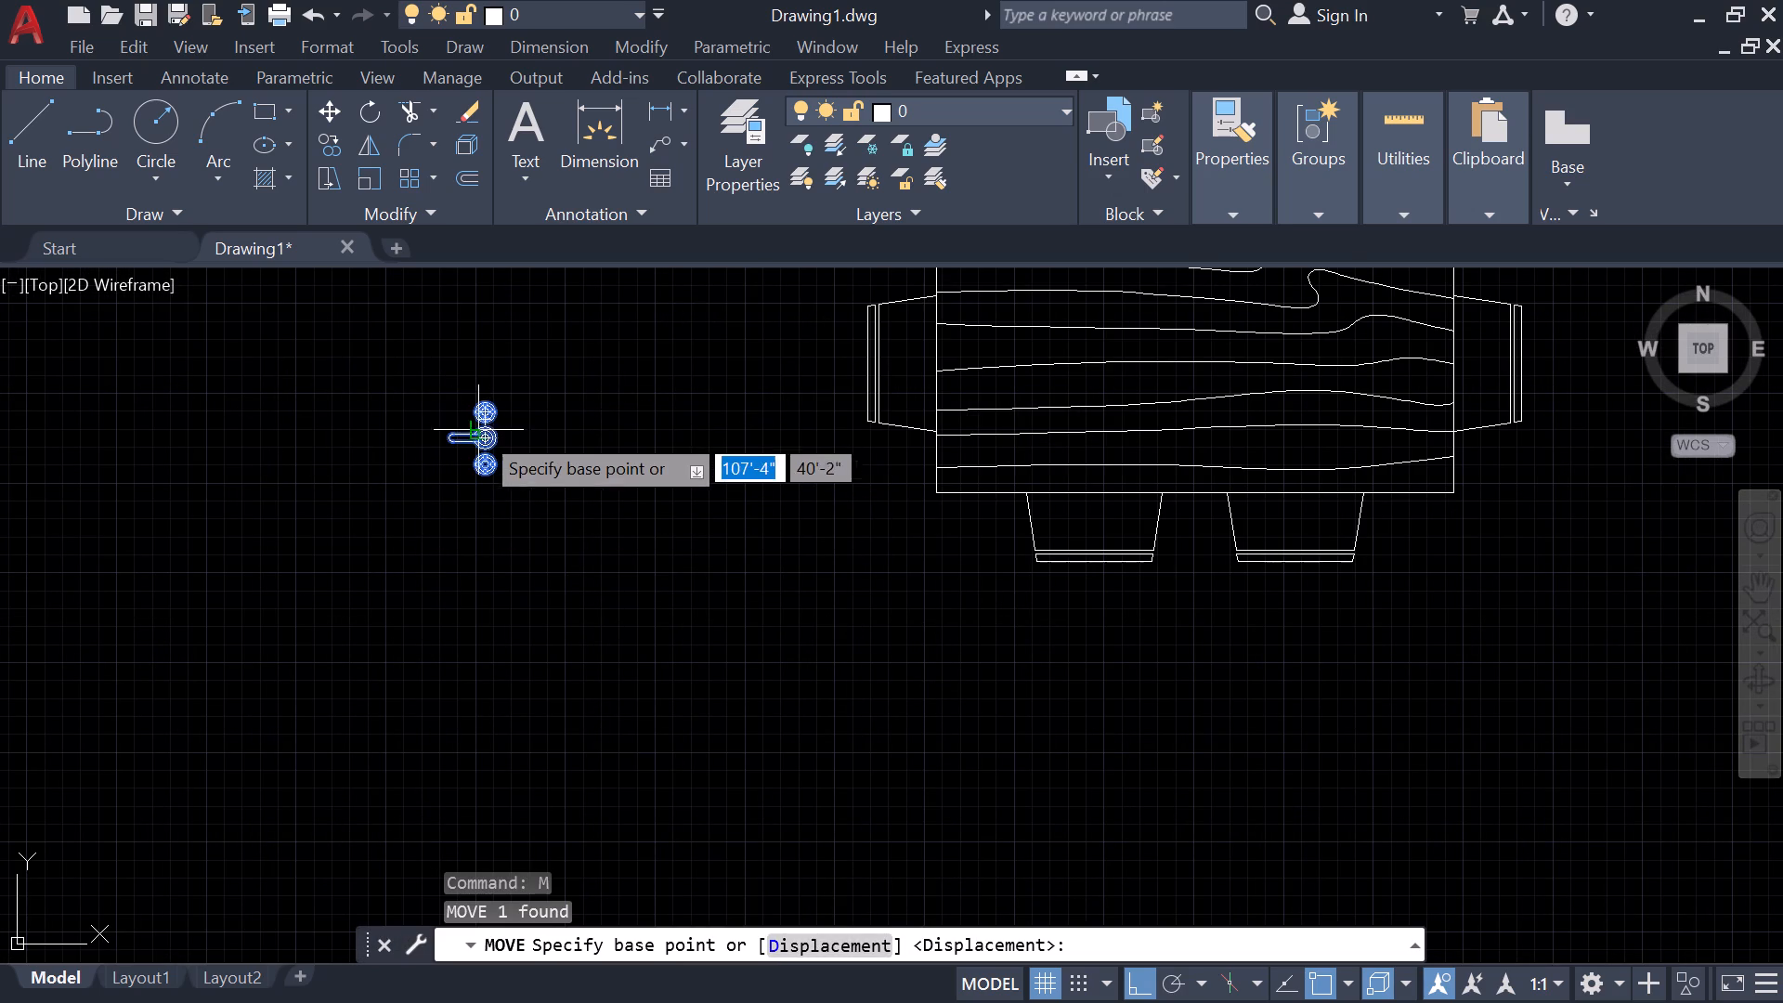
{"action": "left_click", "coordinate": [488, 438]}
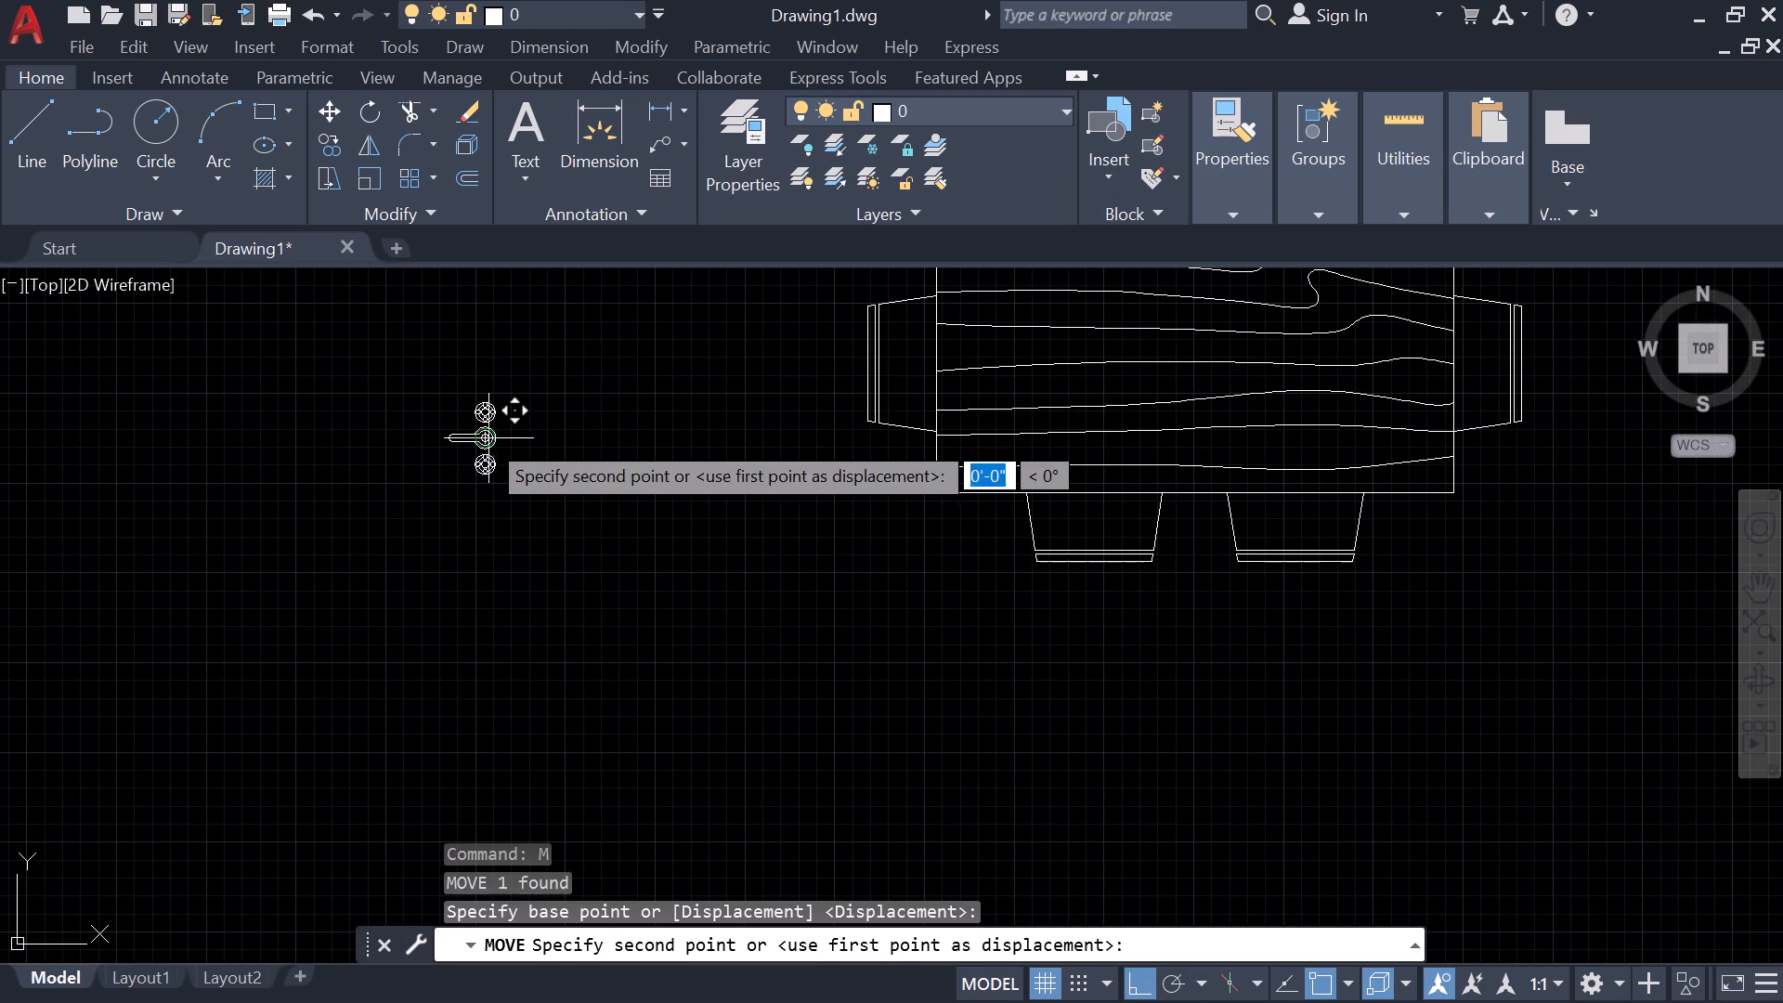
{"action": "scroll", "coordinate": [295, 360], "scroll_direction": "down", "scroll_amount": 1}
{"action": "middle_click_drag", "start_coordinate": [318, 412], "coordinate": [624, 822]}
{"action": "scroll", "coordinate": [436, 721], "scroll_direction": "down", "scroll_amount": 4}
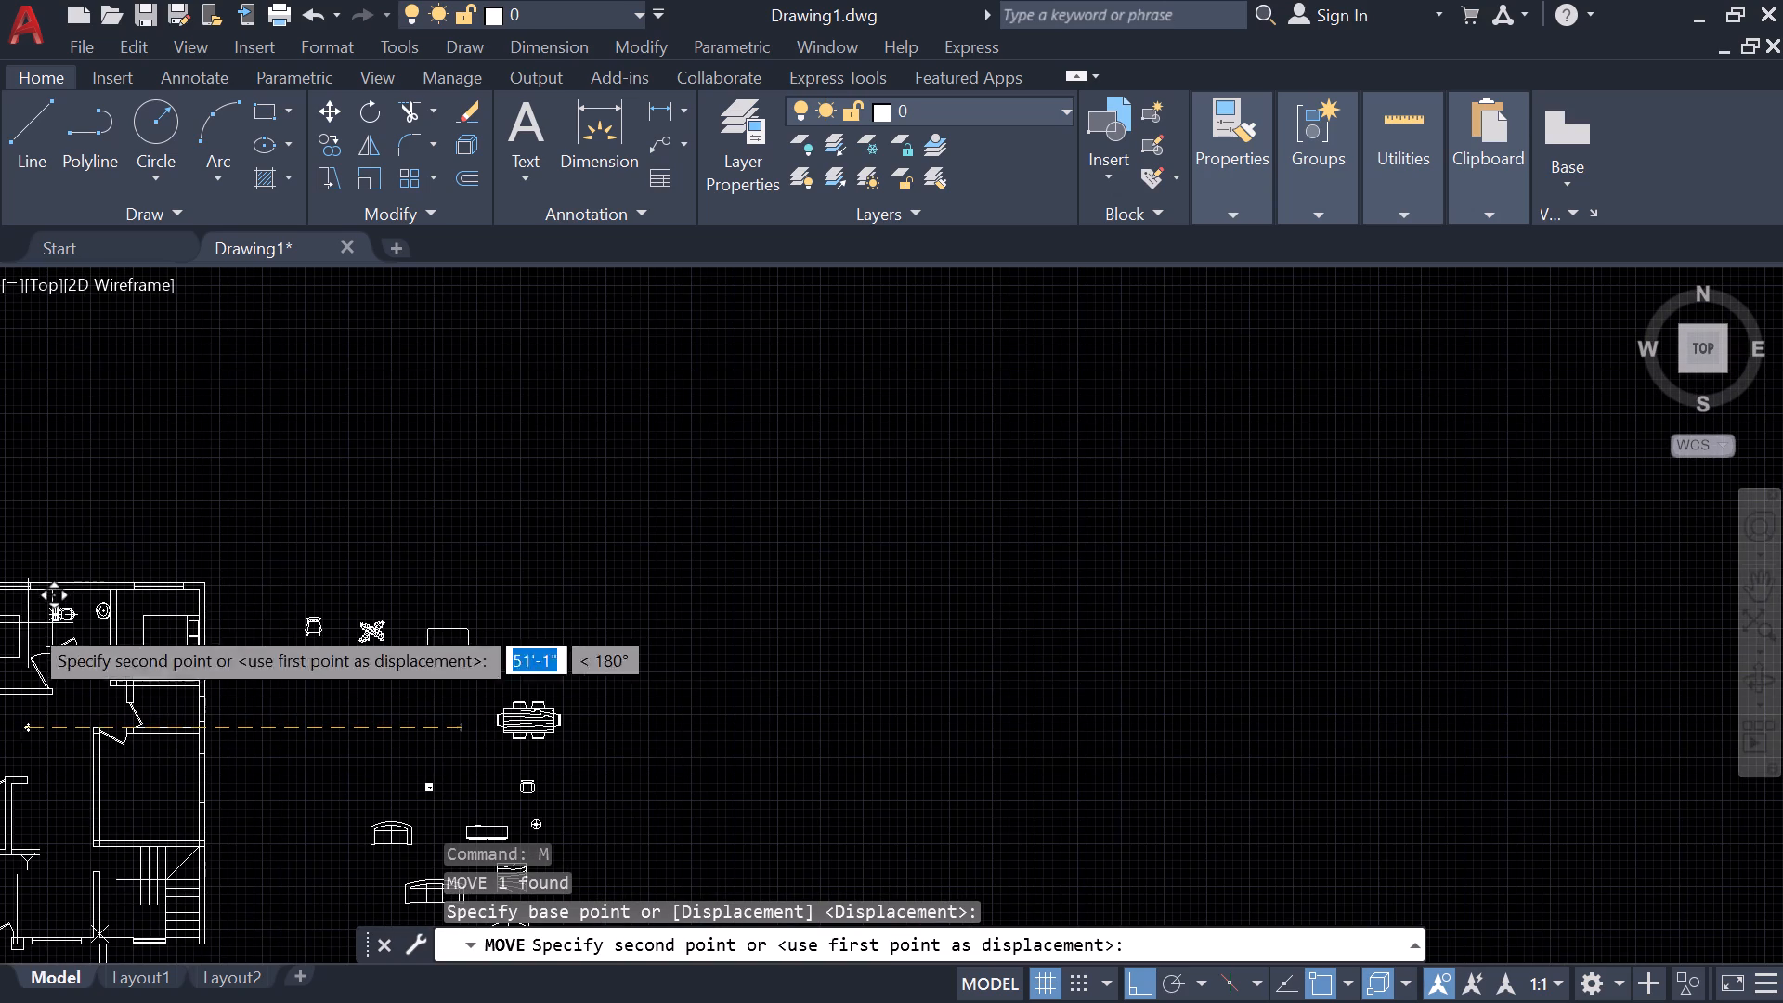
{"action": "scroll", "coordinate": [79, 583], "scroll_direction": "up", "scroll_amount": 5}
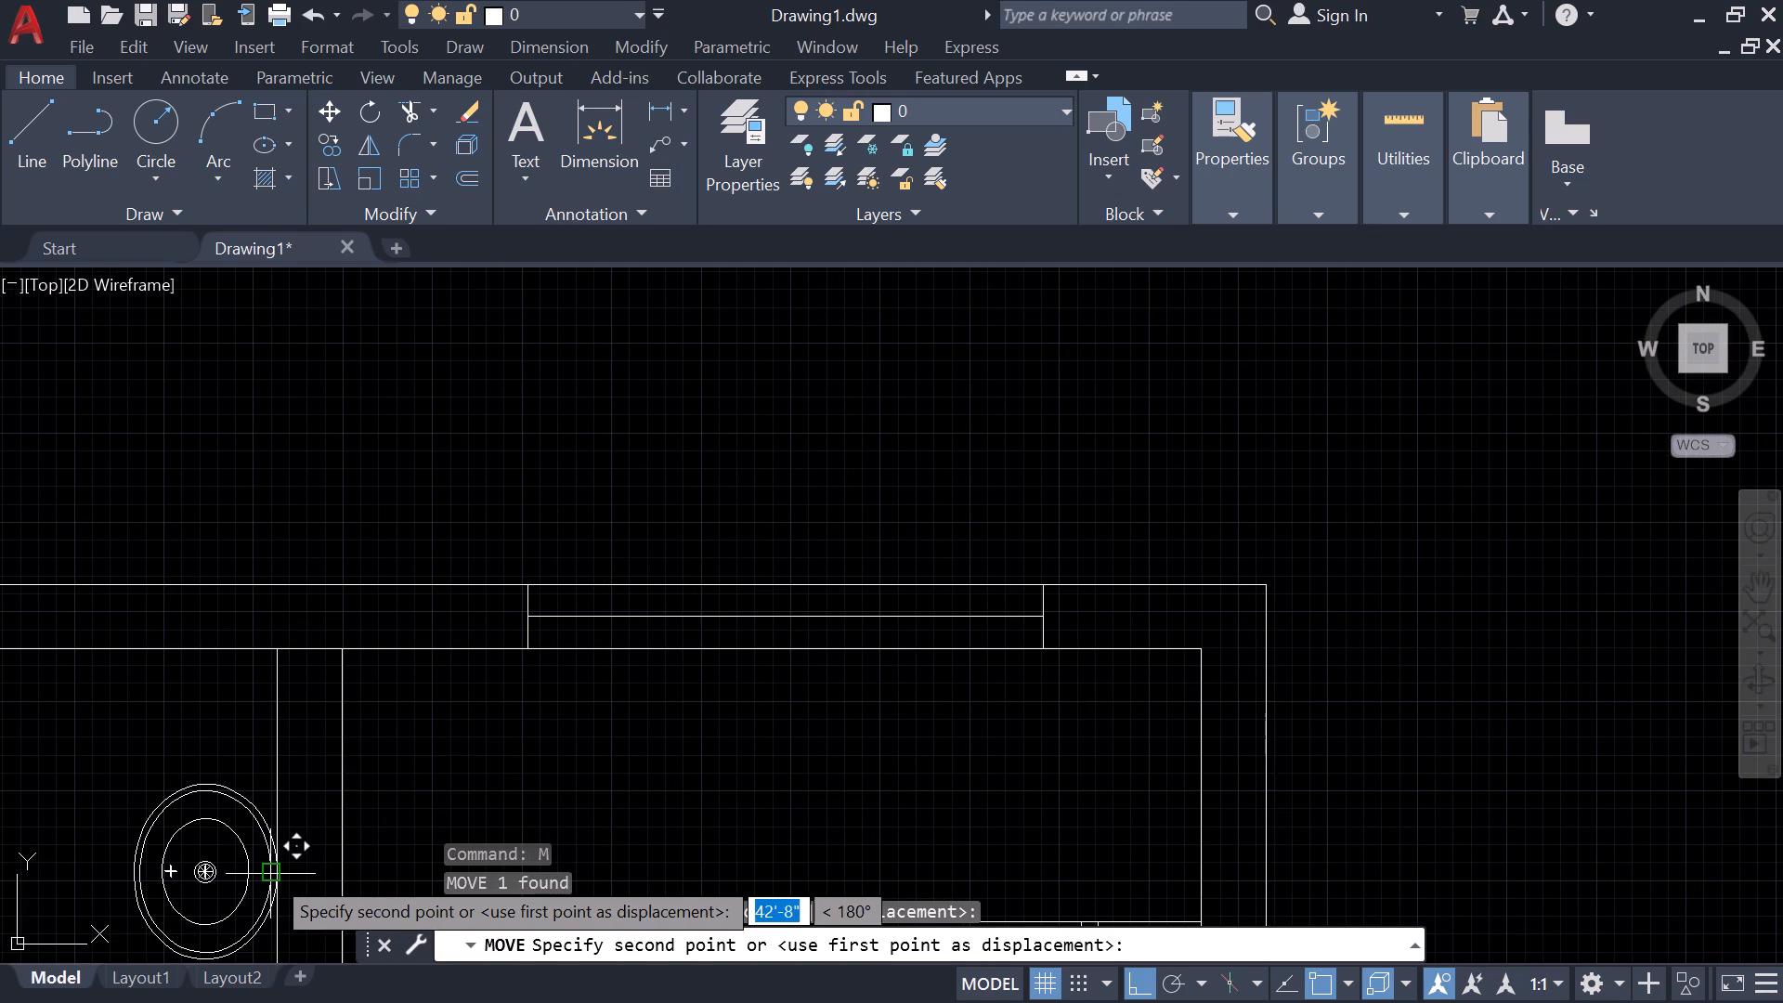
{"action": "left_click", "coordinate": [270, 874]}
{"action": "scroll", "coordinate": [273, 874], "scroll_direction": "down", "scroll_amount": 1}
{"action": "key", "text": "Escape"}
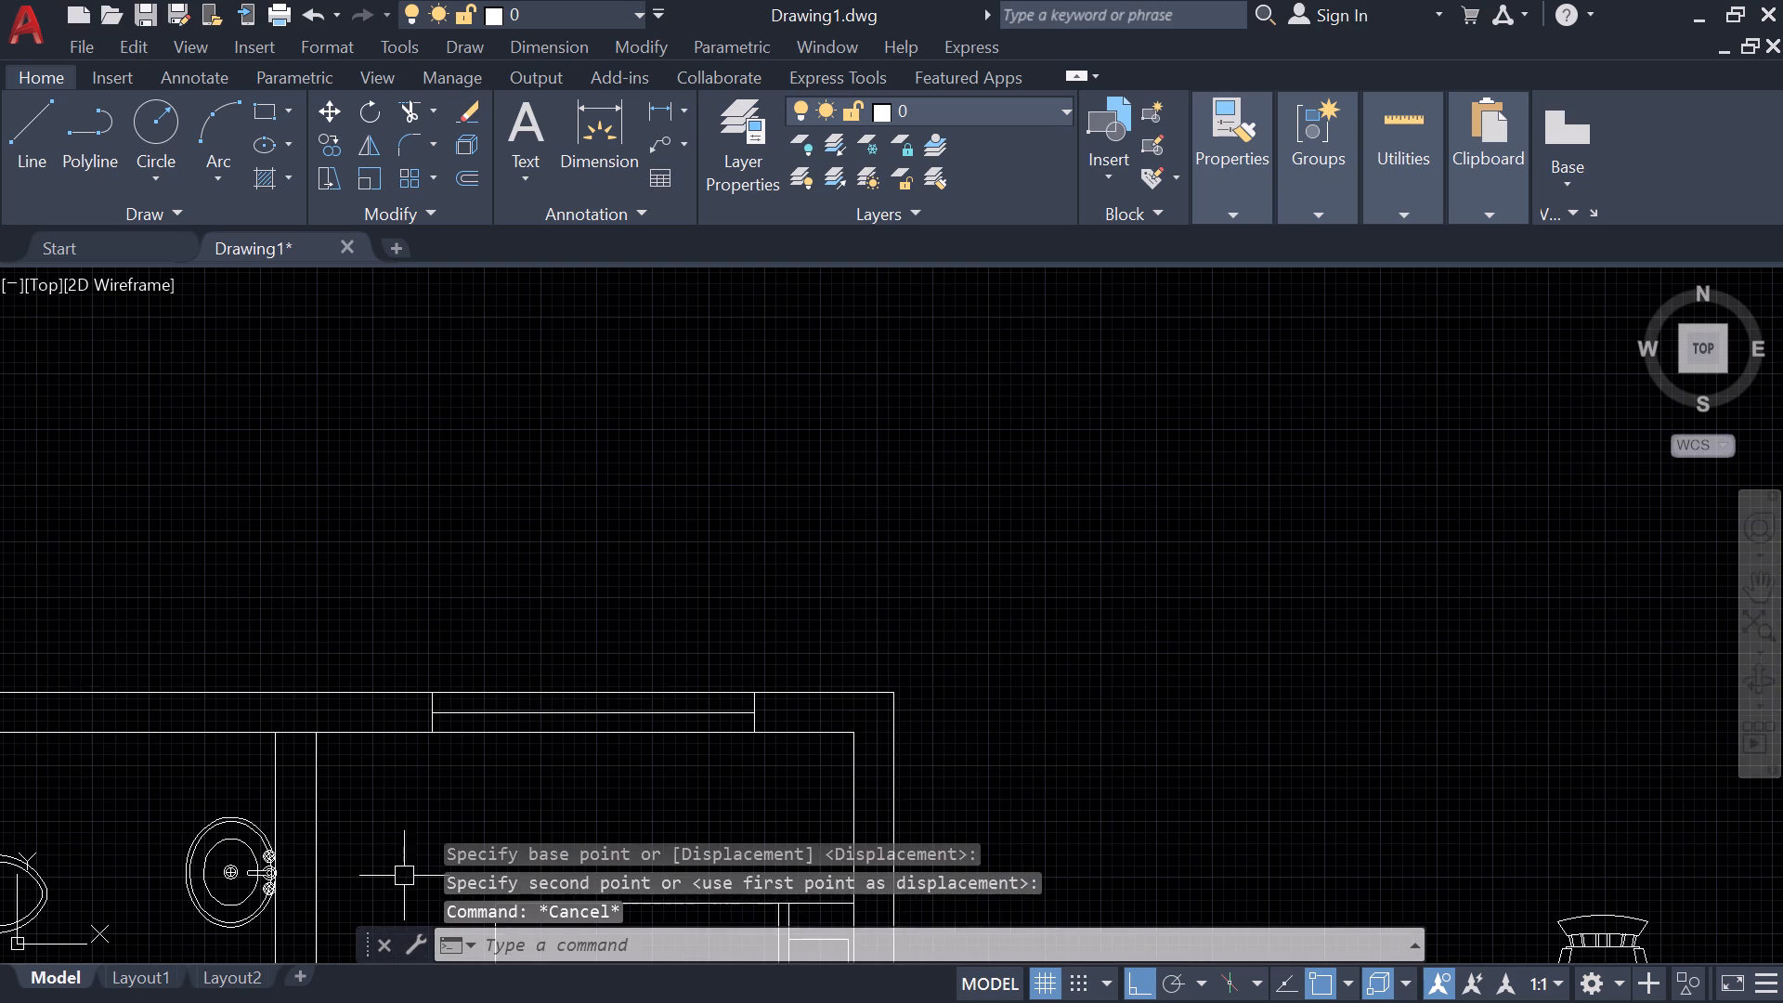
Copy the northeast bedroom's bed south along the inner east wall into the bedroom just north of the staircase.
{"action": "scroll", "coordinate": [404, 875], "scroll_direction": "down", "scroll_amount": 1}
{"action": "middle_click_drag", "start_coordinate": [389, 870], "coordinate": [515, 398]}
{"action": "scroll", "coordinate": [536, 464], "scroll_direction": "down", "scroll_amount": 1}
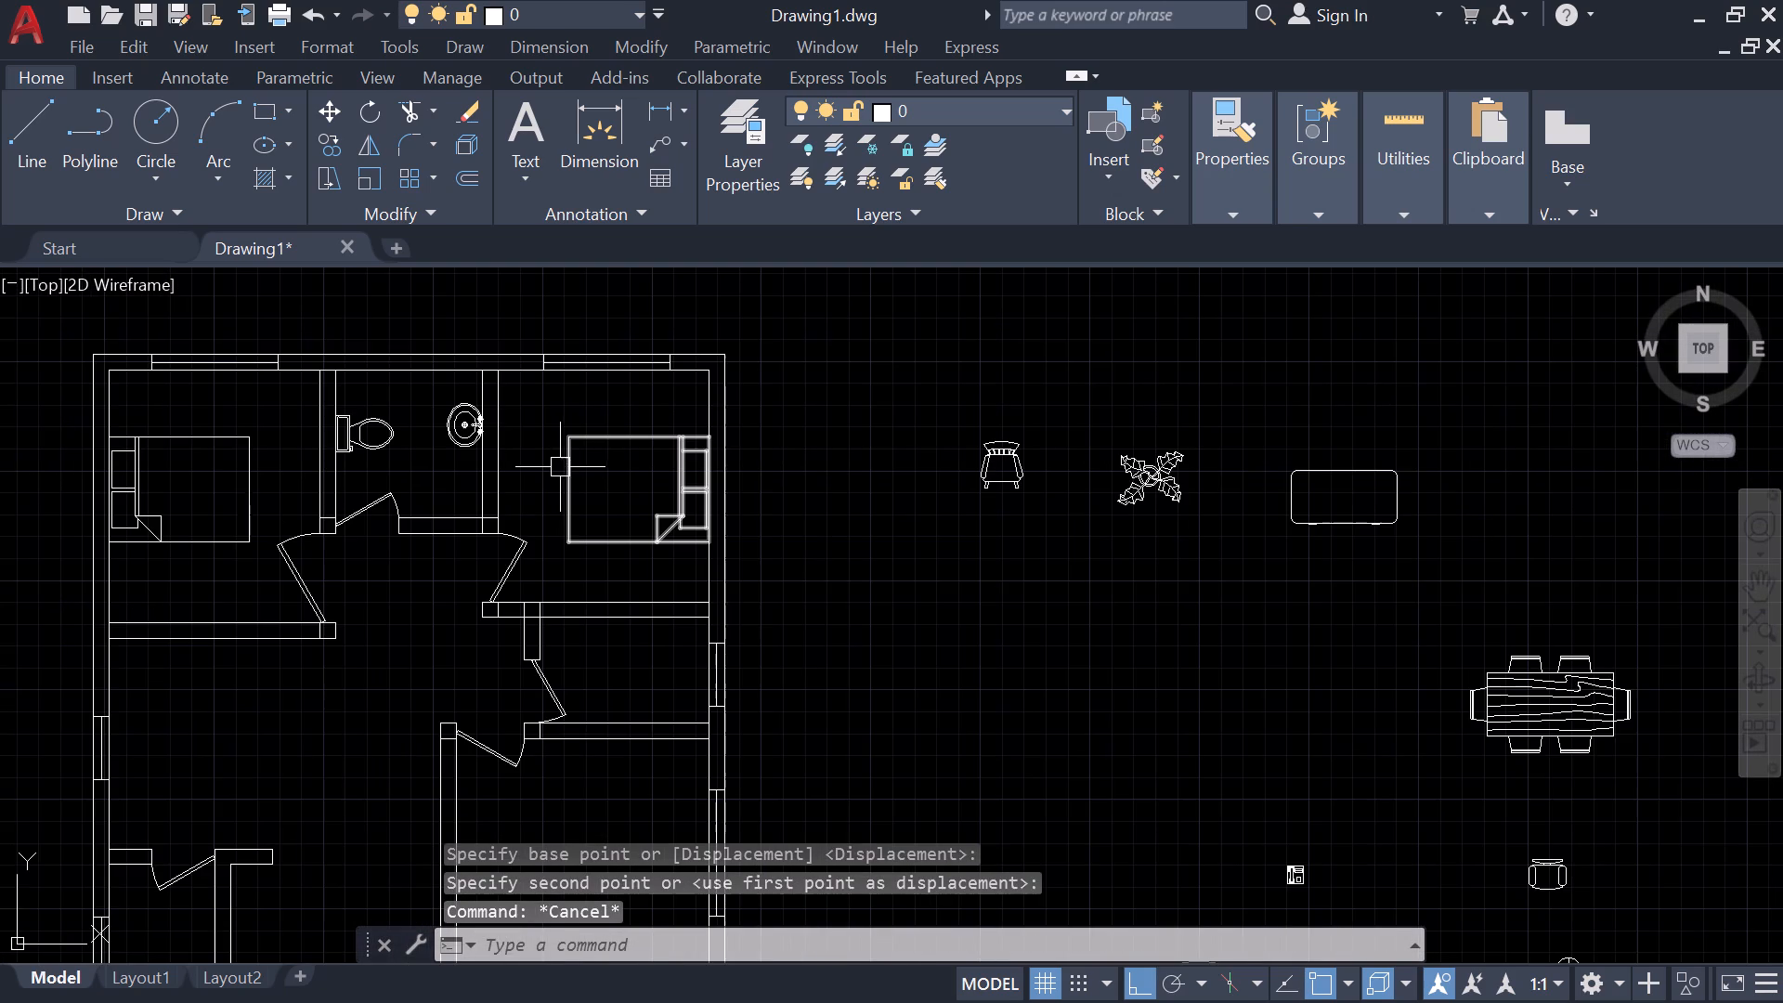
{"action": "scroll", "coordinate": [564, 467], "scroll_direction": "down", "scroll_amount": 1}
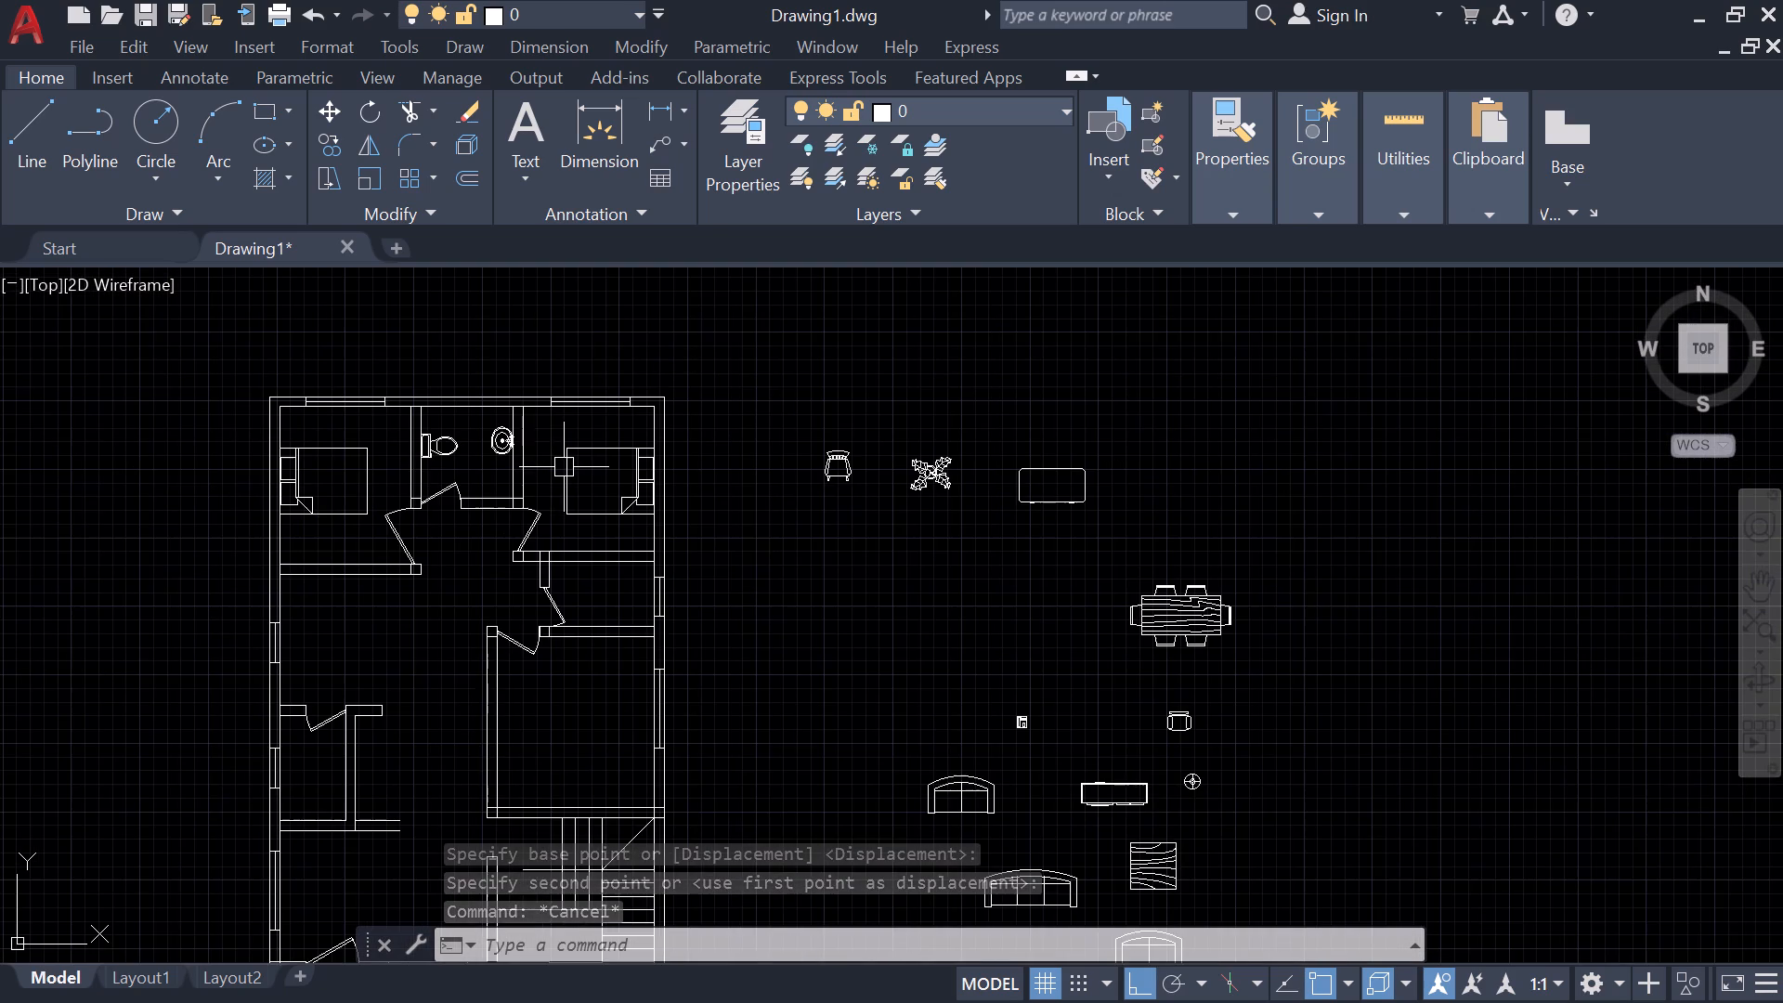
{"action": "scroll", "coordinate": [1051, 727], "scroll_direction": "up", "scroll_amount": 4}
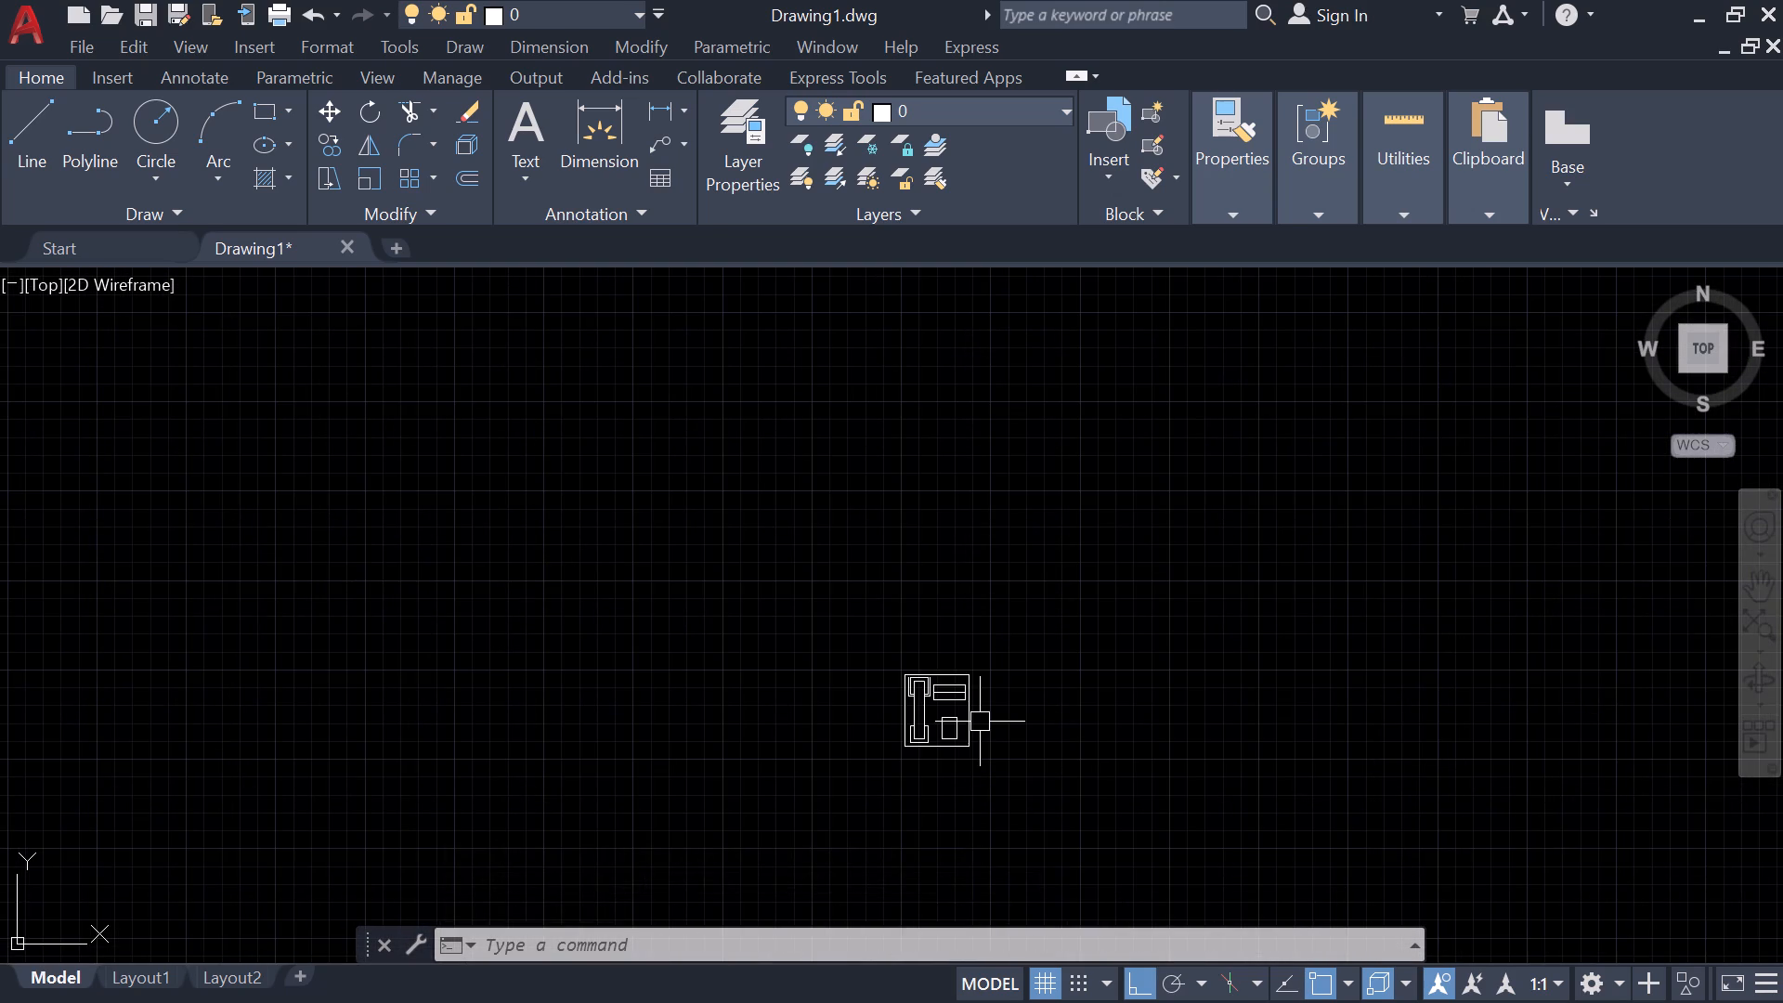
{"action": "scroll", "coordinate": [972, 730], "scroll_direction": "down", "scroll_amount": 3}
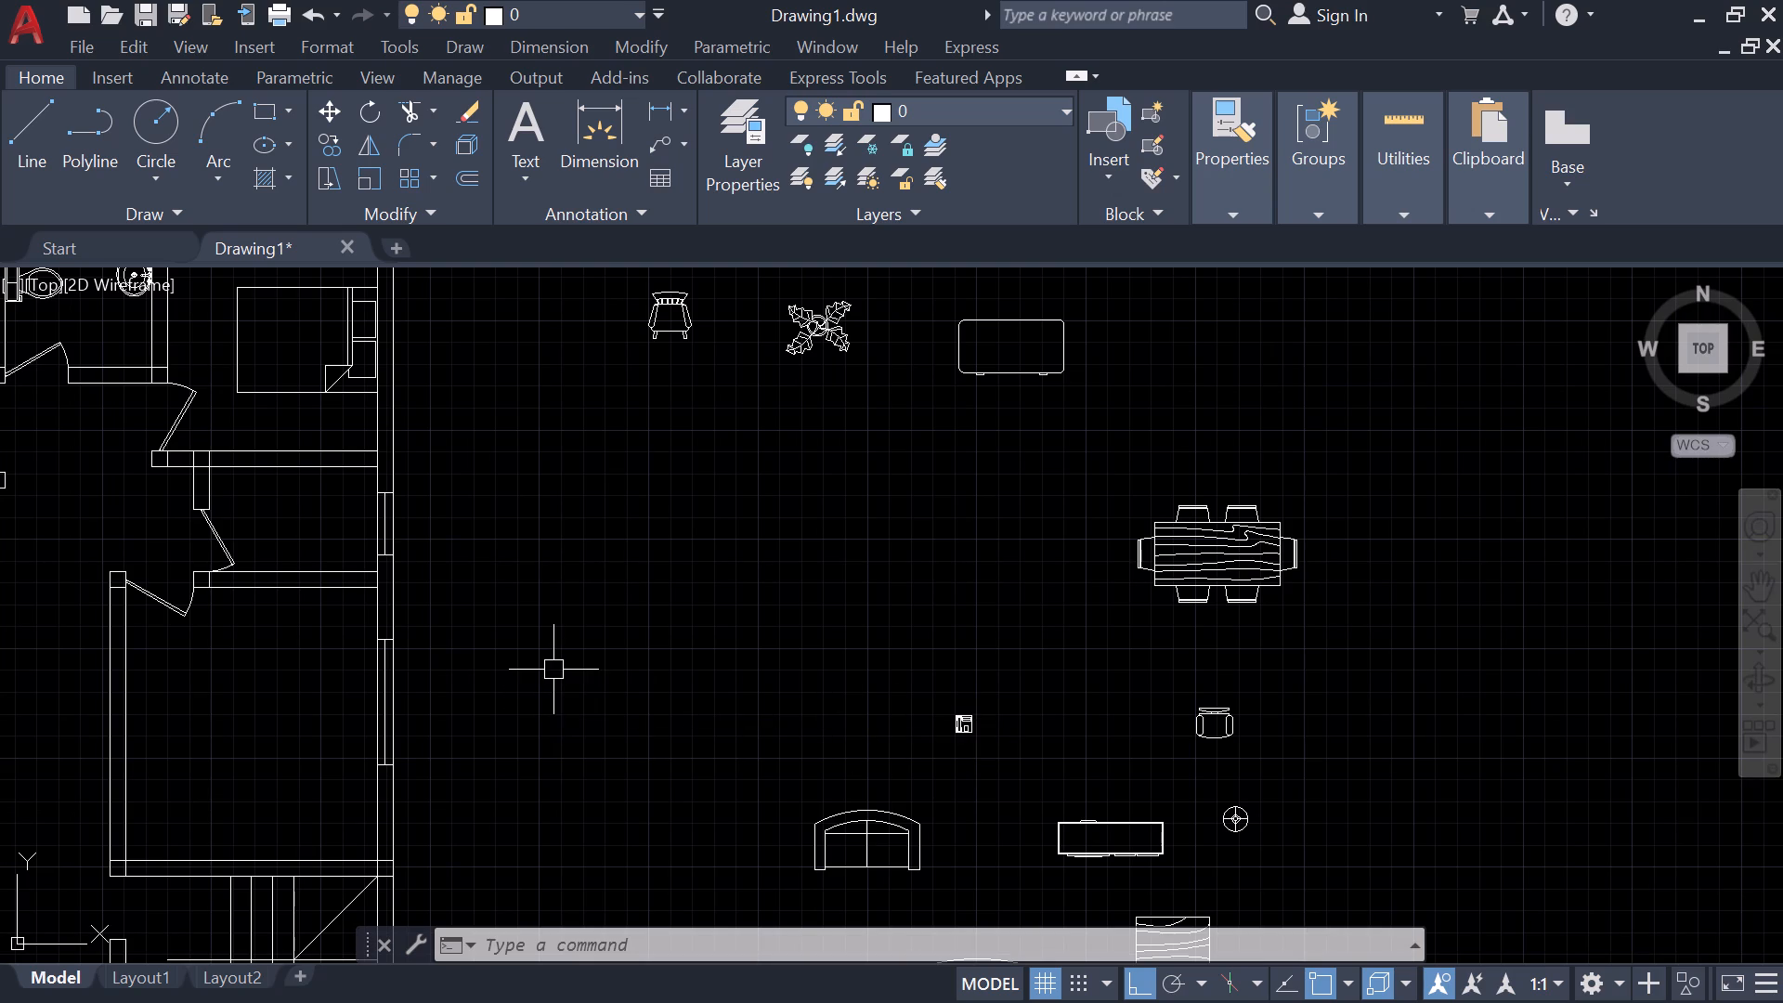
{"action": "scroll", "coordinate": [743, 692], "scroll_direction": "down", "scroll_amount": 1}
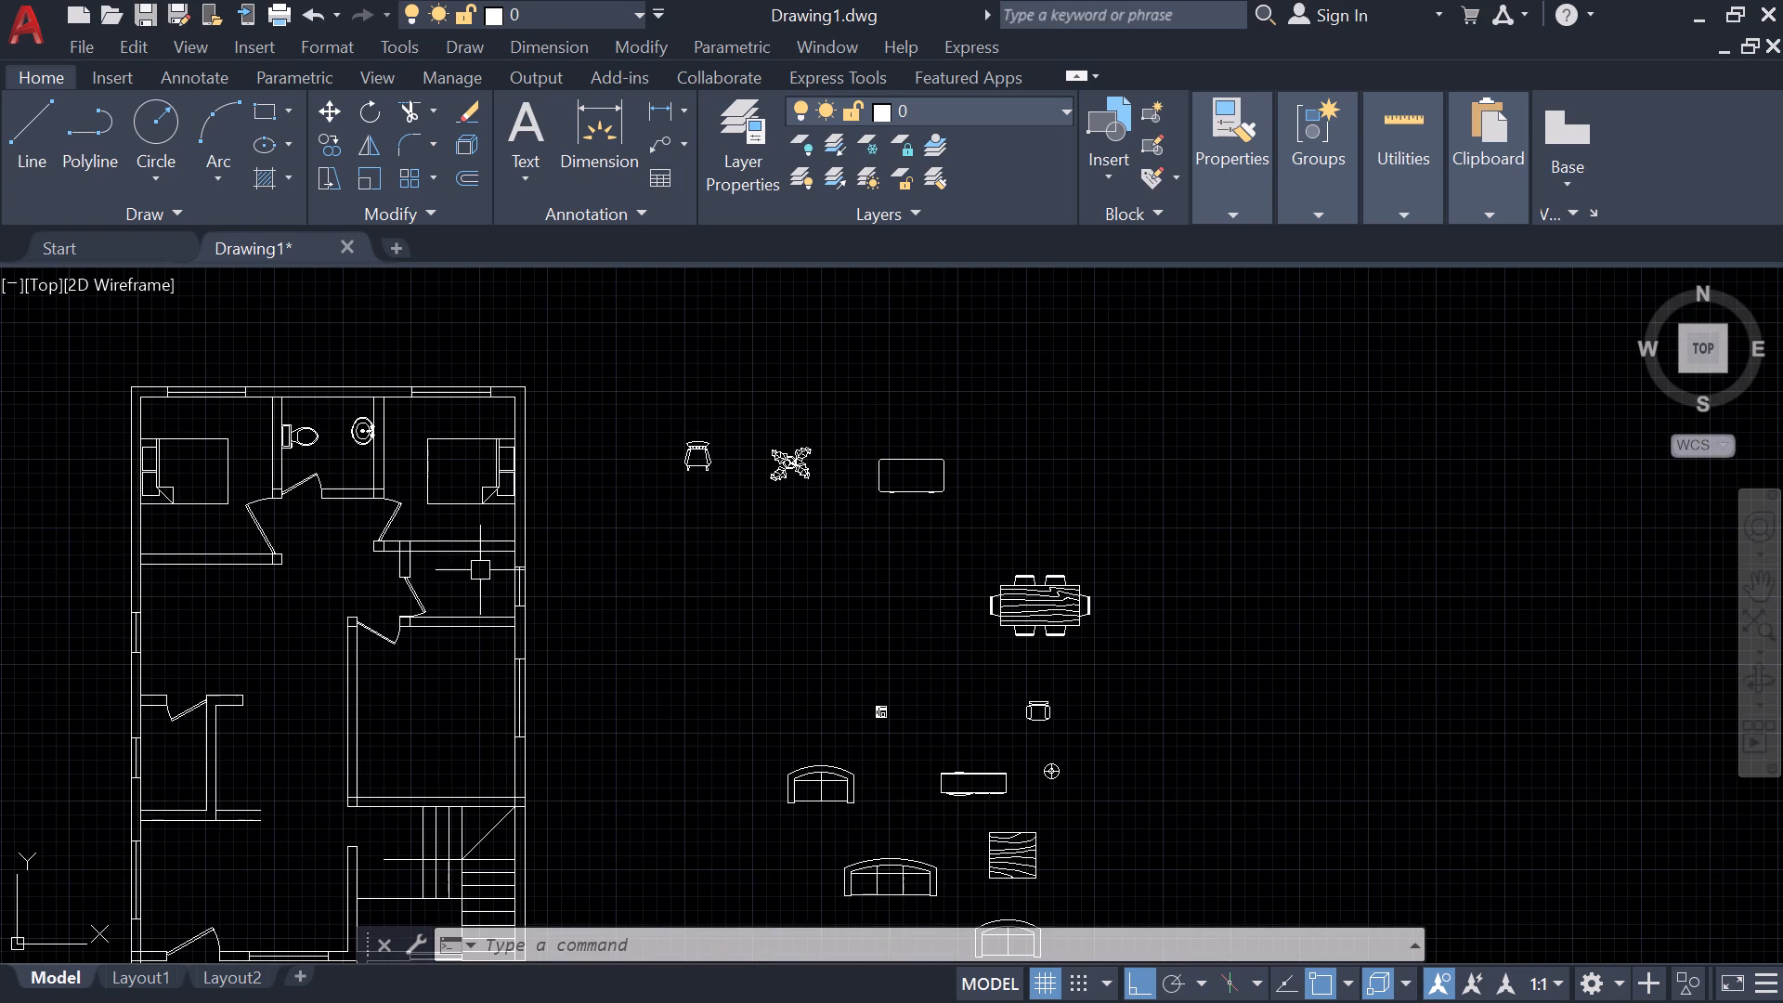
{"action": "left_click", "coordinate": [460, 499]}
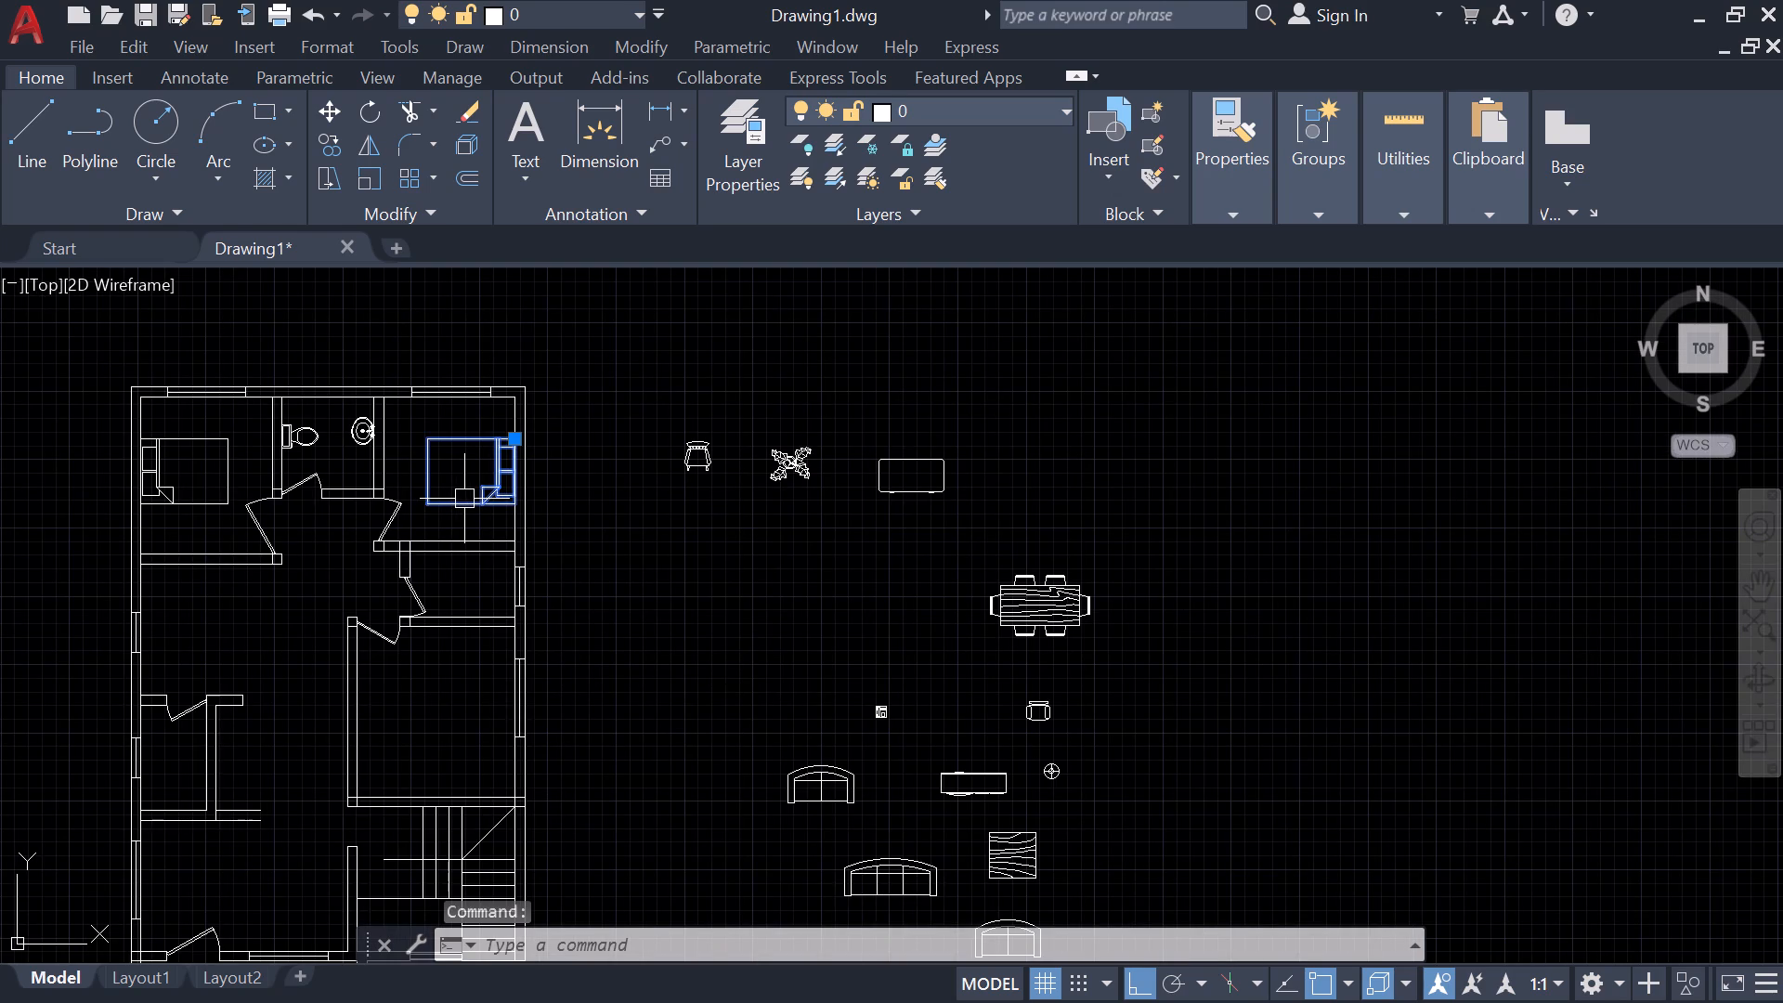
{"action": "type", "text": "co"}
{"action": "key", "text": "Return"}
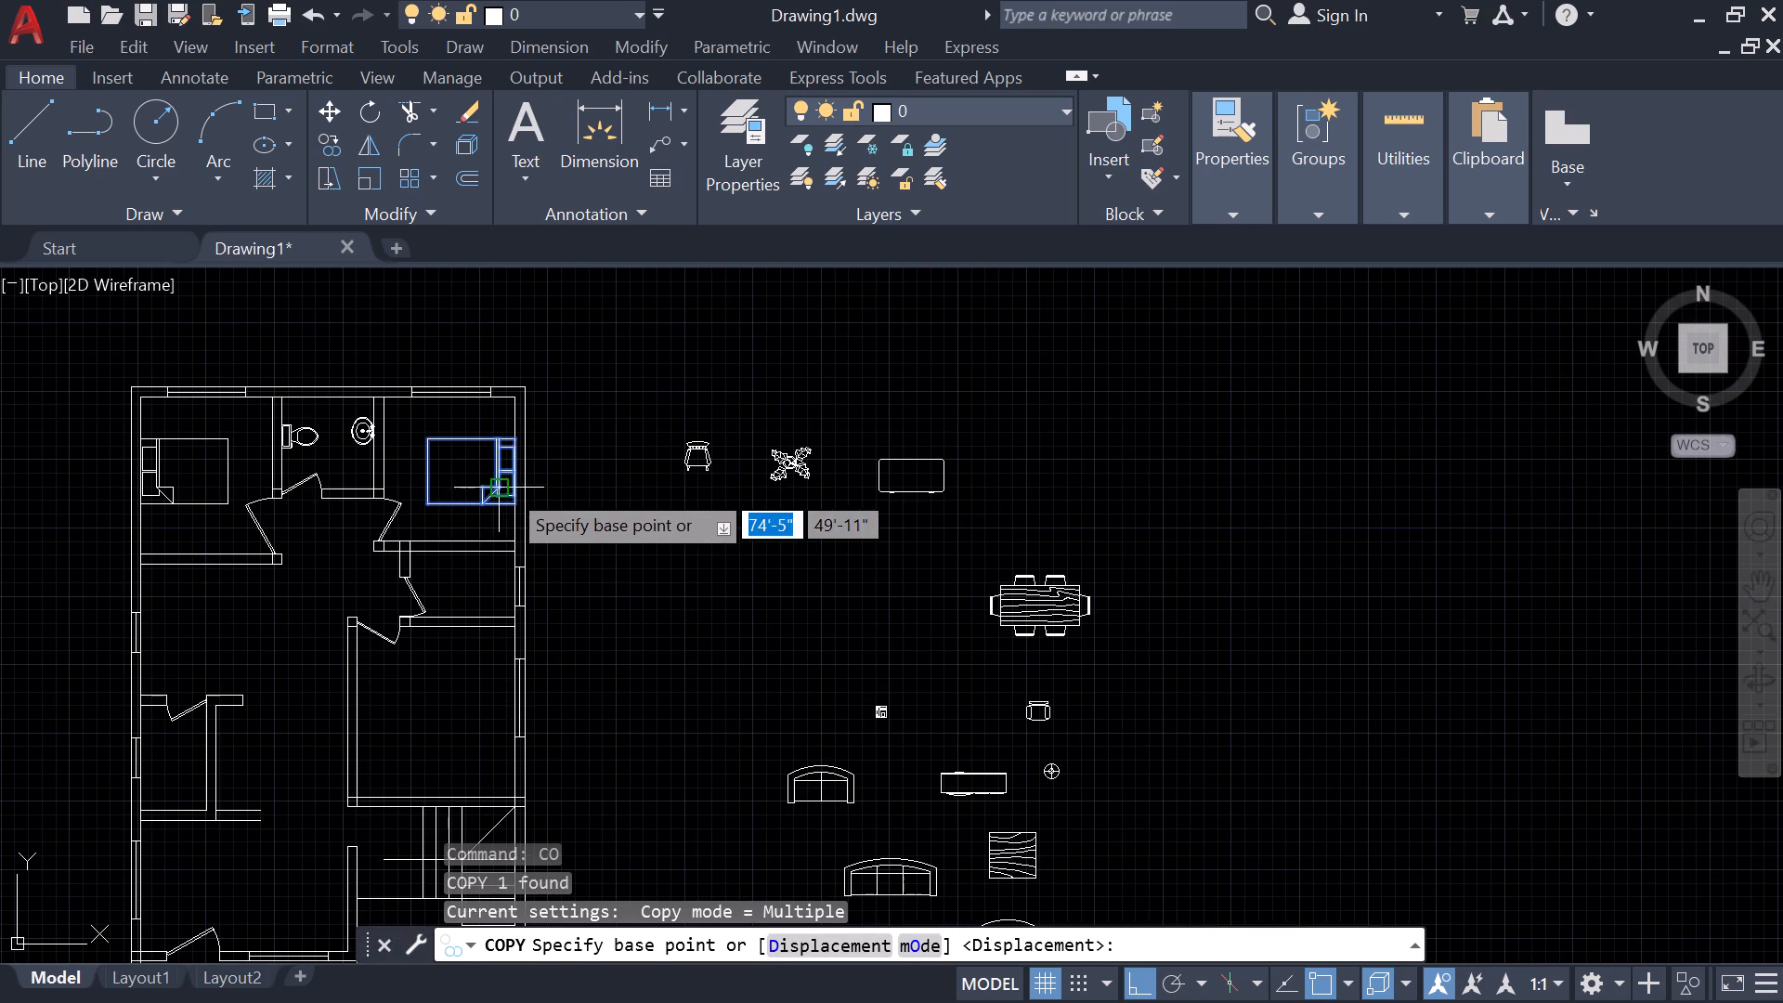
{"action": "left_click", "coordinate": [514, 510]}
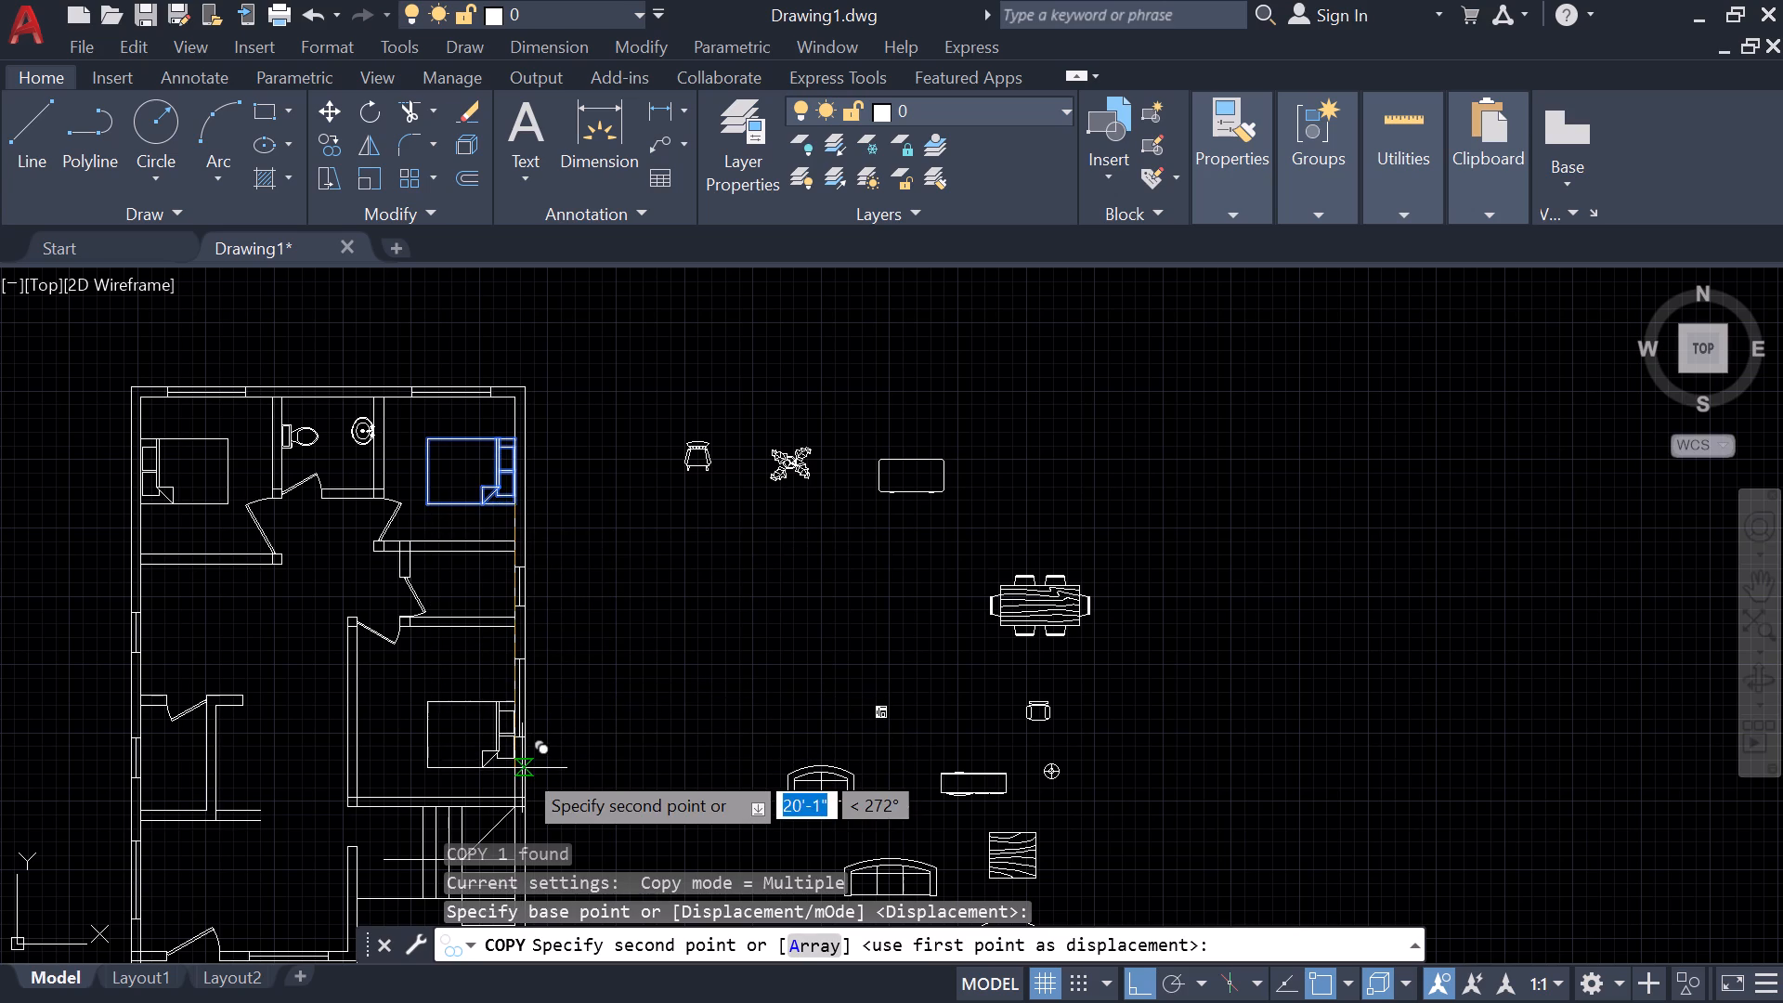
{"action": "left_click", "coordinate": [514, 758]}
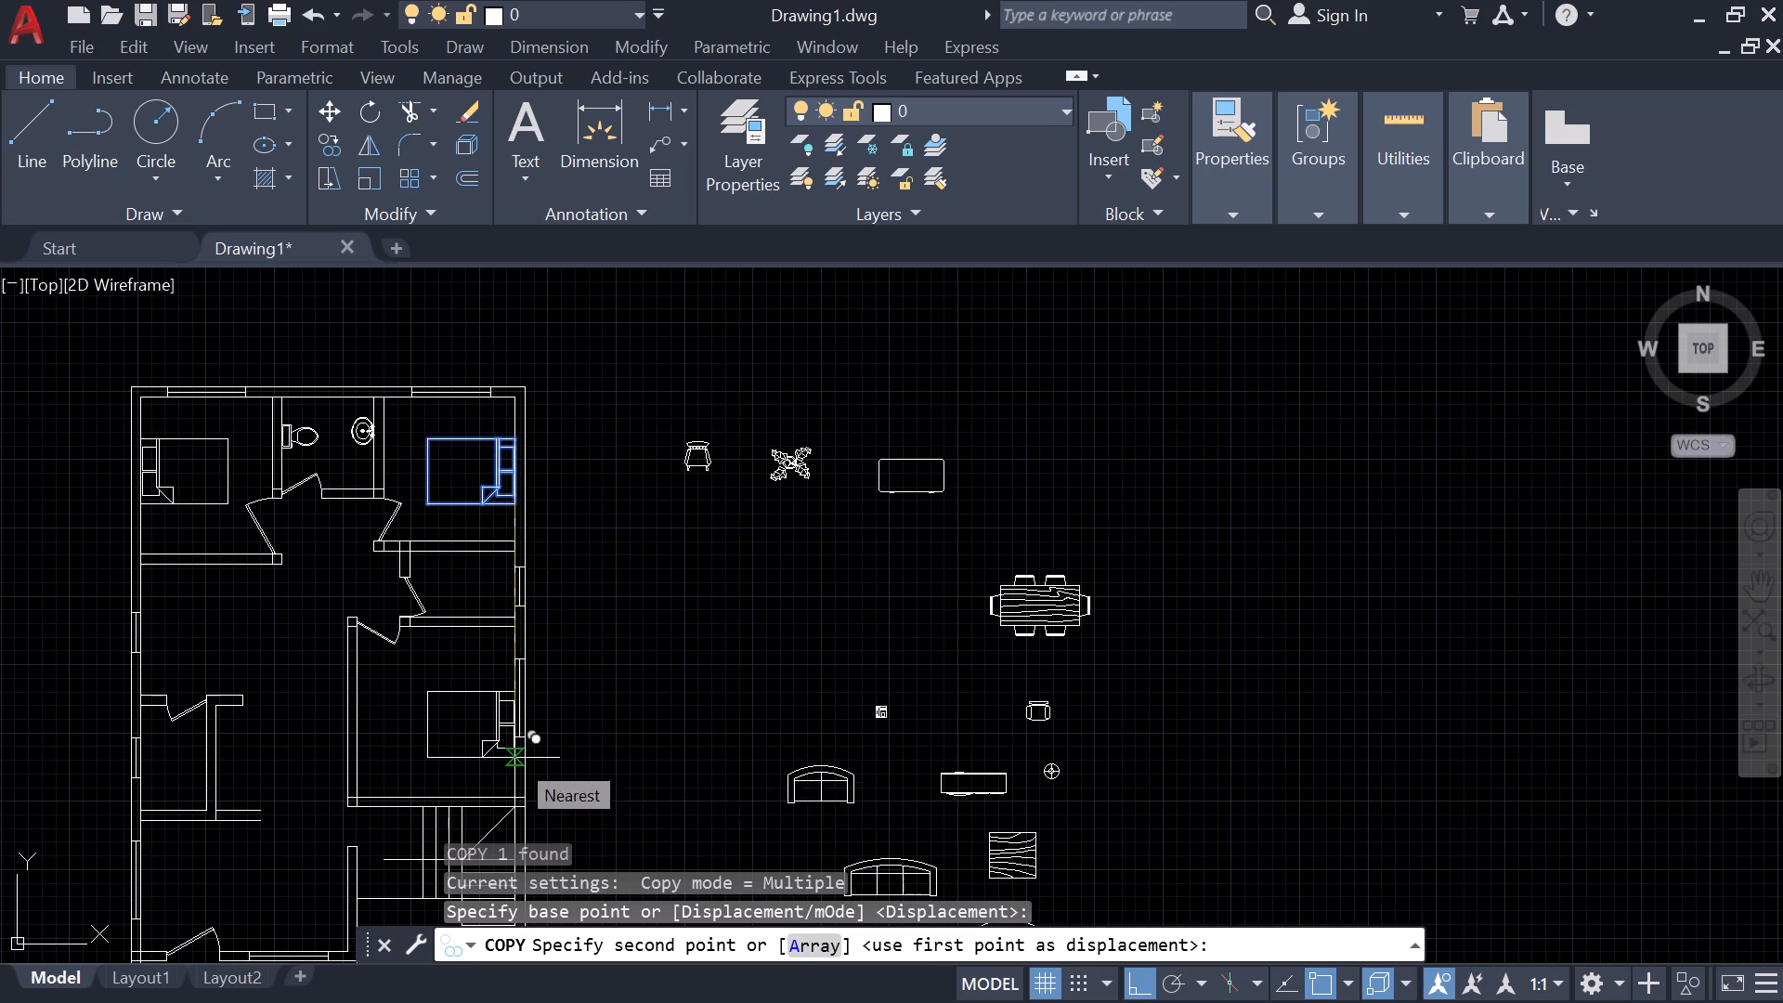
{"action": "key", "text": "Escape"}
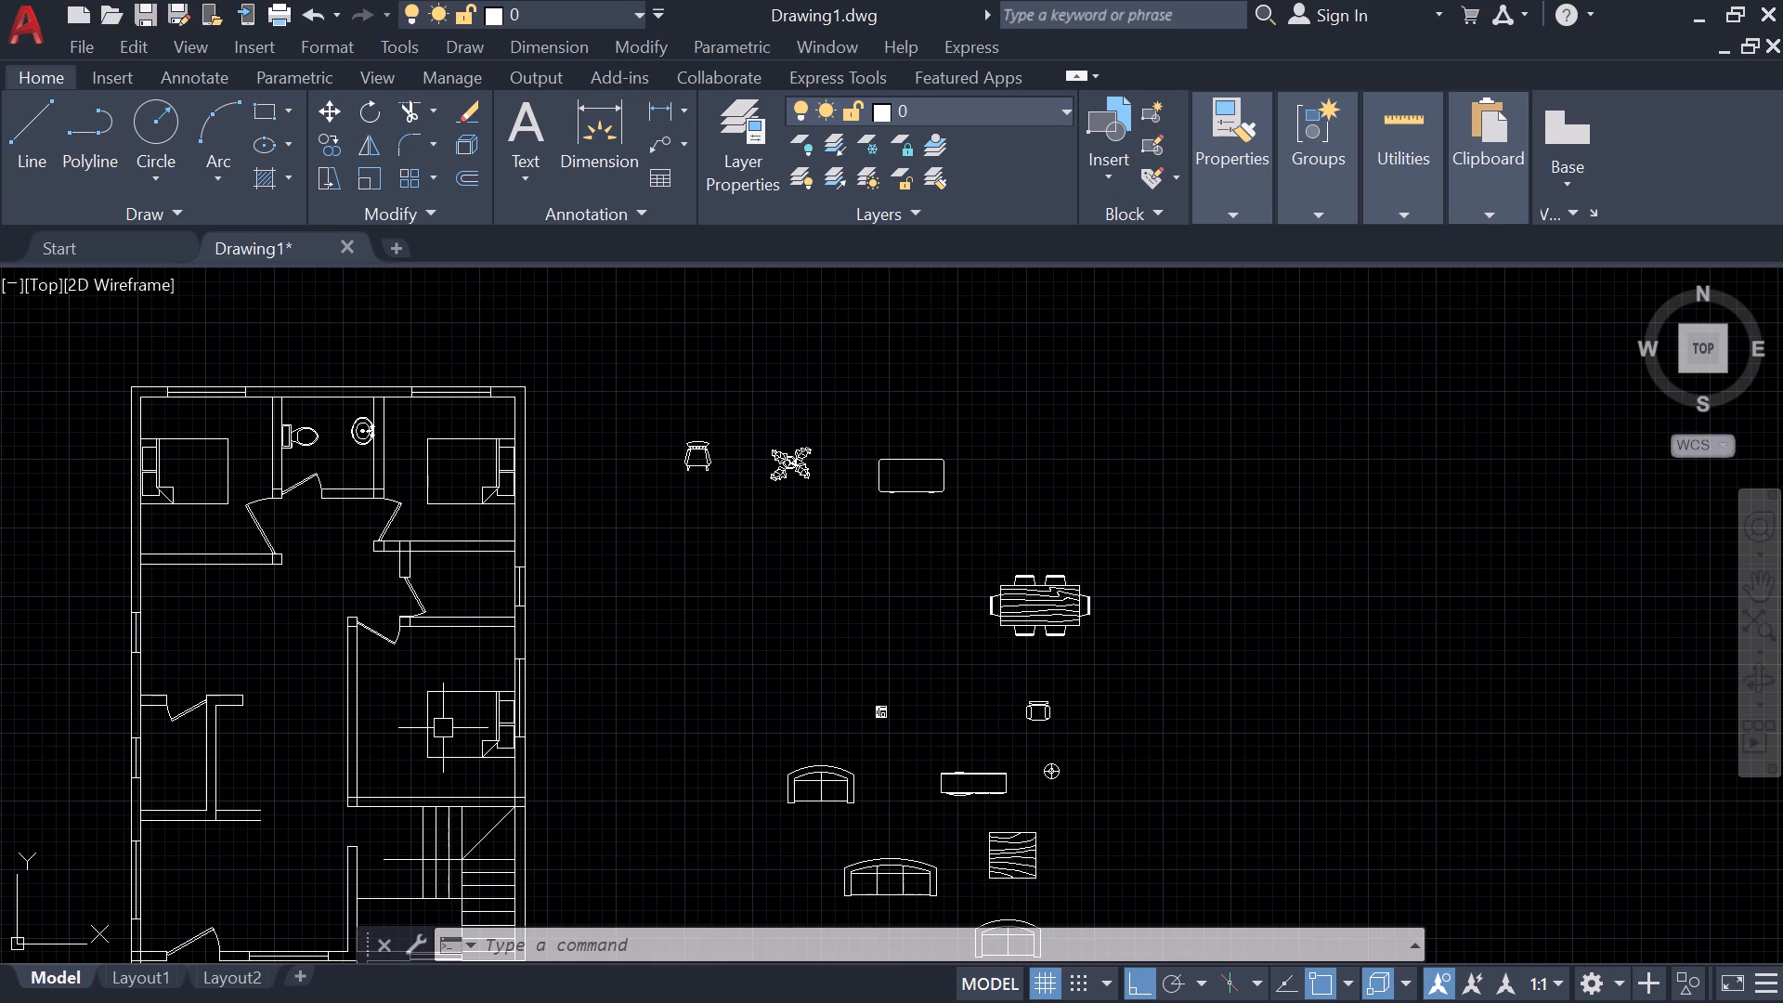
Rotate the copied bed 270 degrees about its southeast corner so that its pillows face south.
{"action": "left_click", "coordinate": [443, 728]}
{"action": "left_click", "coordinate": [486, 770]}
{"action": "left_click", "coordinate": [490, 770]}
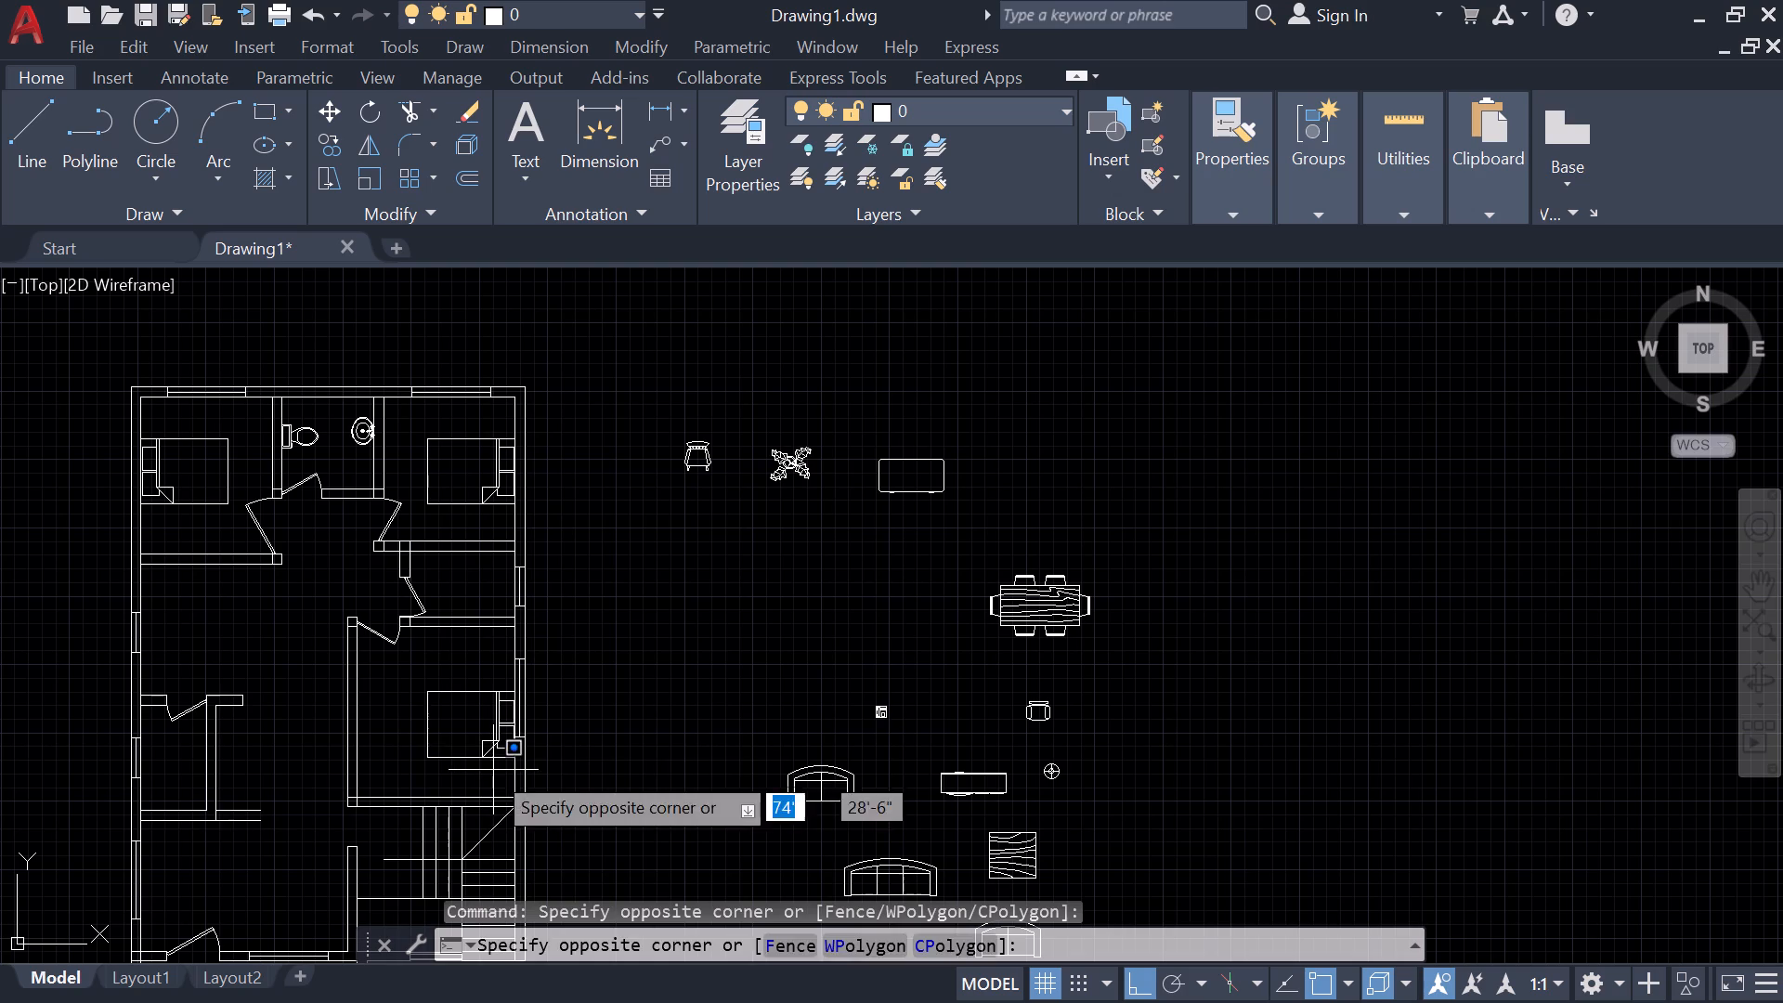
{"action": "left_click", "coordinate": [475, 731]}
{"action": "type", "text": "co"}
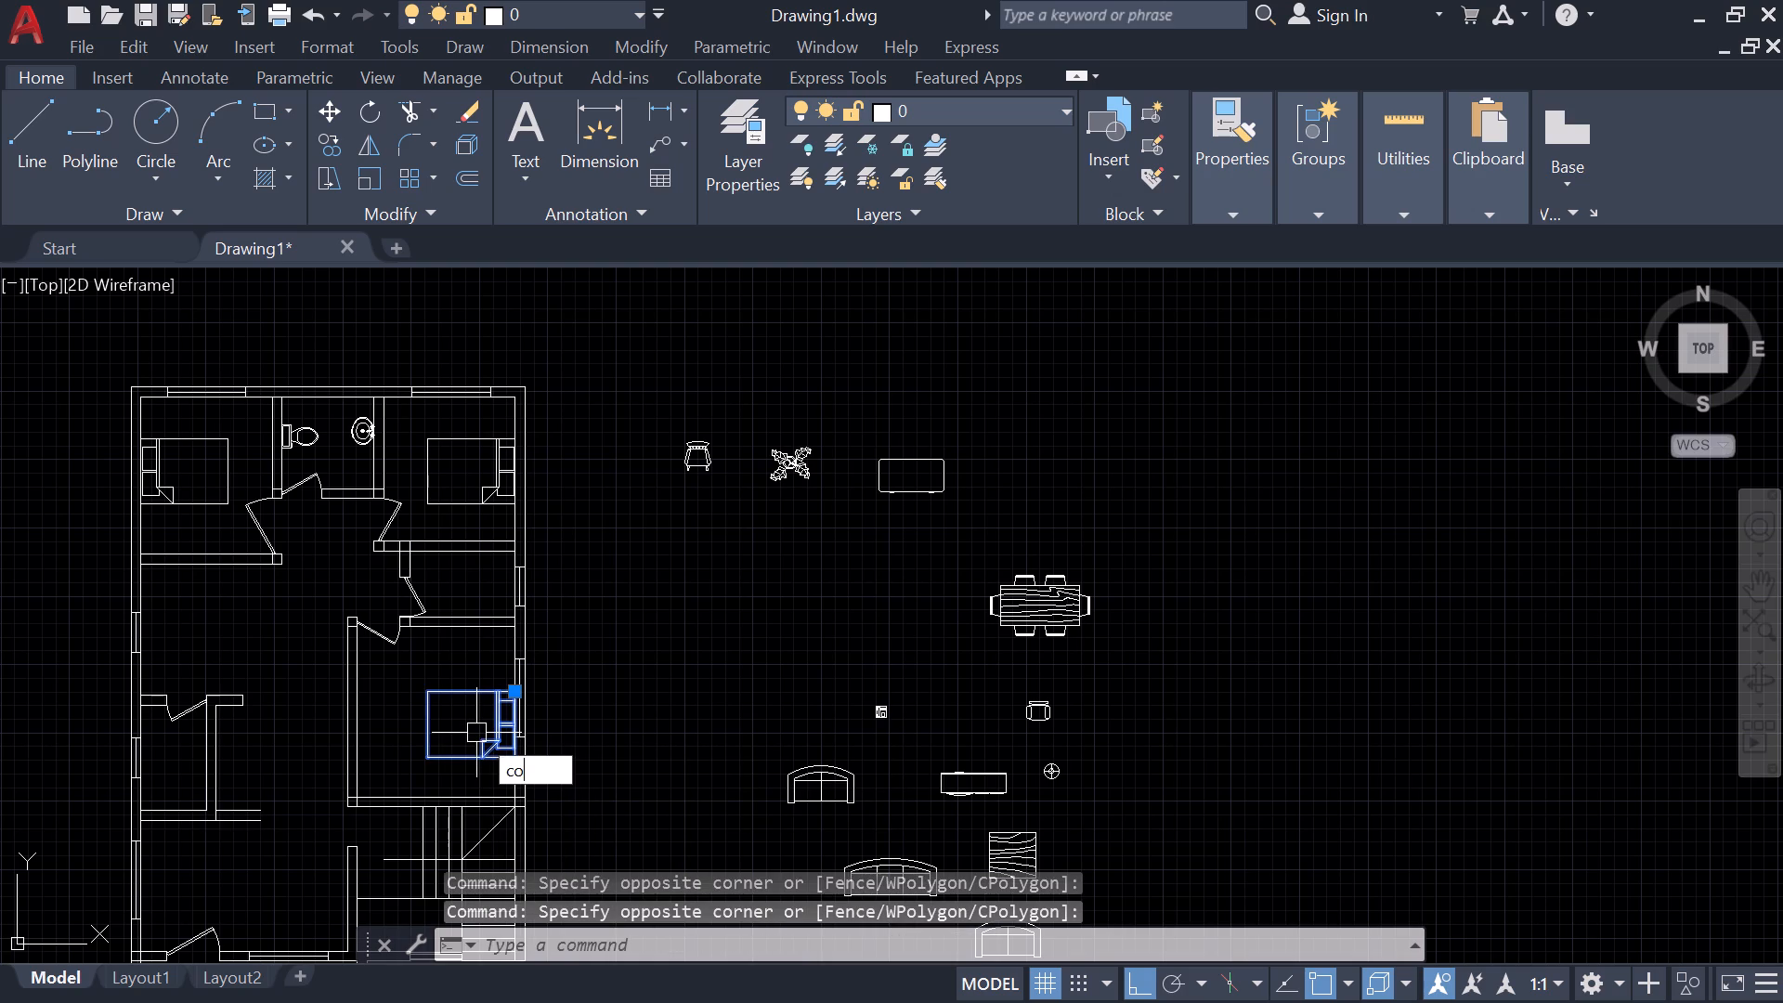
{"action": "key", "text": "BackSpace"}
{"action": "key", "text": "BackSpace"}
{"action": "type", "text": "ro"}
{"action": "key", "text": "Return"}
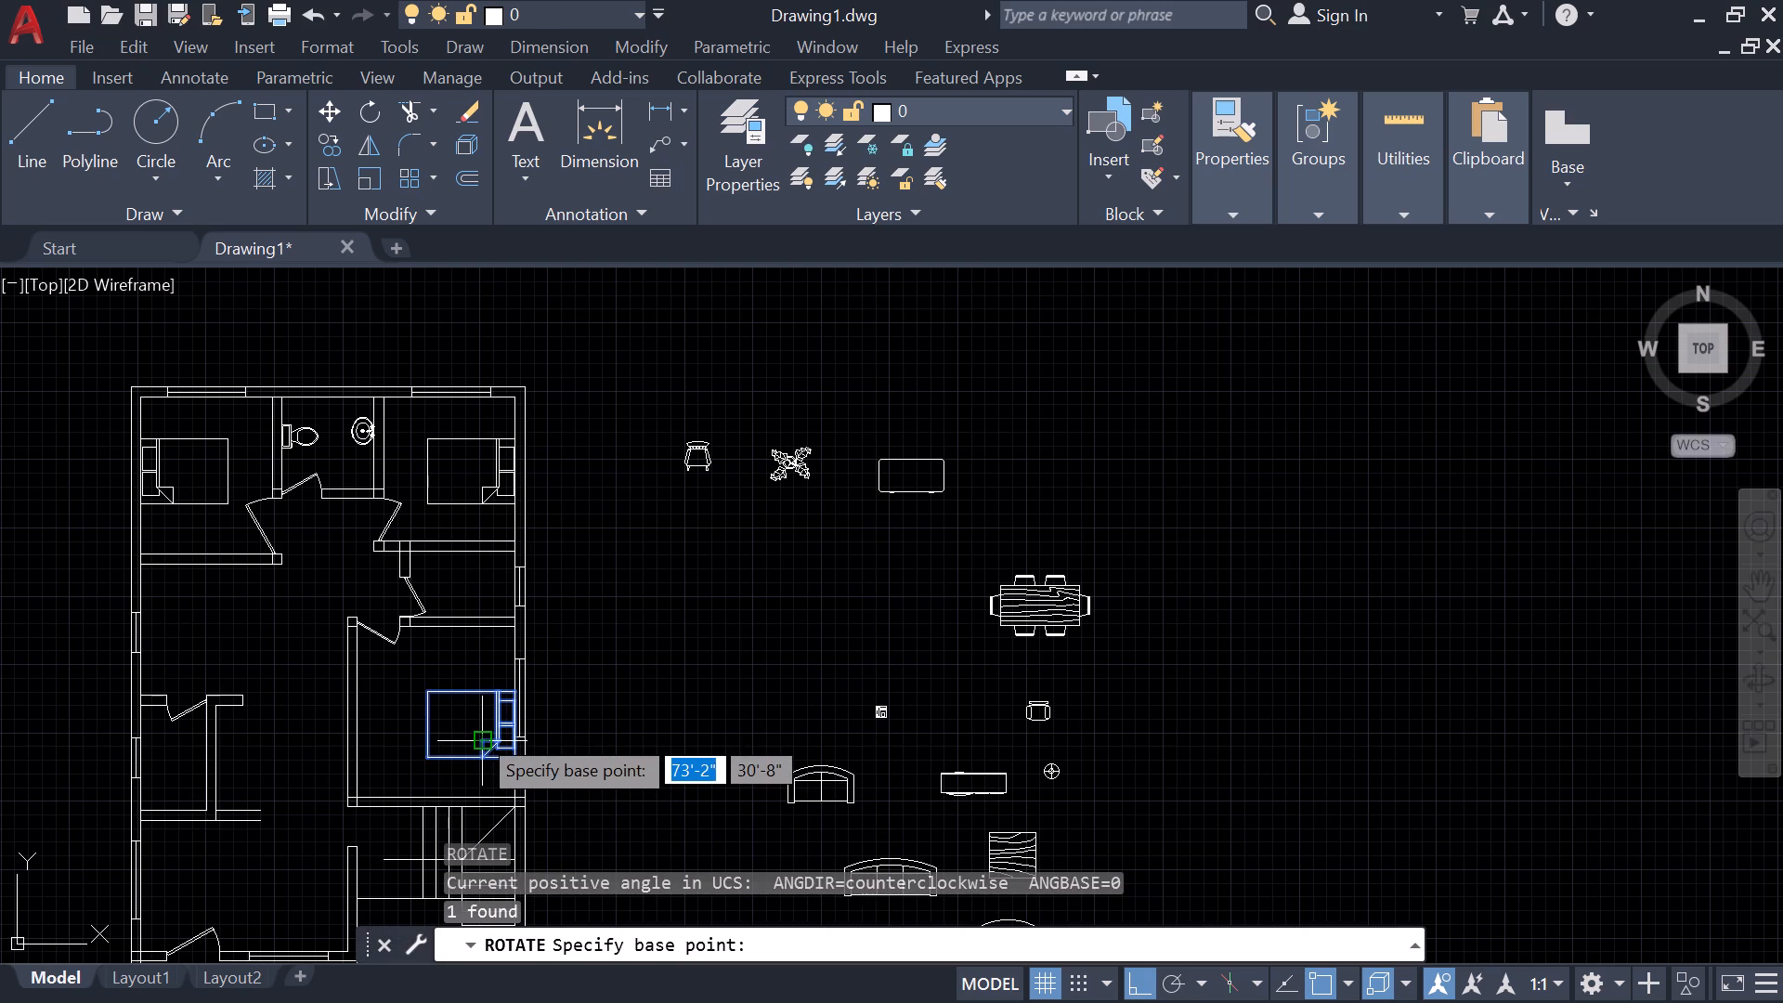
{"action": "left_click", "coordinate": [514, 762]}
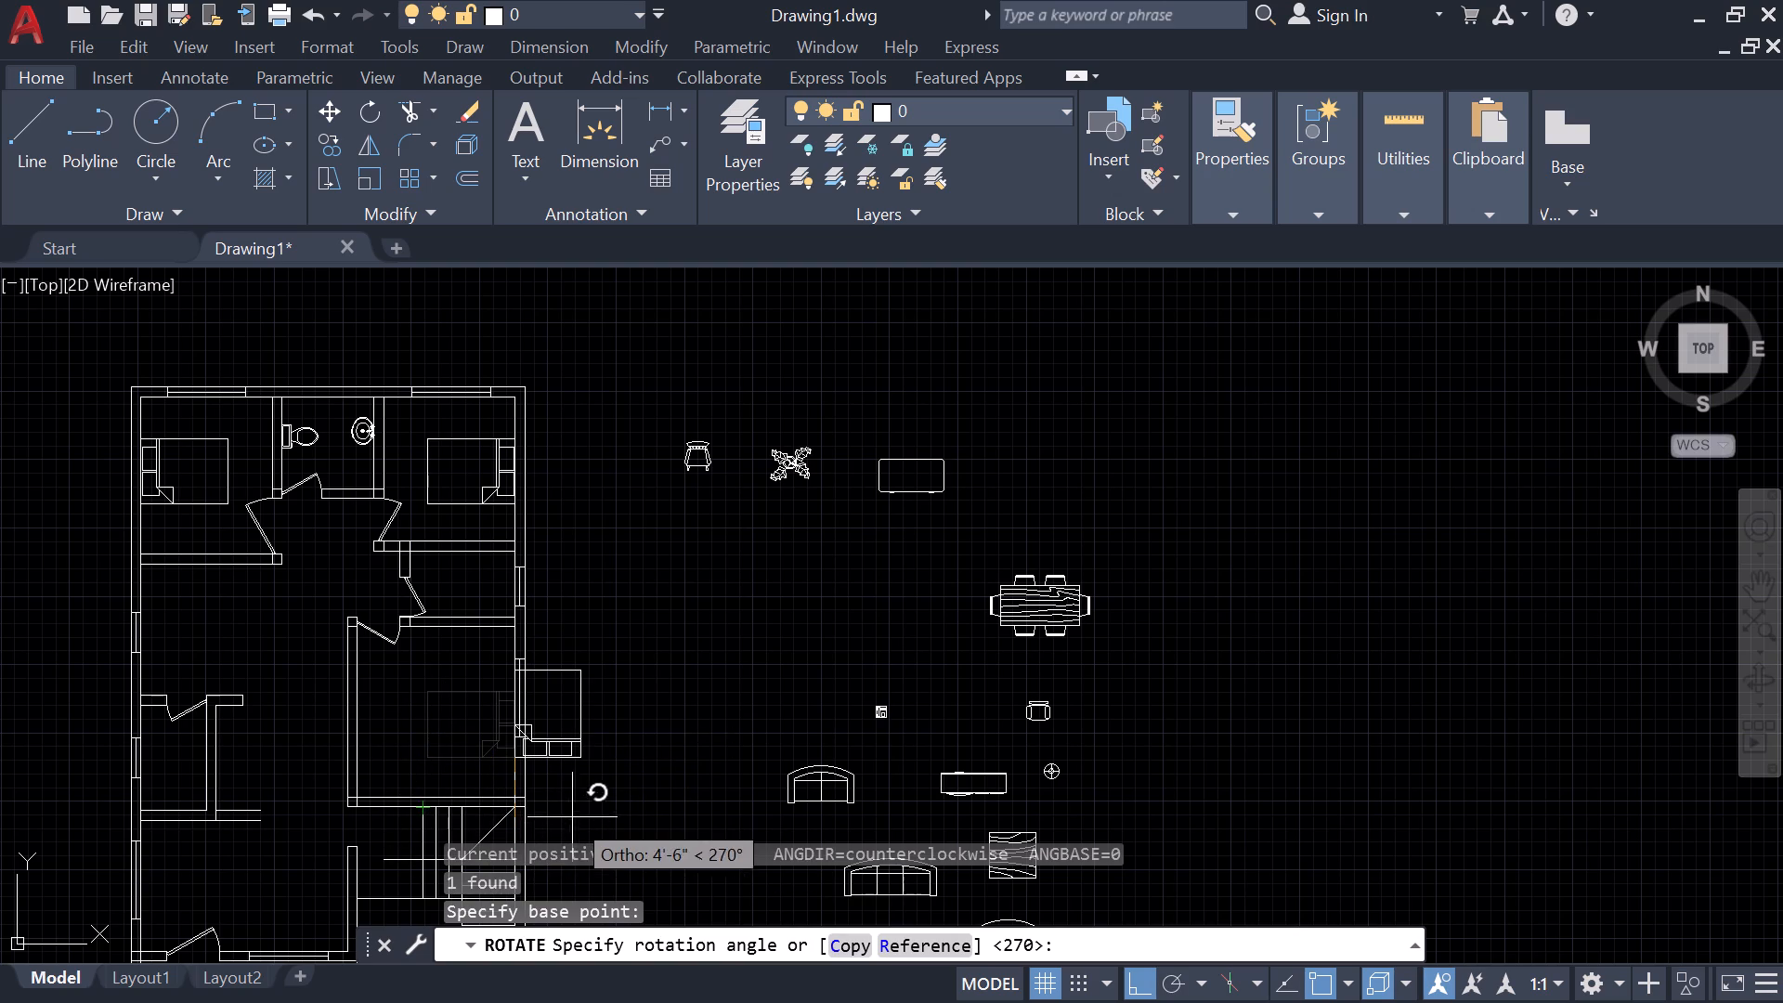
{"action": "left_click", "coordinate": [512, 803]}
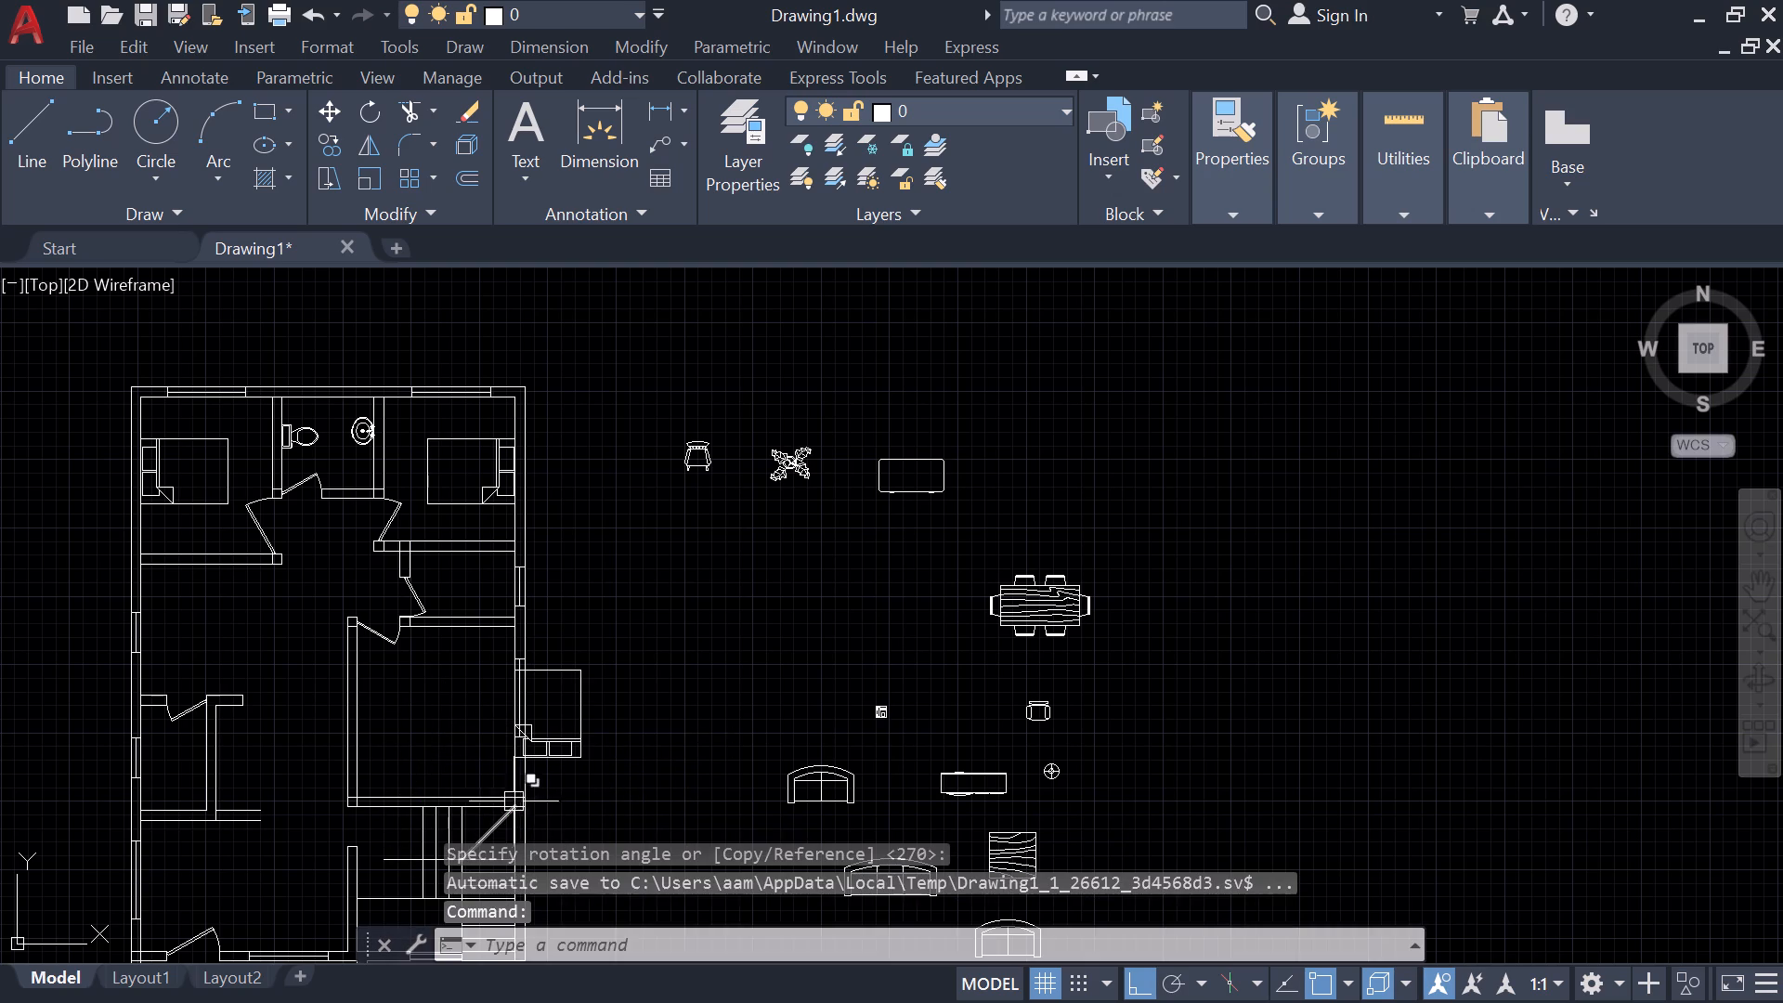
Move the rotated bed by its pillow-side edge onto the inner face of the south wall in the bedroom north of the staircase.
{"action": "left_click", "coordinate": [599, 782]}
{"action": "left_click", "coordinate": [567, 700]}
{"action": "type", "text": "m"}
{"action": "key", "text": "space"}
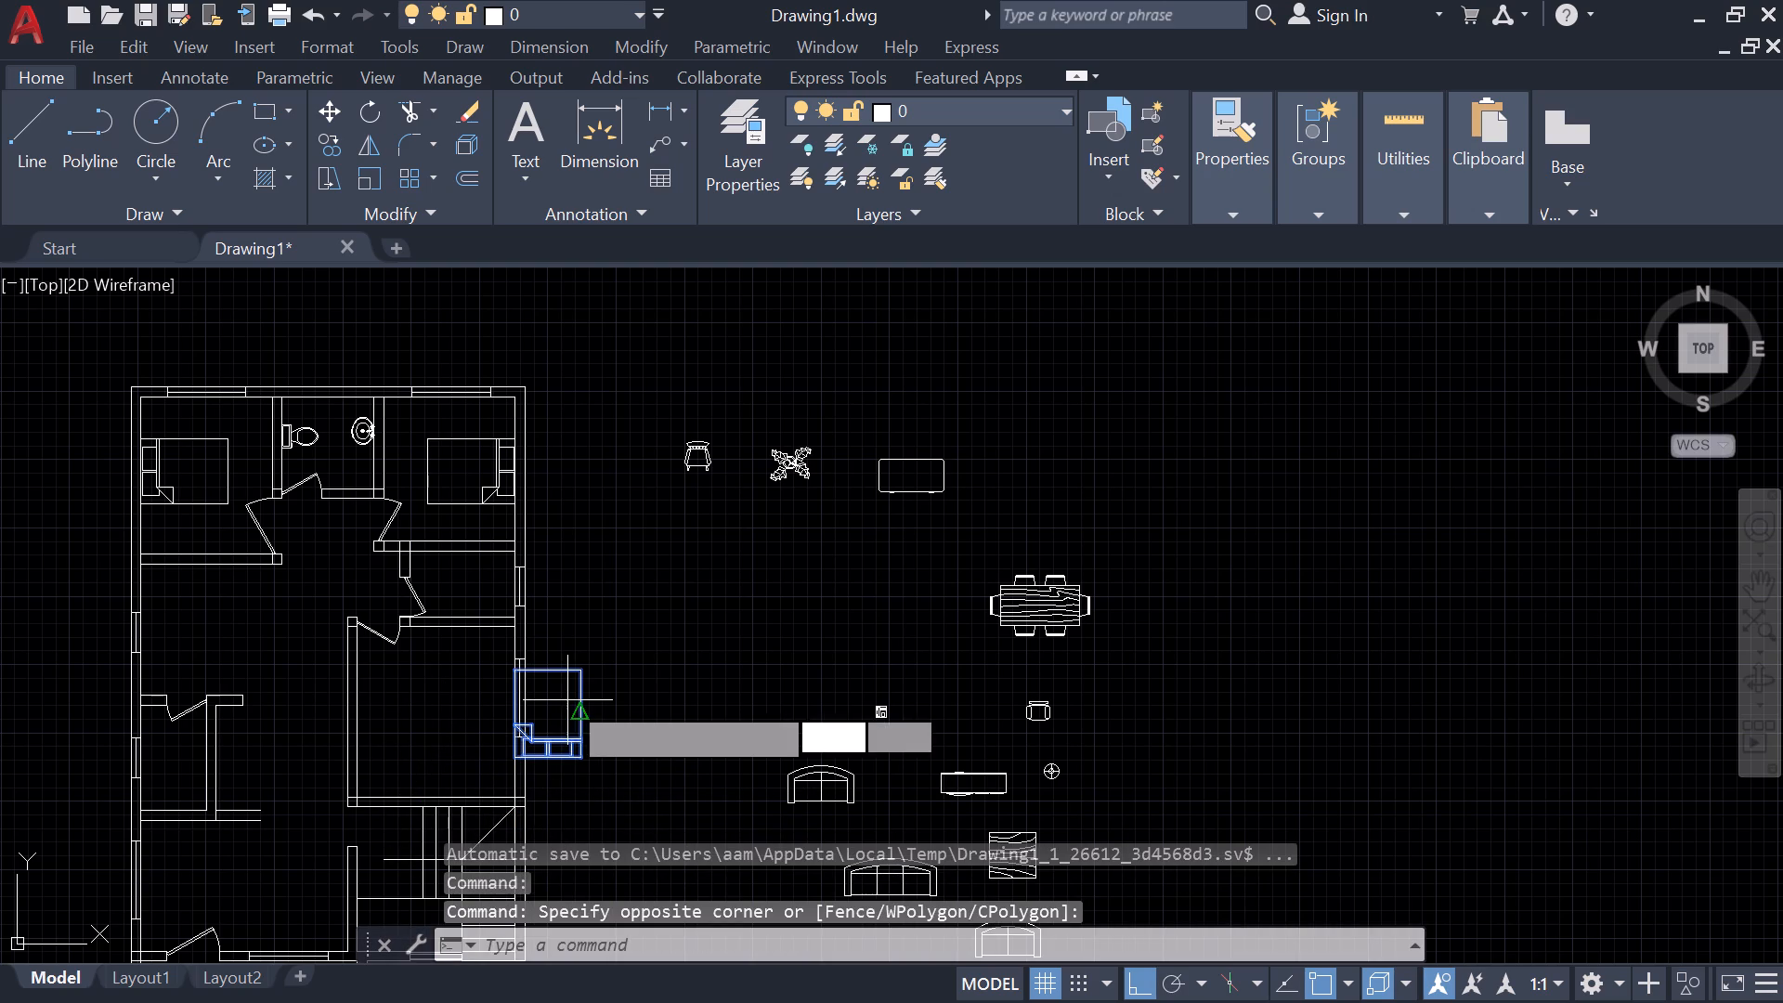
{"action": "scroll", "coordinate": [598, 767], "scroll_direction": "up", "scroll_amount": 3}
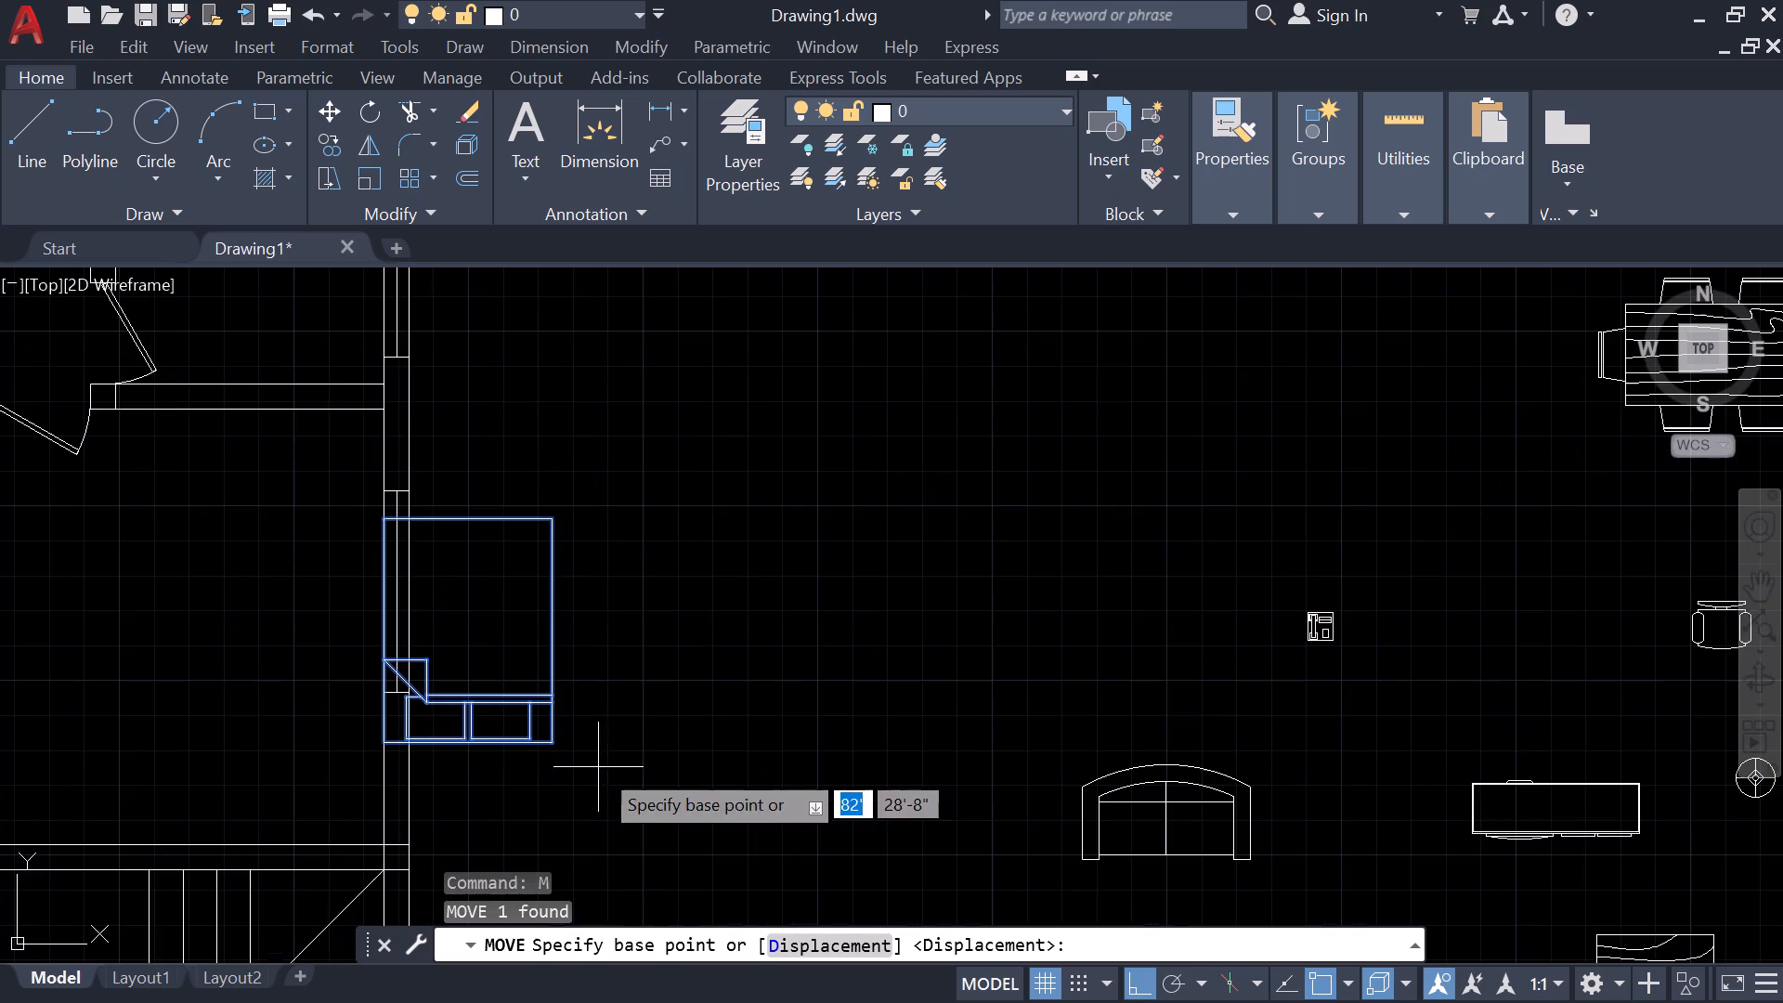
{"action": "left_click", "coordinate": [468, 748]}
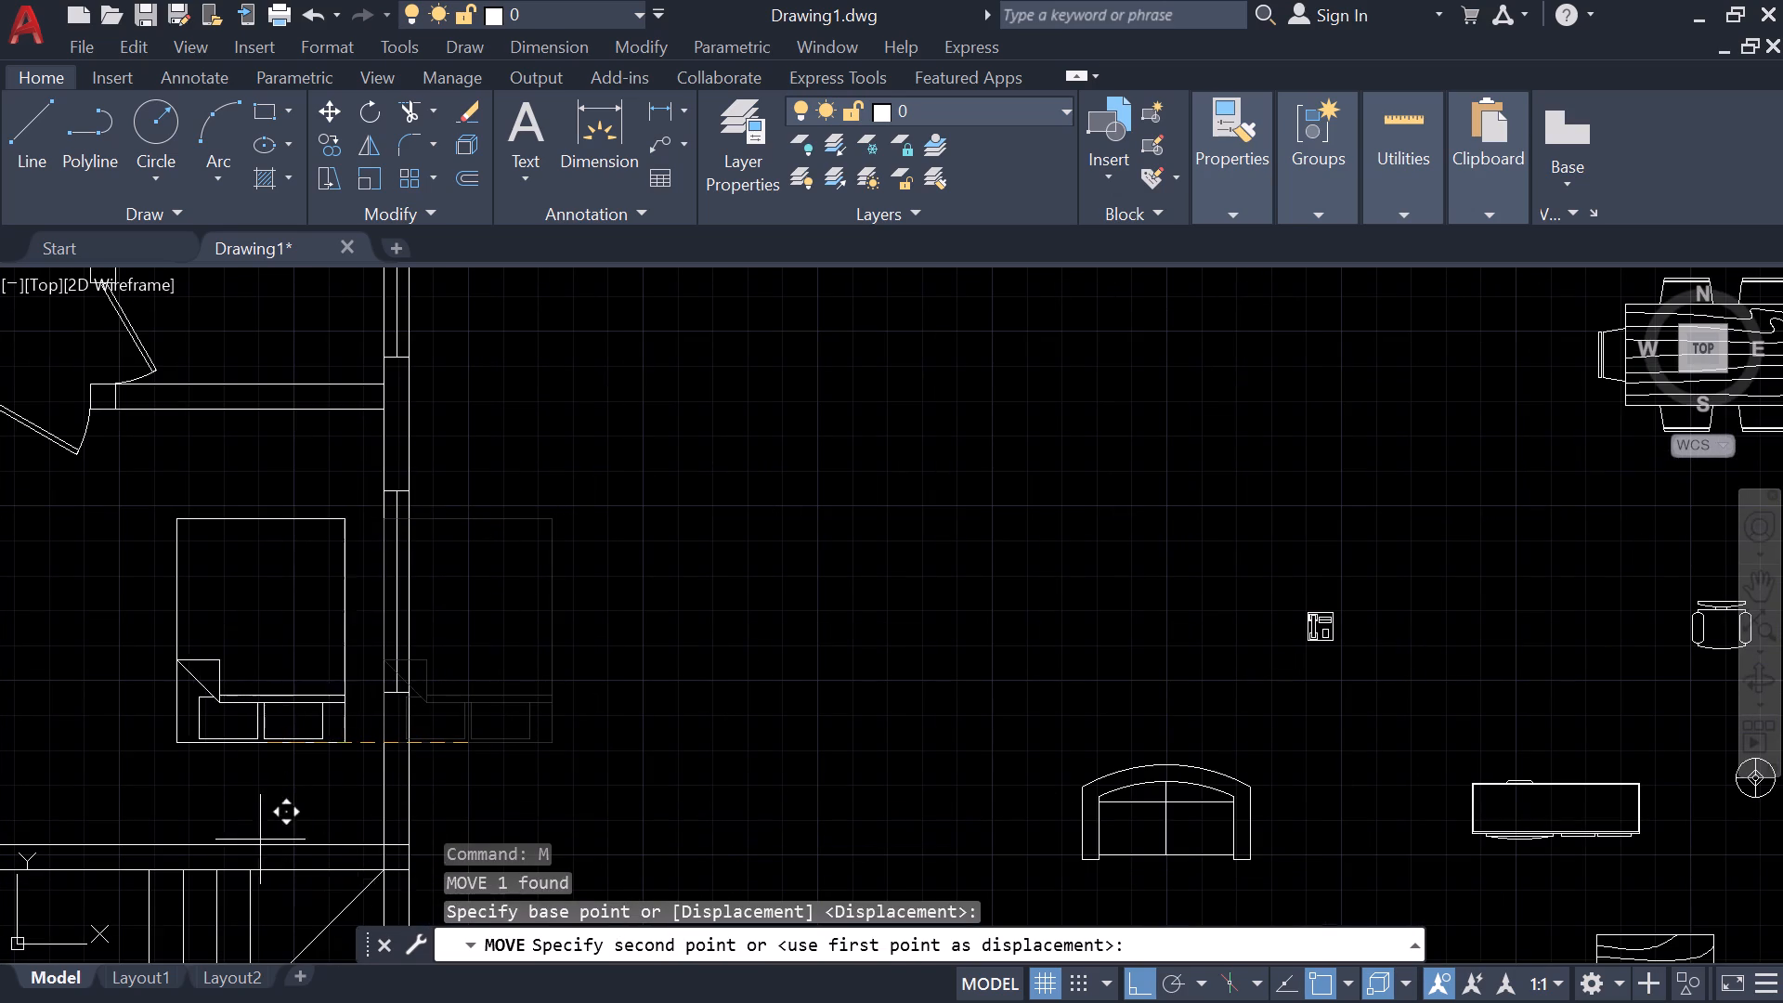
{"action": "left_click", "coordinate": [145, 844]}
Enlarge the bed freehand to roughly 1.4 times its size, scaling from the midpoint of its pillow-side edge on the south wall.
{"action": "left_click", "coordinate": [267, 786]}
{"action": "left_click", "coordinate": [188, 733]}
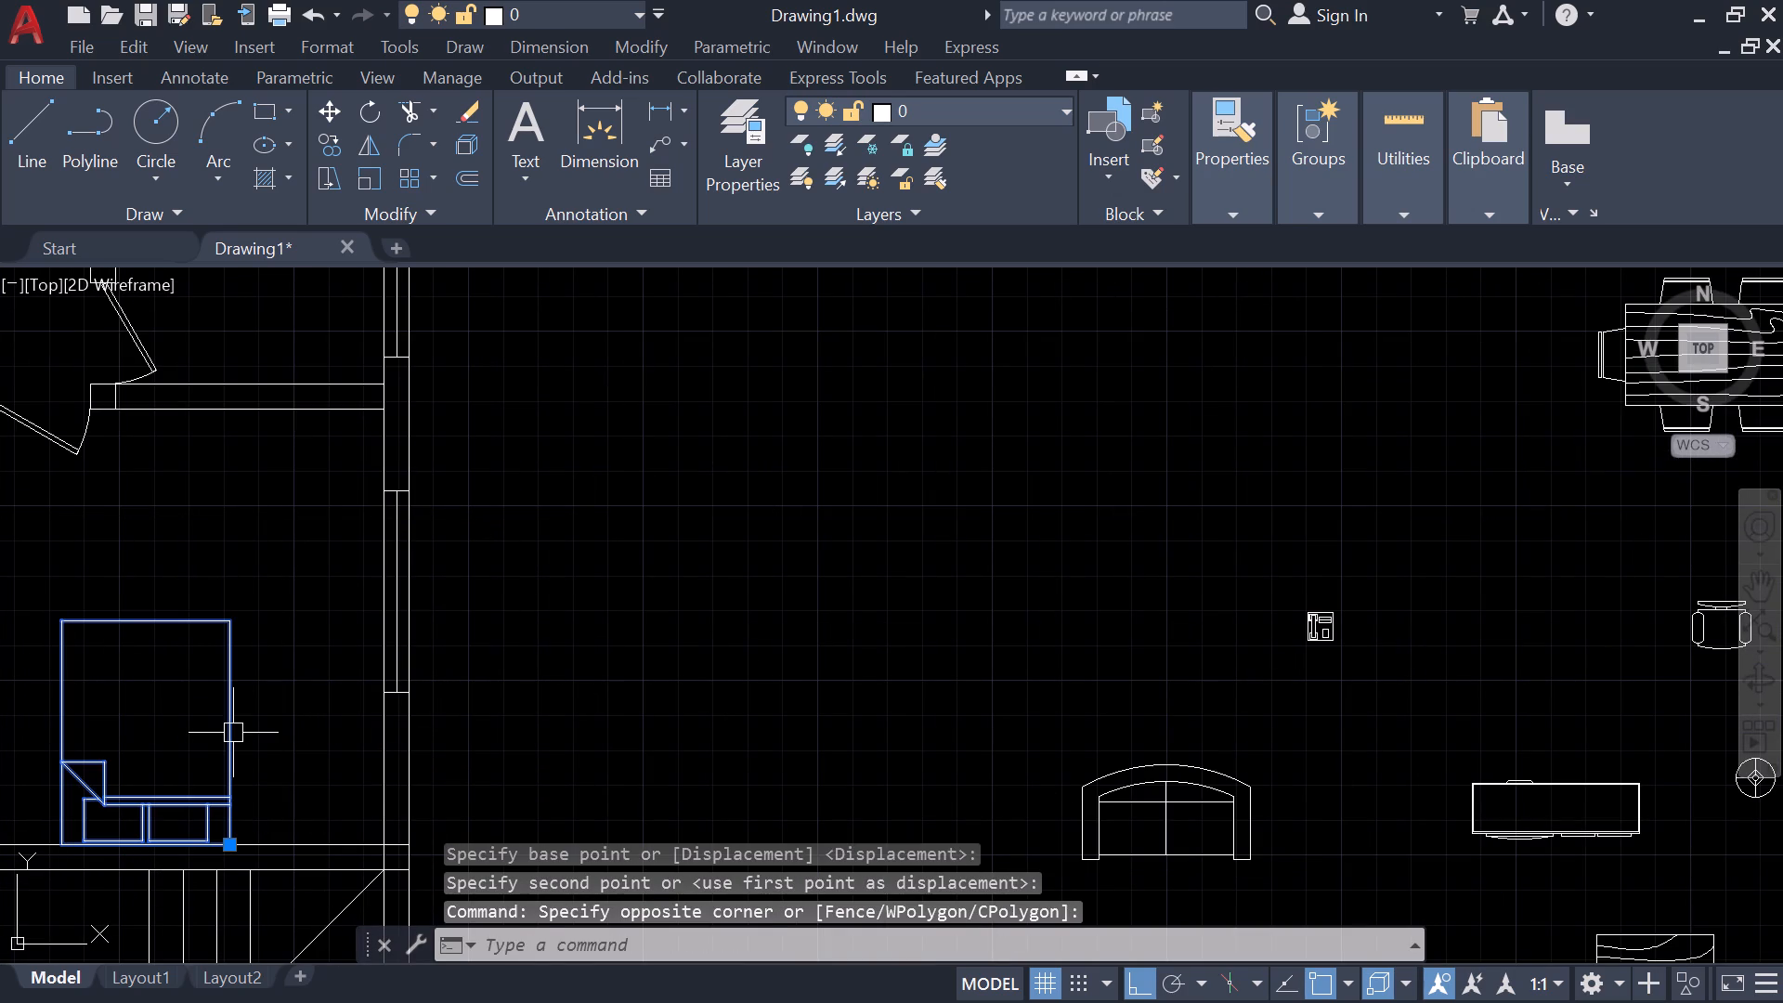
{"action": "key", "text": "s"}
{"action": "key", "text": "c"}
{"action": "key", "text": "space"}
{"action": "scroll", "coordinate": [269, 670], "scroll_direction": "down", "scroll_amount": 2}
{"action": "middle_click_drag", "start_coordinate": [266, 673], "coordinate": [566, 558]}
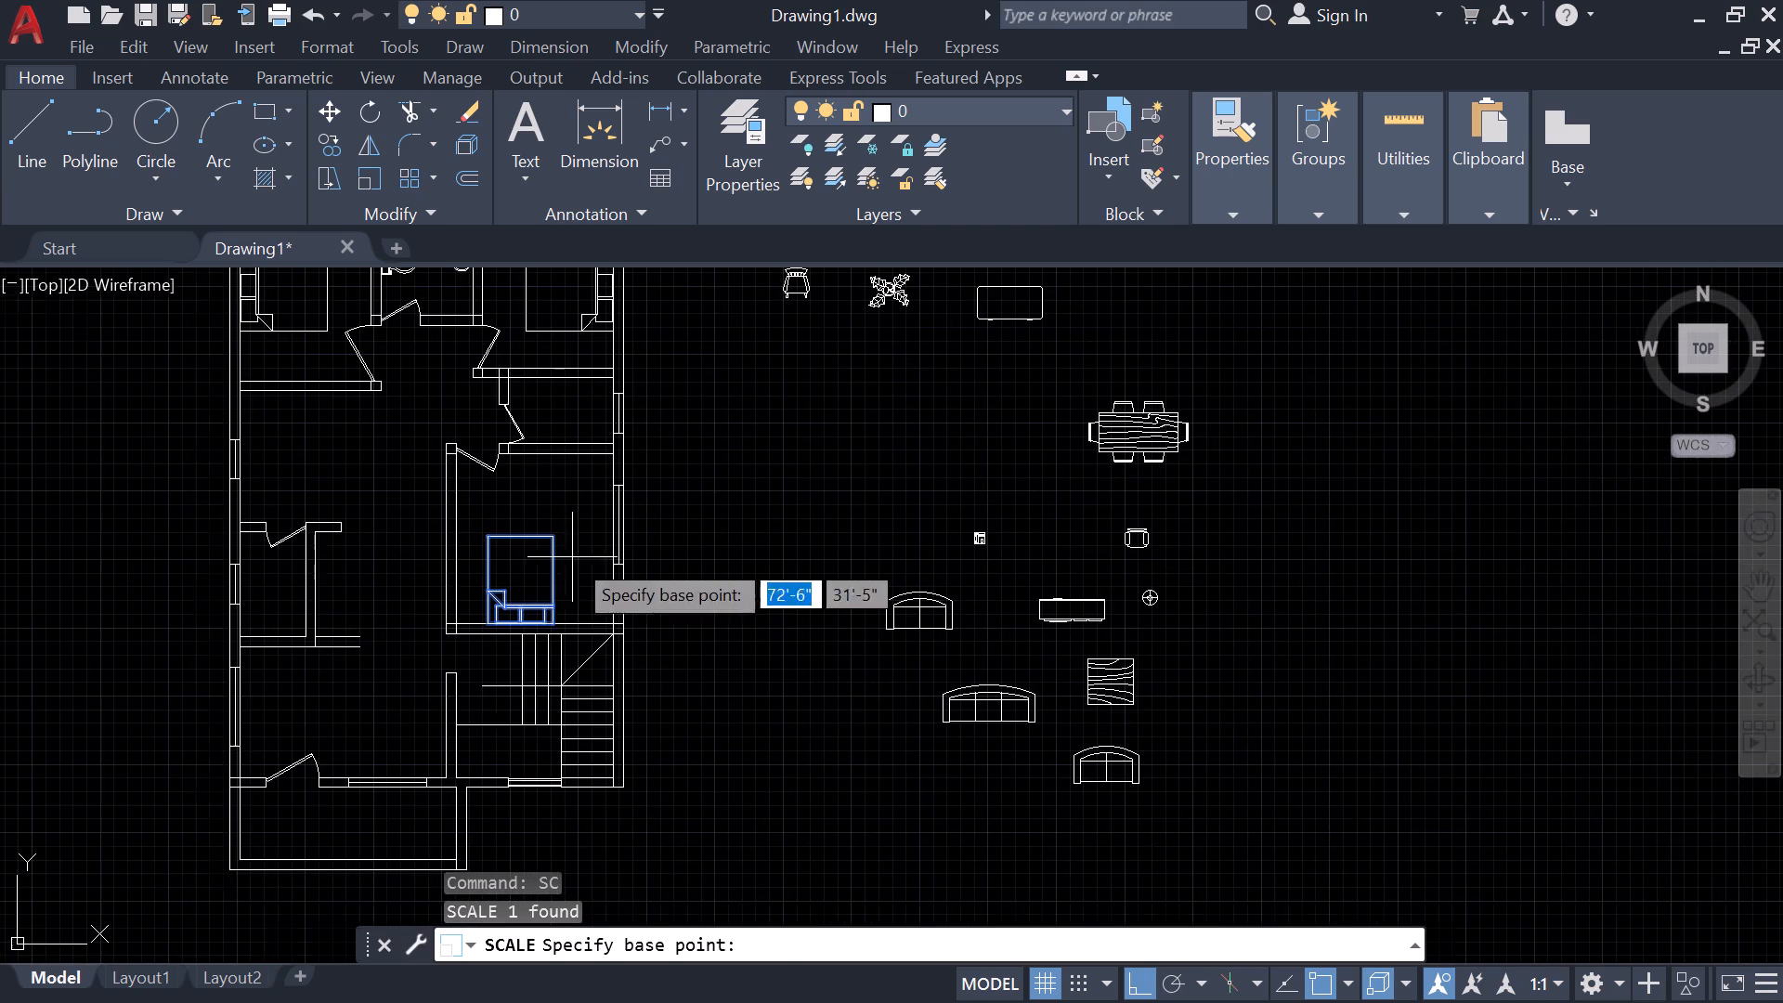
{"action": "scroll", "coordinate": [513, 600], "scroll_direction": "up", "scroll_amount": 2}
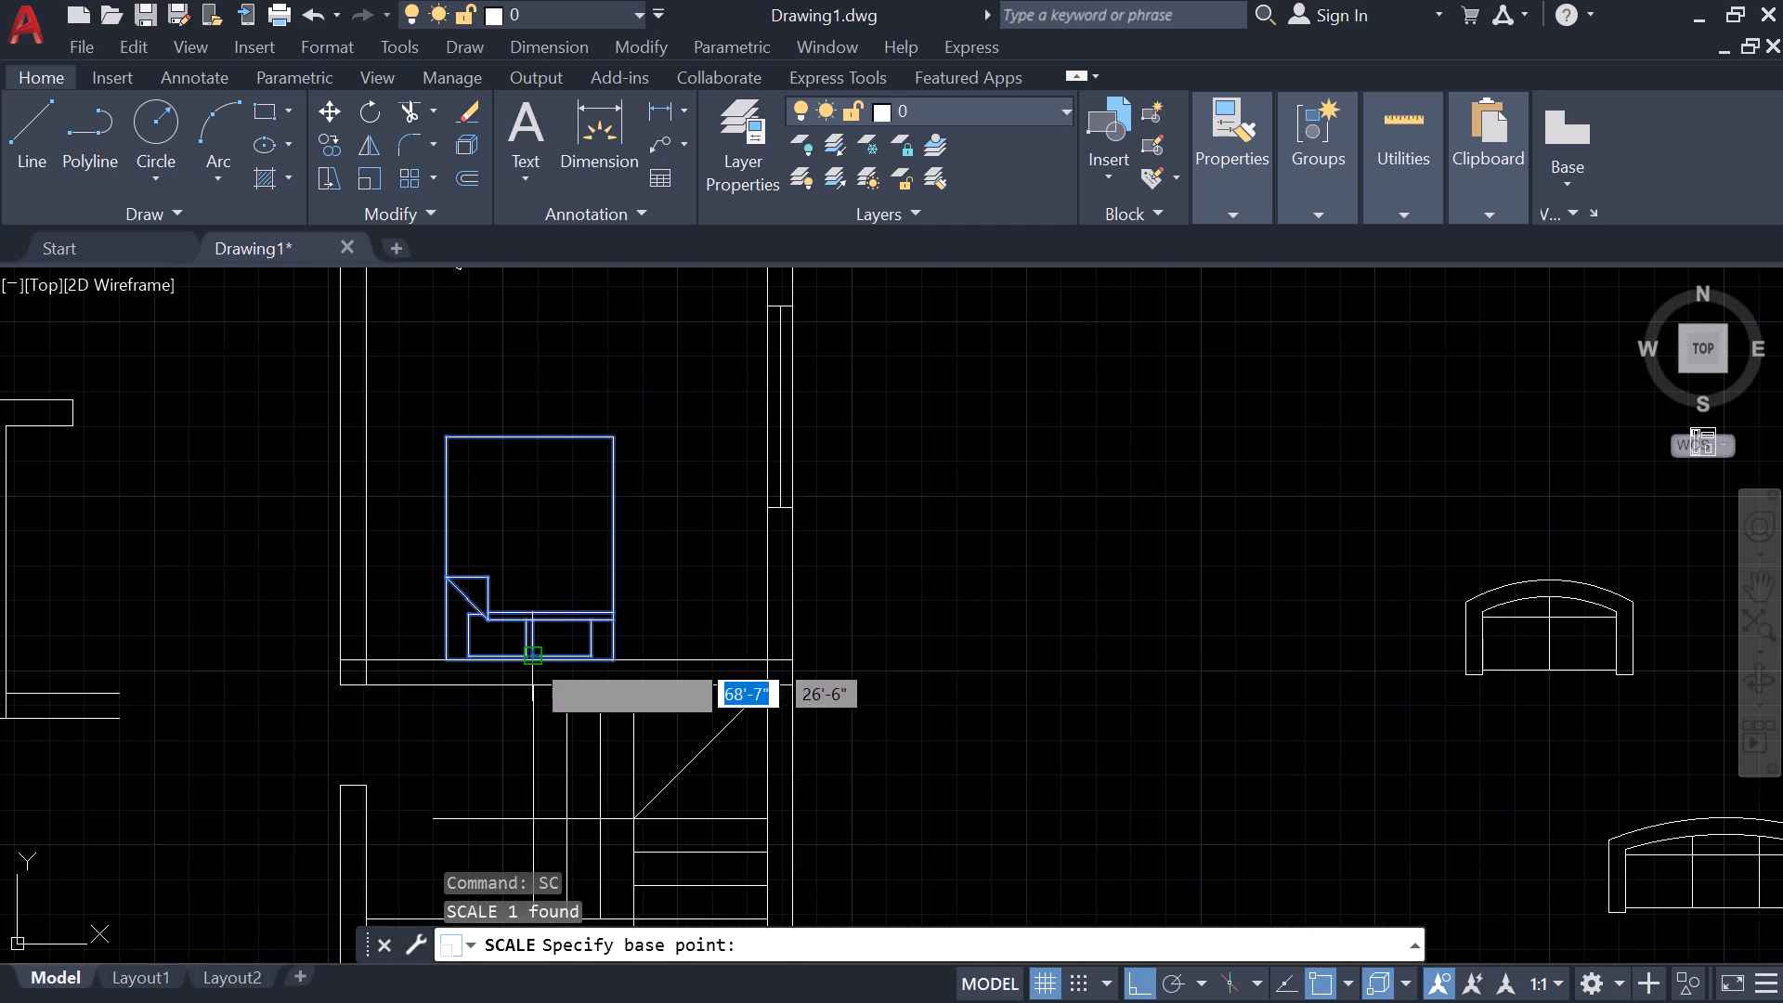
{"action": "scroll", "coordinate": [527, 657], "scroll_direction": "up", "scroll_amount": 6}
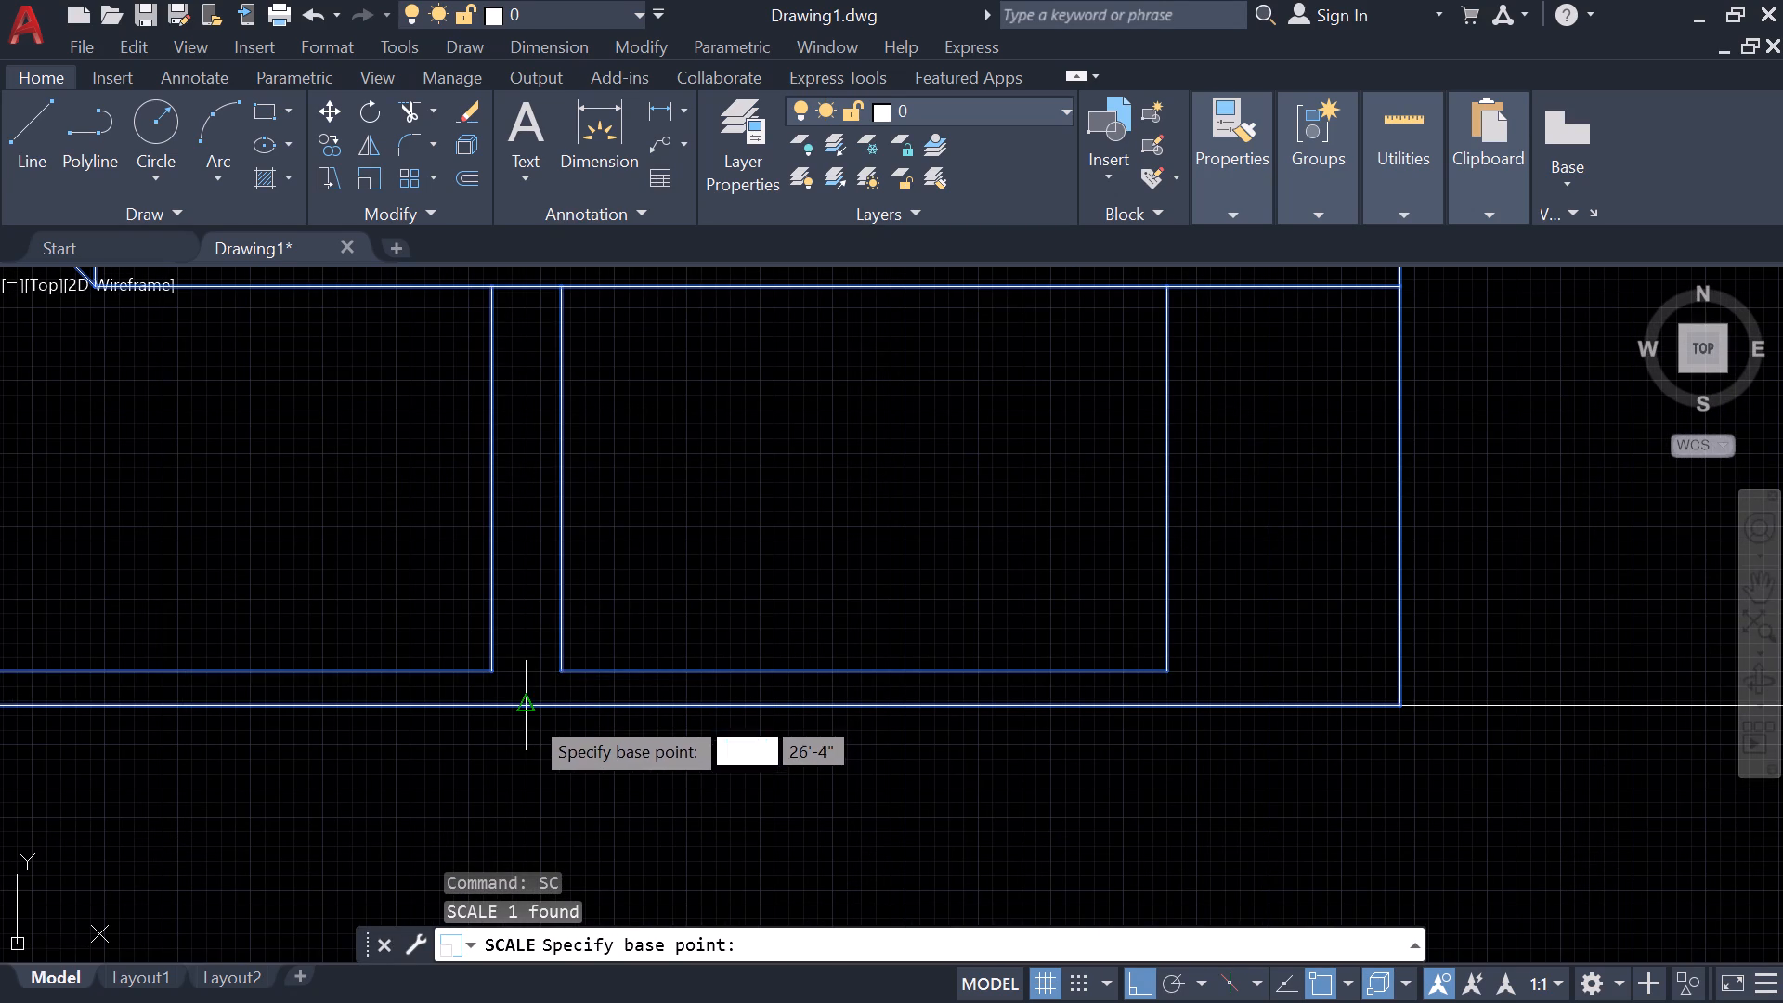
{"action": "left_click", "coordinate": [522, 710]}
{"action": "scroll", "coordinate": [536, 694], "scroll_direction": "down", "scroll_amount": 6}
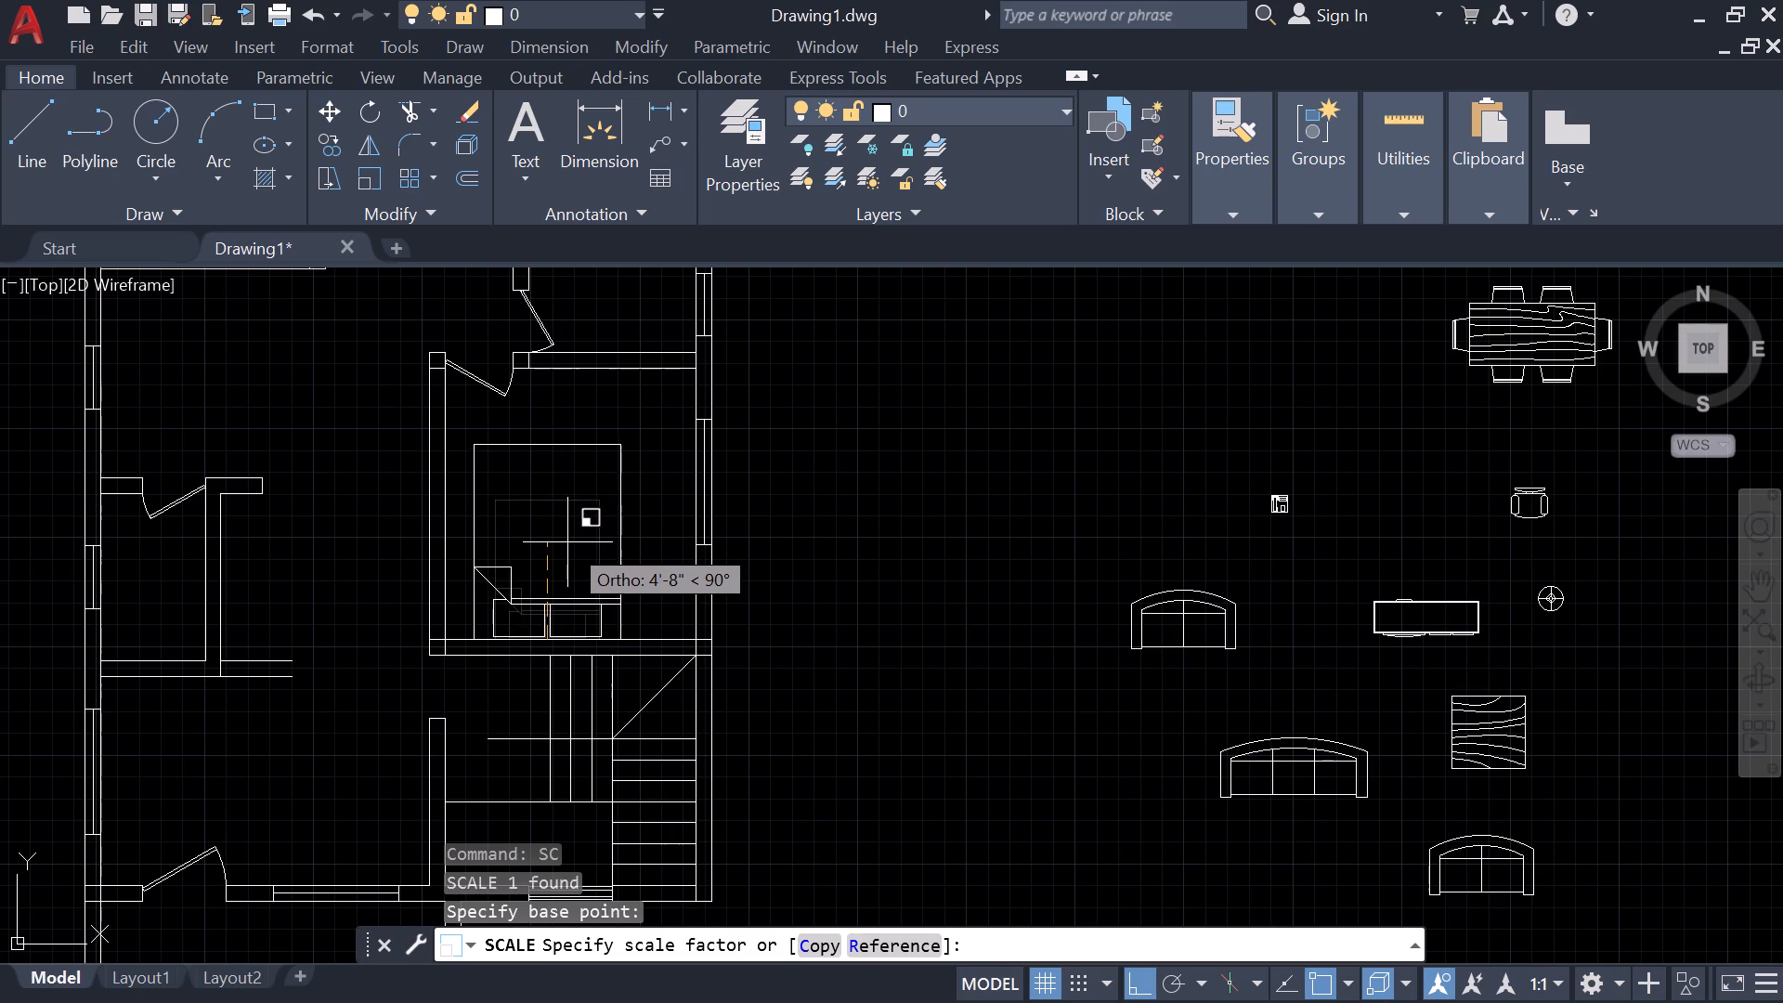
{"action": "left_click", "coordinate": [572, 540]}
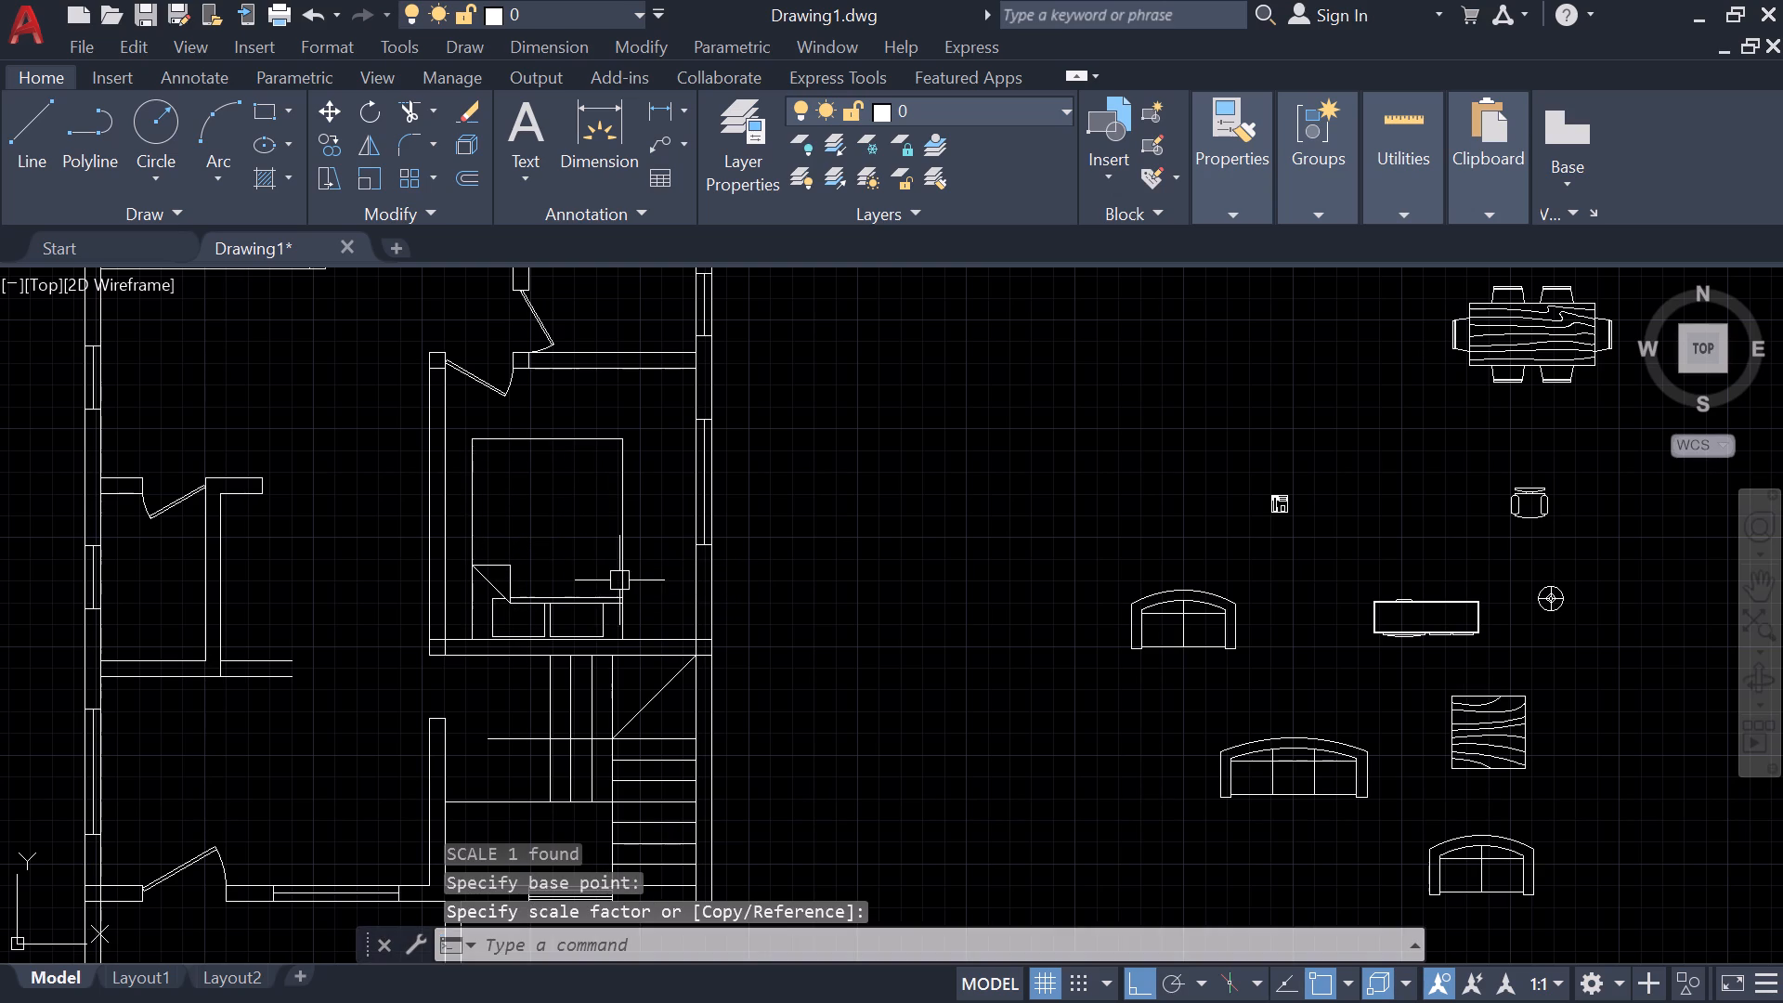
Shift the enlarged bed about 1'-5" east along the south wall, roughly centring it between the bedroom's side walls.
{"action": "left_click", "coordinate": [635, 590]}
{"action": "left_click", "coordinate": [594, 580]}
{"action": "type", "text": "m"}
{"action": "key", "text": "space"}
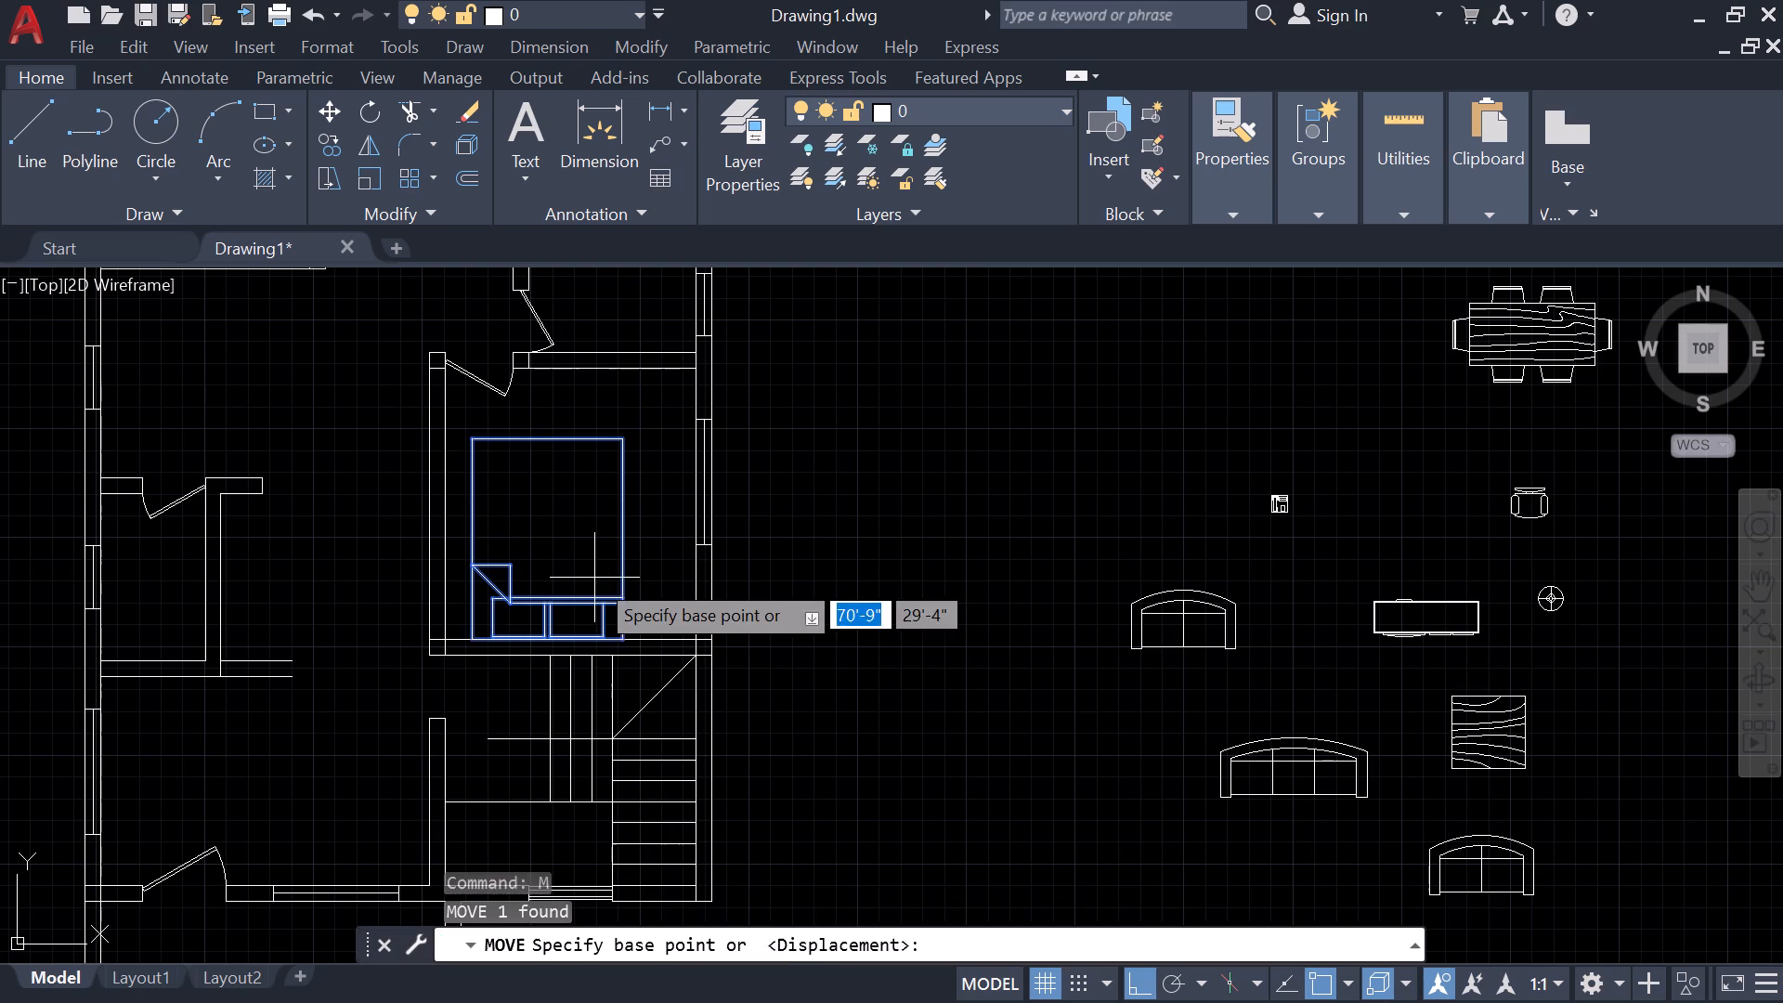
{"action": "left_click", "coordinate": [545, 642]}
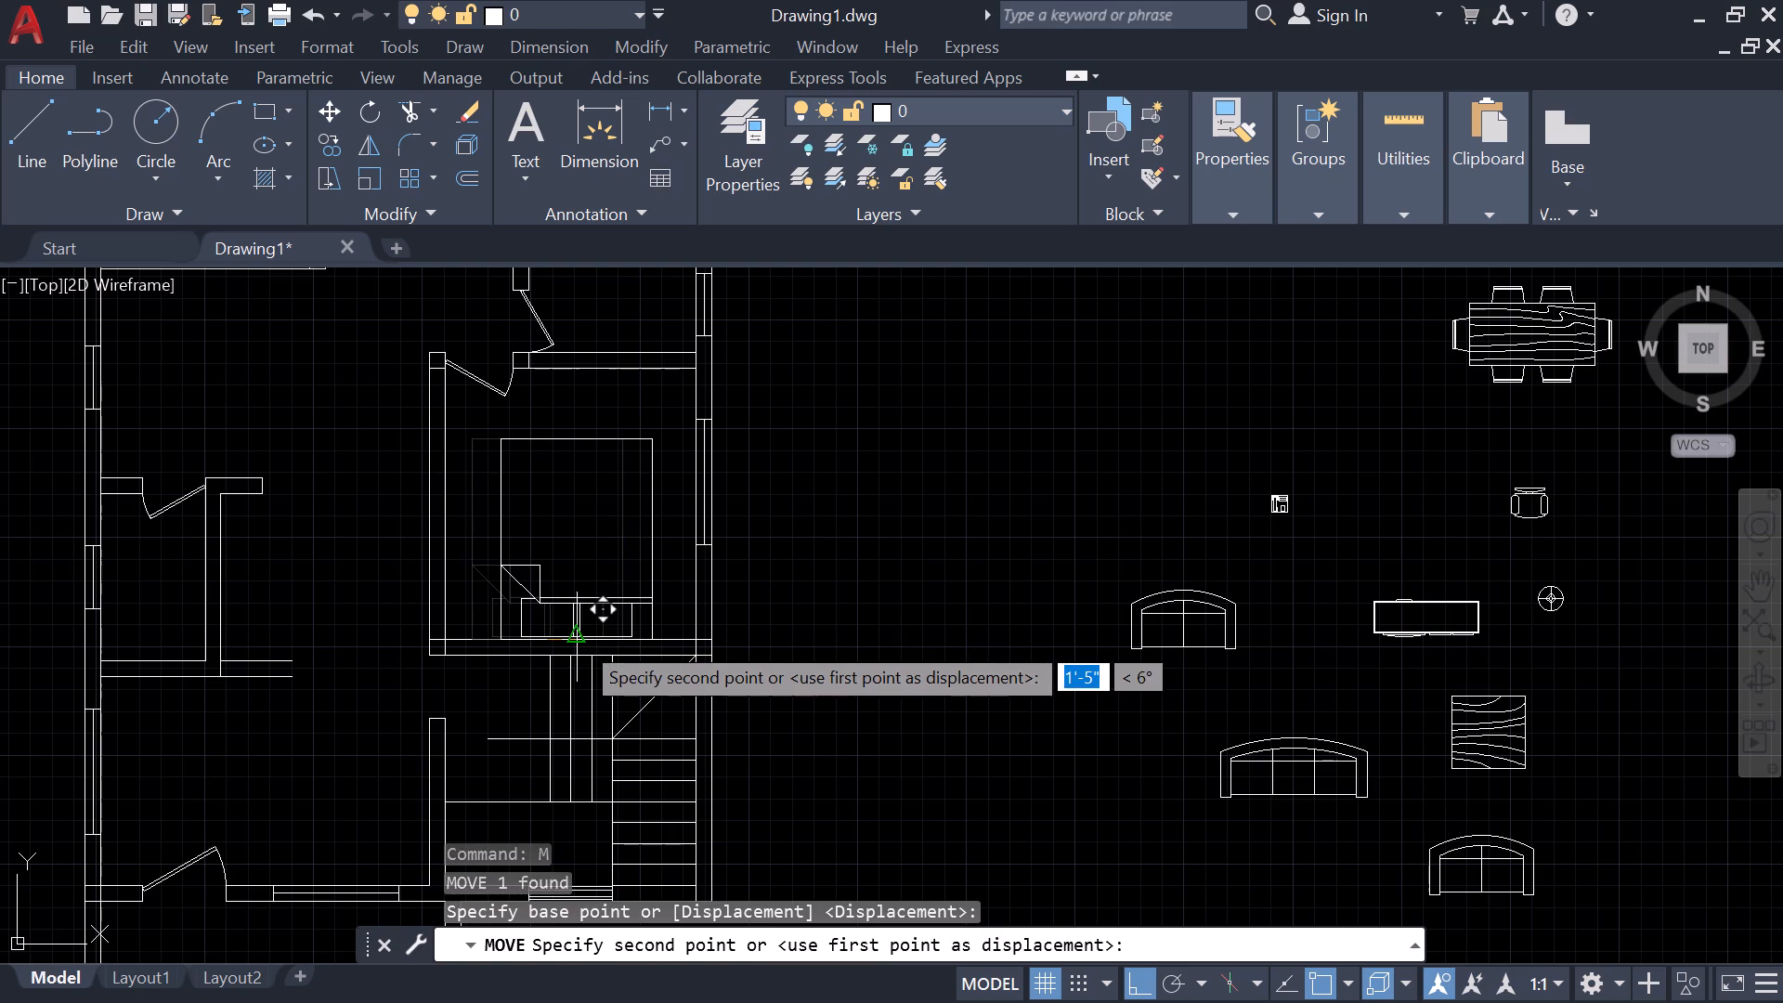
{"action": "left_click", "coordinate": [579, 640]}
{"action": "key", "text": "Escape"}
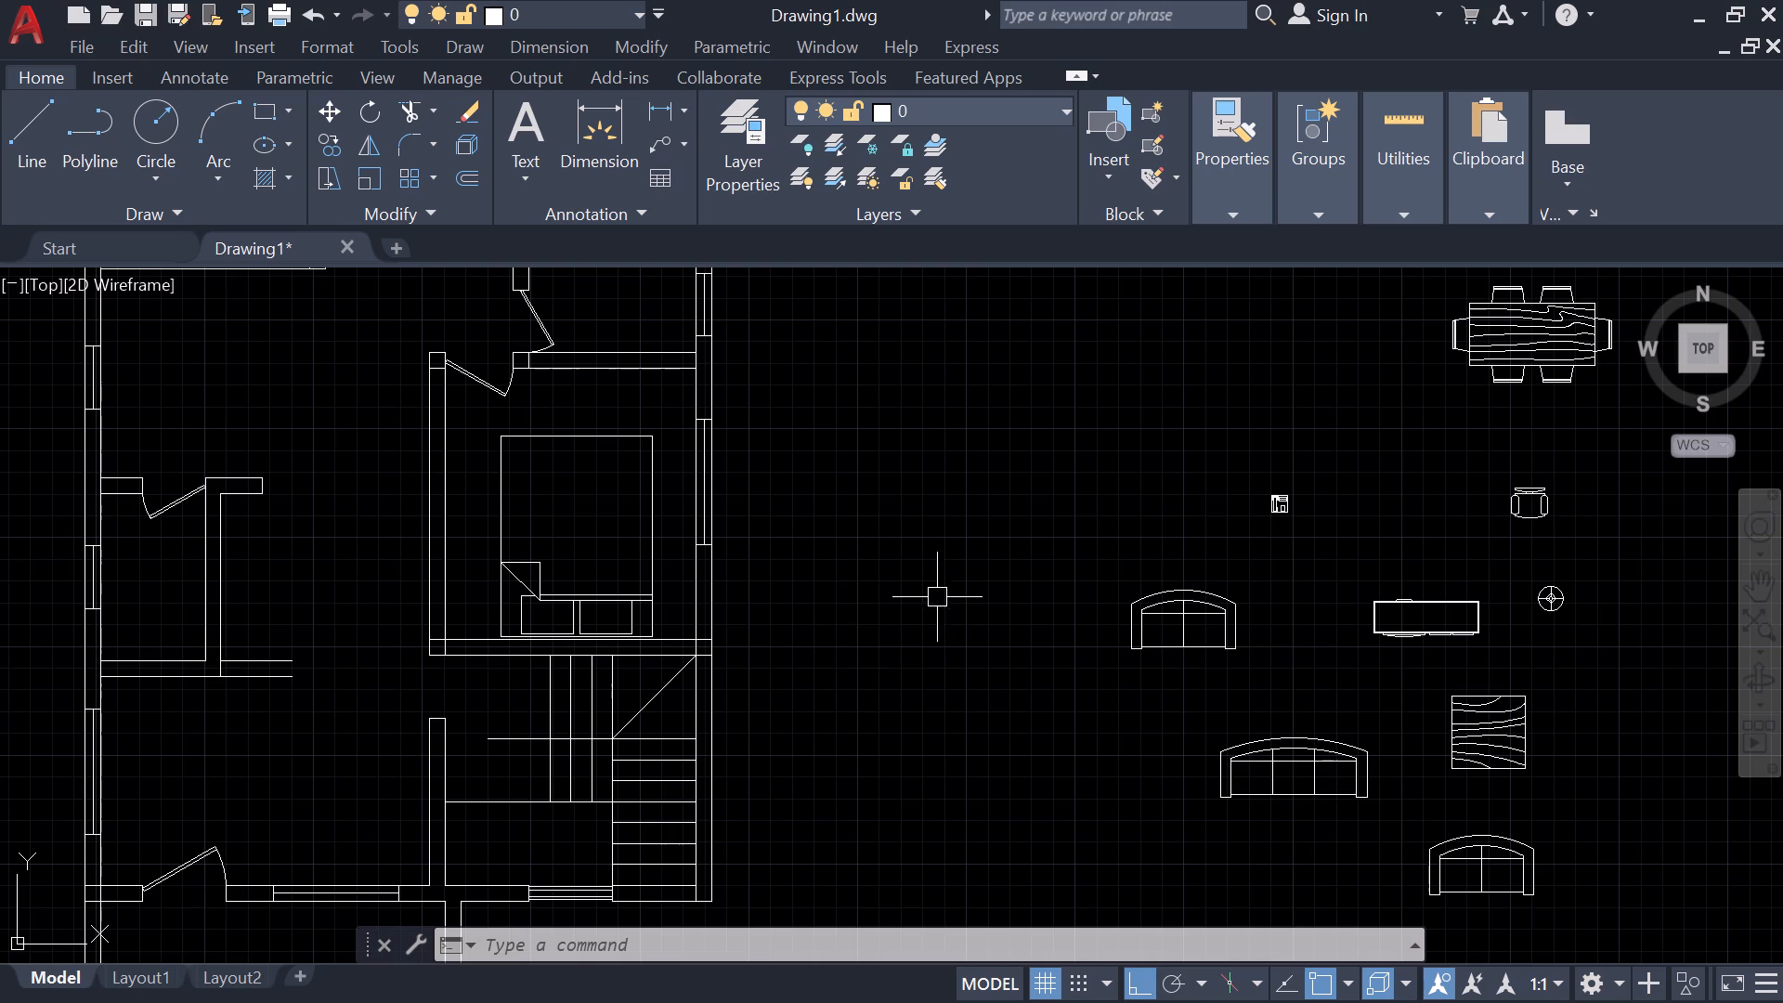
Rotate the three-seat sofa outside the plan 90 degrees about its west end so that its back faces west.
{"action": "left_click", "coordinate": [1331, 775]}
{"action": "left_click", "coordinate": [1422, 825]}
{"action": "left_click", "coordinate": [1297, 735]}
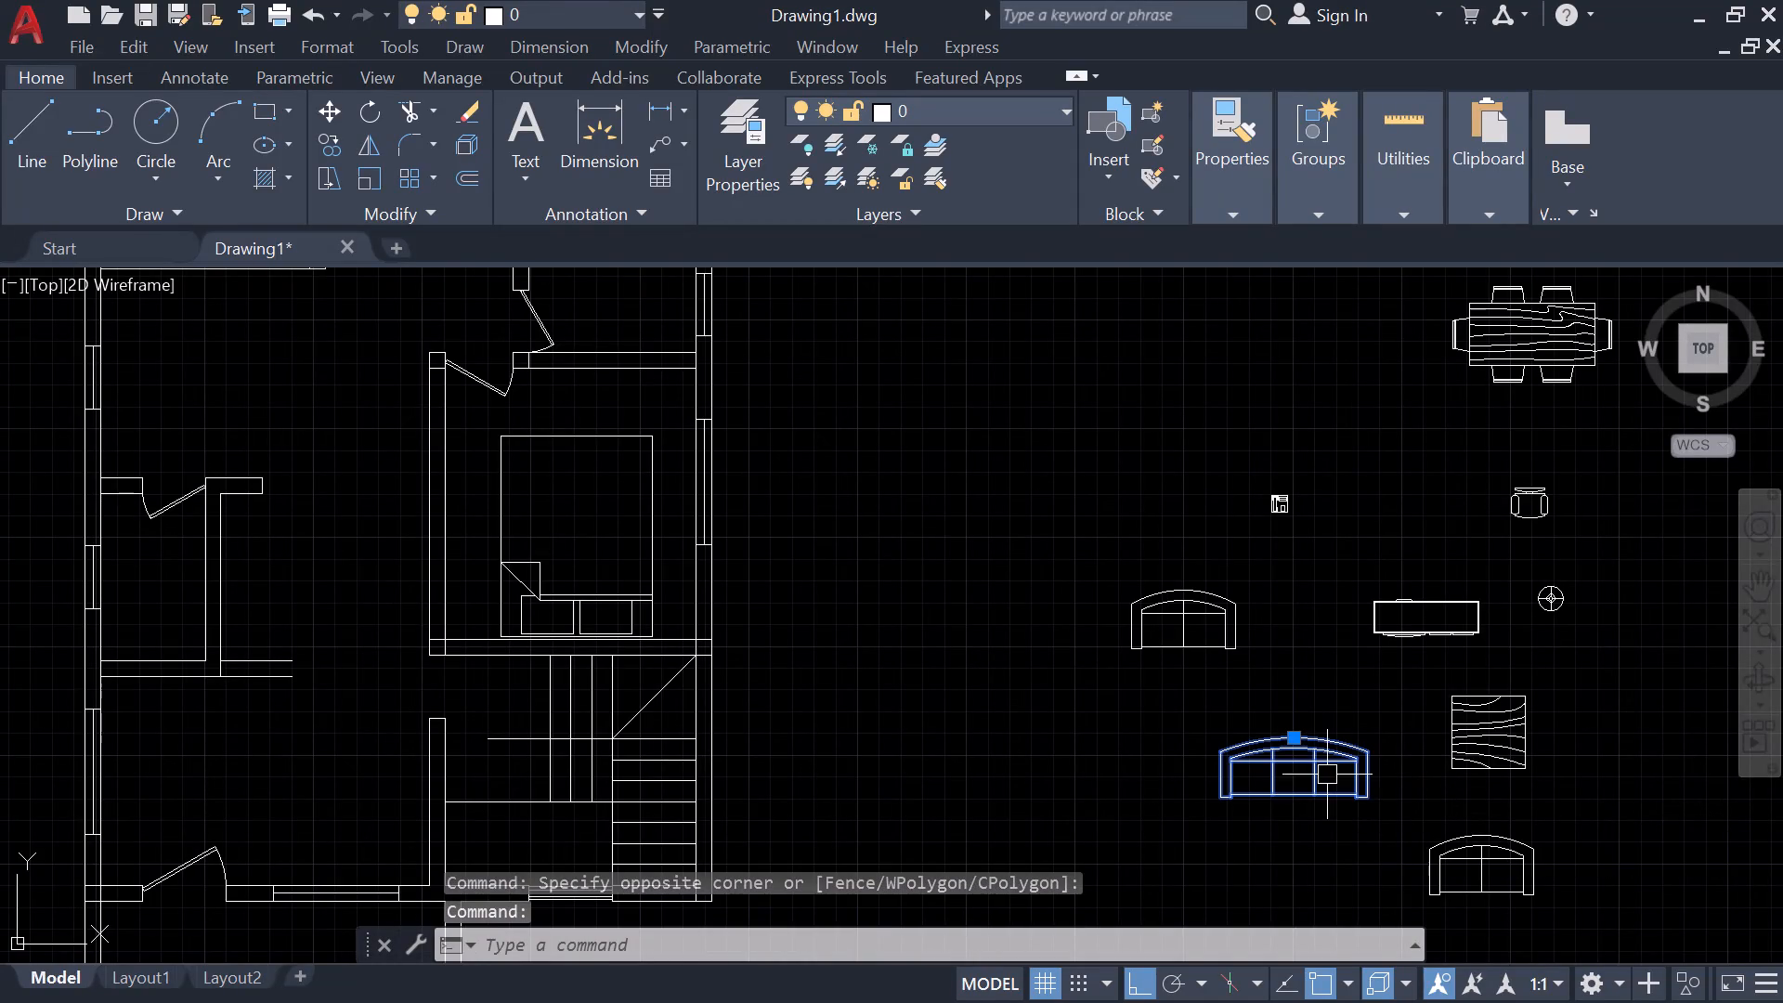
{"action": "type", "text": "ro"}
{"action": "key", "text": "Return"}
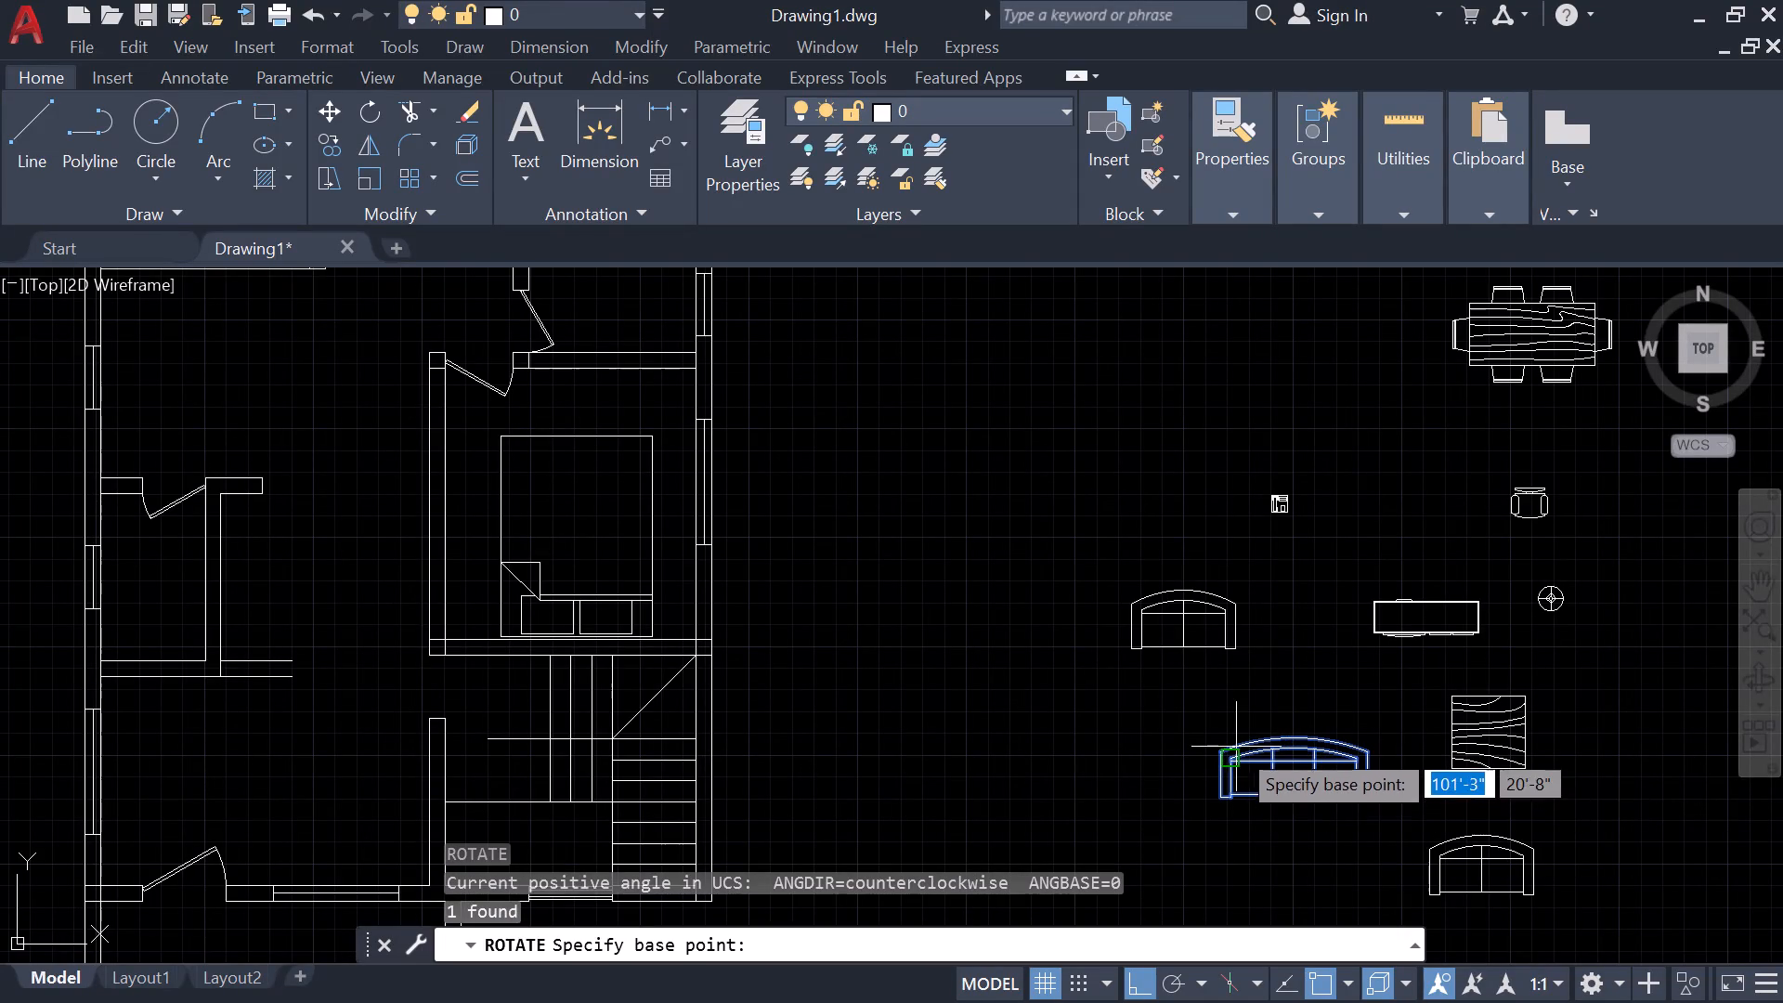
{"action": "left_click", "coordinate": [1224, 755]}
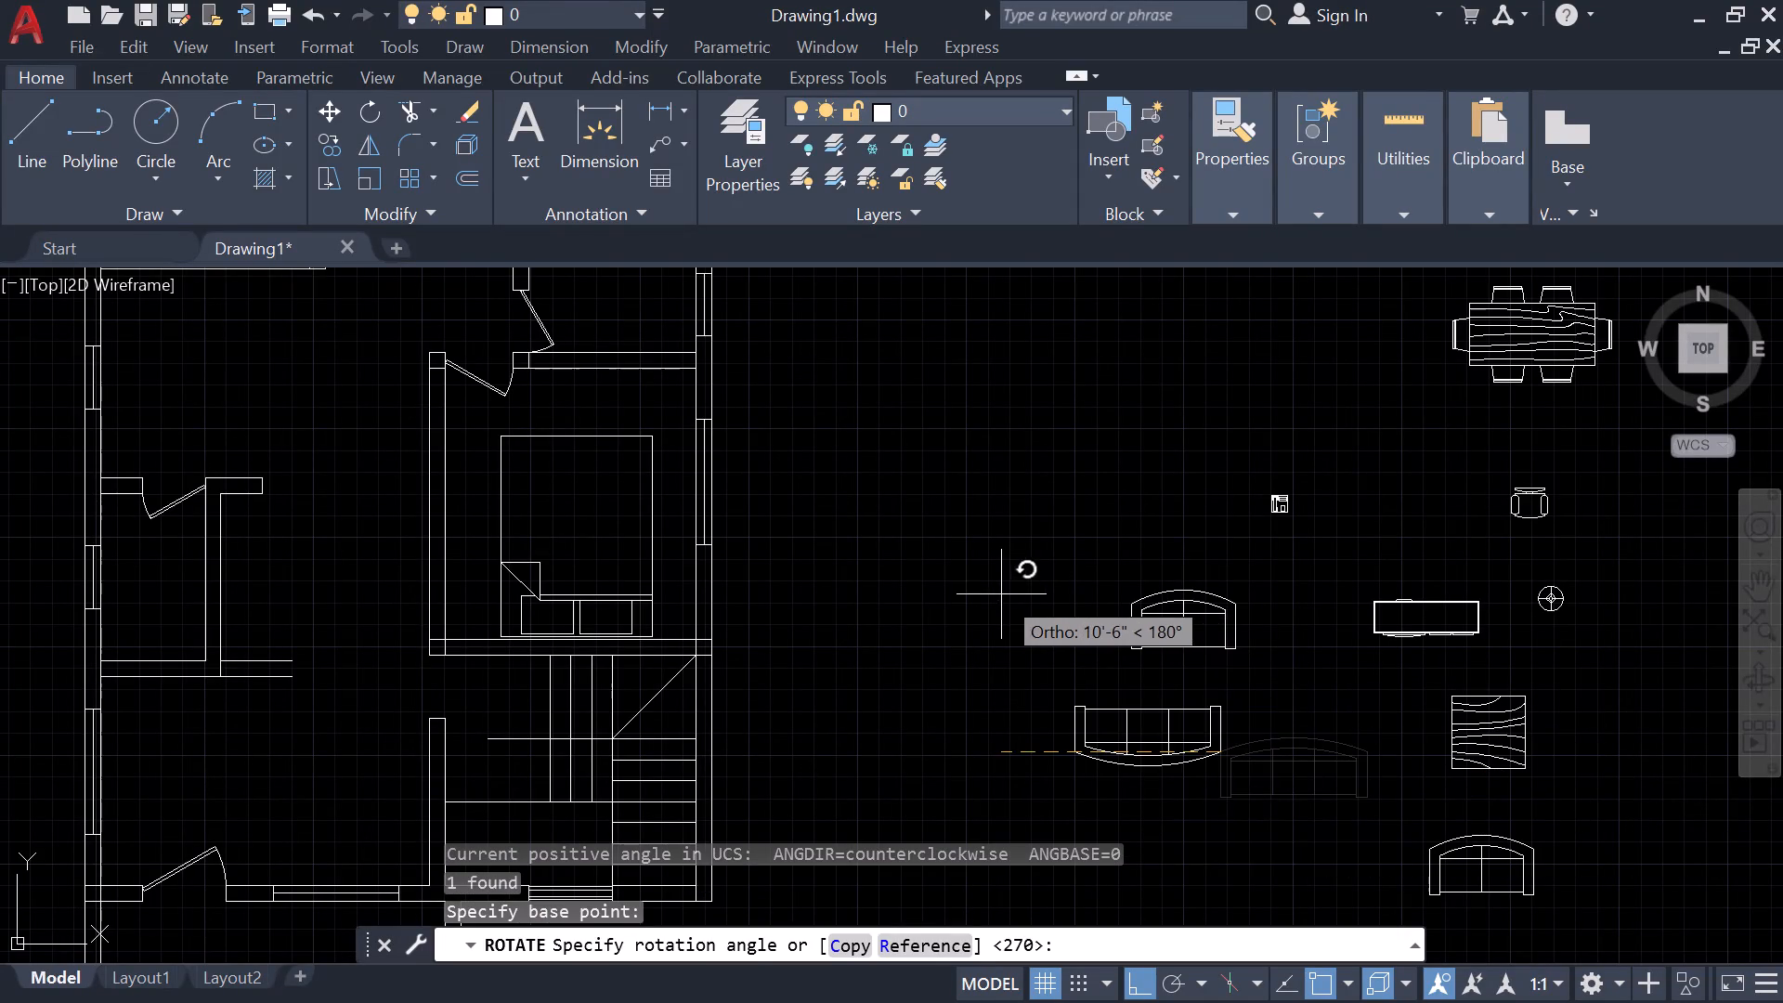
{"action": "left_click", "coordinate": [1175, 518]}
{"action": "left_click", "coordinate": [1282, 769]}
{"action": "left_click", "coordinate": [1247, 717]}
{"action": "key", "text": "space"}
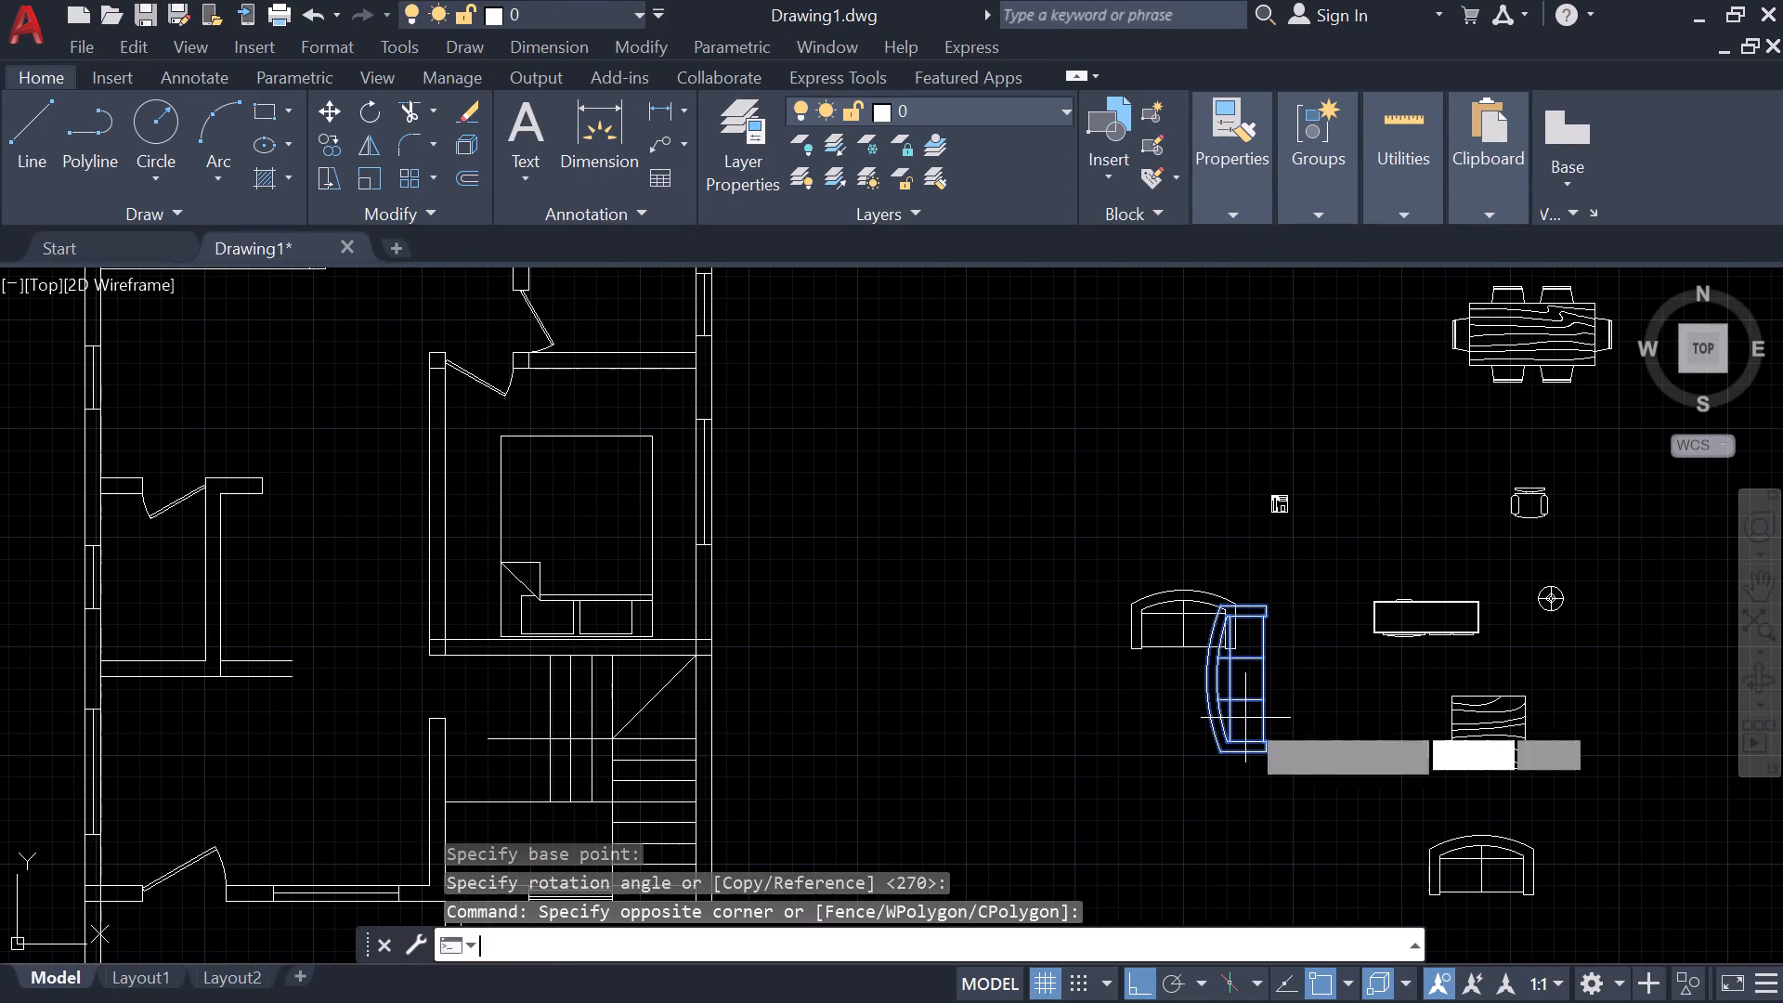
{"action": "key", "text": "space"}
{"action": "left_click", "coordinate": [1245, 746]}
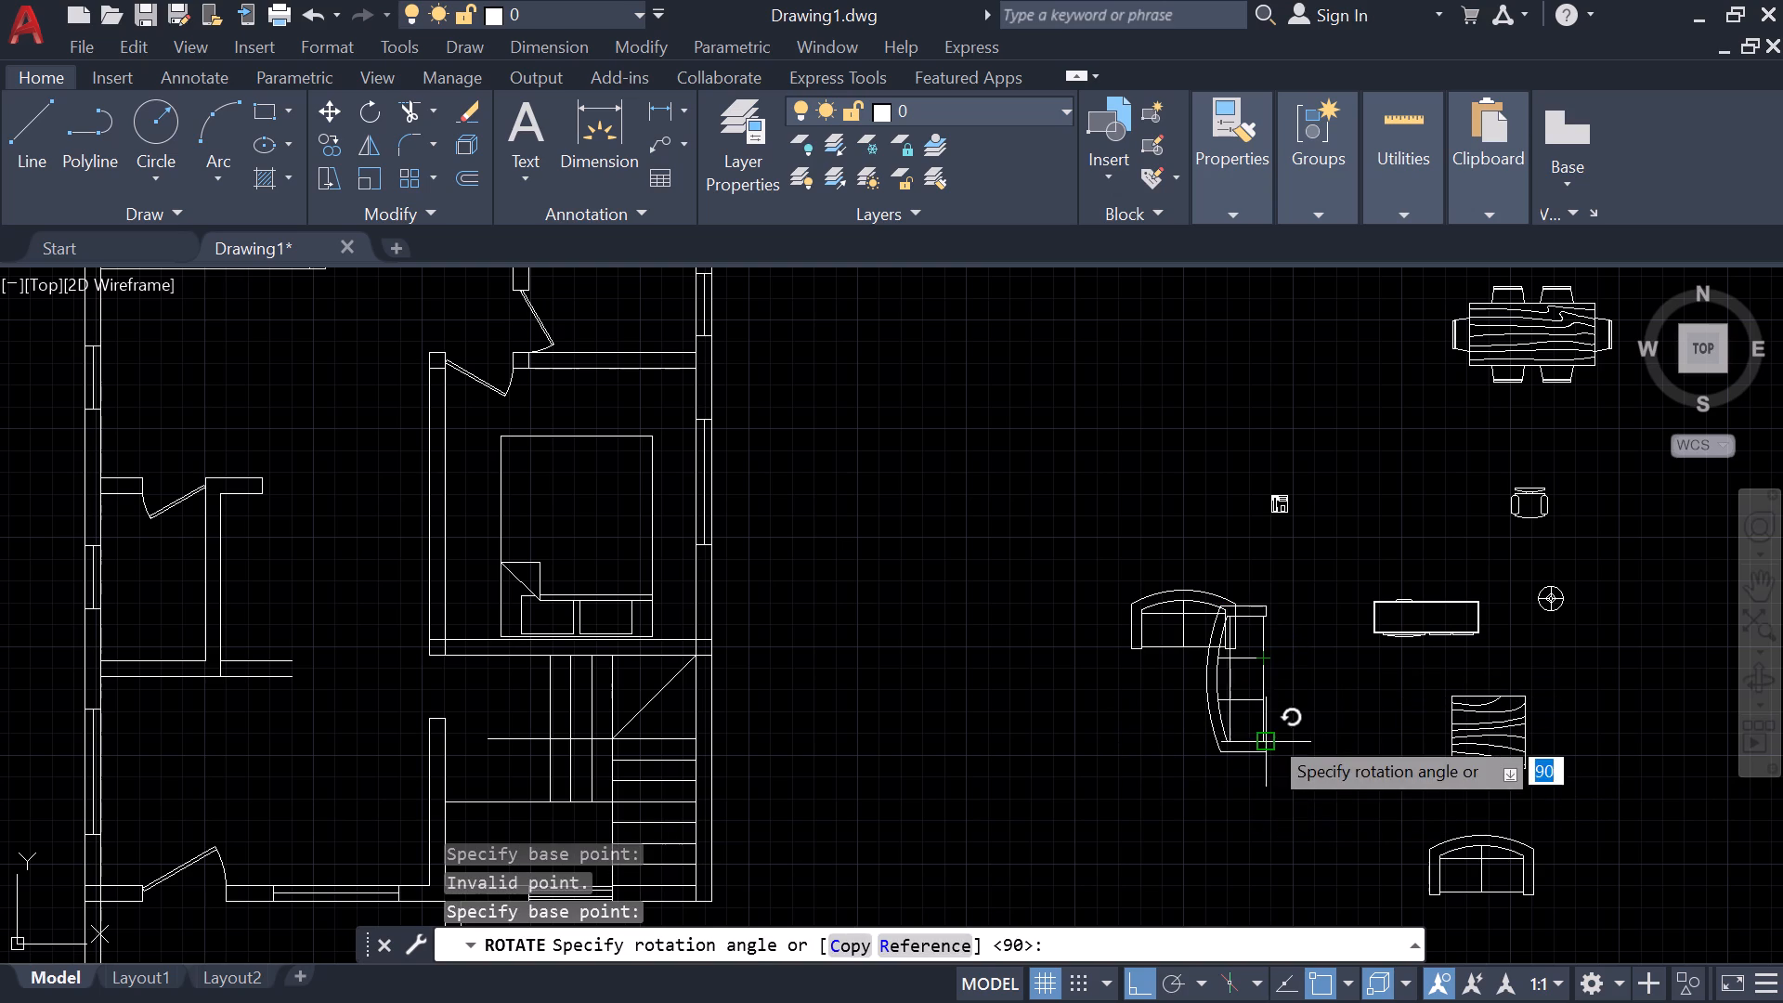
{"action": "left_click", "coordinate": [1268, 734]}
Move the rotated three-seat sofa into the room with the entrance door, beside the west wall window, with Ortho off.
{"action": "type", "text": "m"}
{"action": "key", "text": "space"}
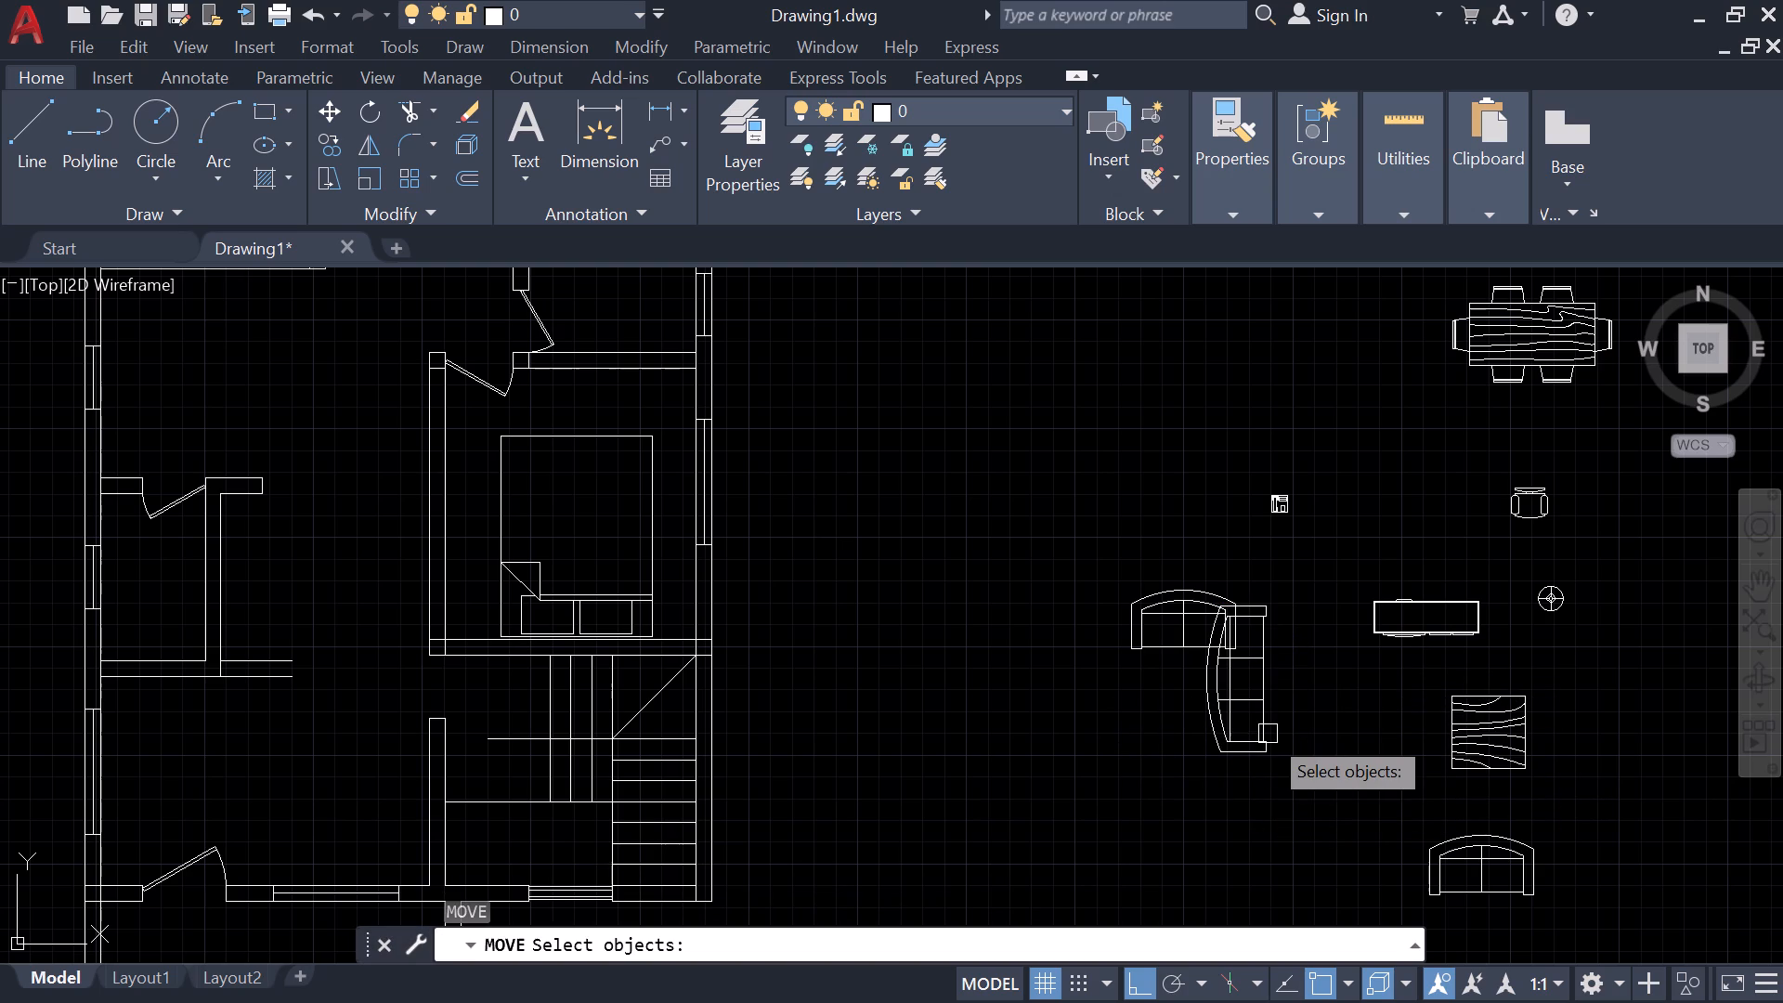
{"action": "left_click", "coordinate": [1271, 719]}
{"action": "key", "text": "space"}
{"action": "left_click", "coordinate": [1261, 736]}
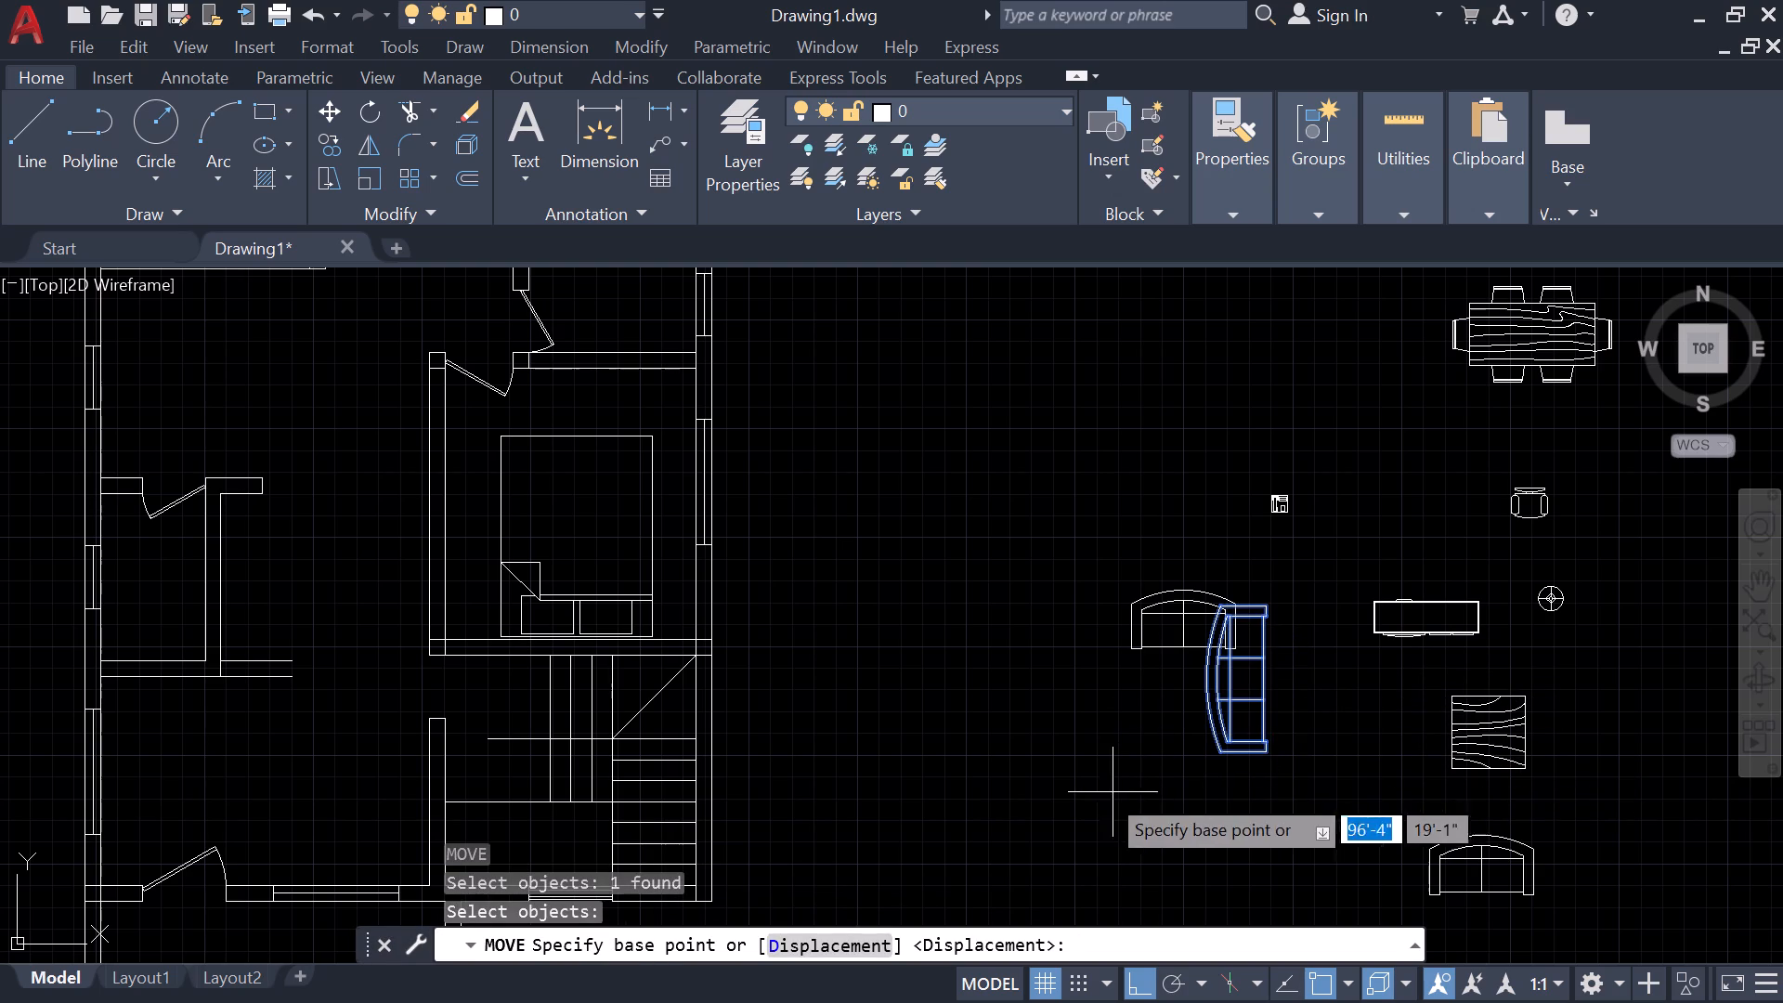
{"action": "left_click", "coordinate": [1229, 781]}
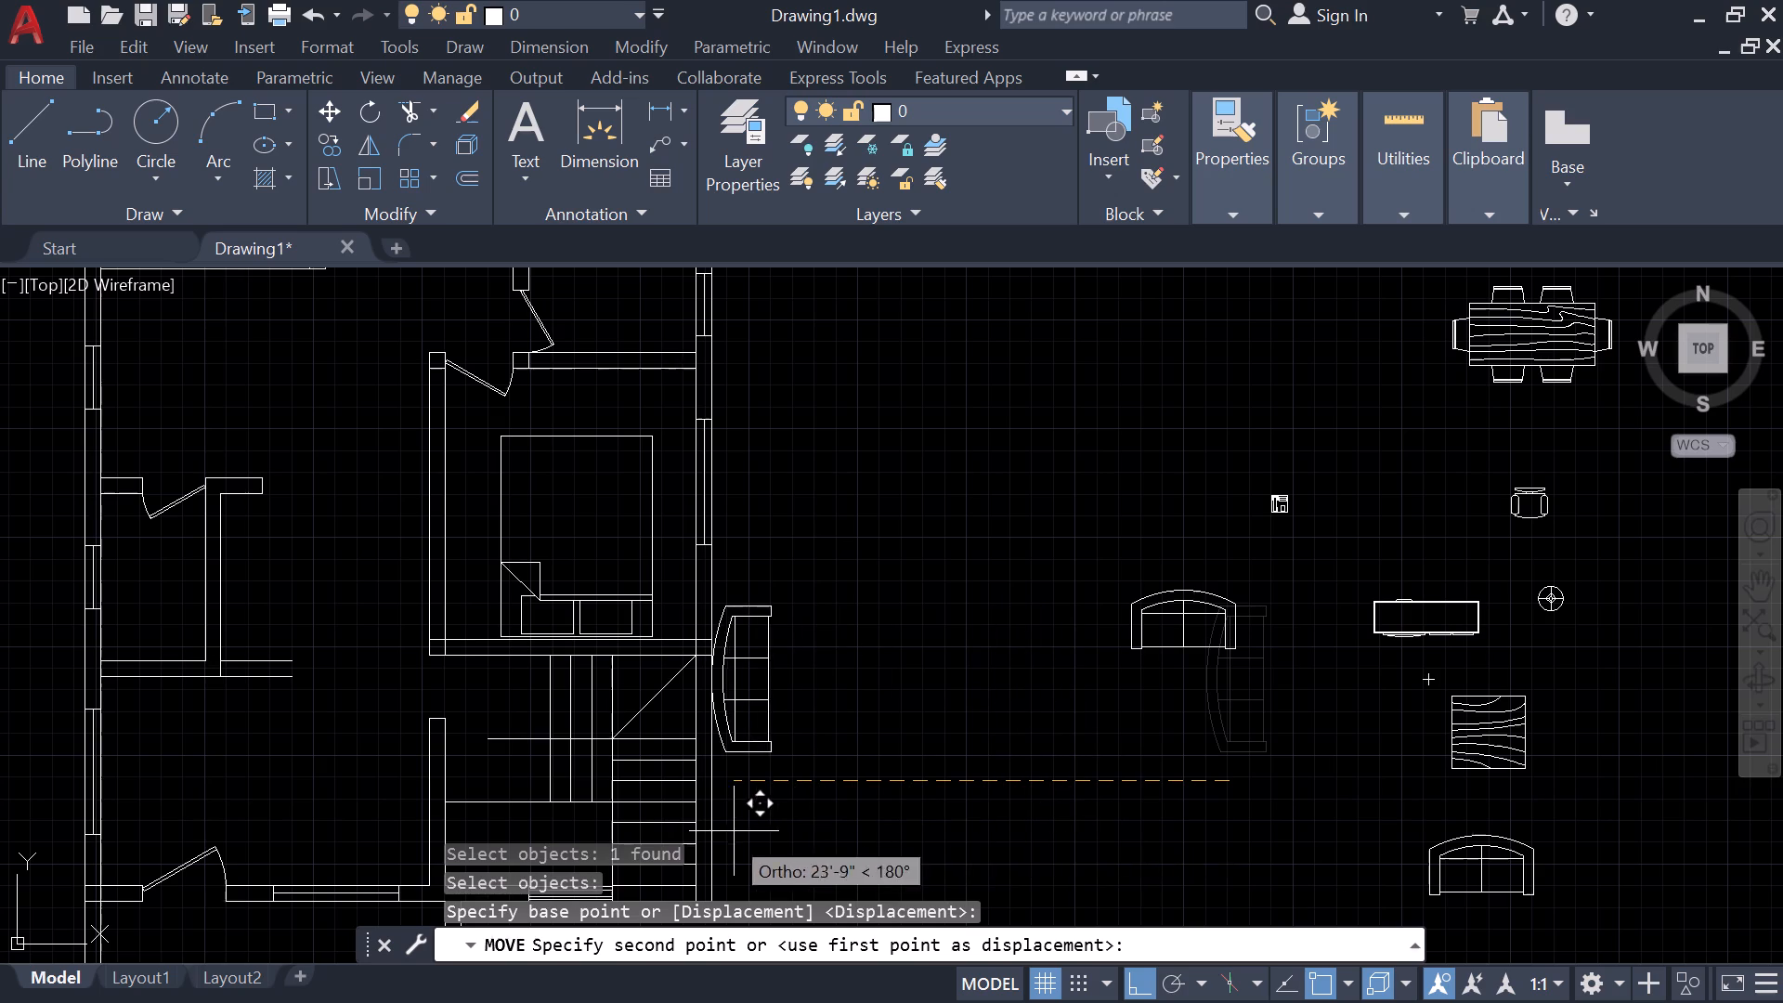
{"action": "key", "text": "shift+F8"}
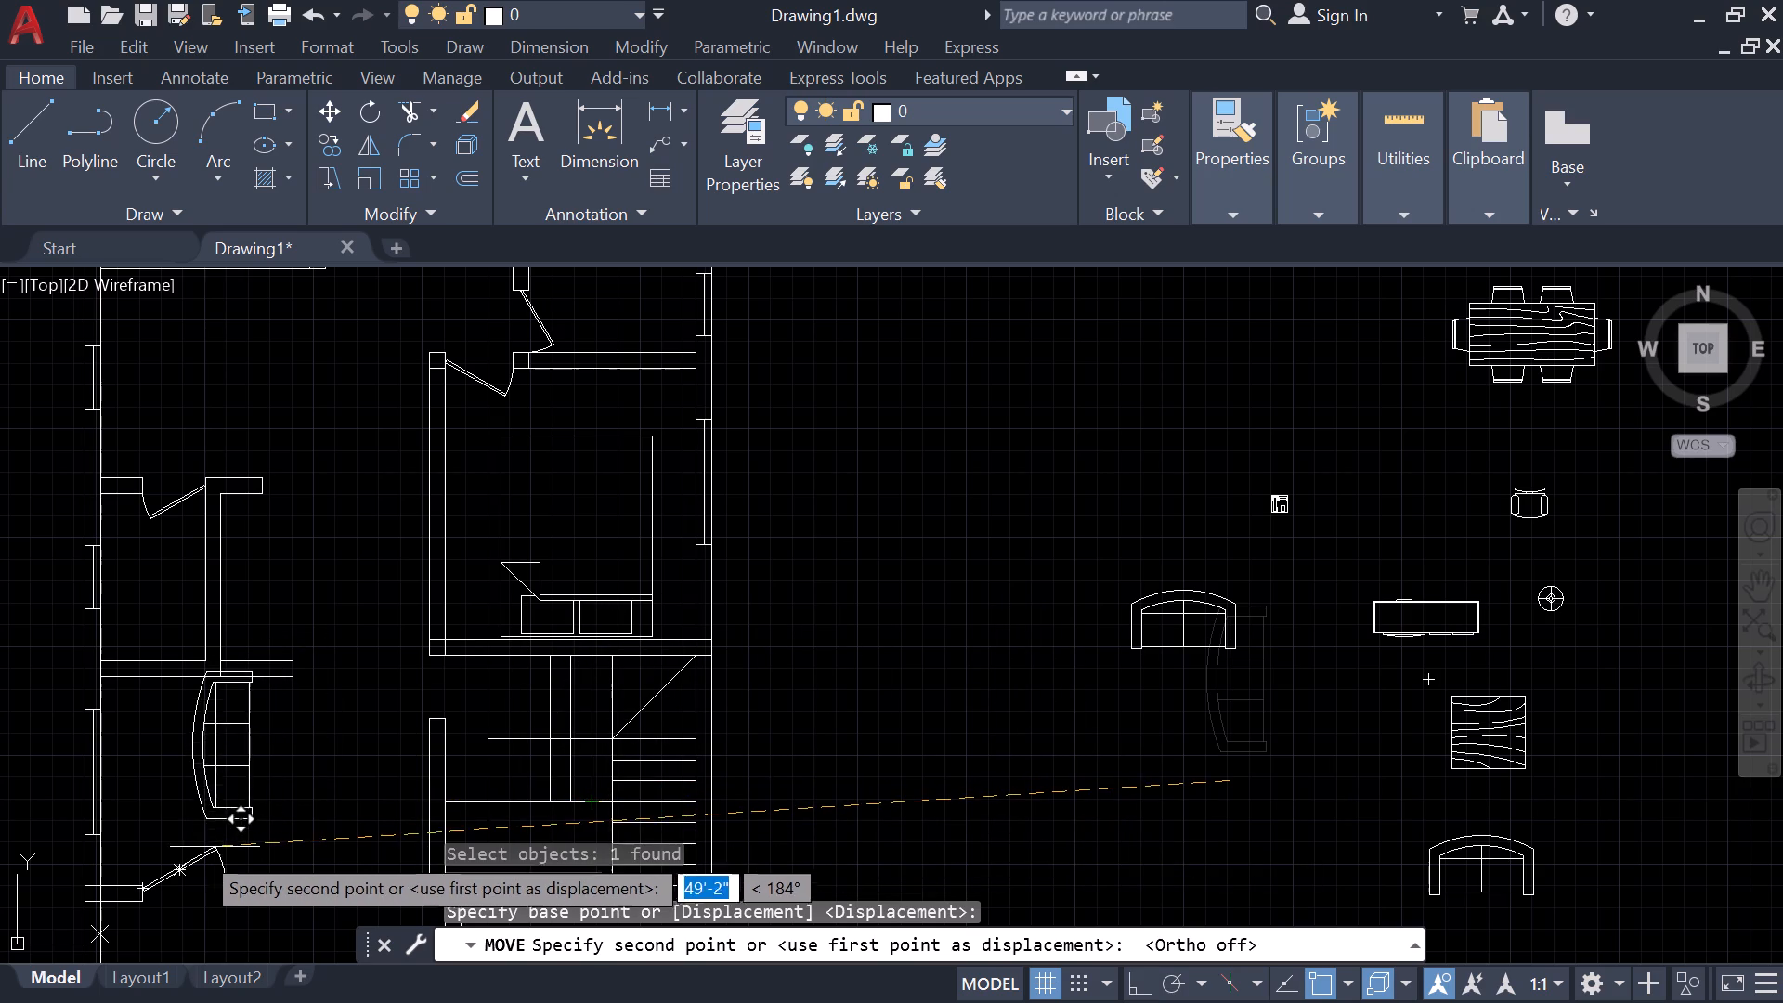
{"action": "scroll", "coordinate": [143, 866], "scroll_direction": "up", "scroll_amount": 3}
{"action": "left_click", "coordinate": [143, 866]}
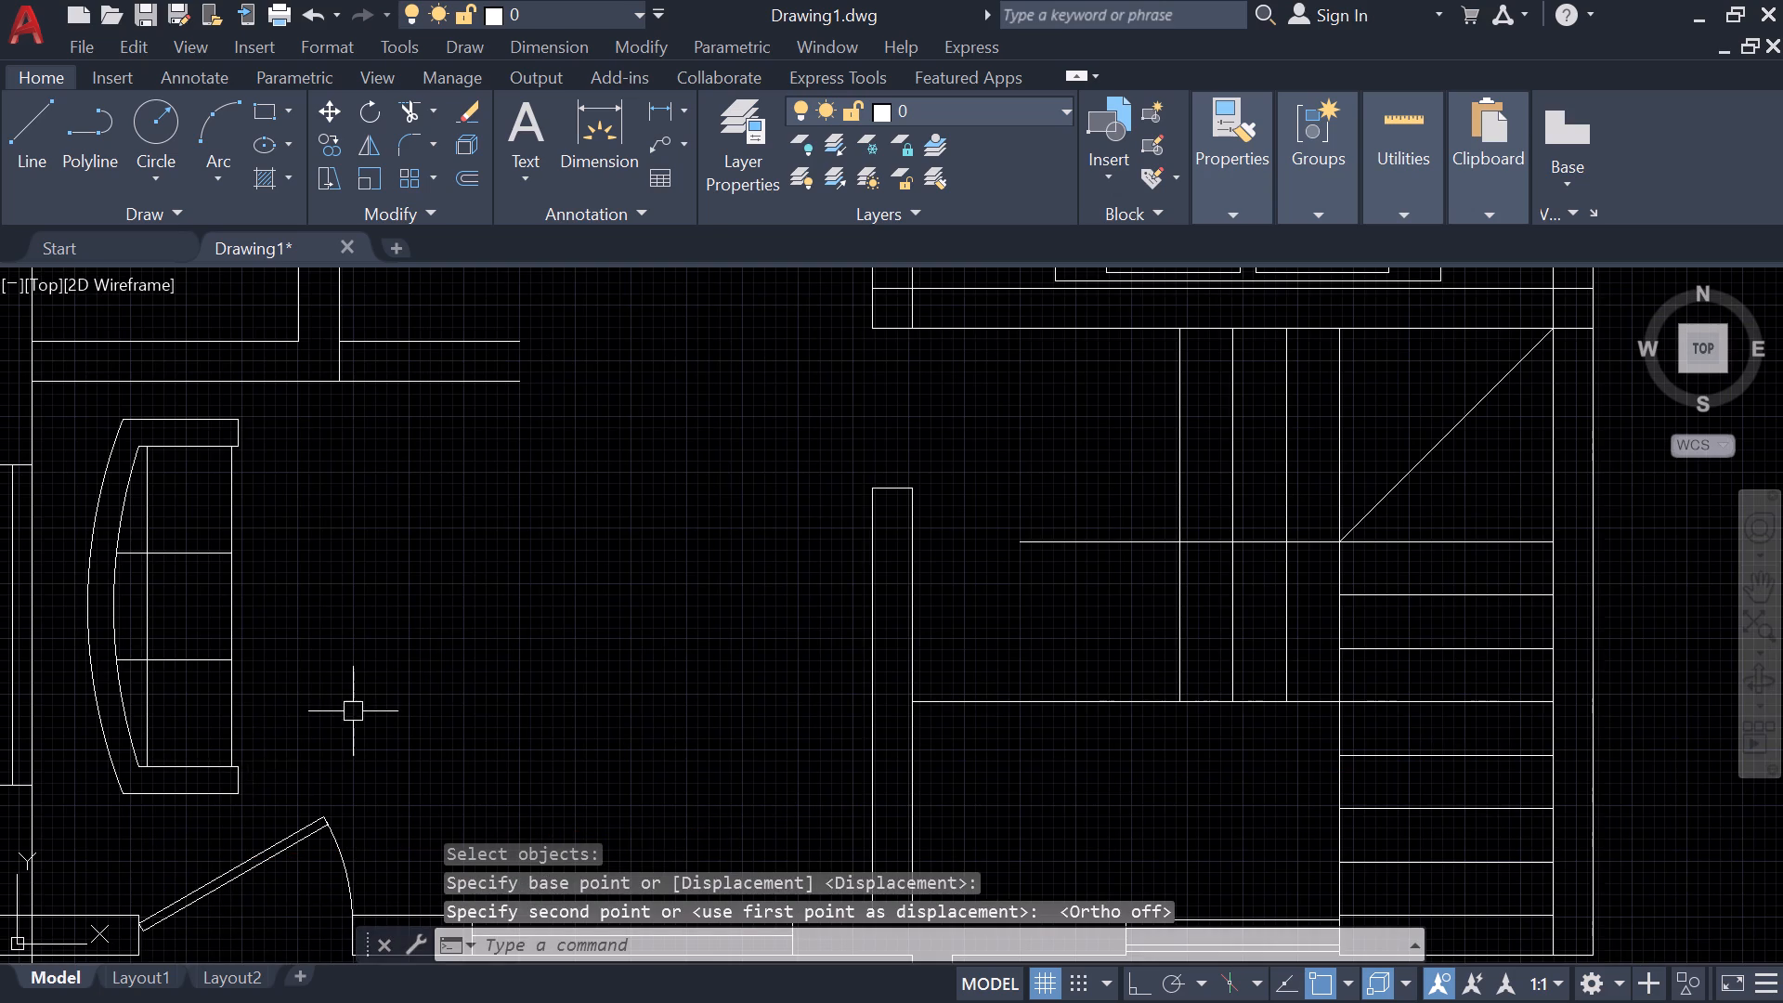
Move the nearer two-seat sofa from outside the plan into the living room, just east of the three-seat sofa's north end.
{"action": "scroll", "coordinate": [455, 708], "scroll_direction": "down", "scroll_amount": 1}
{"action": "middle_click_drag", "start_coordinate": [505, 691], "coordinate": [400, 734]}
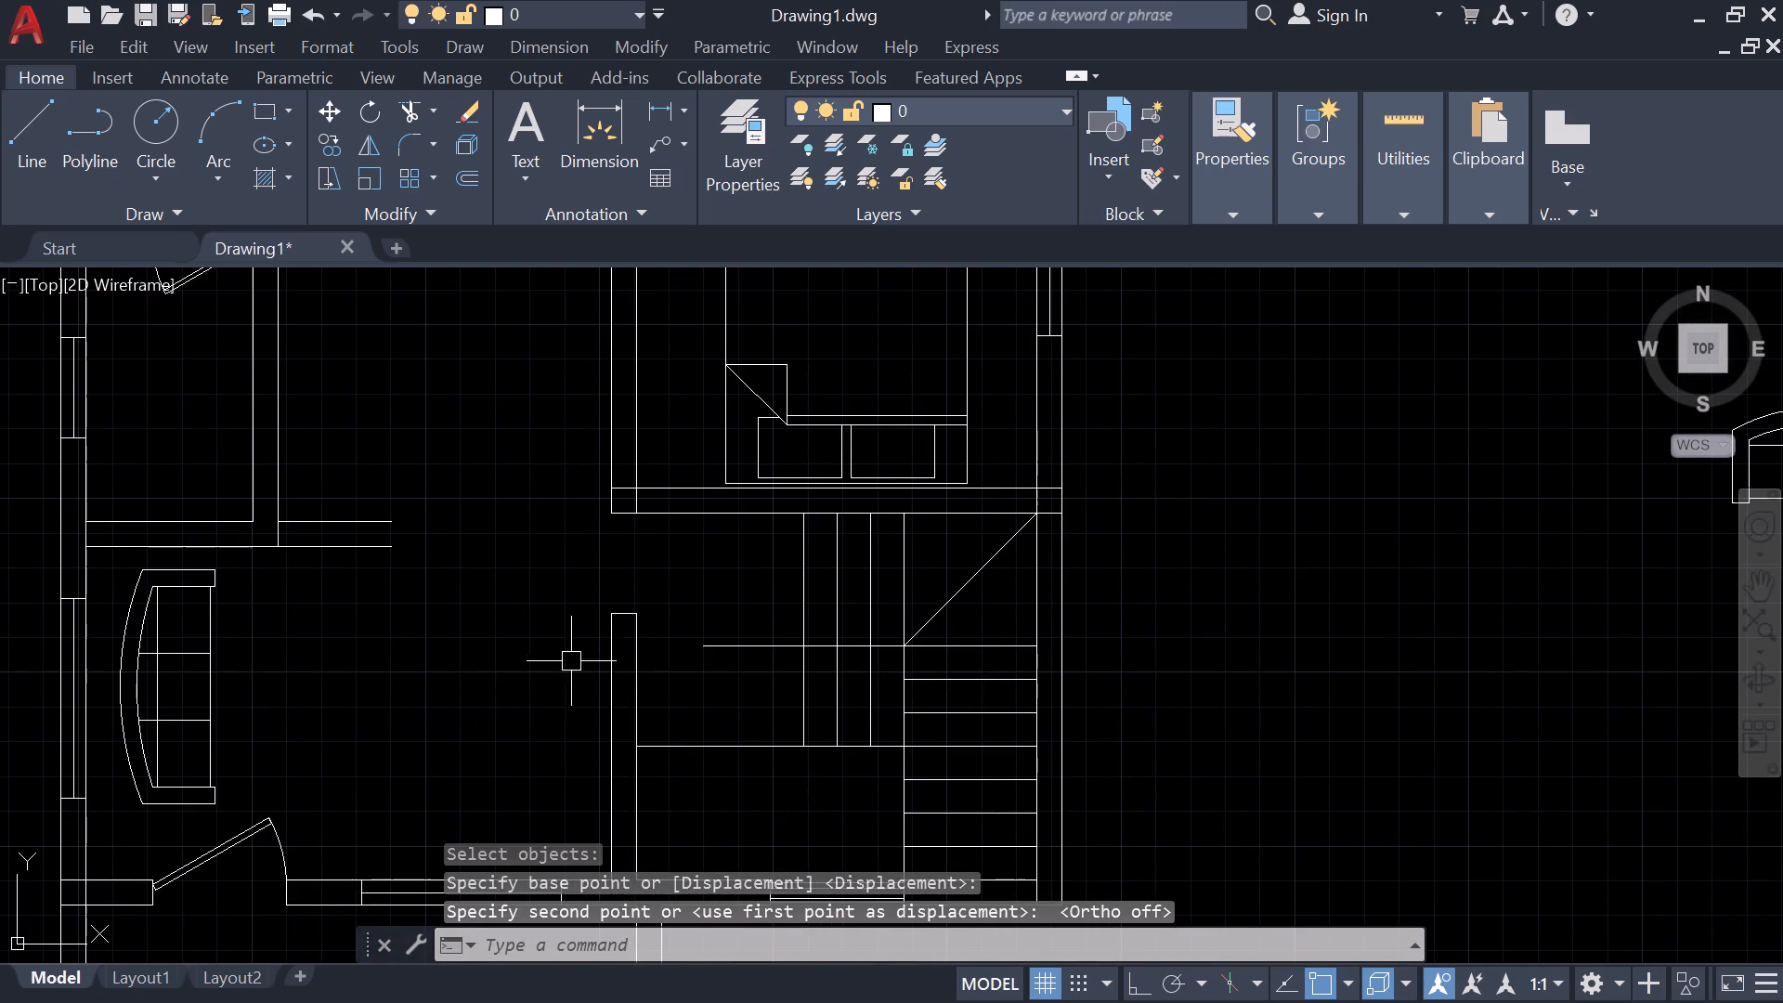
{"action": "middle_click_drag", "start_coordinate": [976, 612], "coordinate": [664, 749]}
{"action": "scroll", "coordinate": [998, 723], "scroll_direction": "down", "scroll_amount": 1}
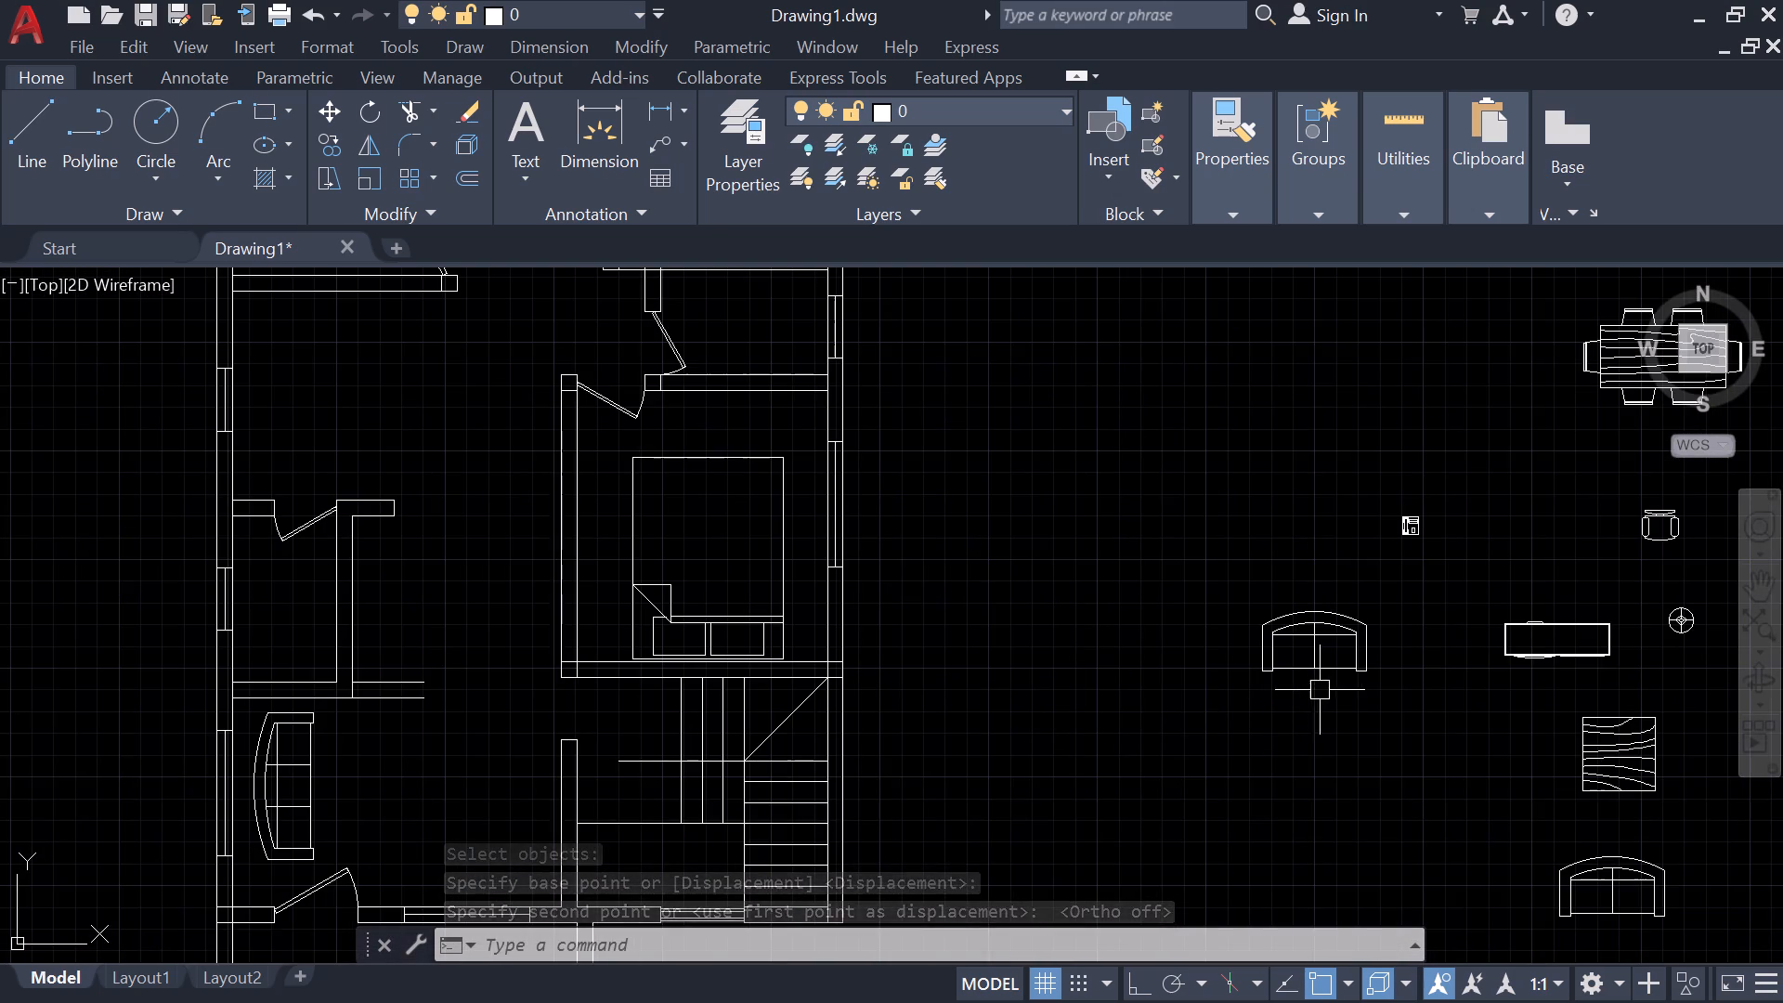
{"action": "left_click", "coordinate": [1360, 690]}
{"action": "left_click", "coordinate": [1316, 630]}
{"action": "type", "text": "m"}
{"action": "key", "text": "space"}
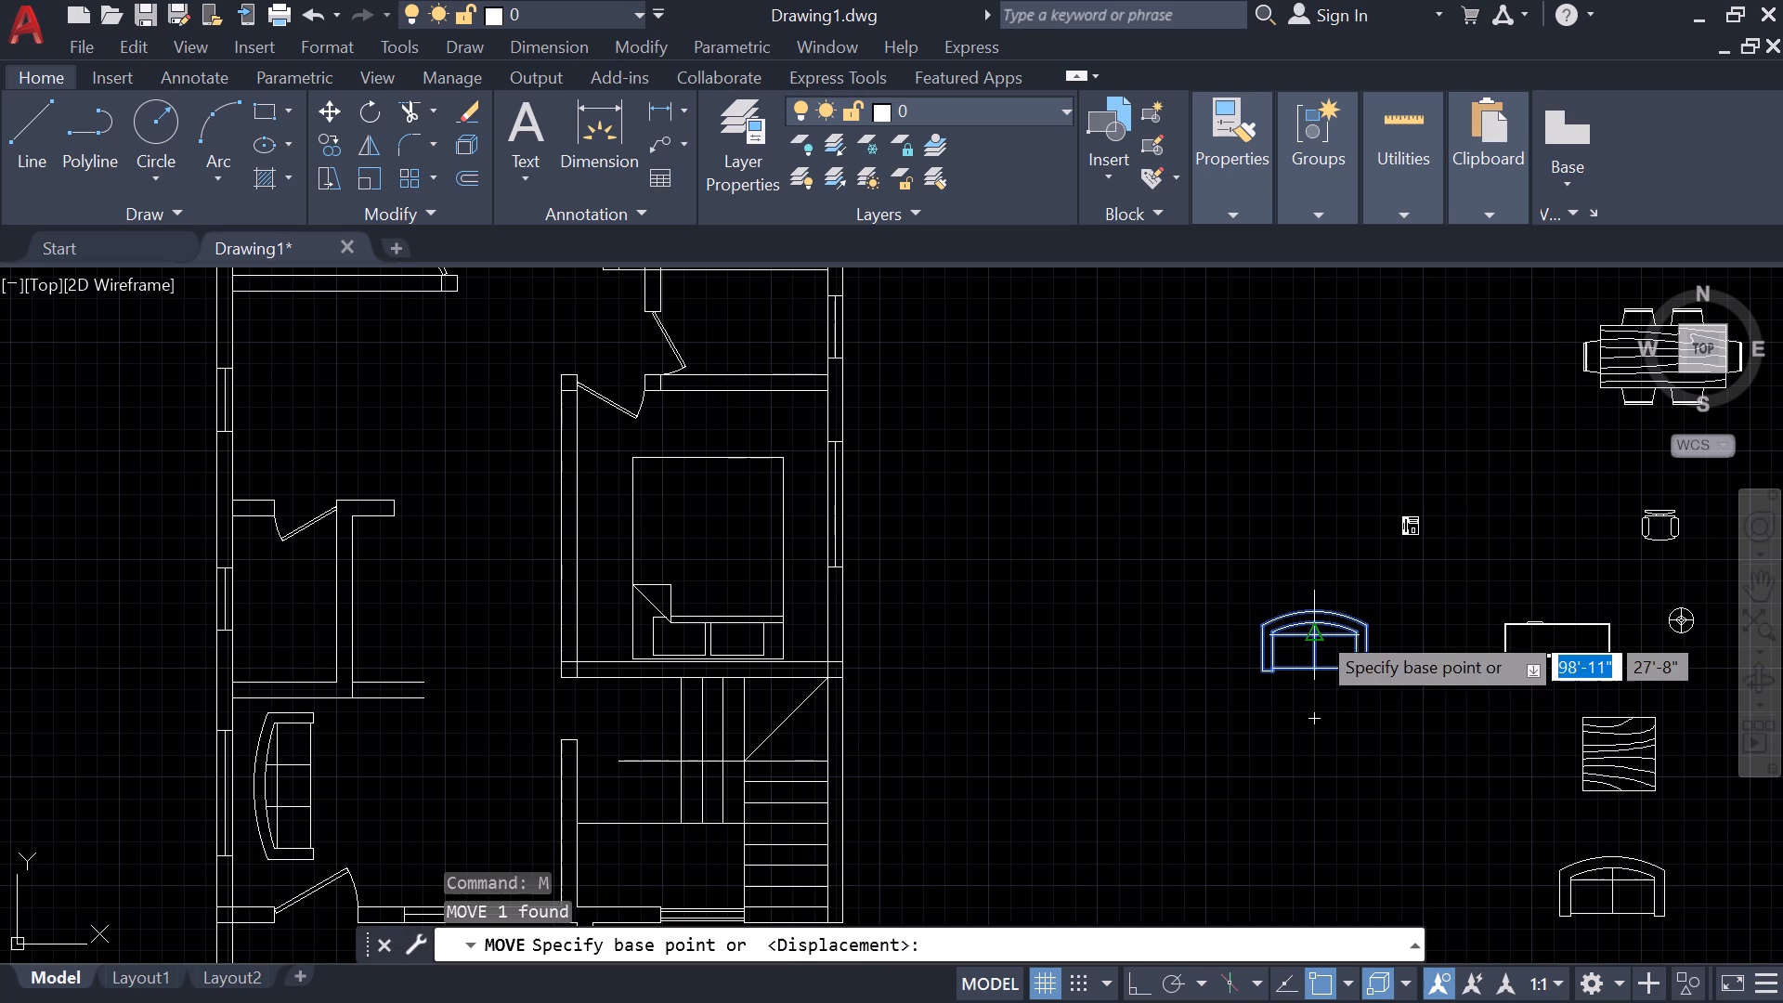
{"action": "left_click", "coordinate": [1321, 614]}
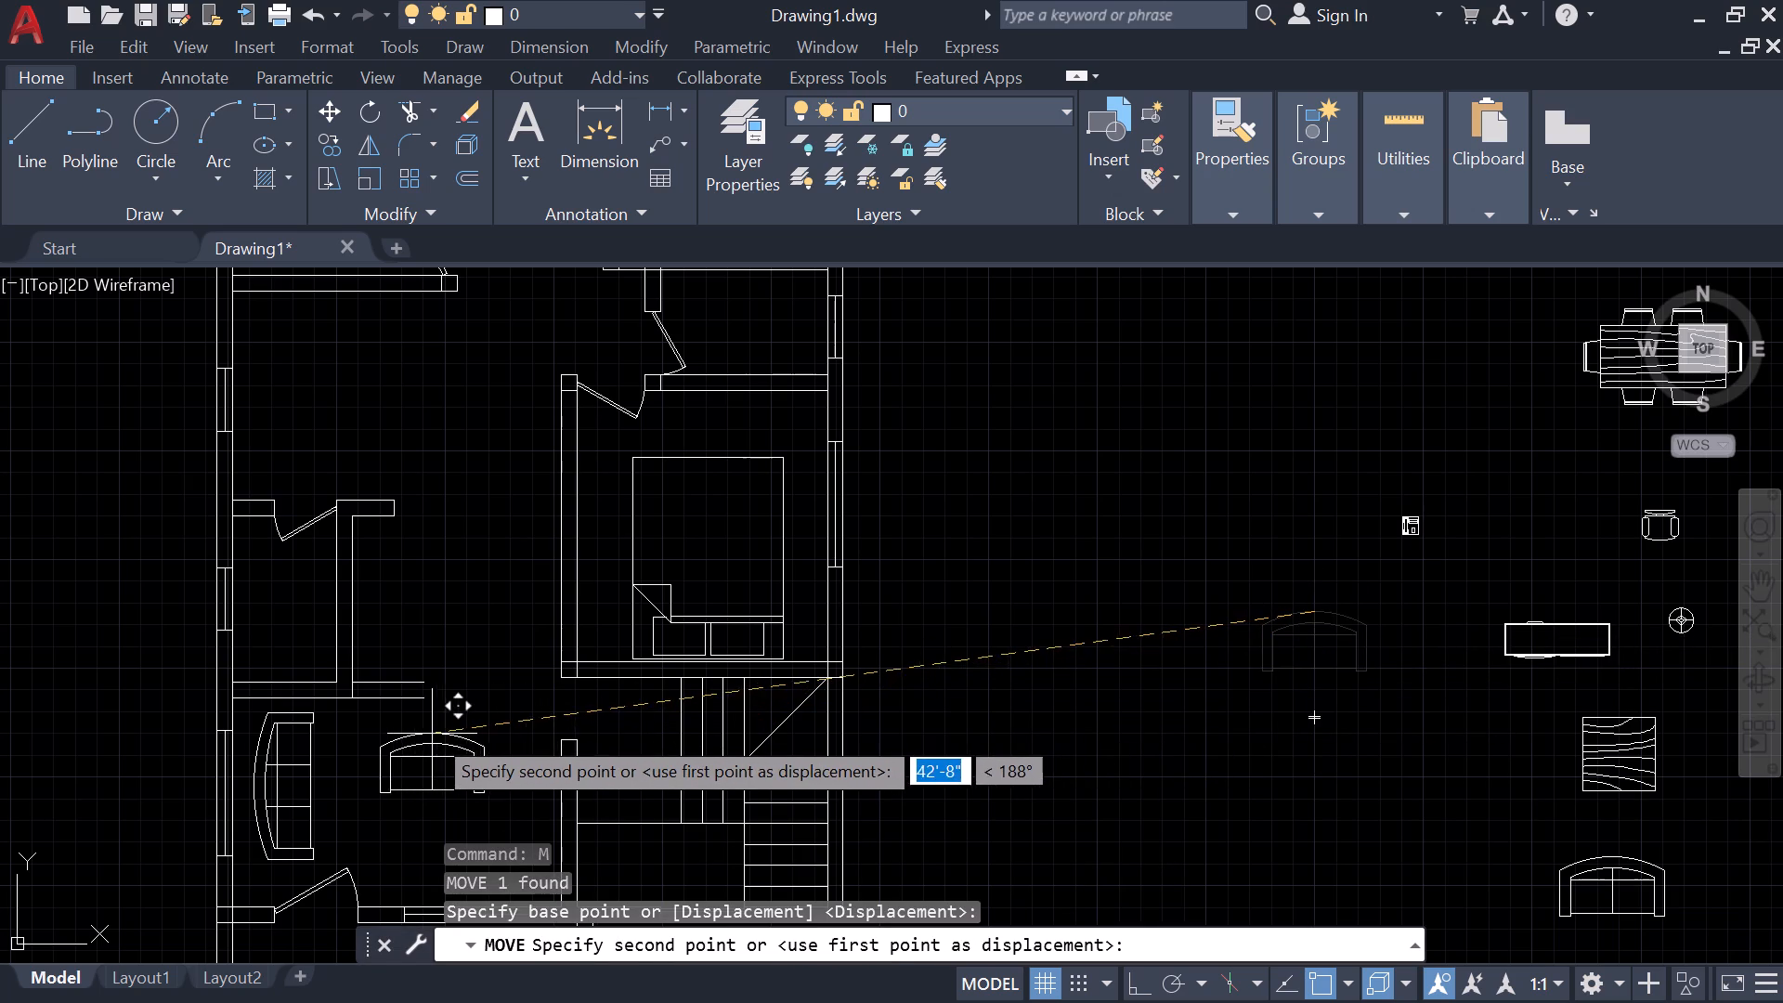
{"action": "left_click", "coordinate": [410, 717]}
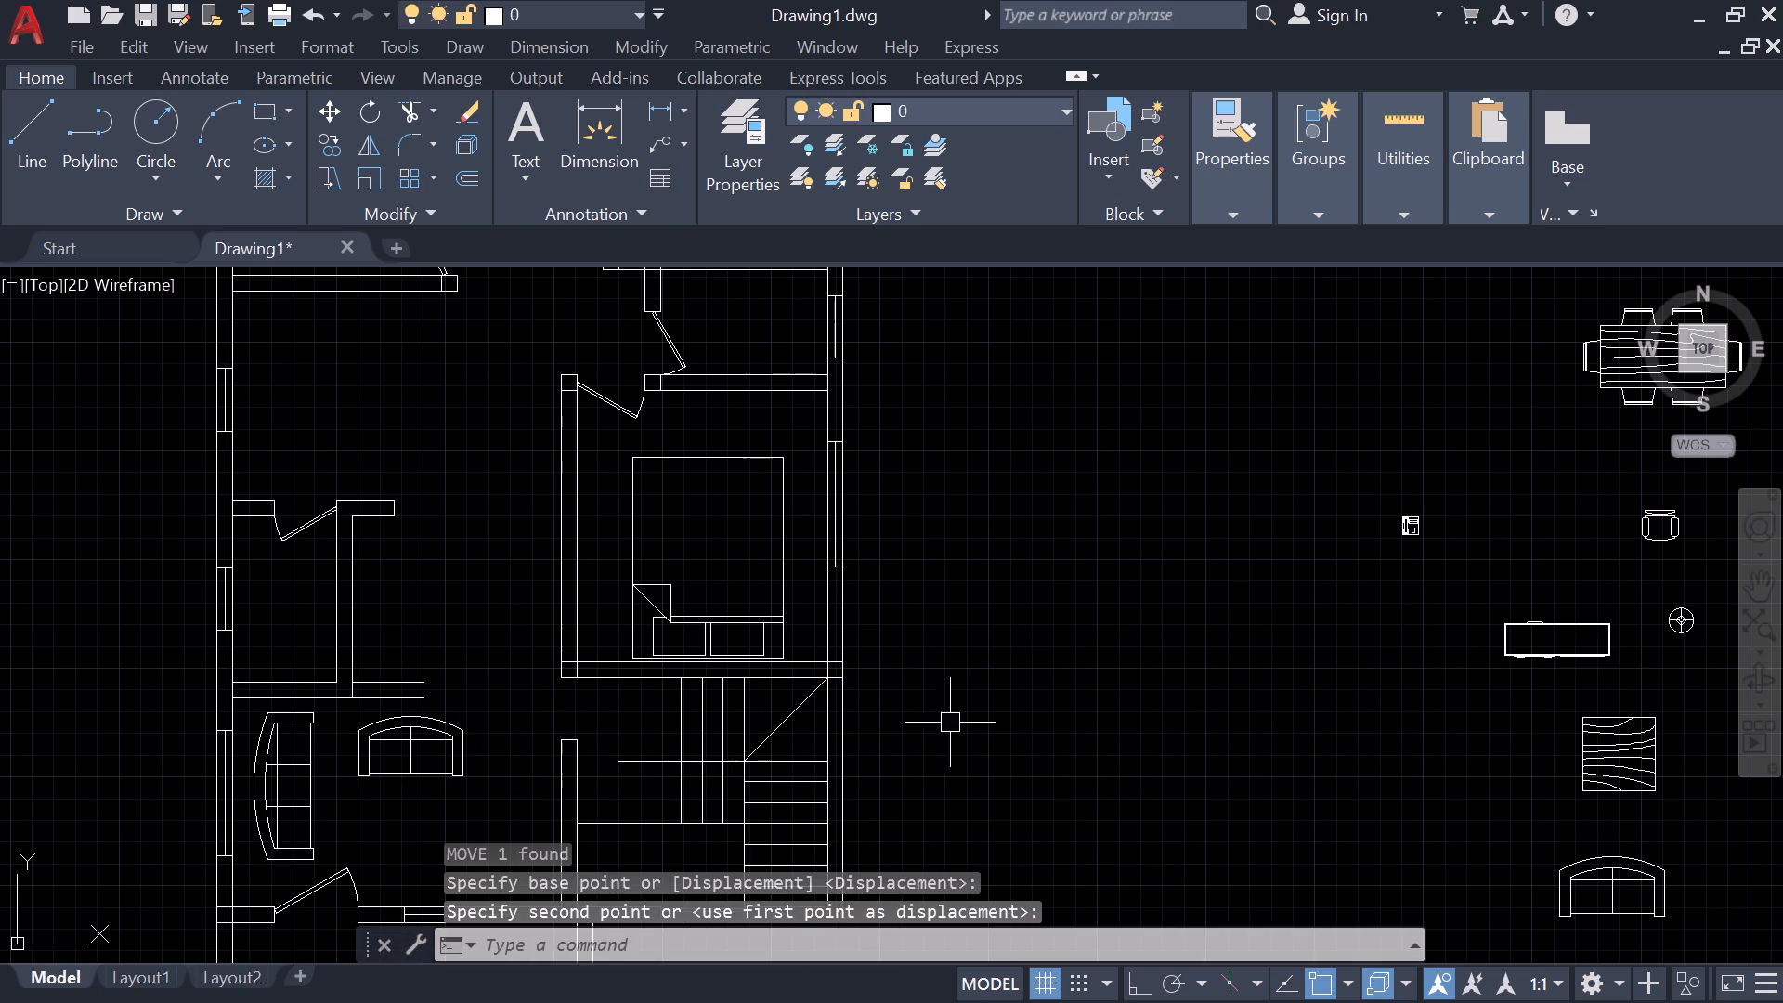
Rotate the remaining two-seat sofa outside the plan 180 degrees with Ortho on, so that its back faces south.
{"action": "left_click", "coordinate": [1639, 884]}
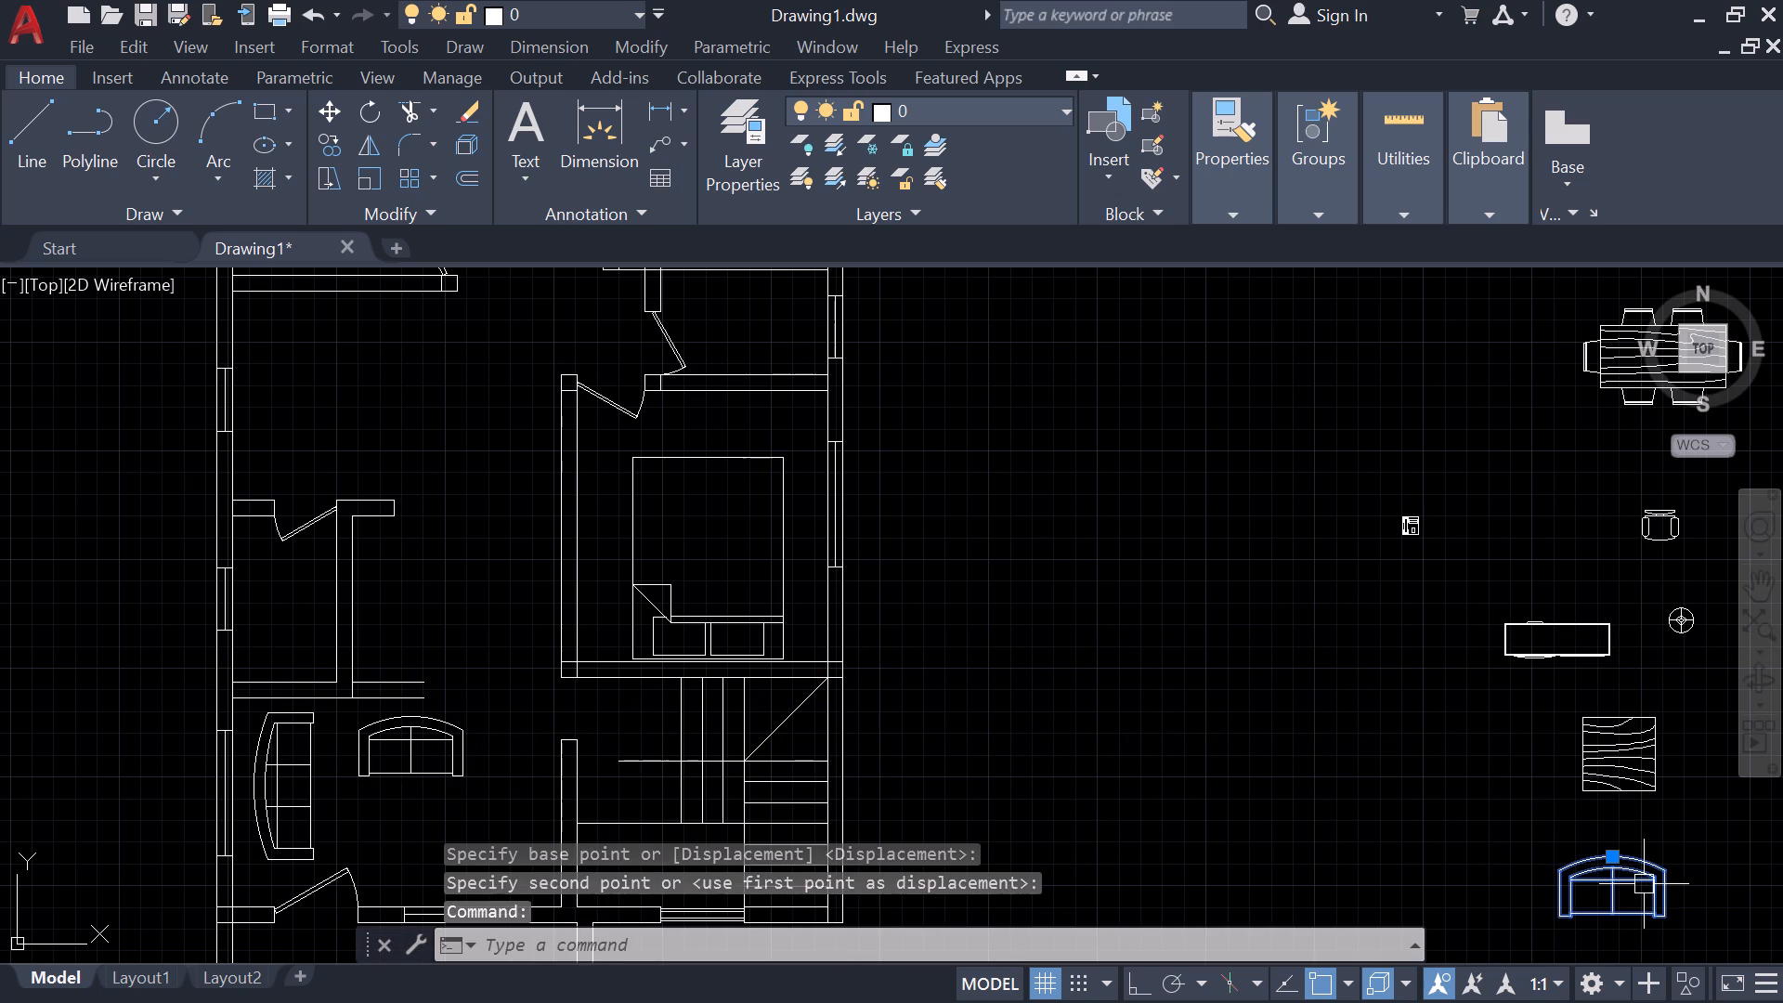
{"action": "type", "text": "ro"}
{"action": "key", "text": "Return"}
{"action": "left_click", "coordinate": [1640, 887]}
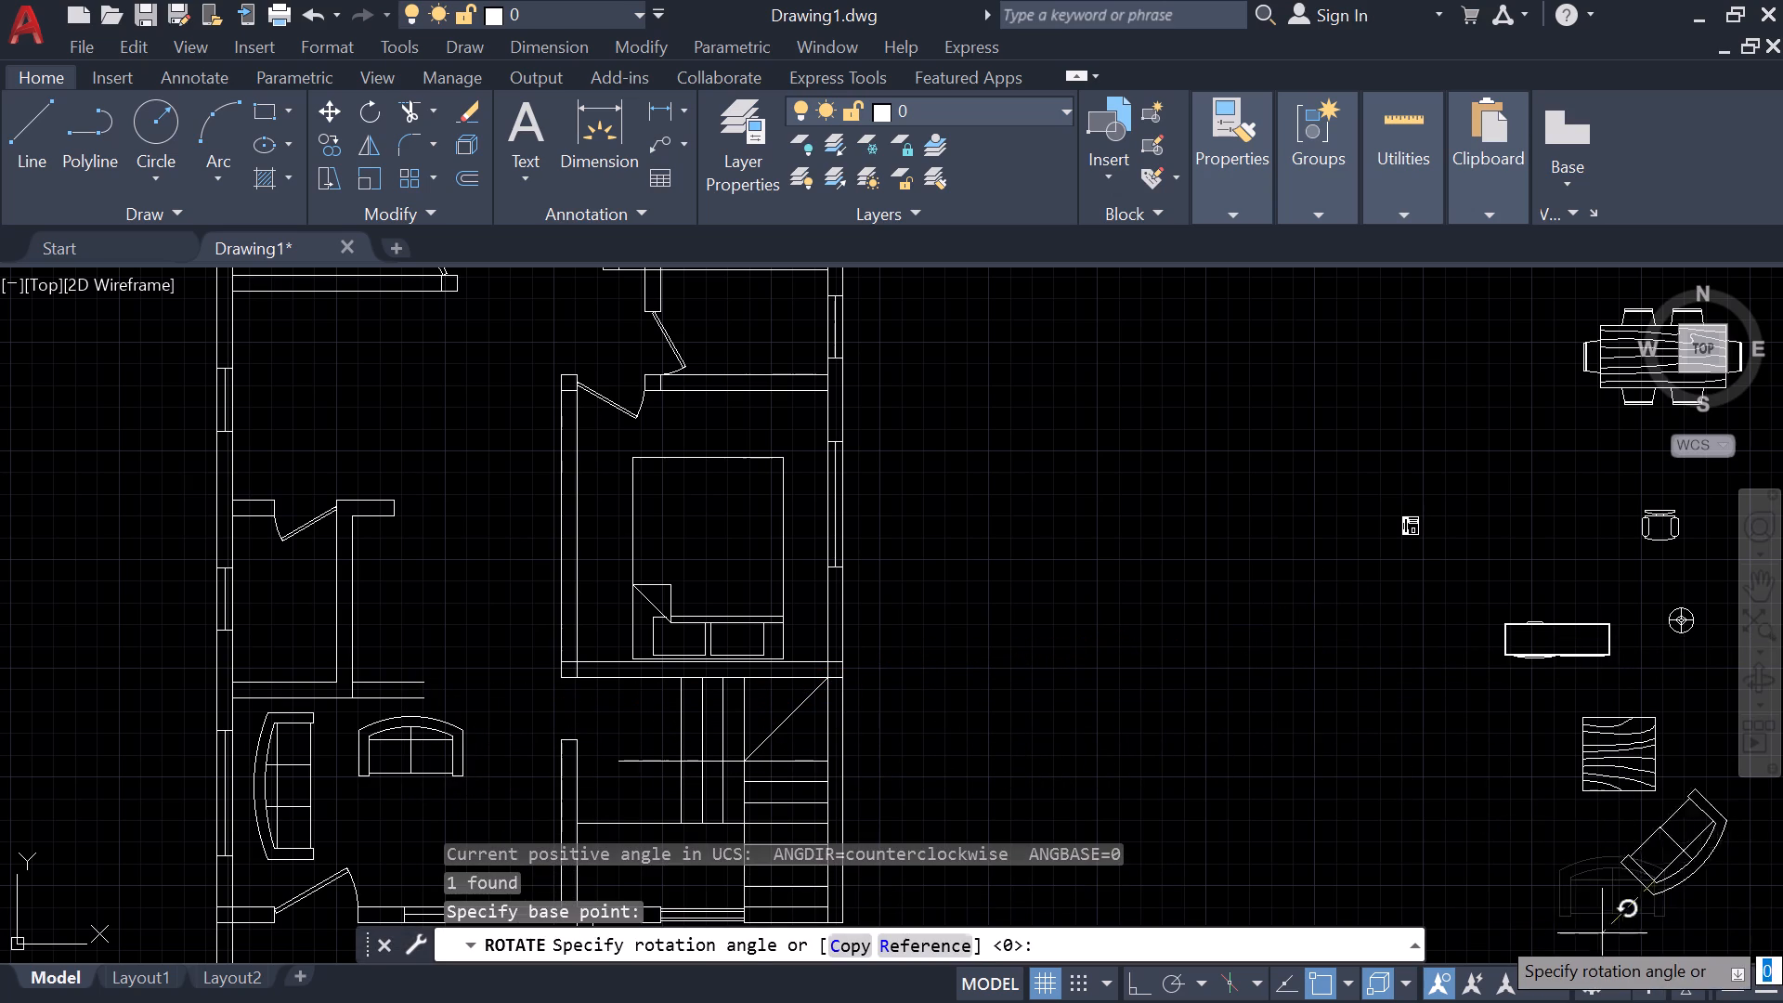
{"action": "key", "text": "shift+F8"}
{"action": "left_click", "coordinate": [1499, 859]}
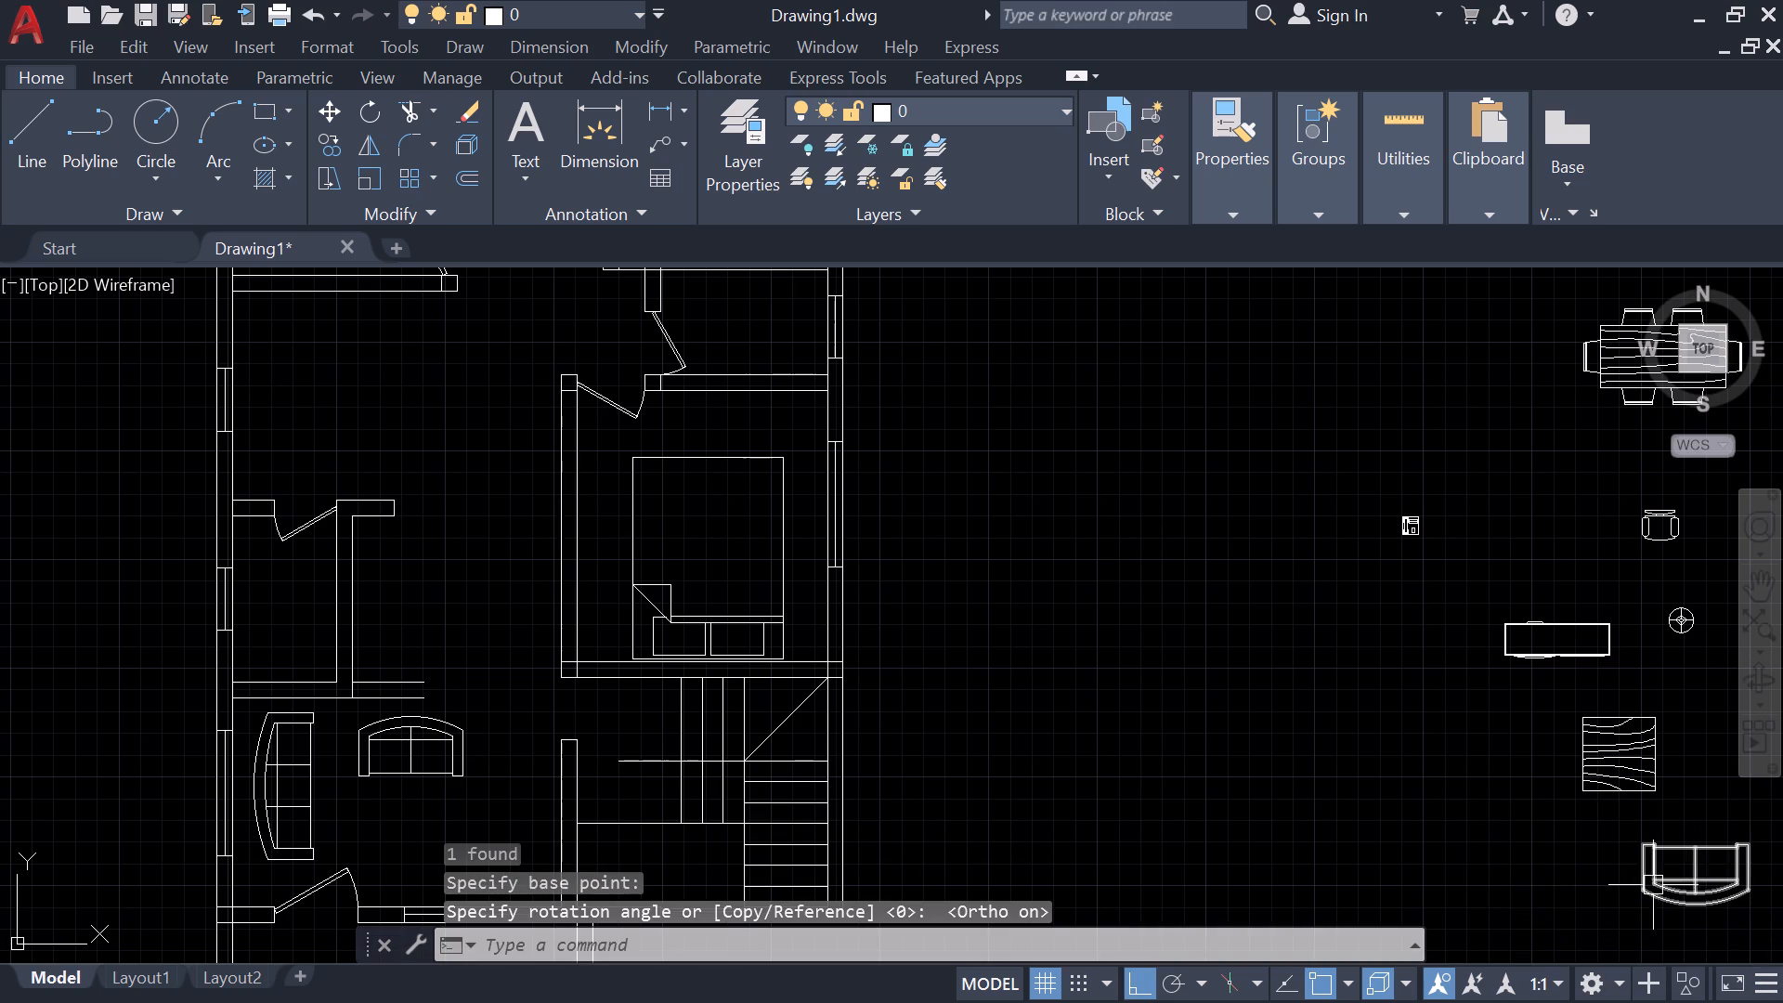
Move the rotated two-seat sofa into the living room, directly south of the first two-seat sofa.
{"action": "left_click", "coordinate": [1669, 885]}
{"action": "type", "text": "m"}
{"action": "key", "text": "space"}
{"action": "left_click", "coordinate": [1671, 885]}
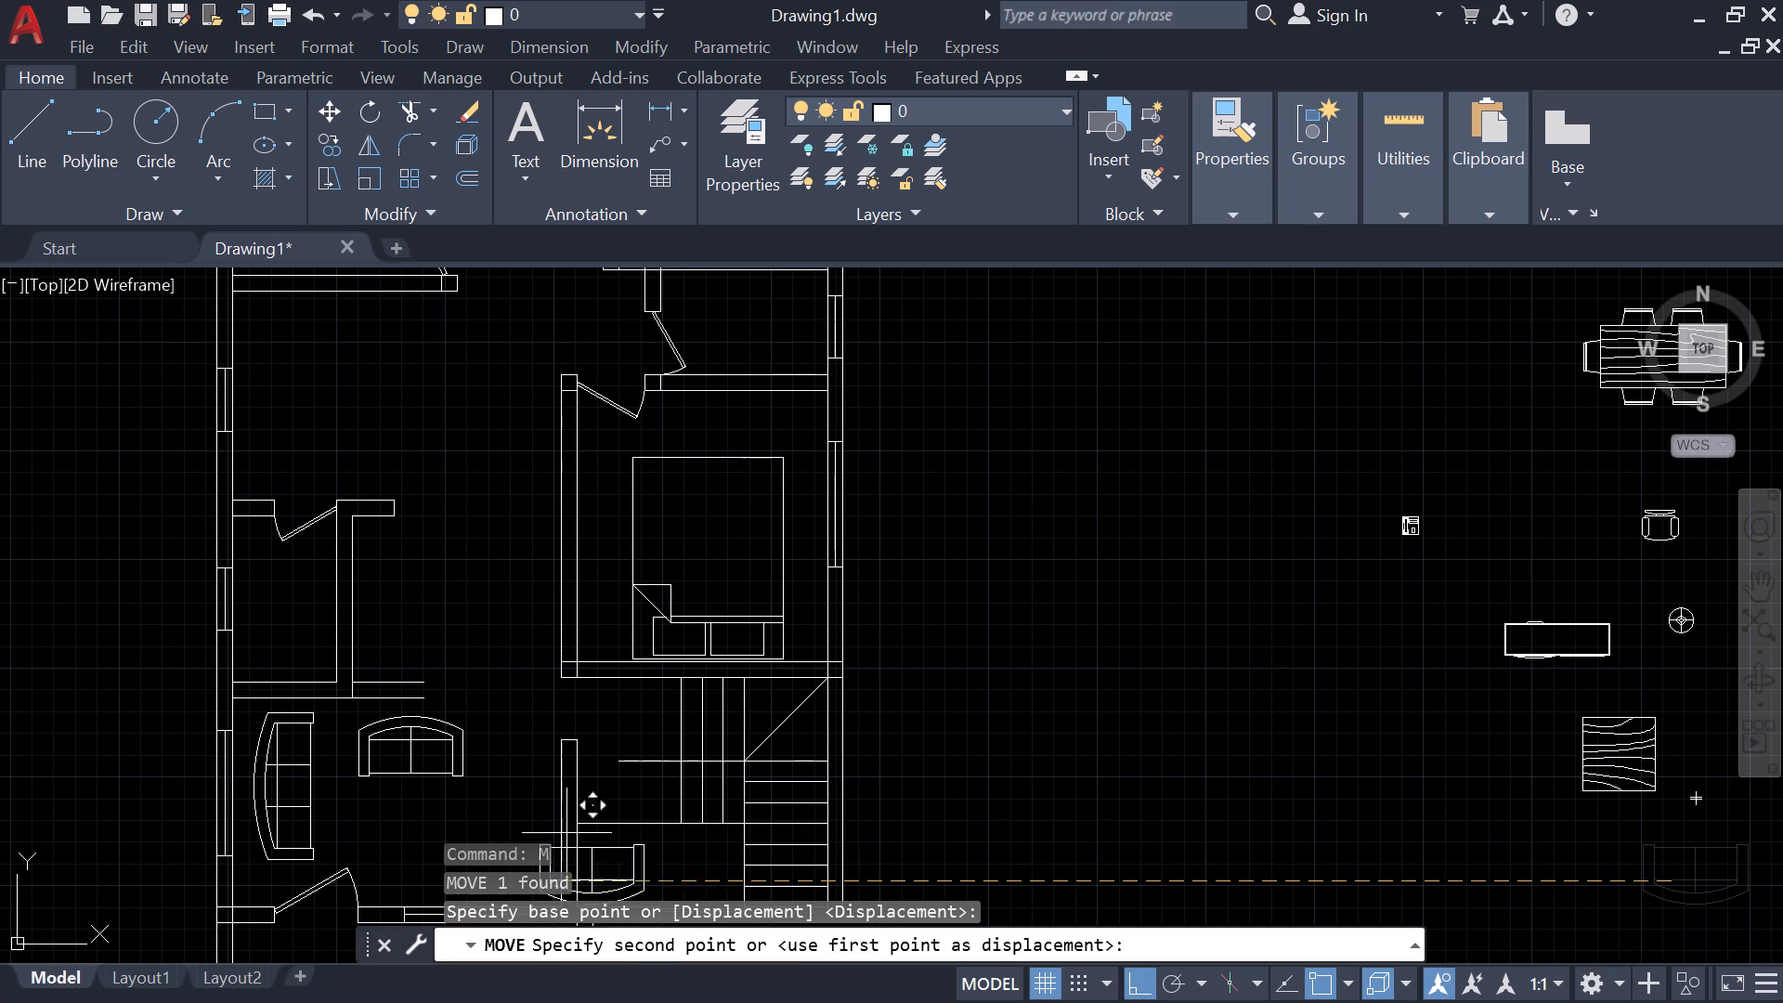
{"action": "left_click", "coordinate": [408, 820]}
Shift the south two-seat sofa southeast with Ortho off, clear of the entrance door and opening a gap between the facing sofas.
{"action": "left_click", "coordinate": [408, 820]}
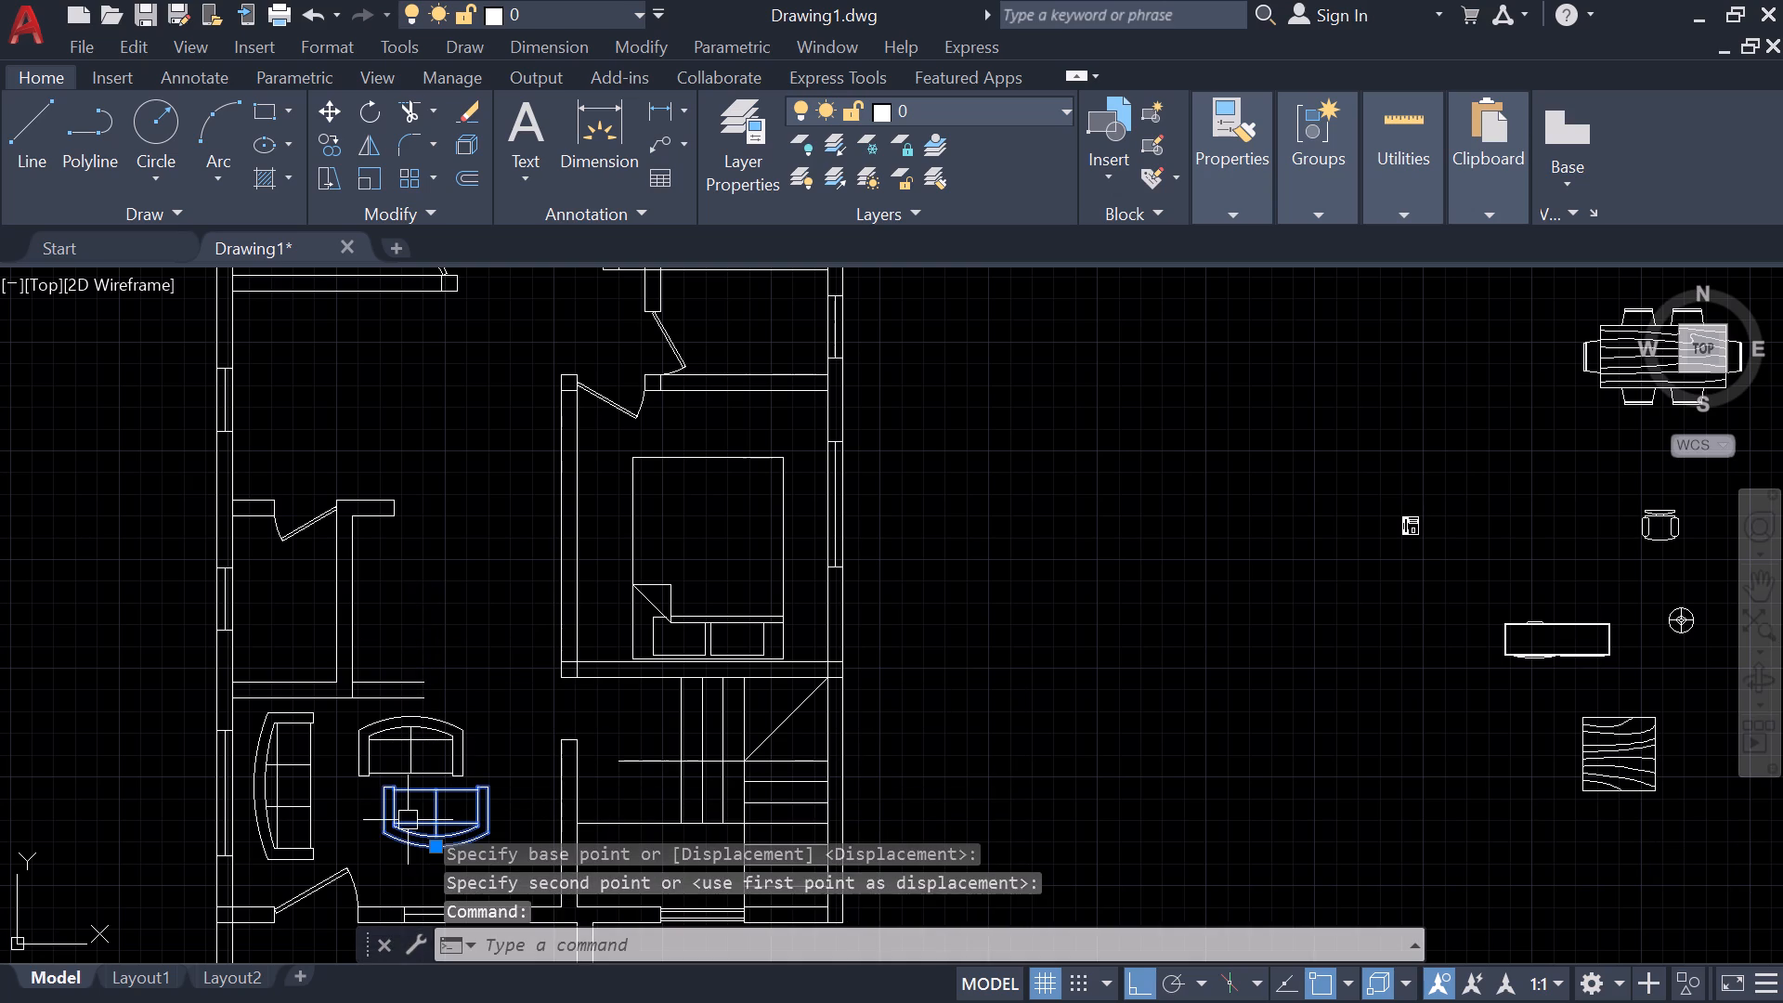
{"action": "type", "text": "m"}
{"action": "key", "text": "space"}
{"action": "left_click", "coordinate": [425, 823]}
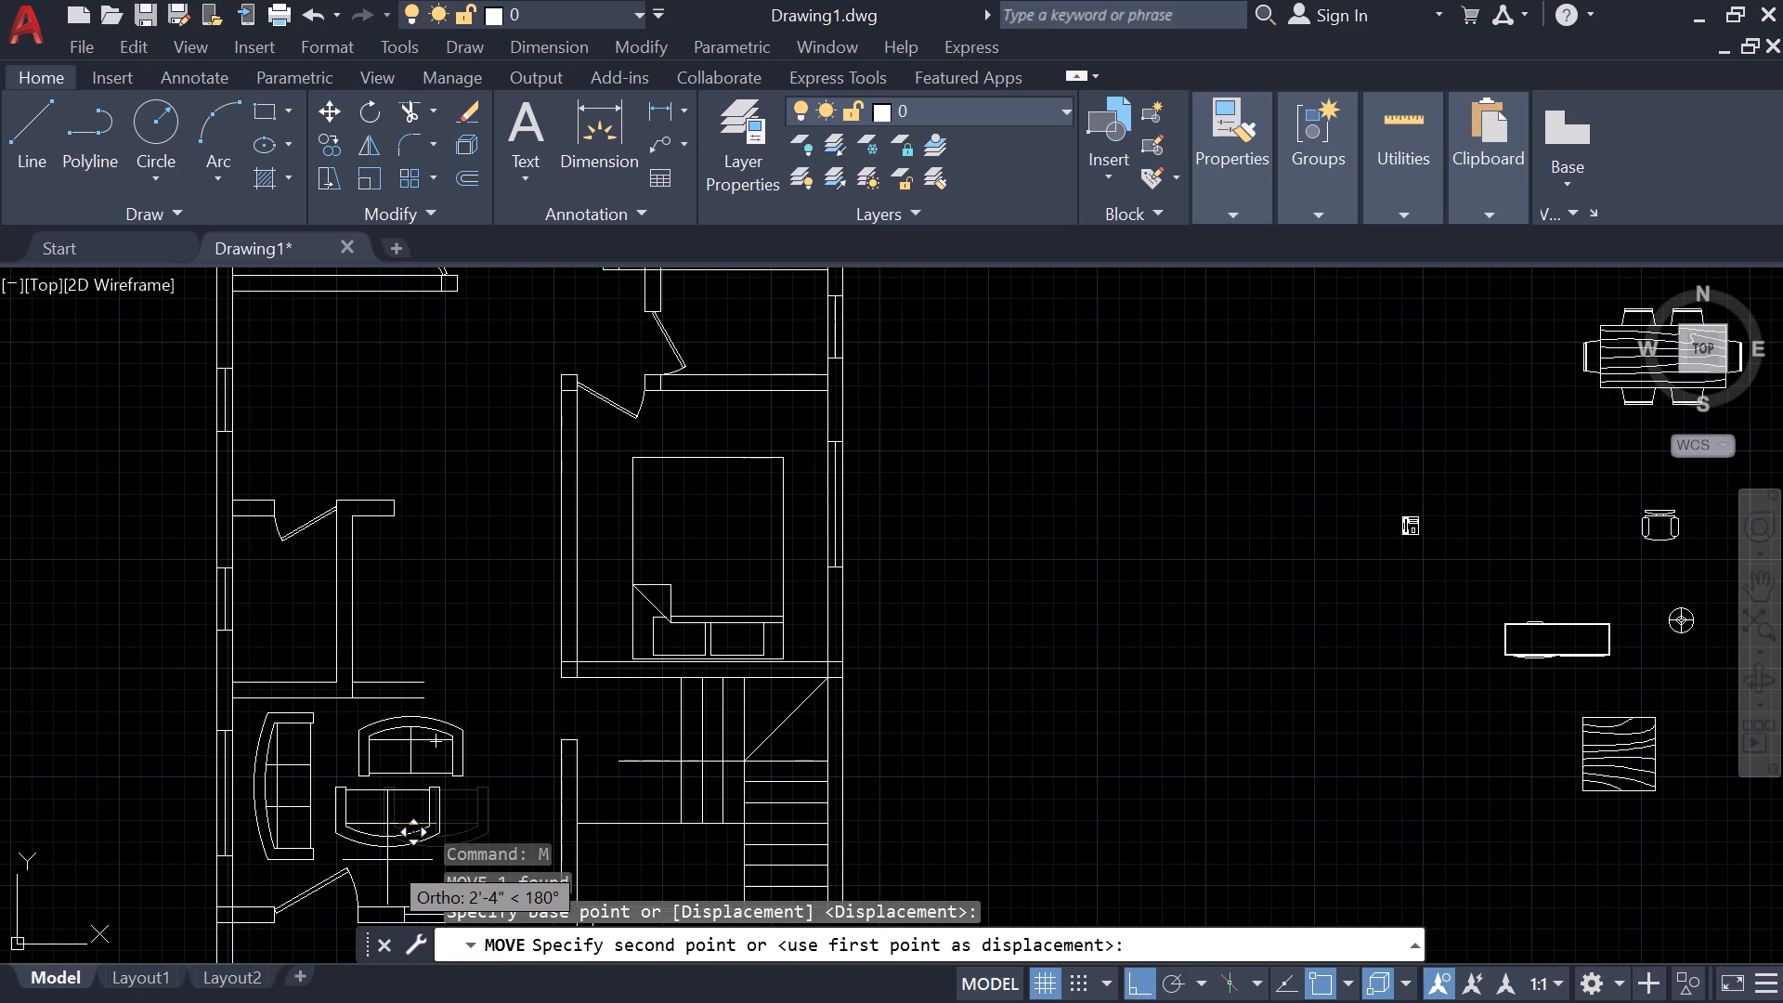
{"action": "key", "text": "shift+F8"}
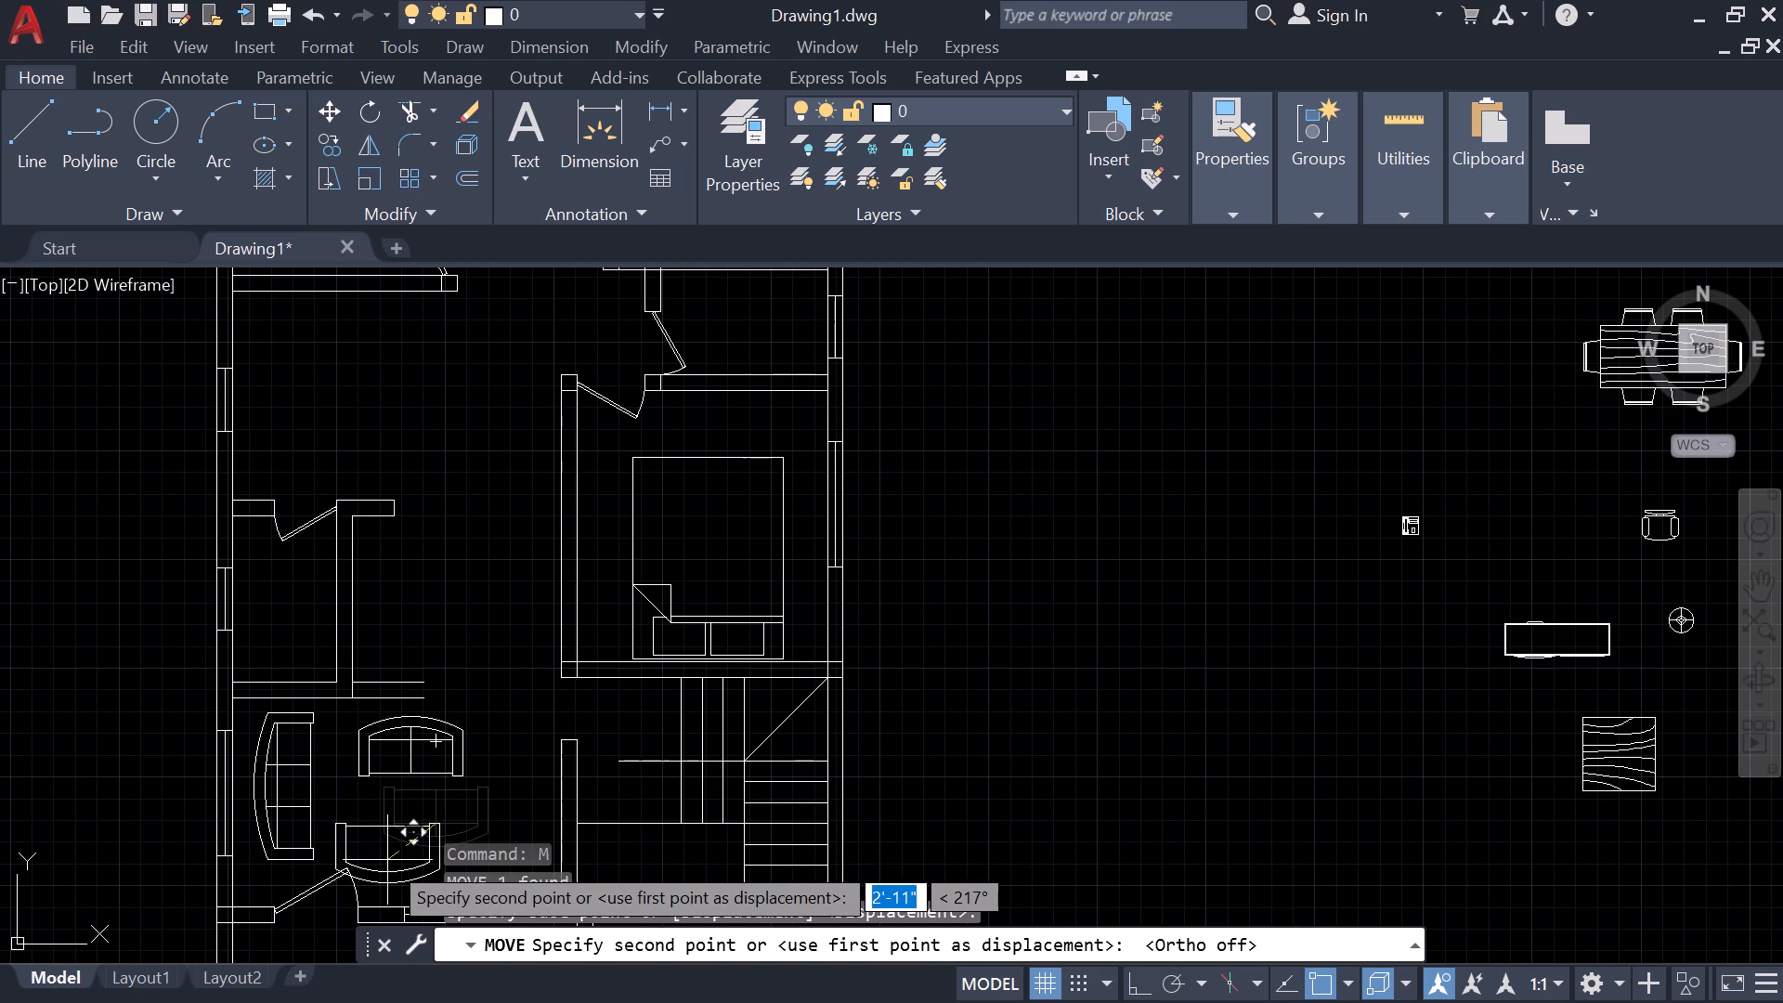
{"action": "scroll", "coordinate": [435, 871], "scroll_direction": "up", "scroll_amount": 3}
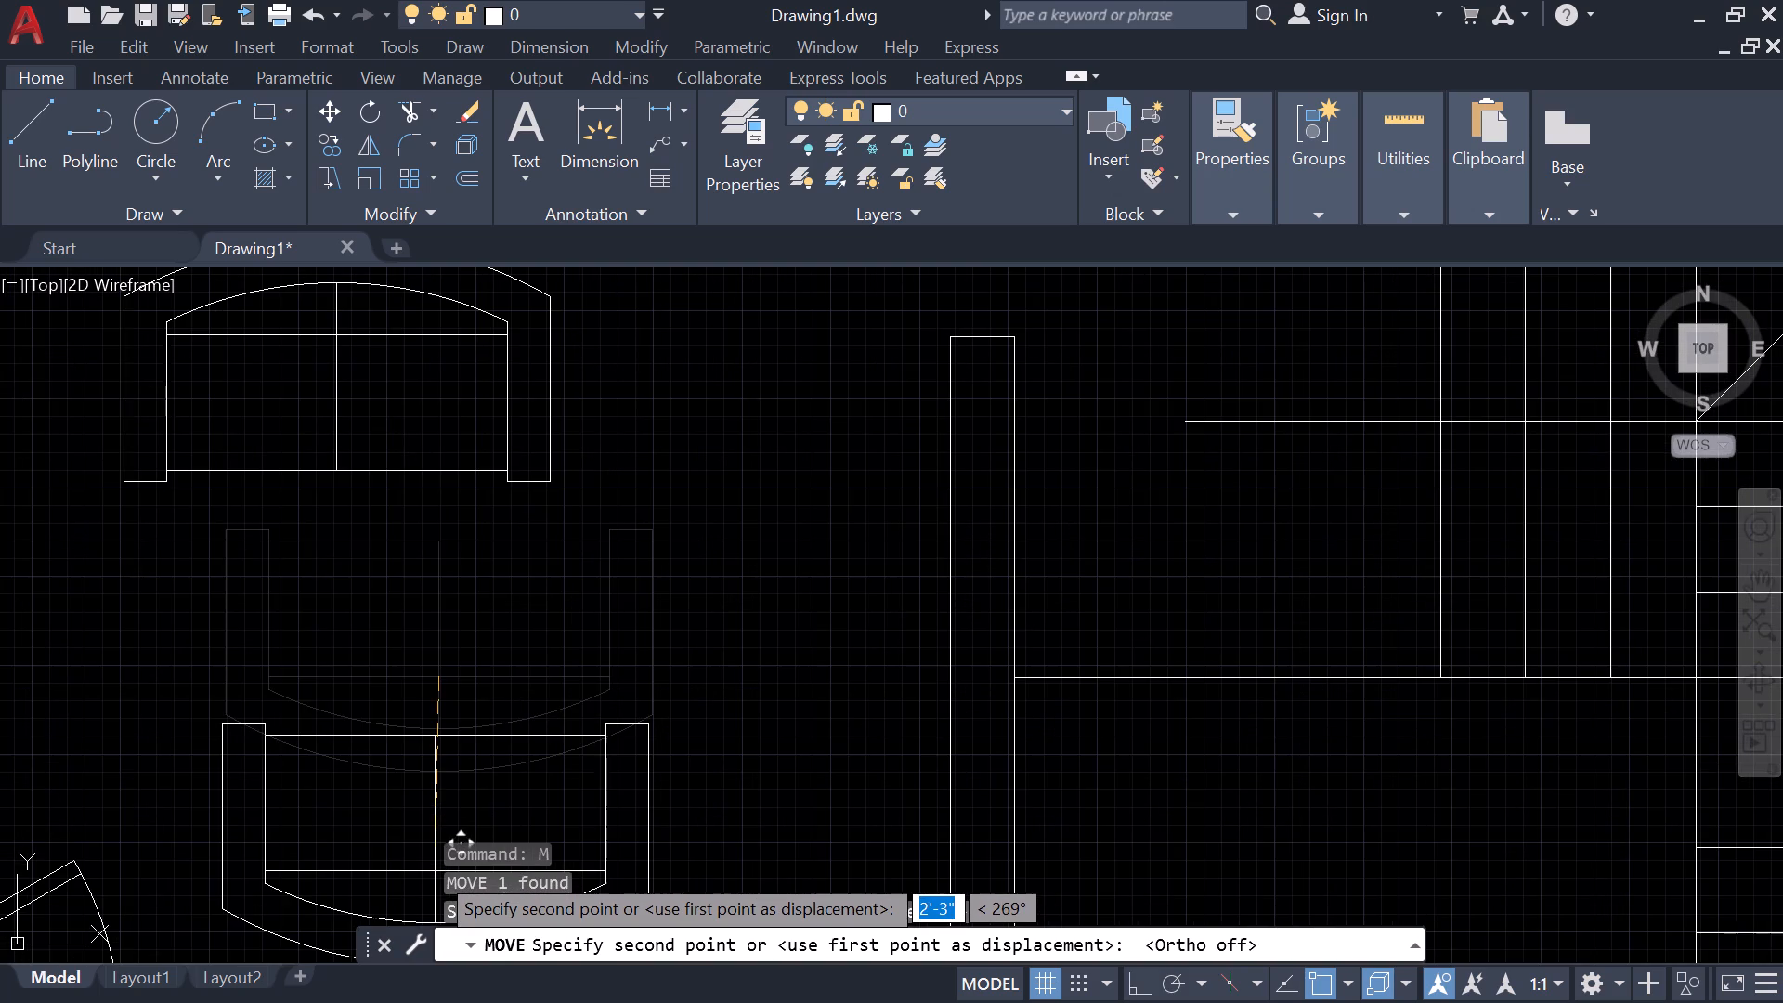
{"action": "left_click", "coordinate": [567, 851]}
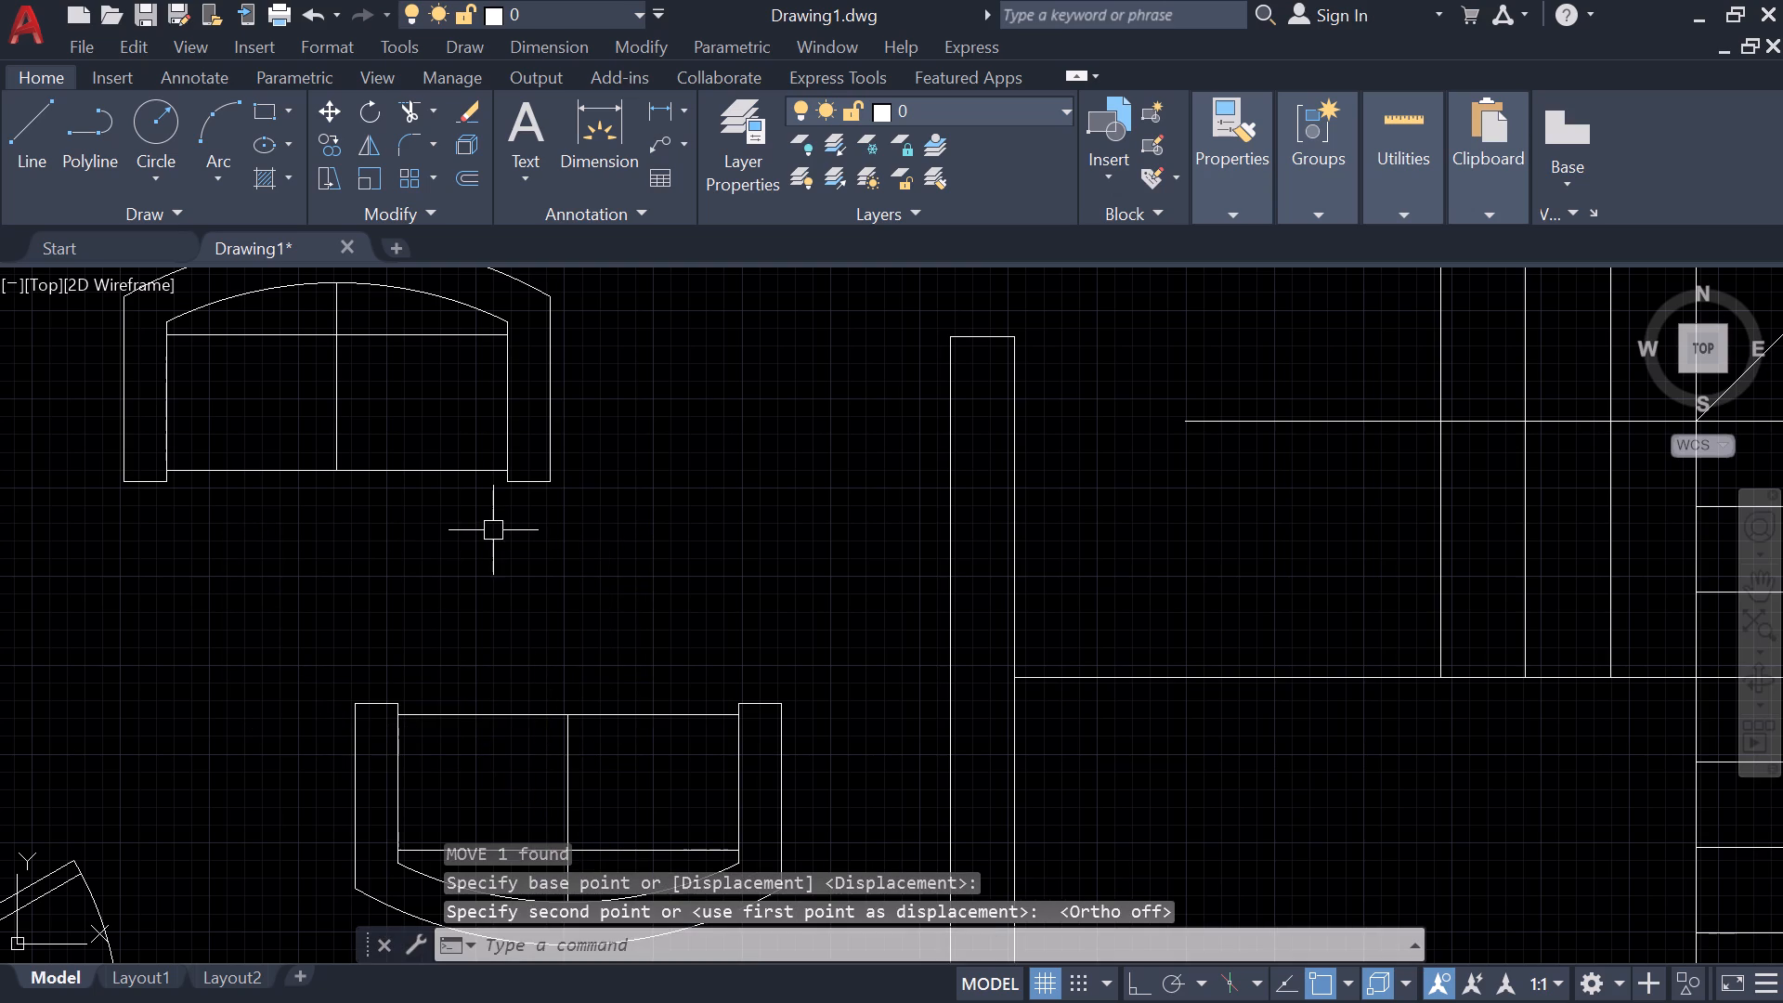
Shift the north two-seat sofa east so that it roughly lines up with the south two-seat sofa.
{"action": "left_click", "coordinate": [475, 431]}
{"action": "left_click", "coordinate": [565, 503]}
{"action": "left_click", "coordinate": [559, 488]}
{"action": "left_click", "coordinate": [495, 403]}
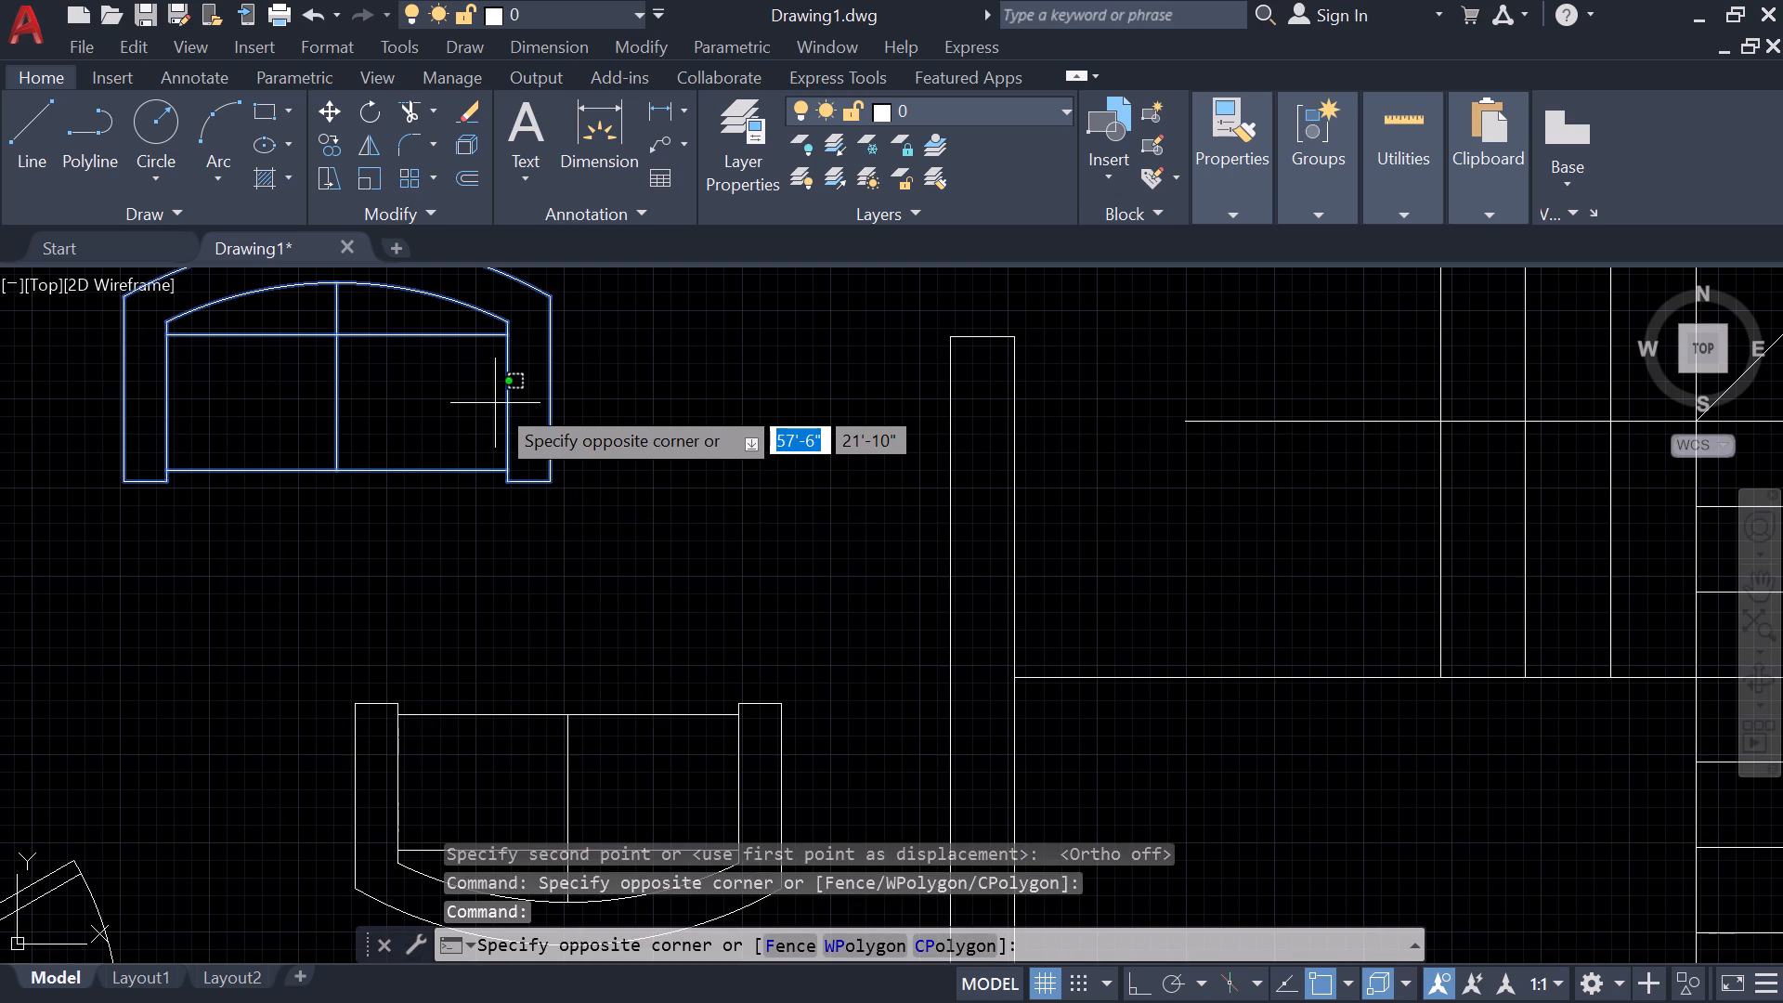
{"action": "type", "text": "m"}
{"action": "key", "text": "space"}
{"action": "left_click", "coordinate": [401, 374]}
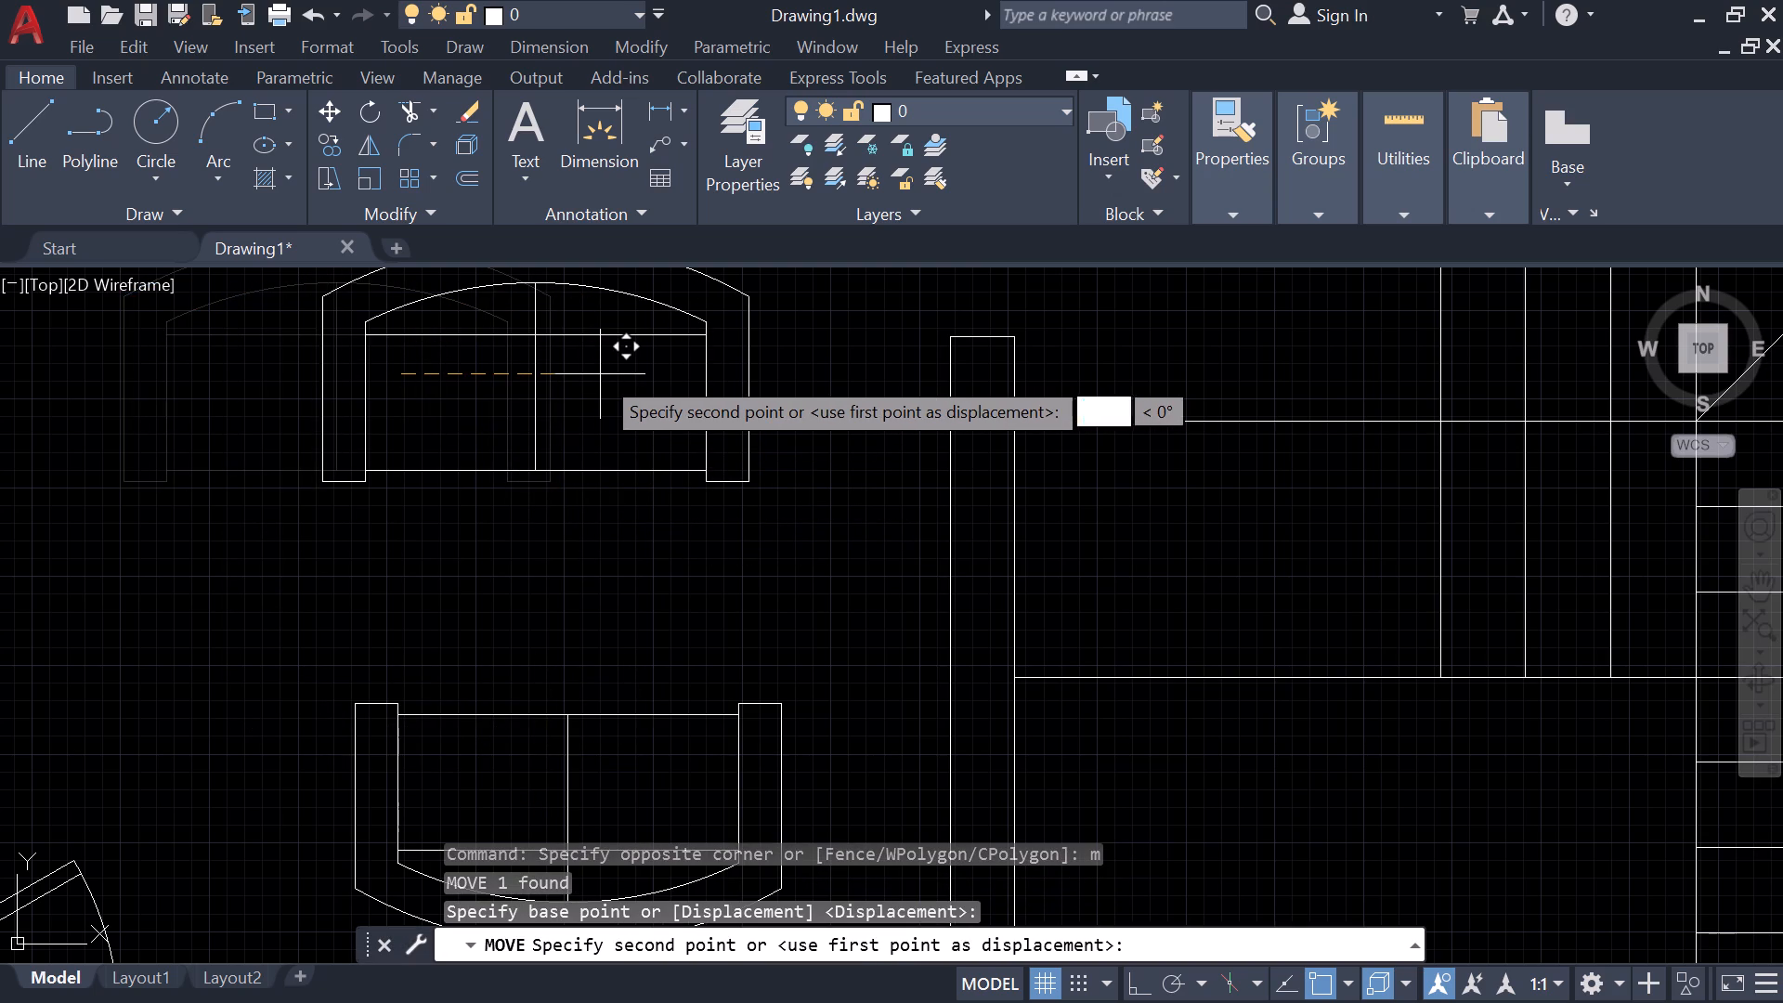
{"action": "left_click", "coordinate": [604, 374]}
Move the north two-seat sofa about 1'-7" west and slightly north, closer to the three-seat sofa.
{"action": "scroll", "coordinate": [680, 466], "scroll_direction": "down", "scroll_amount": 2}
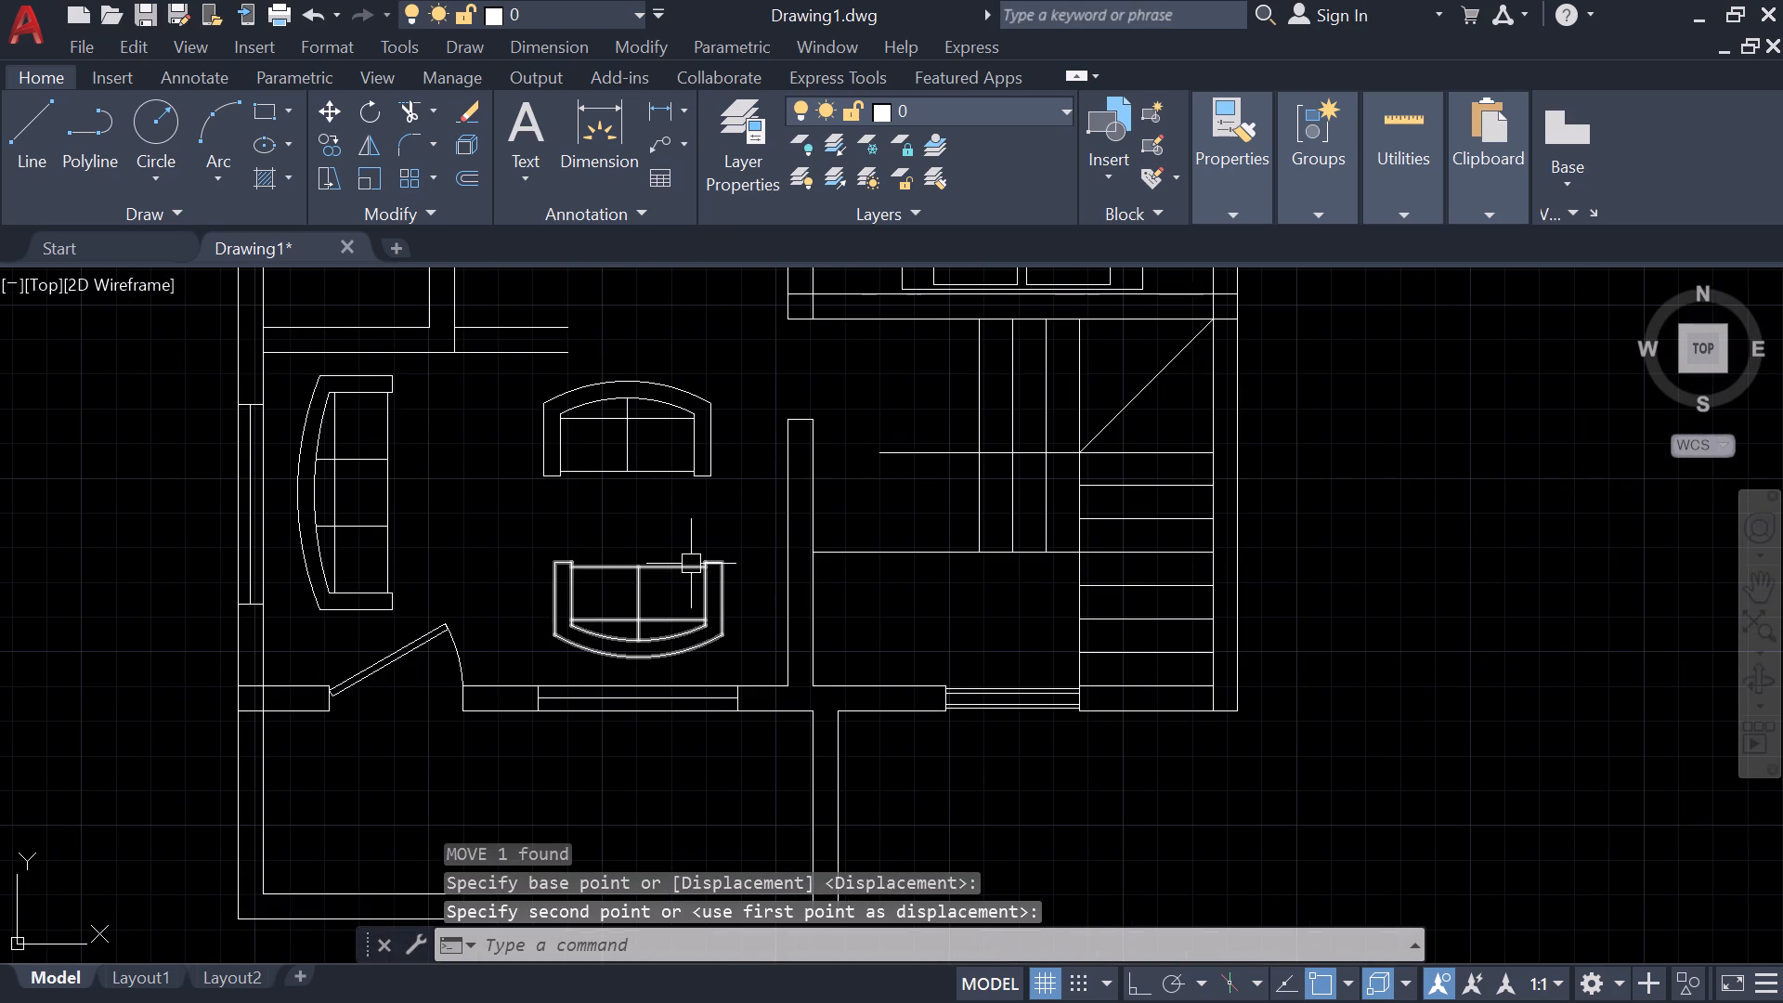
{"action": "left_click", "coordinate": [621, 402]}
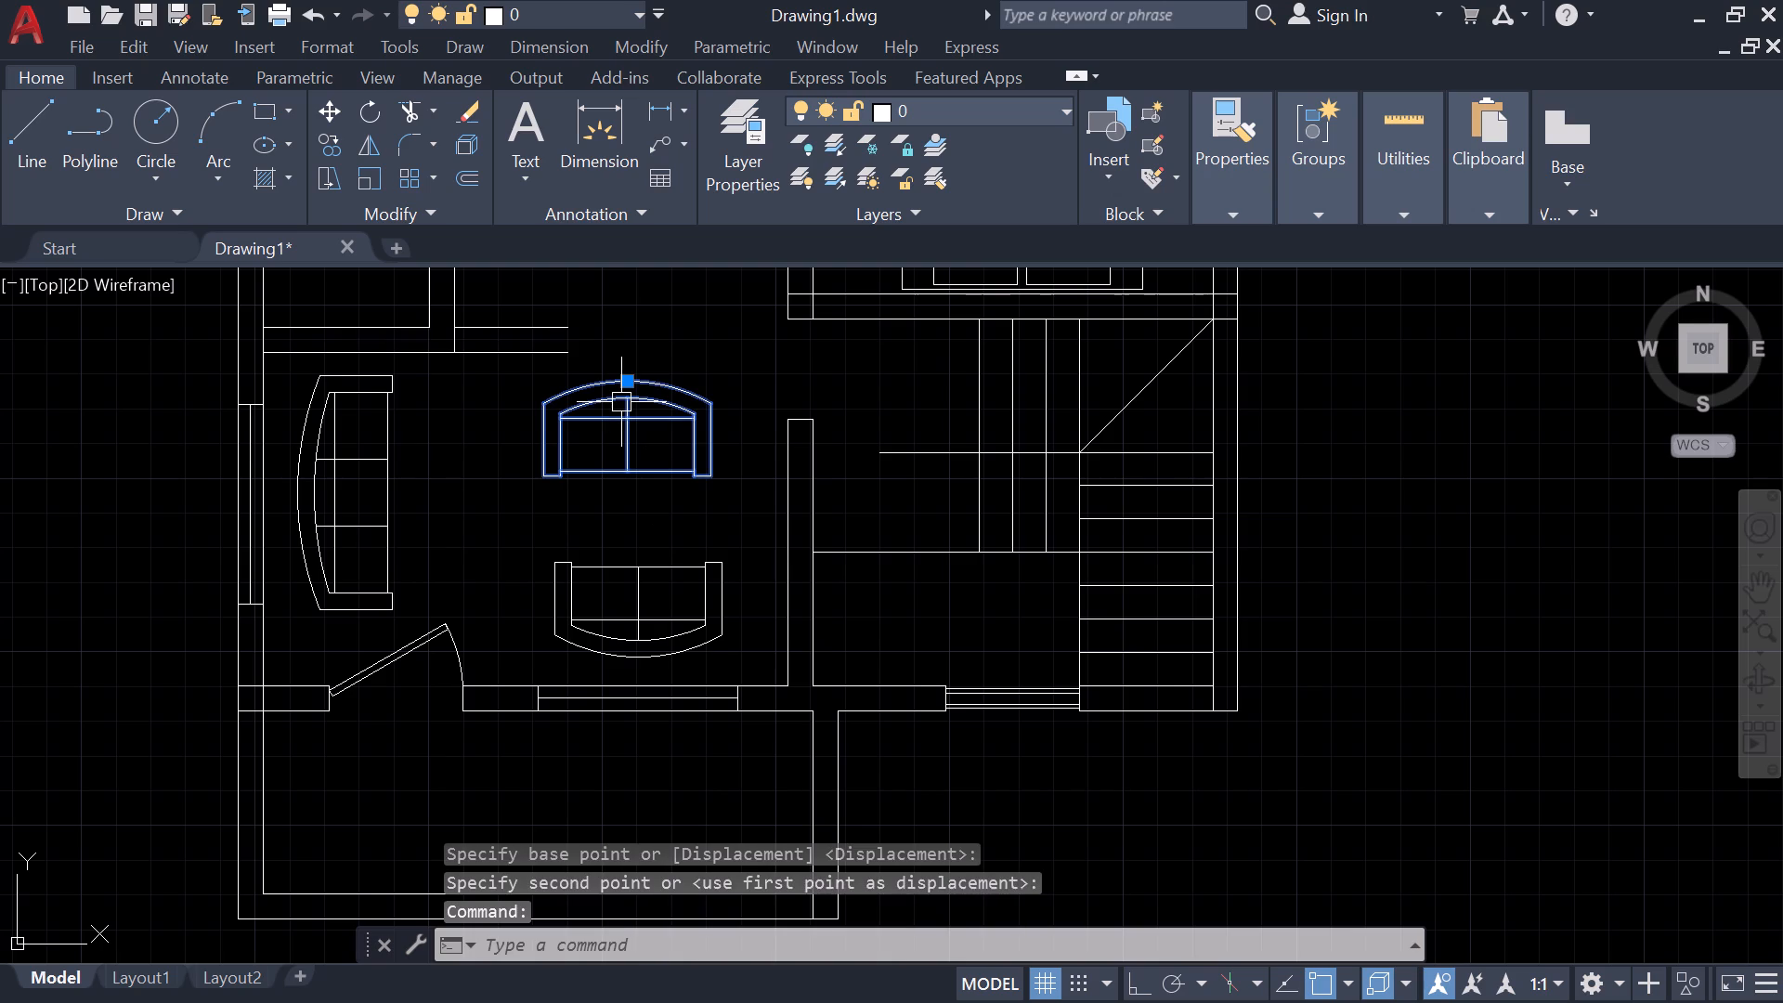
{"action": "type", "text": "m"}
{"action": "key", "text": "space"}
{"action": "left_click", "coordinate": [621, 402]}
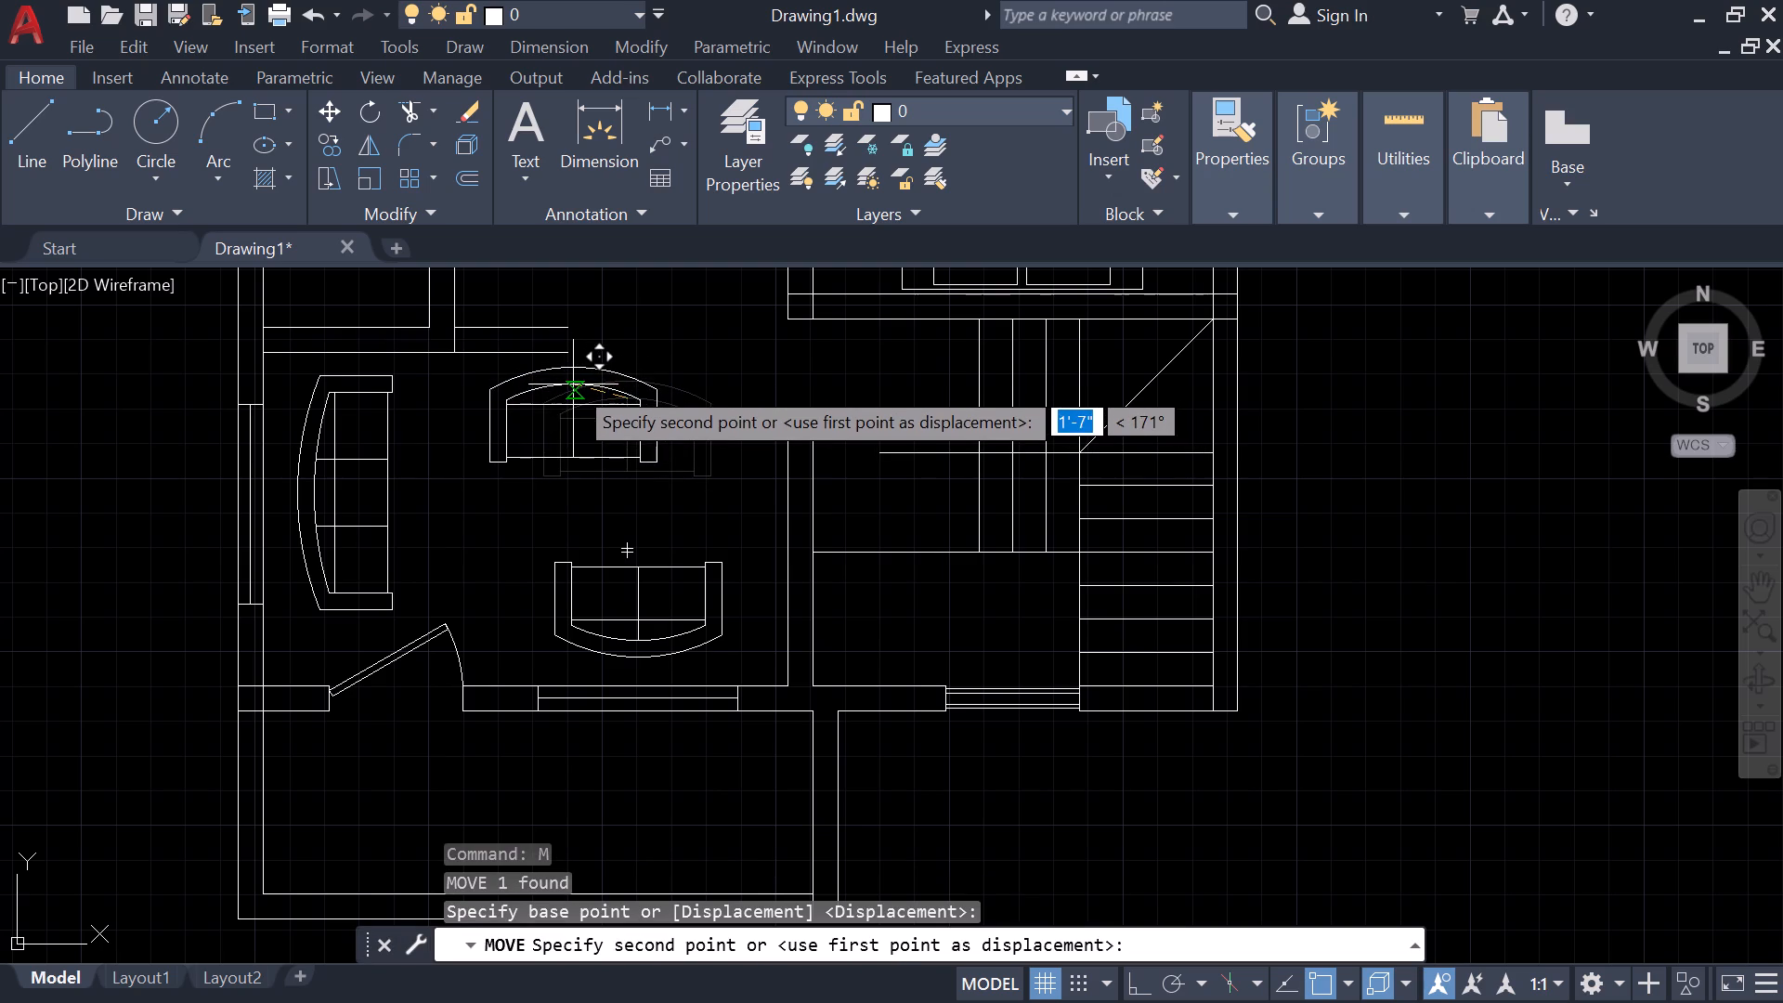
{"action": "left_click", "coordinate": [573, 383]}
Move the south two-seat sofa west and slightly south, roughly aligning it beneath the north two-seat sofa.
{"action": "left_click", "coordinate": [637, 599]}
{"action": "type", "text": "m"}
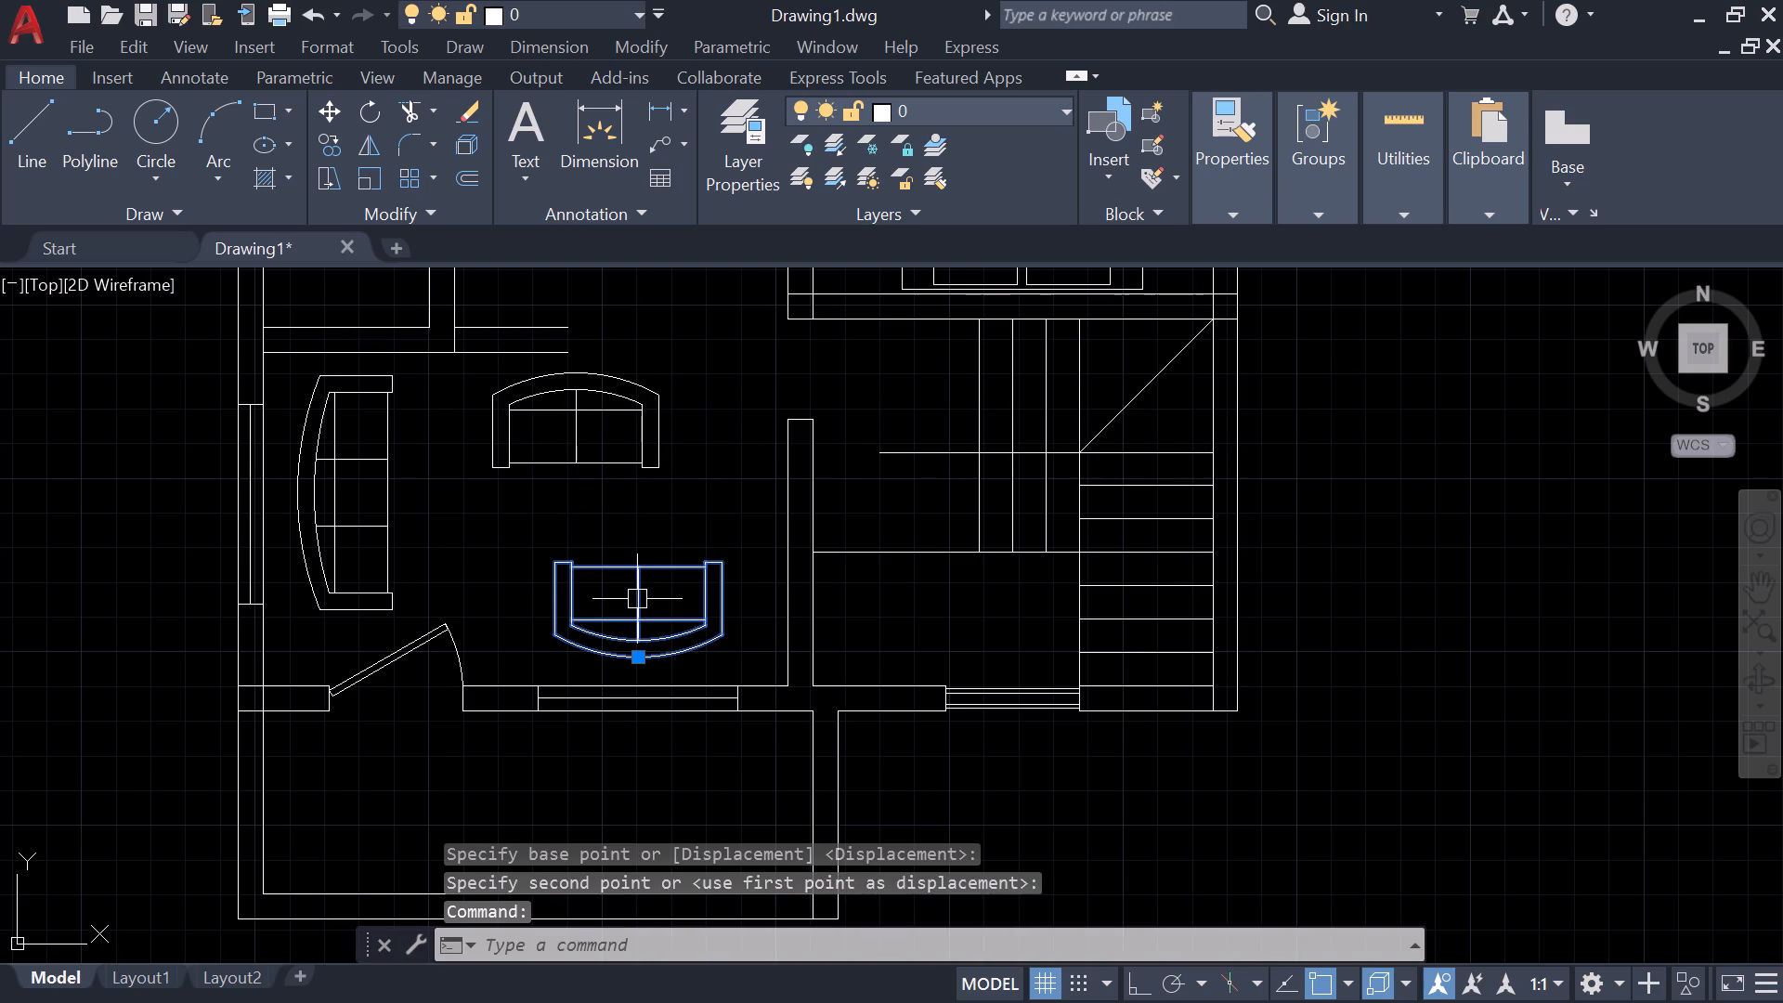
{"action": "key", "text": "space"}
{"action": "left_click", "coordinate": [637, 599]}
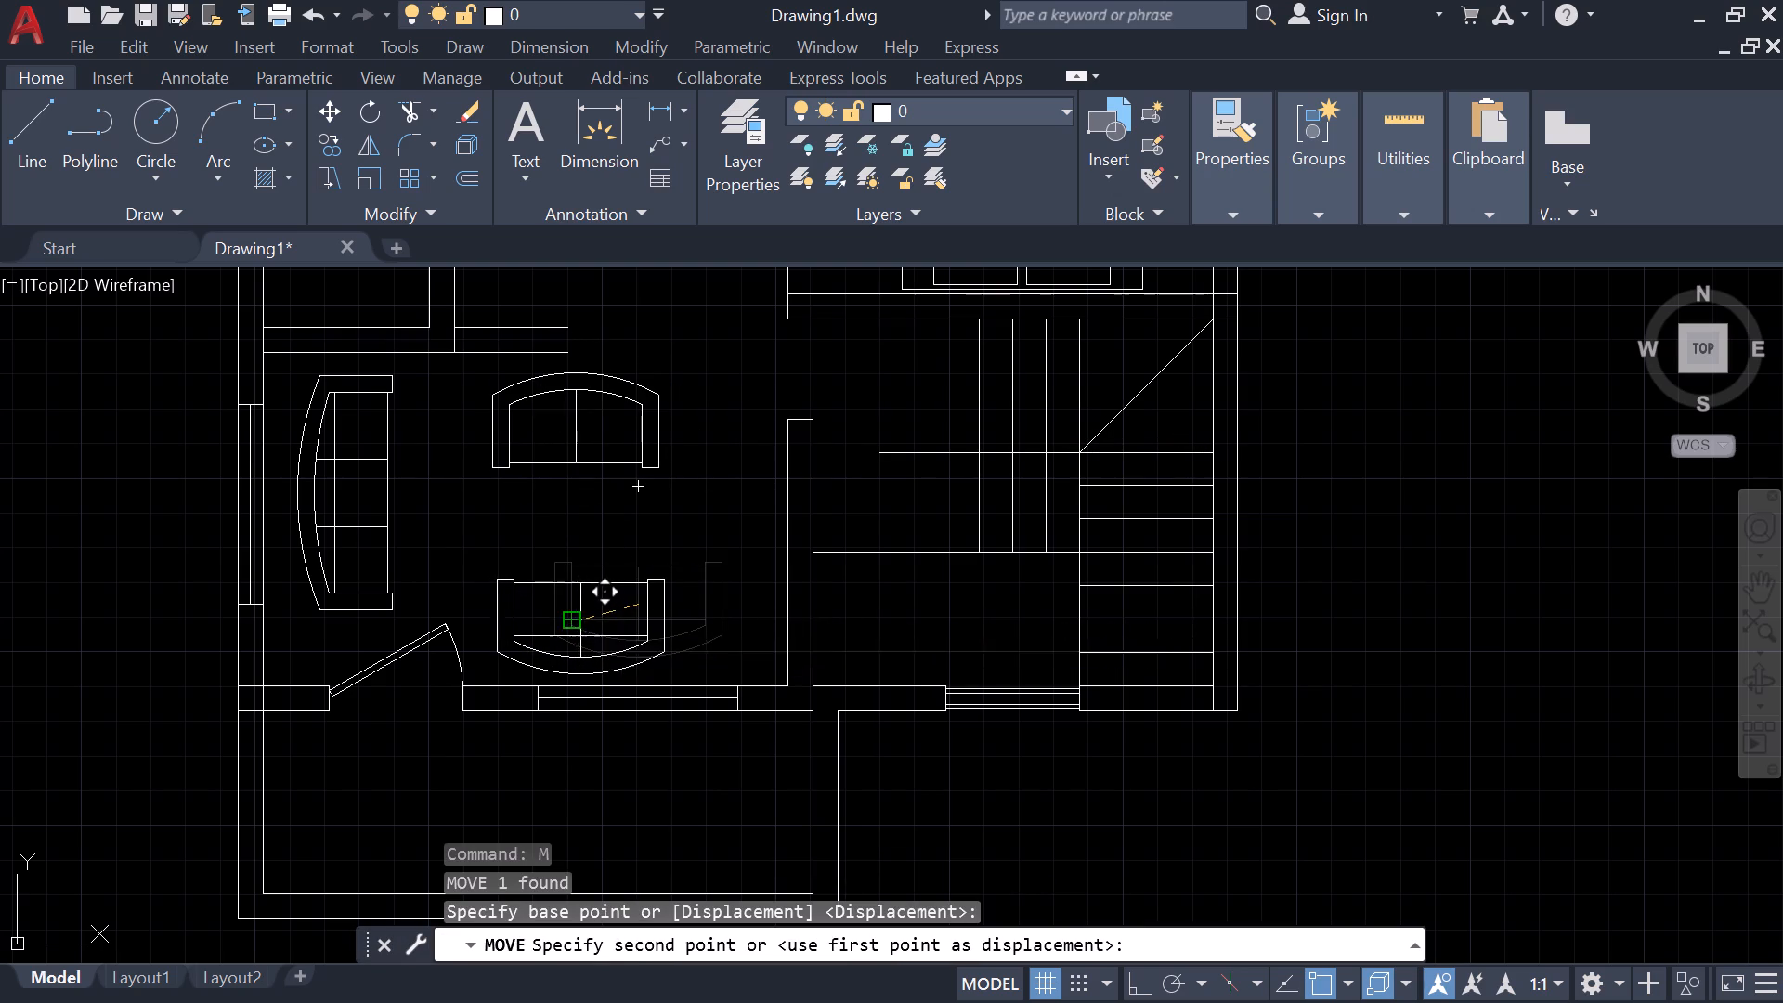
{"action": "left_click", "coordinate": [570, 619]}
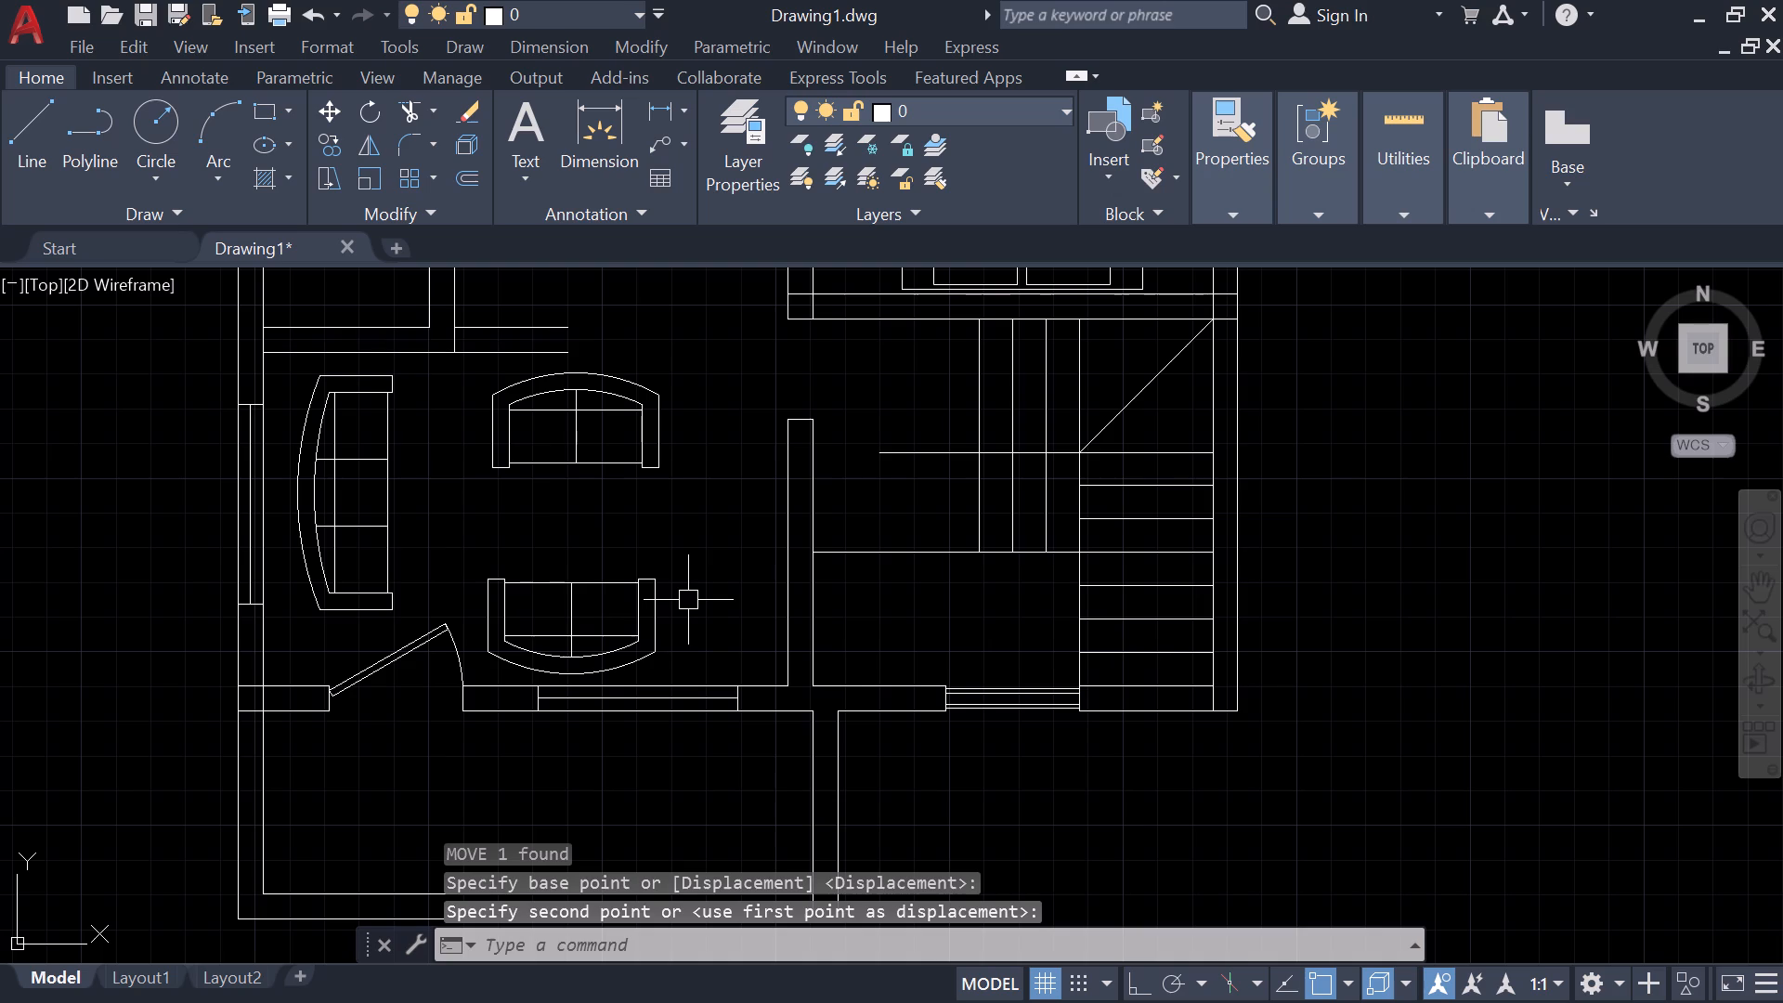
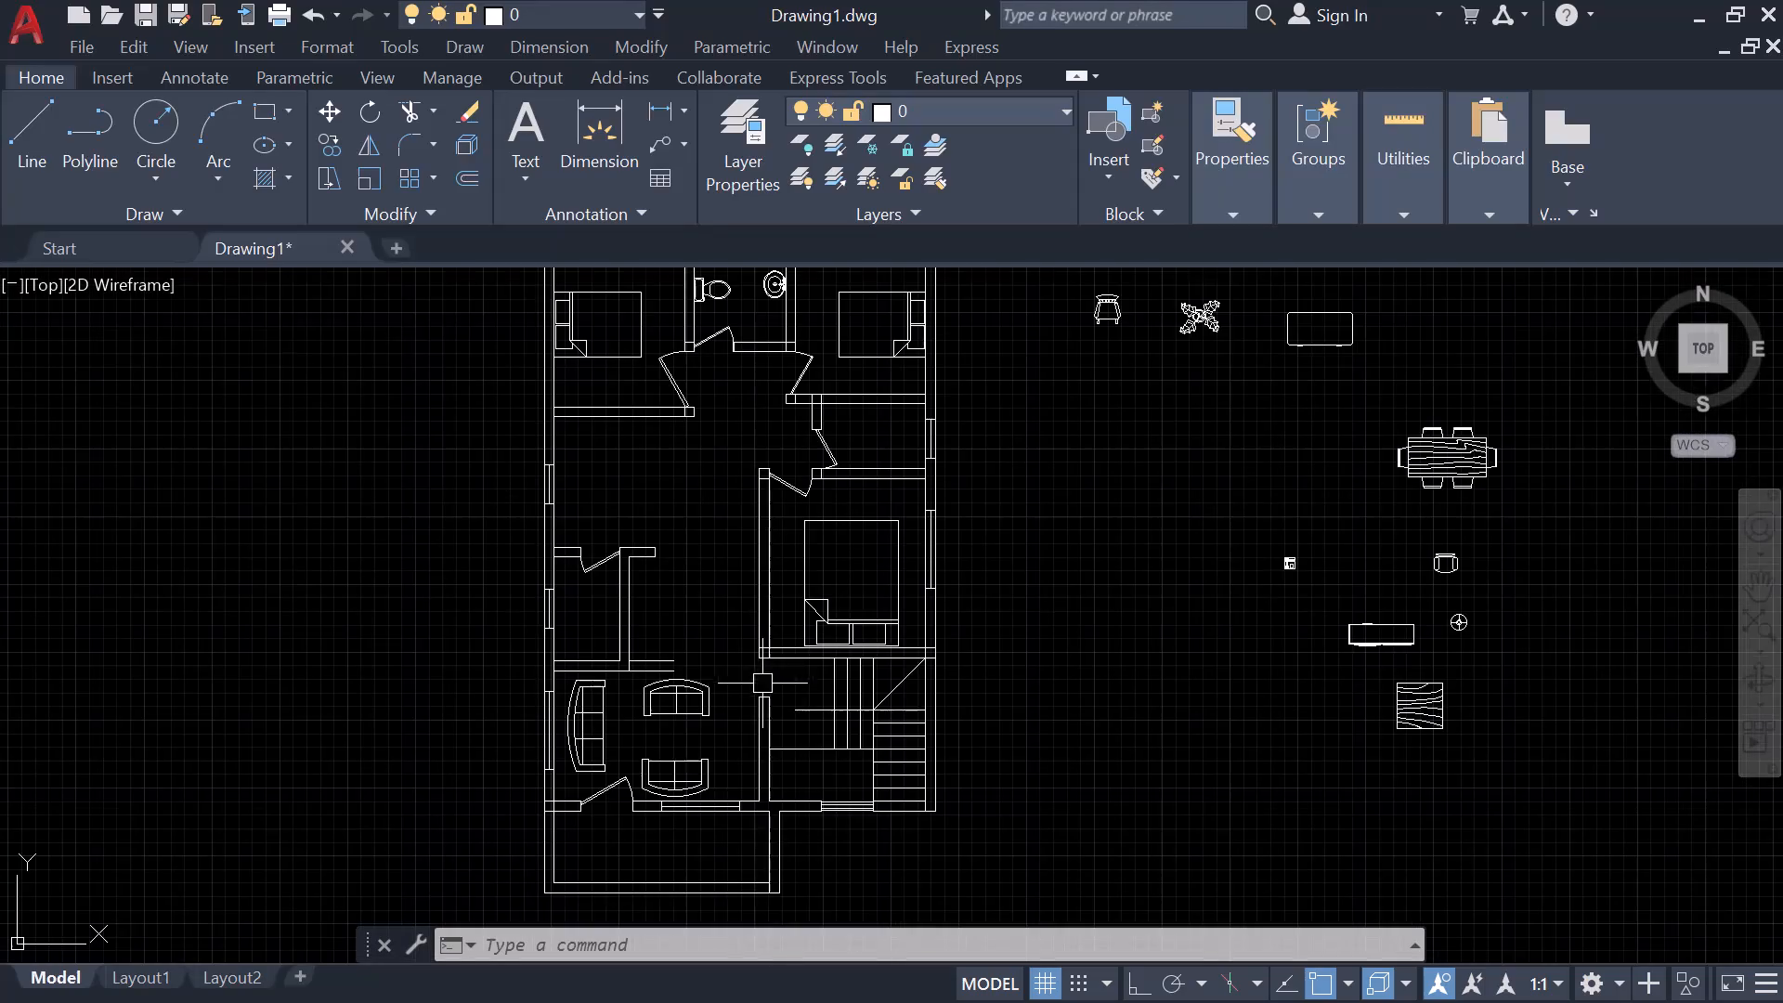
Rotate the rounded rectangular furniture block outside the plan 90° counterclockwise about its northwest corner, with Ortho on.
{"action": "middle_click_drag", "start_coordinate": [726, 476], "coordinate": [692, 518]}
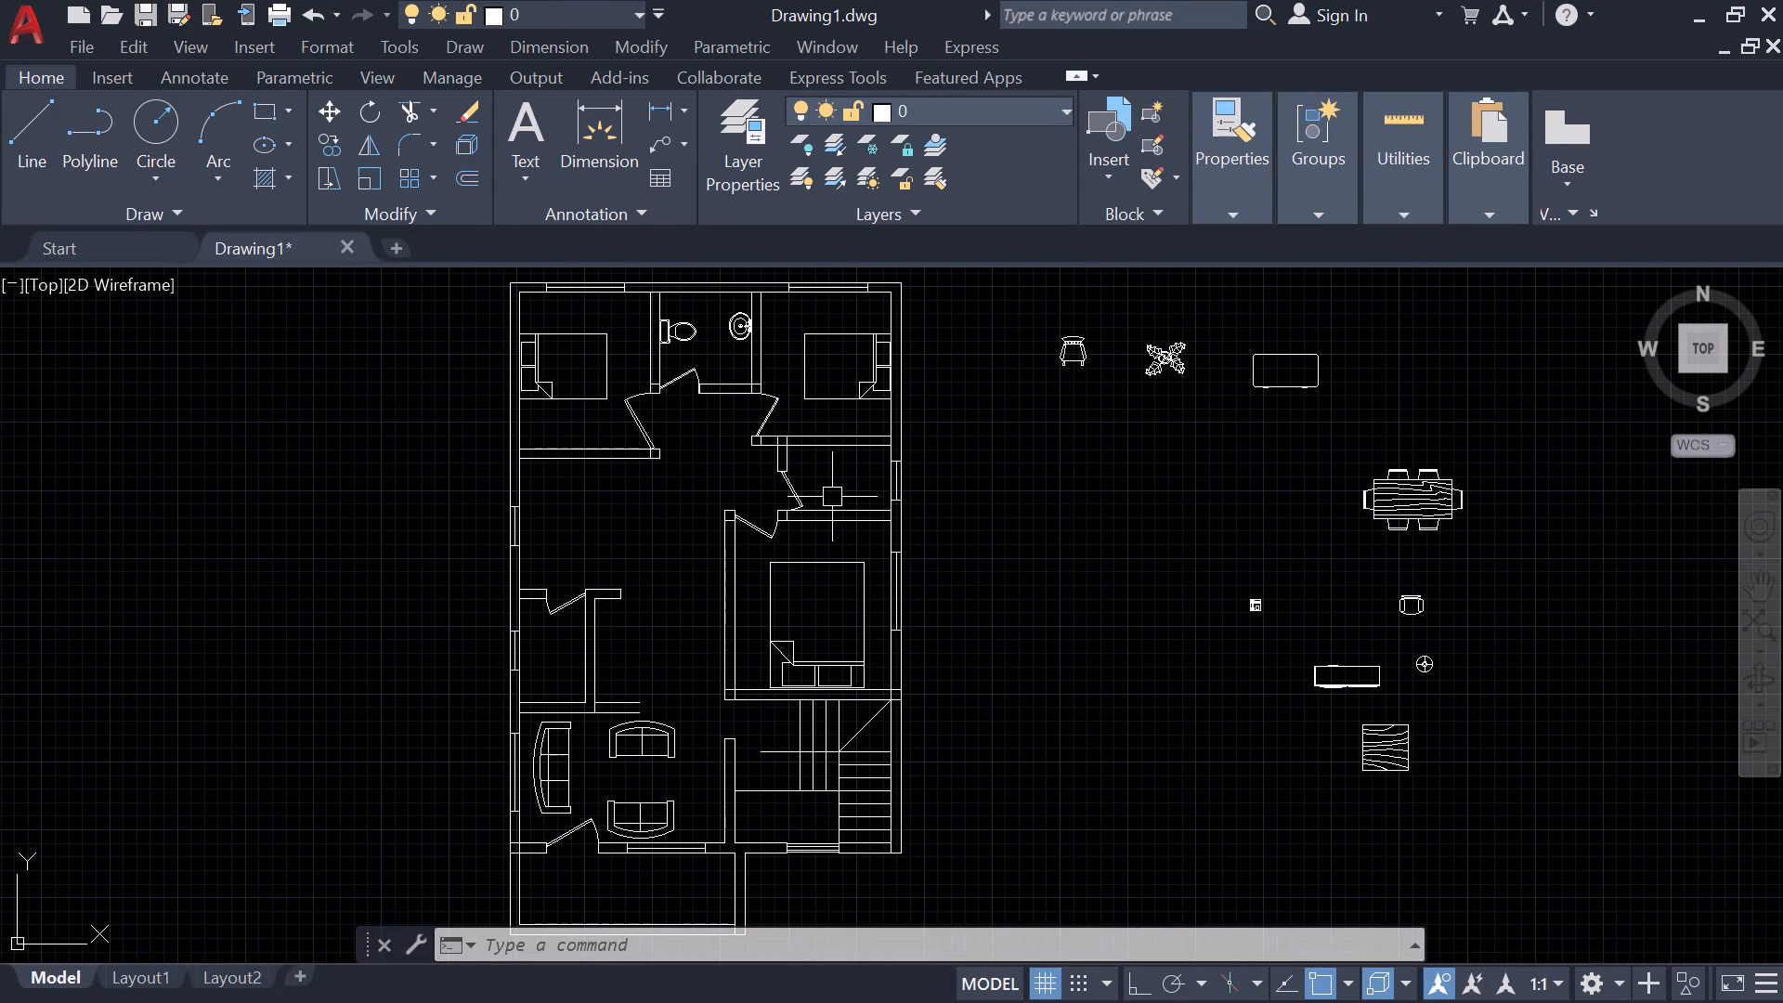
{"action": "scroll", "coordinate": [1310, 360], "scroll_direction": "up", "scroll_amount": 2}
{"action": "left_click", "coordinate": [1383, 468]}
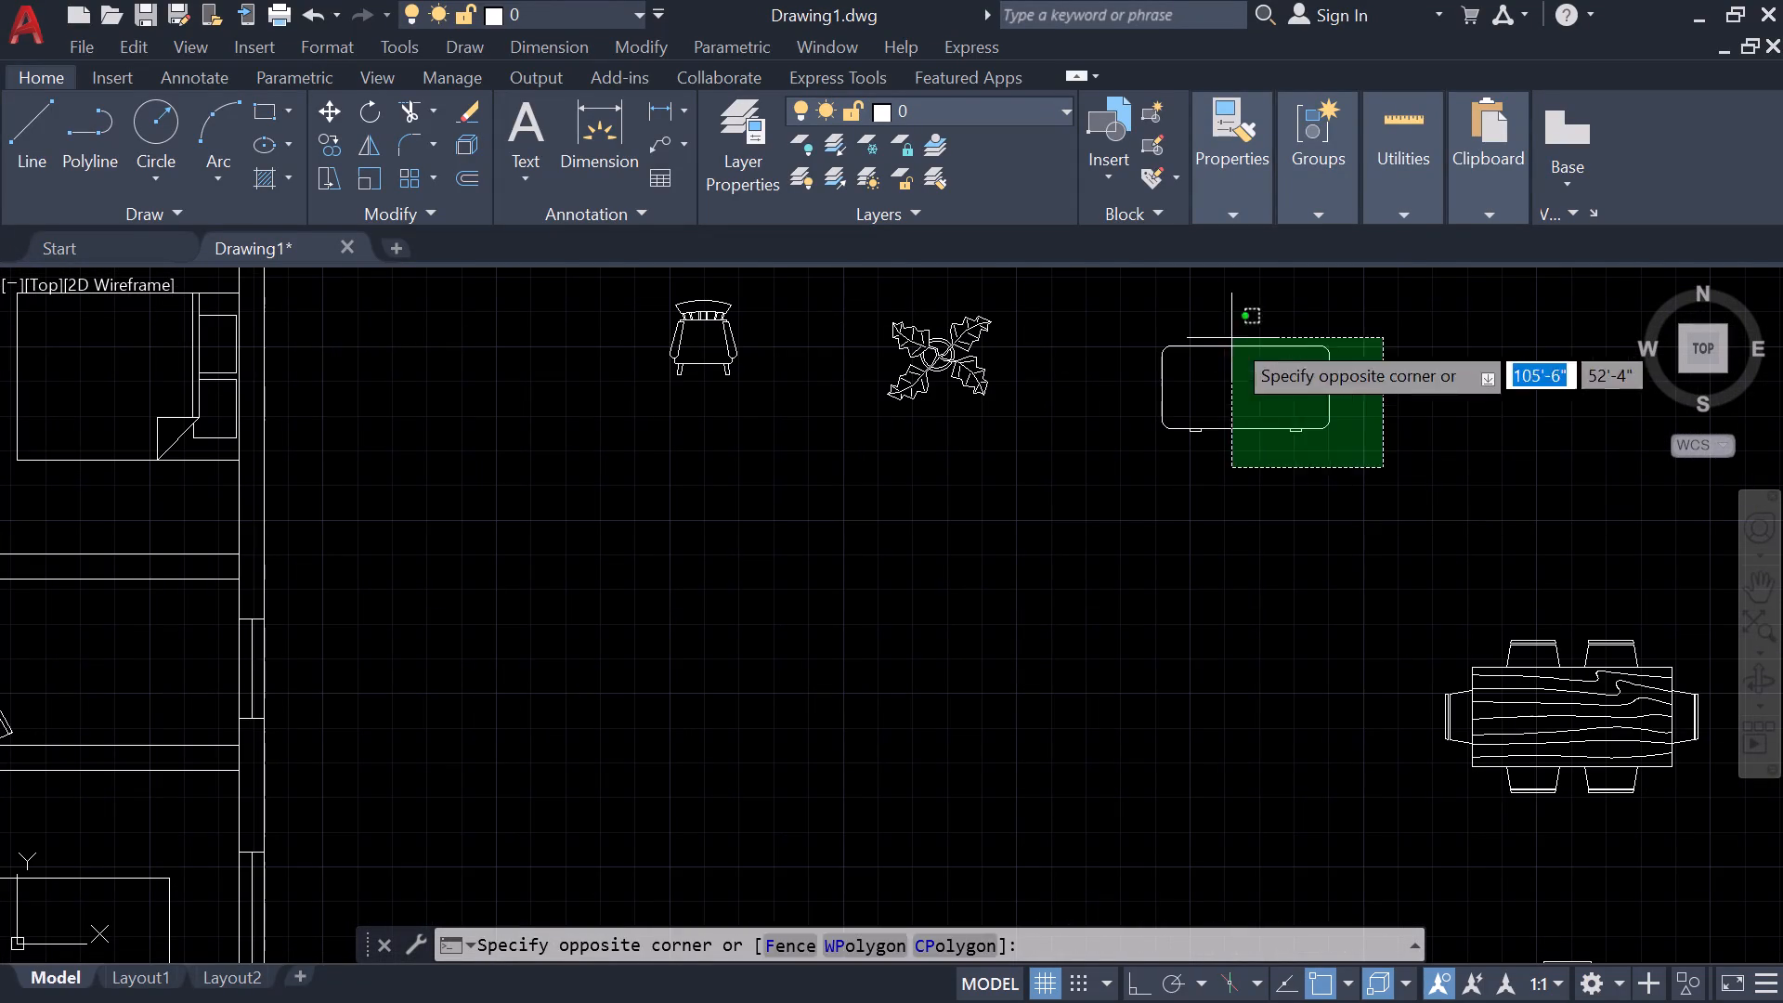
{"action": "left_click", "coordinate": [1231, 338]}
{"action": "type", "text": "ro"}
{"action": "key", "text": "Return"}
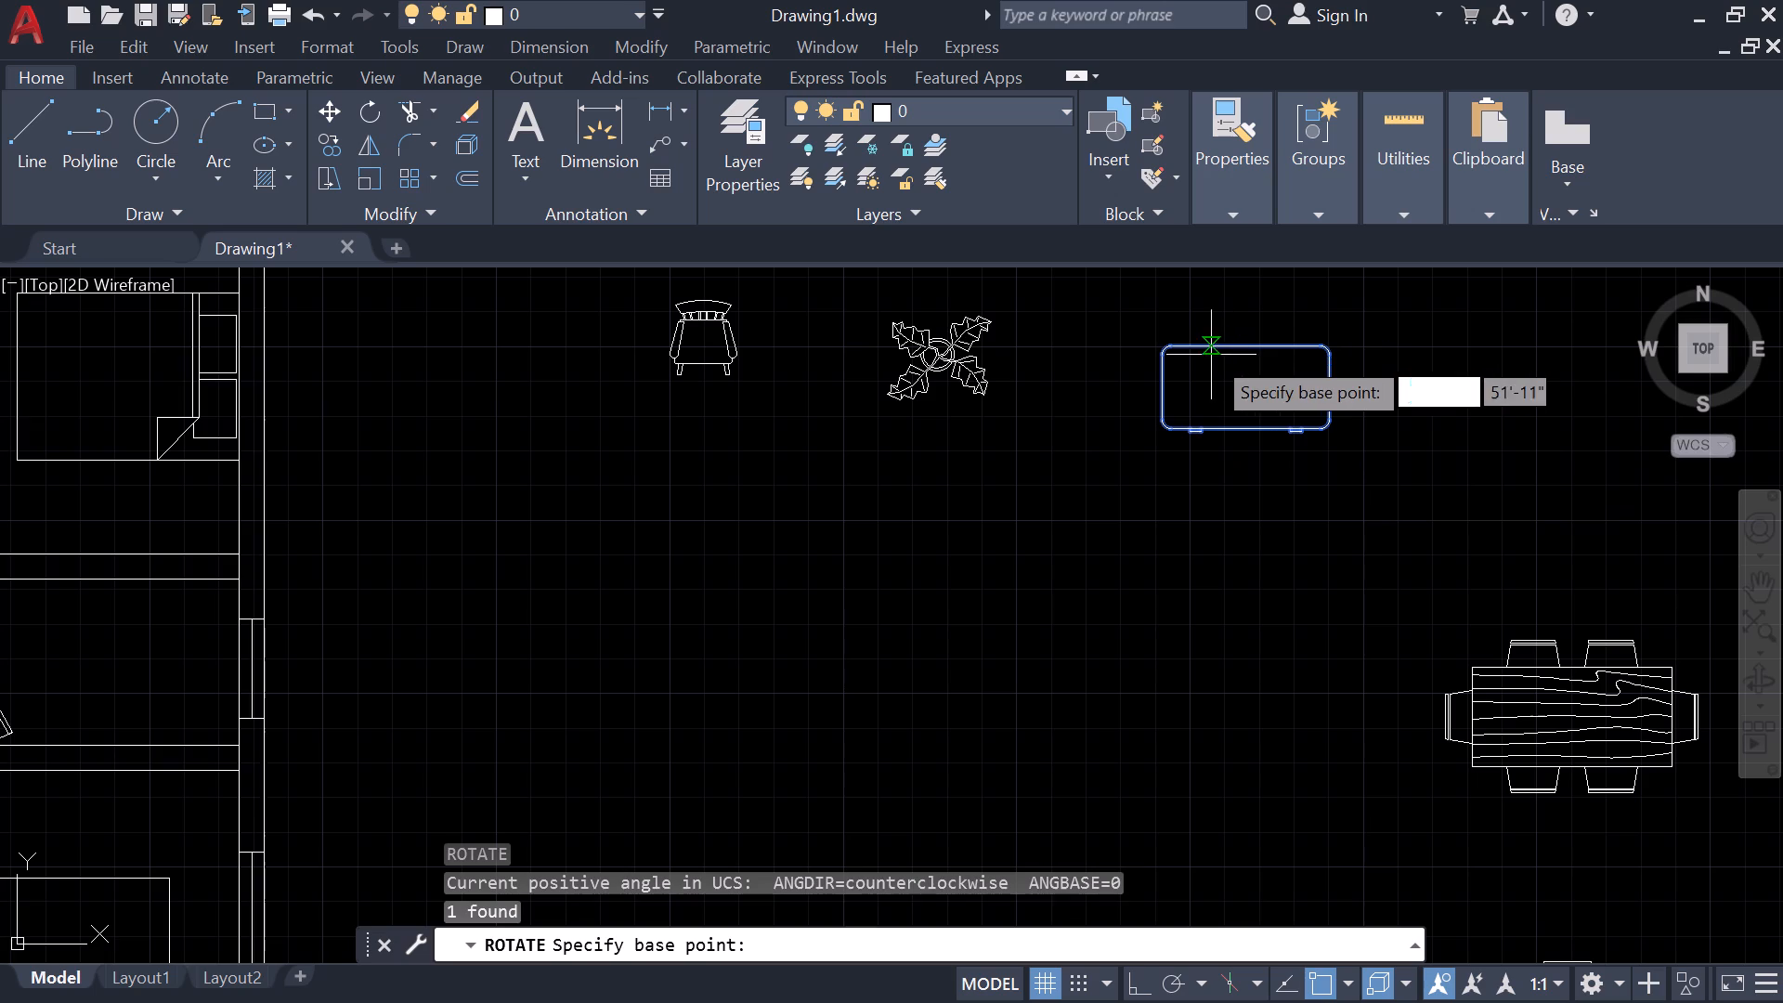
{"action": "left_click", "coordinate": [1178, 348]}
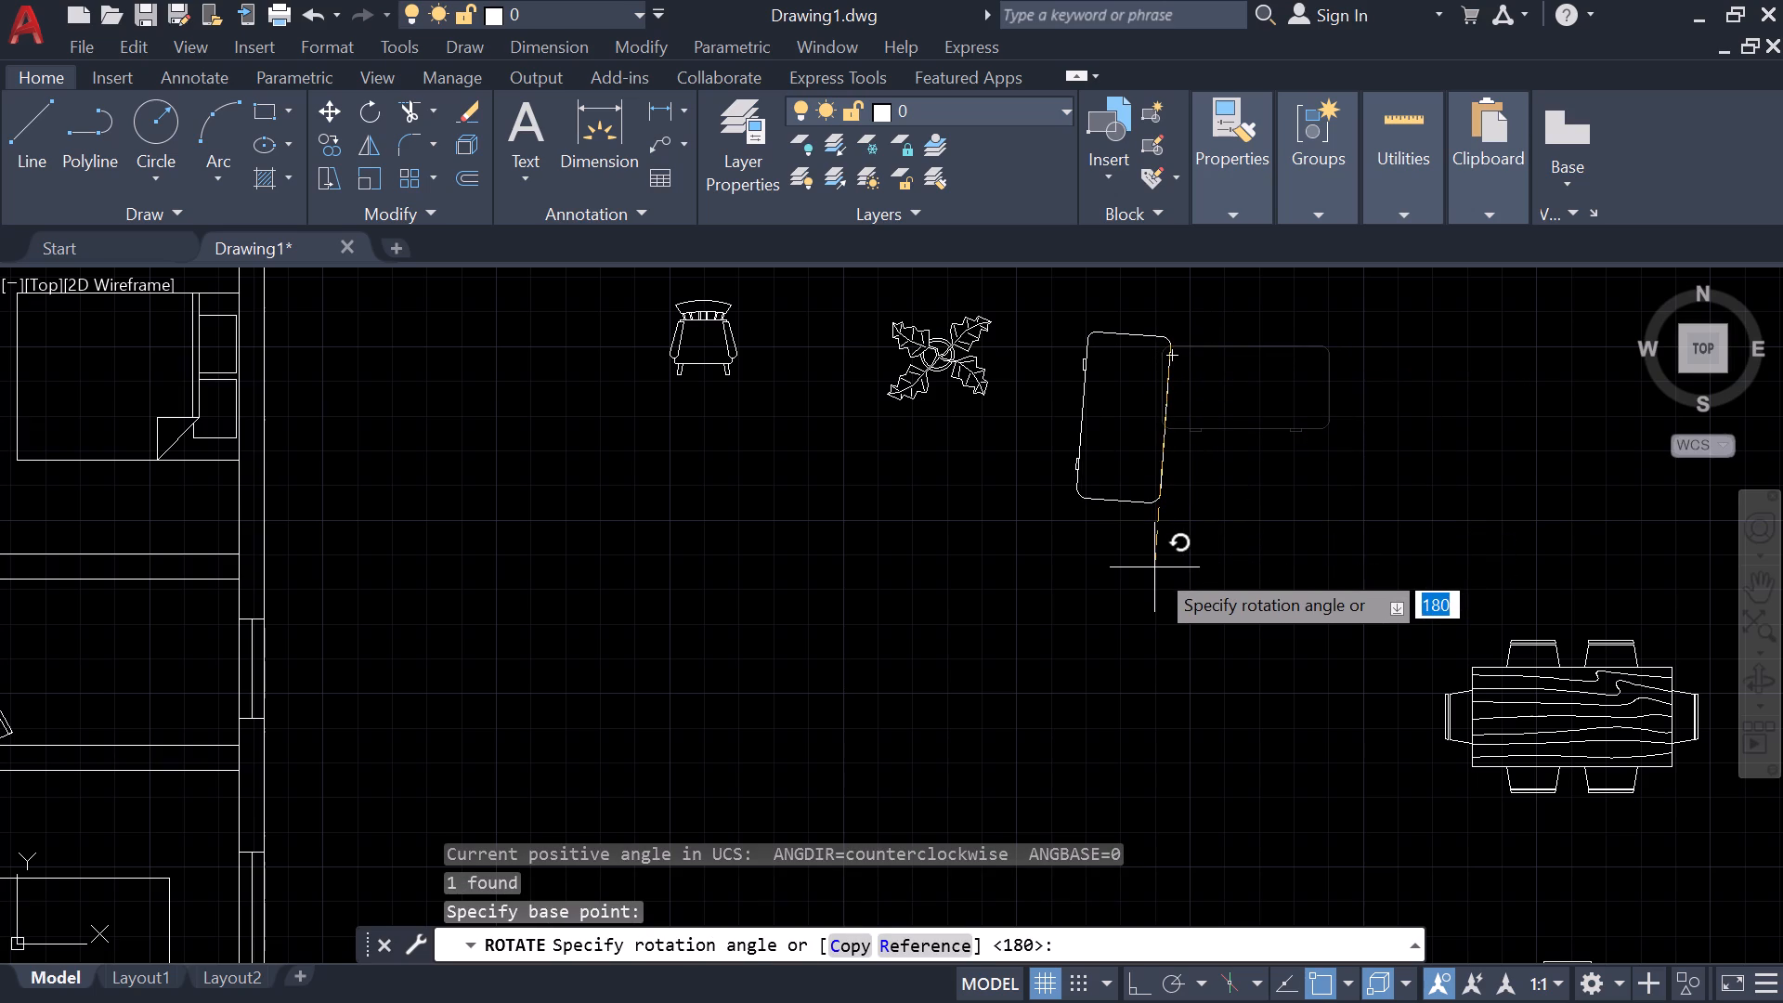
{"action": "key", "text": "shift+F8"}
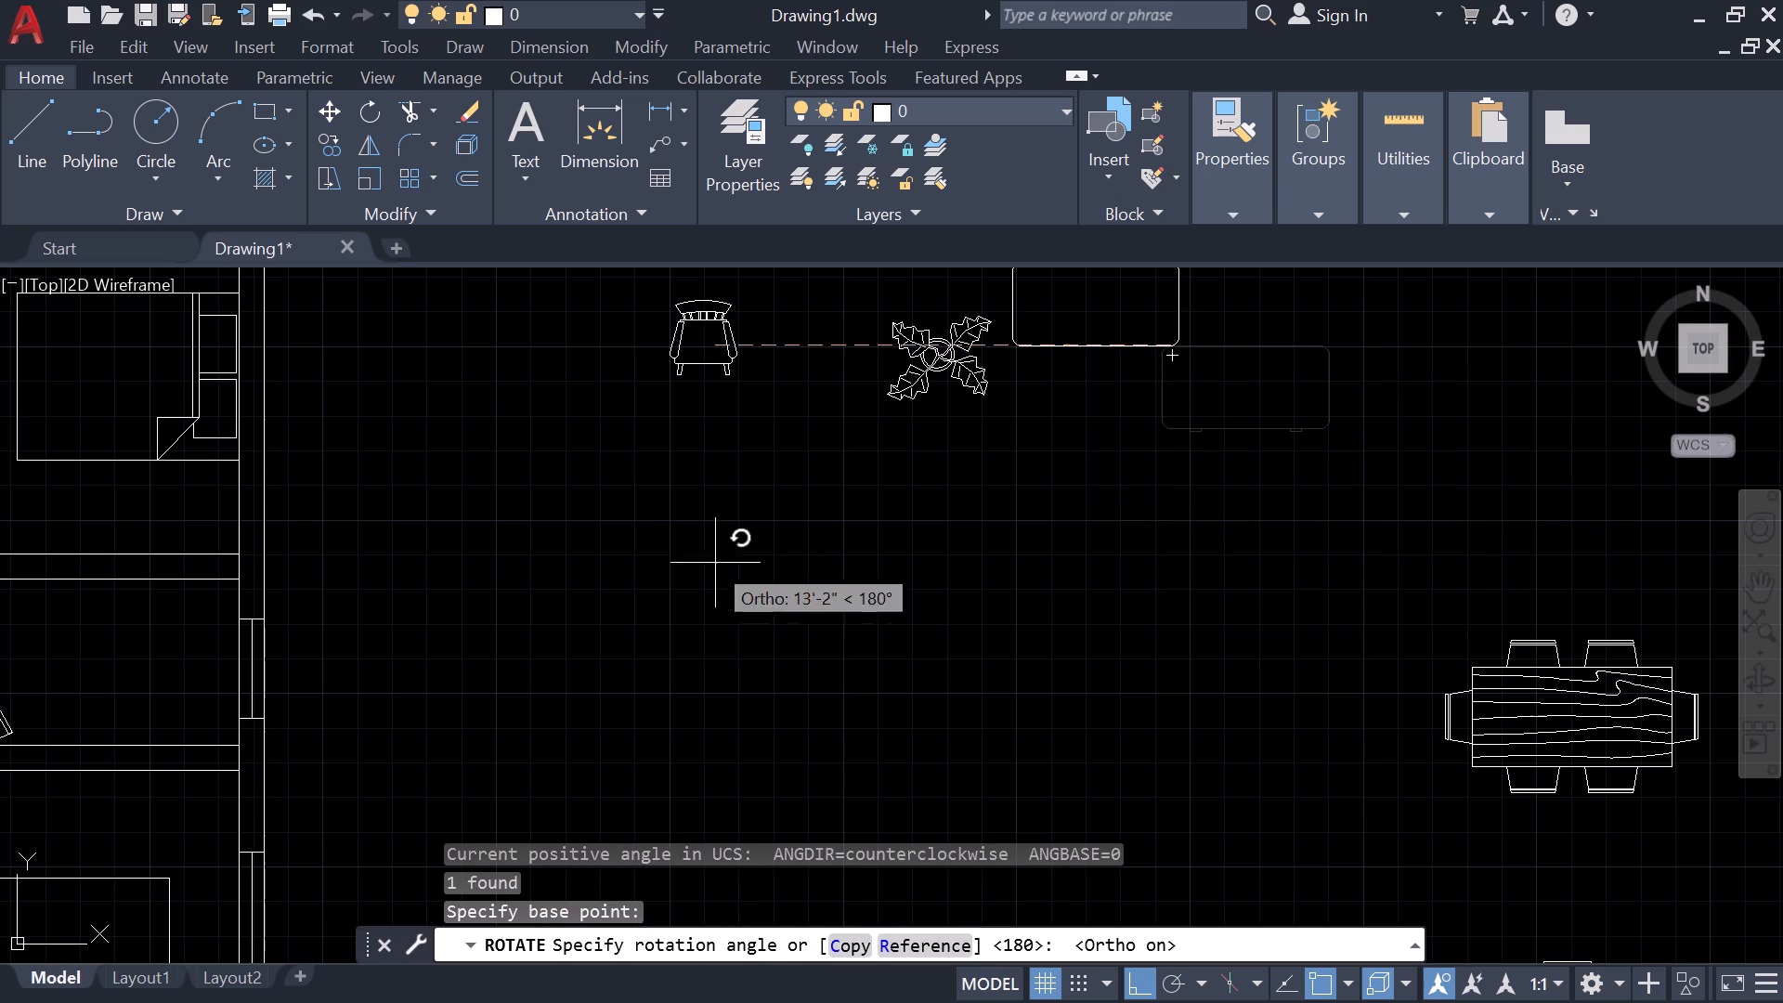
{"action": "left_click", "coordinate": [1131, 297]}
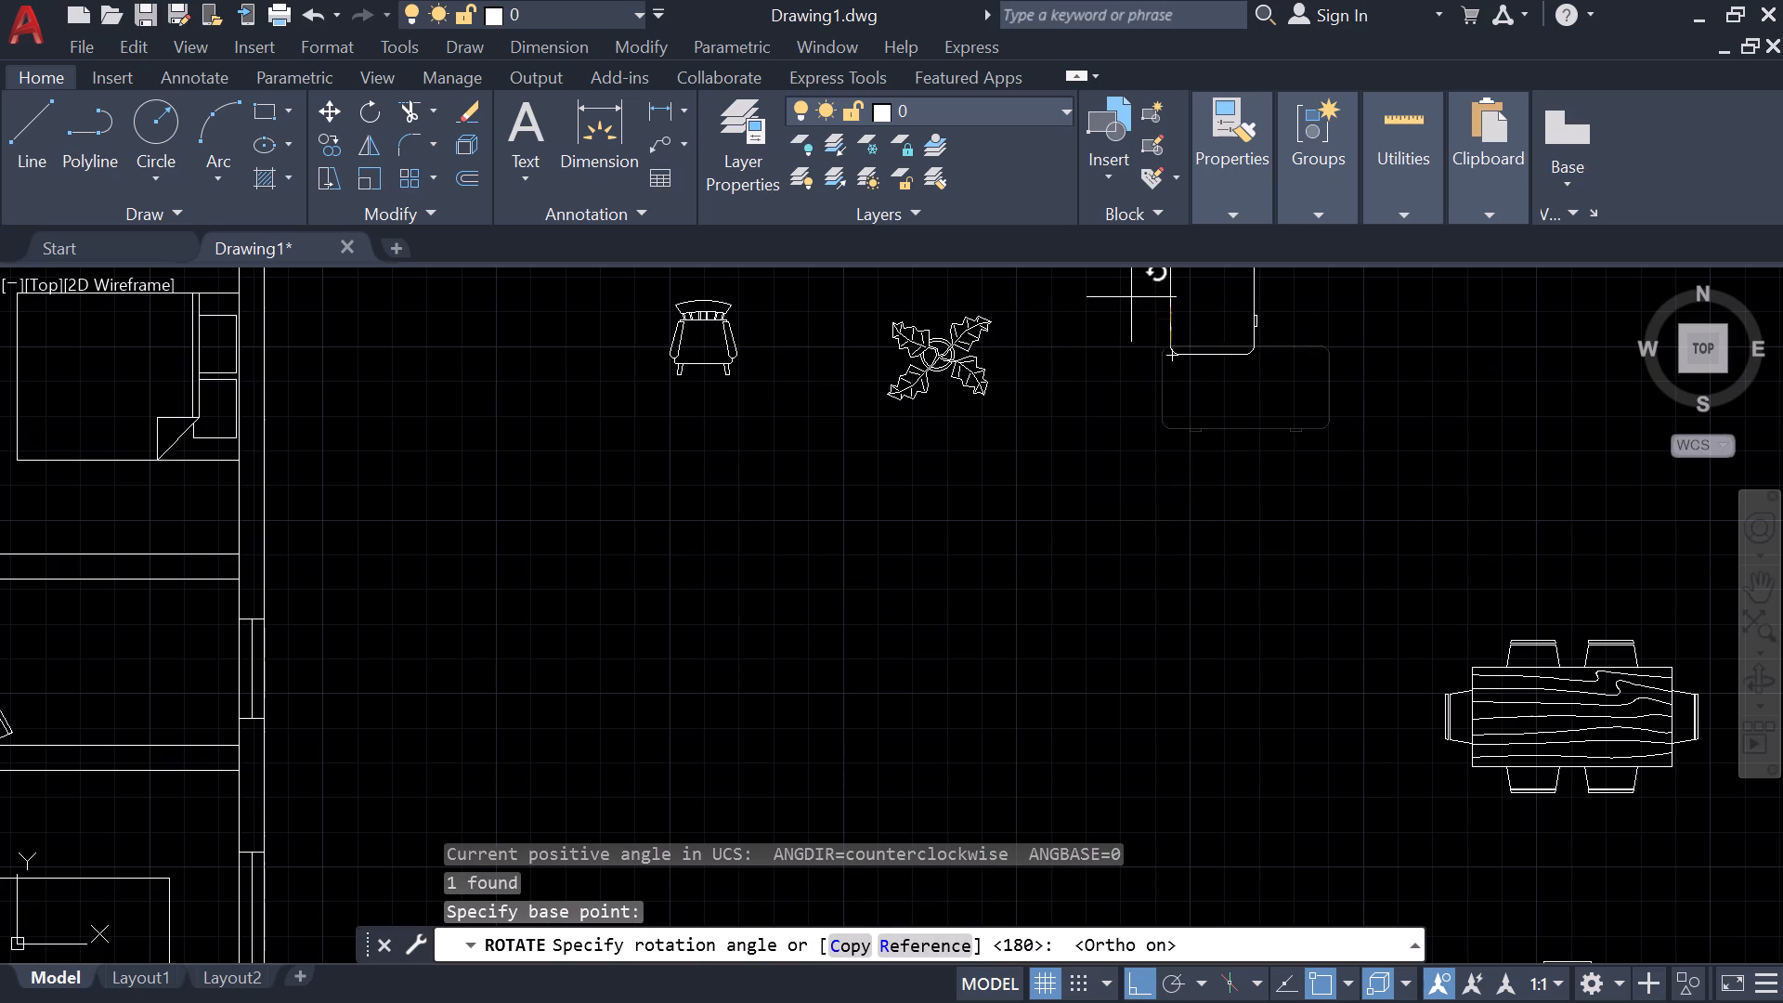
Move the rotated rounded rectangular block straight west with Ortho on, from outside the plan into the northwest bedroom.
{"action": "left_click", "coordinate": [1342, 382]}
{"action": "left_click", "coordinate": [1246, 297]}
{"action": "type", "text": "m"}
{"action": "key", "text": "space"}
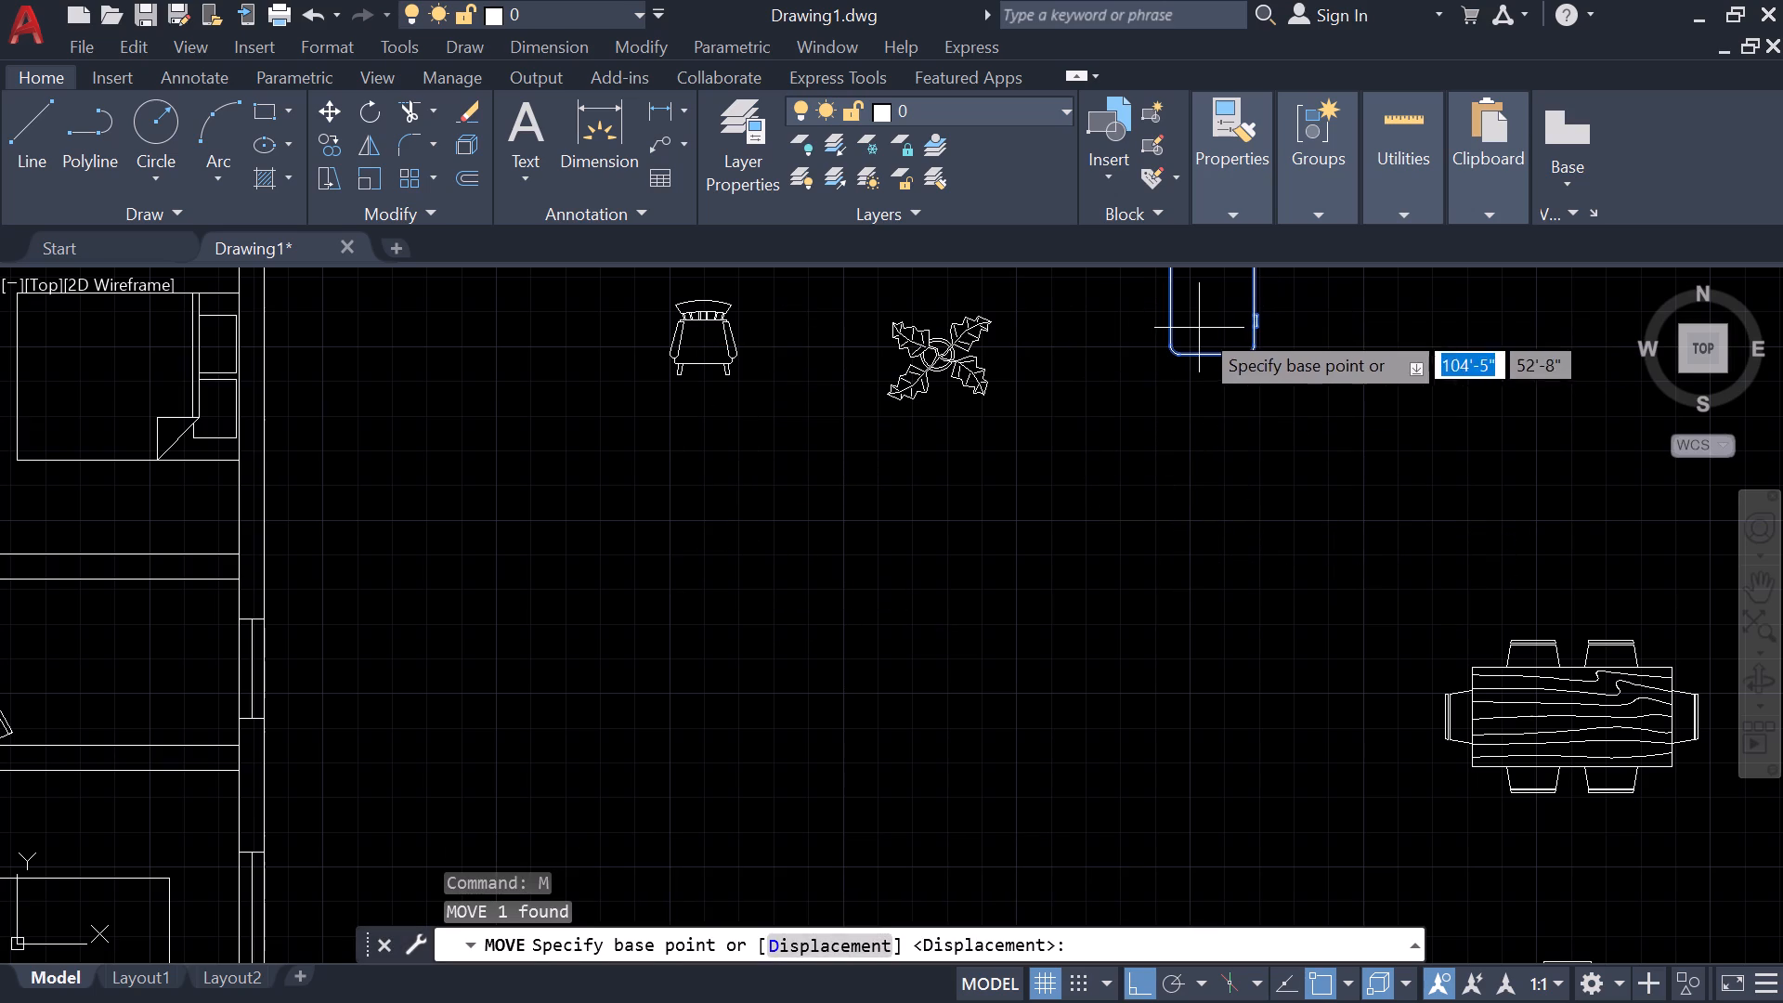
{"action": "left_click", "coordinate": [1174, 359]}
{"action": "middle_click_drag", "start_coordinate": [448, 576], "coordinate": [499, 586]}
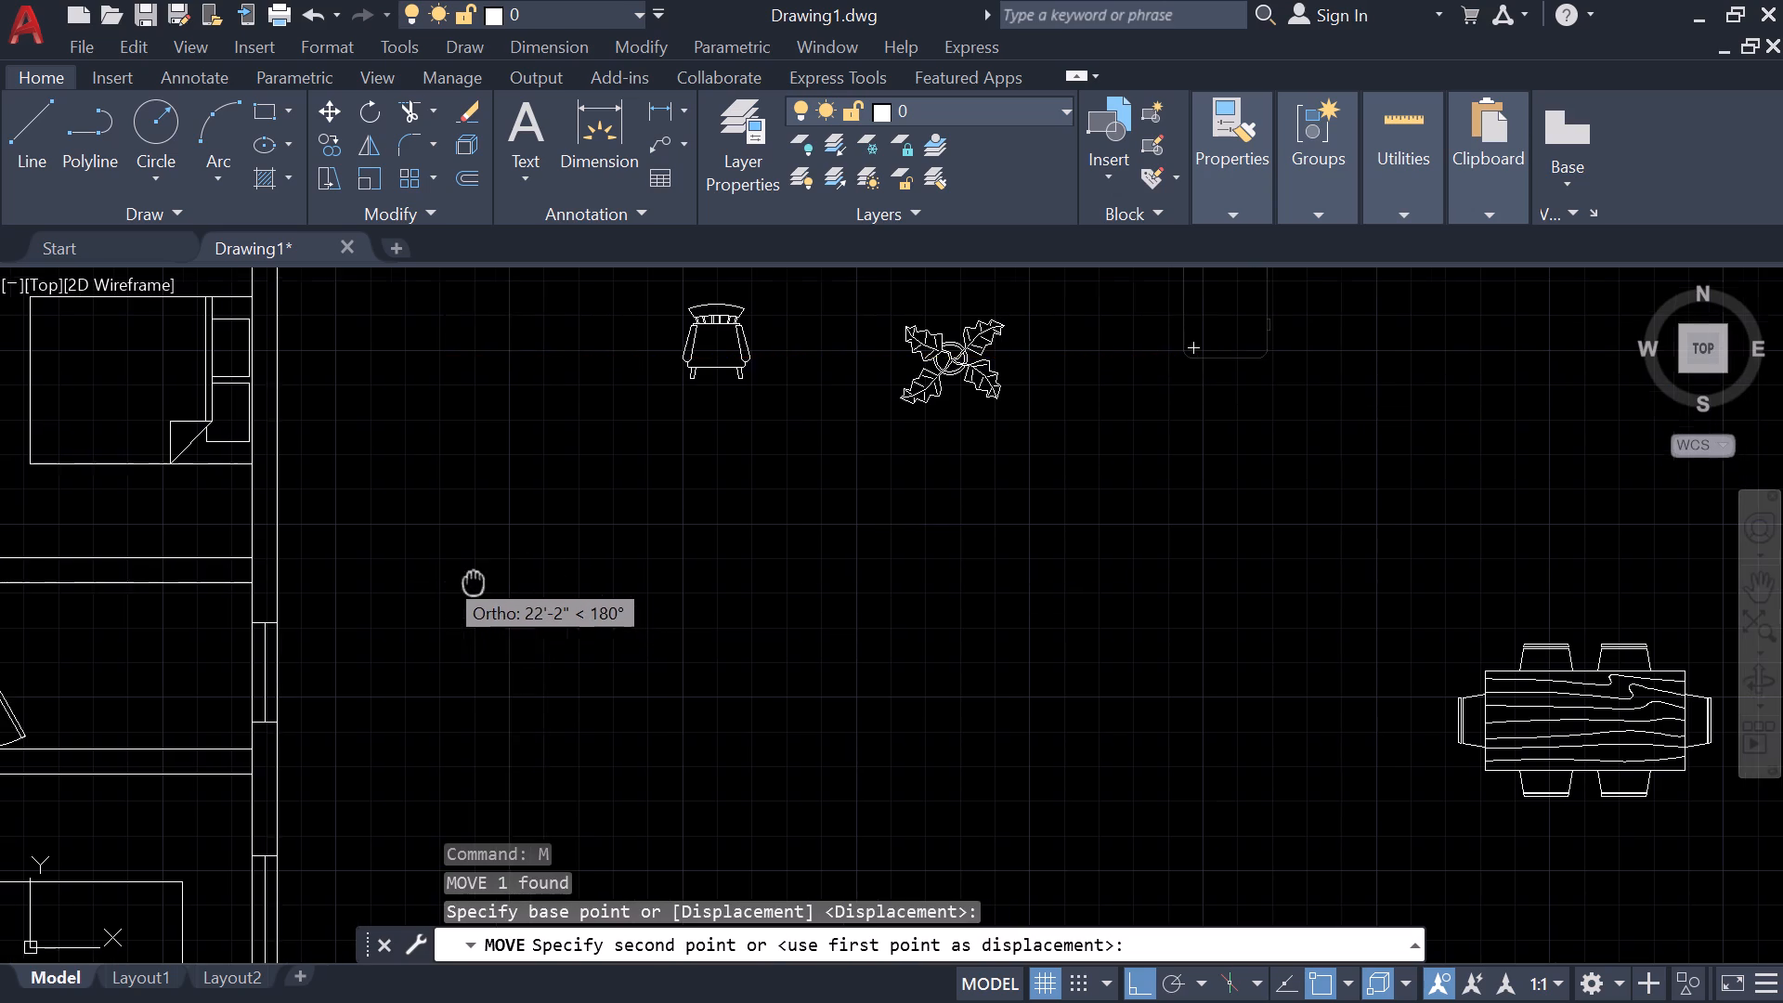
{"action": "middle_click_drag", "start_coordinate": [499, 586], "coordinate": [1733, 586]}
{"action": "scroll", "coordinate": [923, 613], "scroll_direction": "down", "scroll_amount": 2}
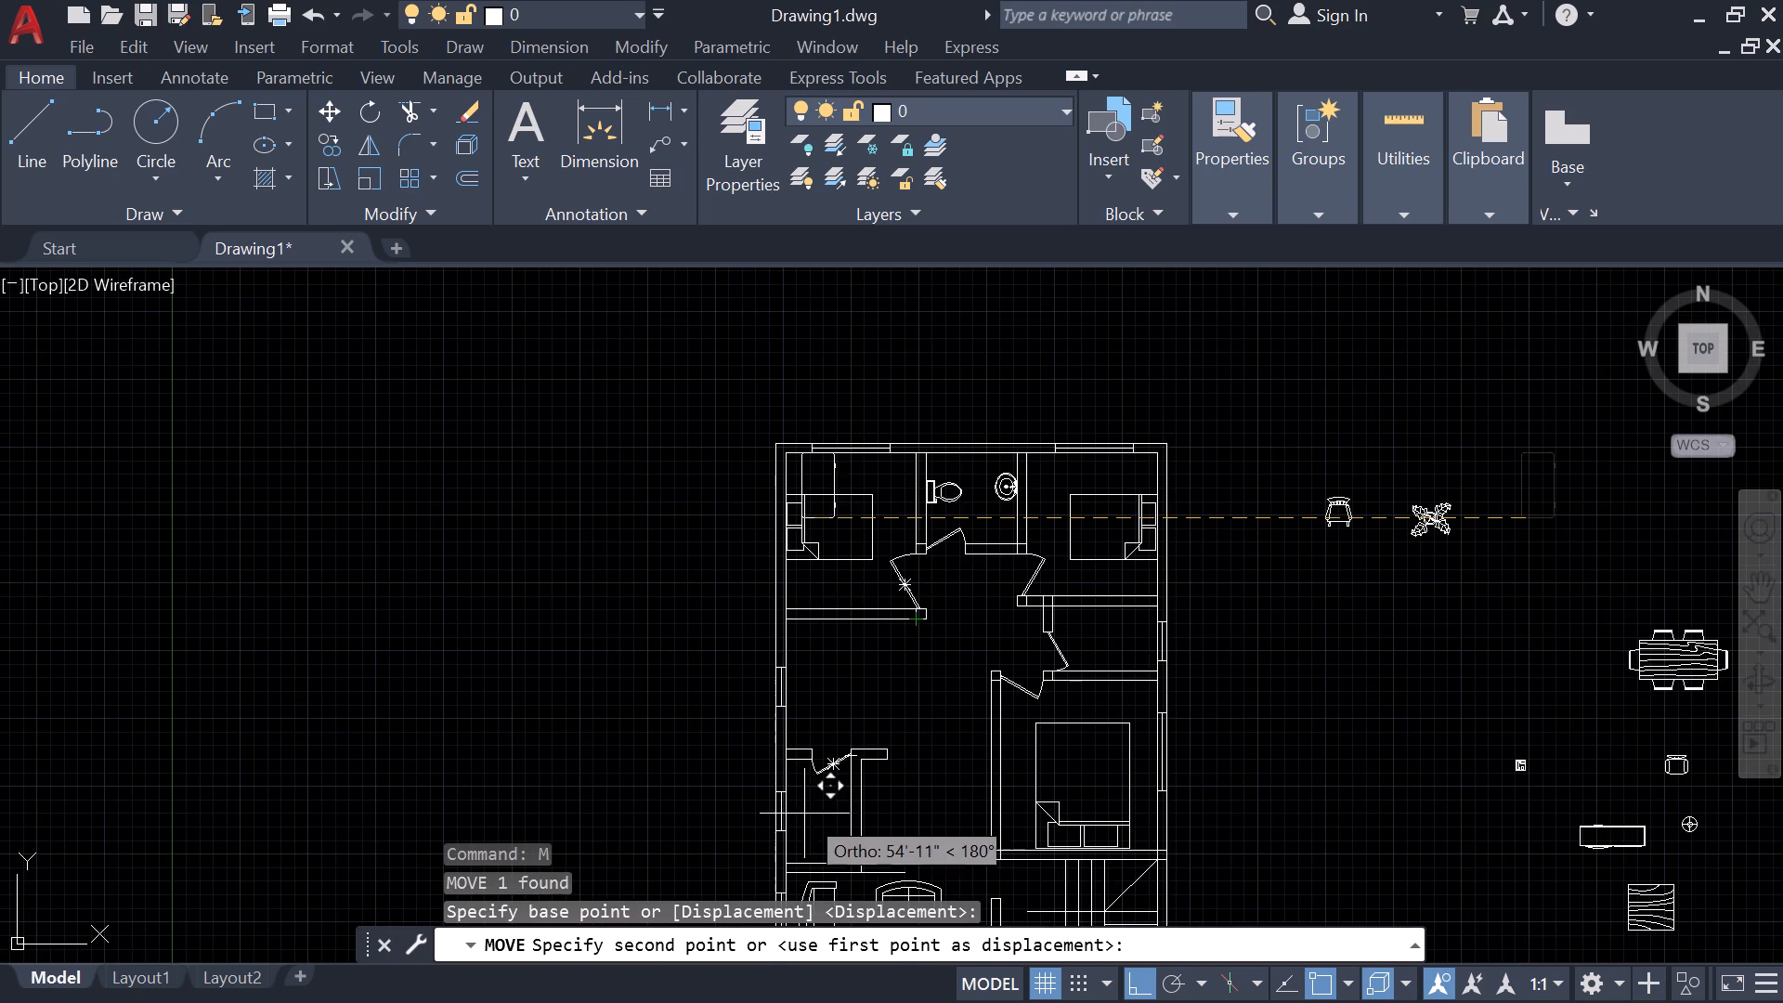
{"action": "scroll", "coordinate": [832, 840], "scroll_direction": "up", "scroll_amount": 1}
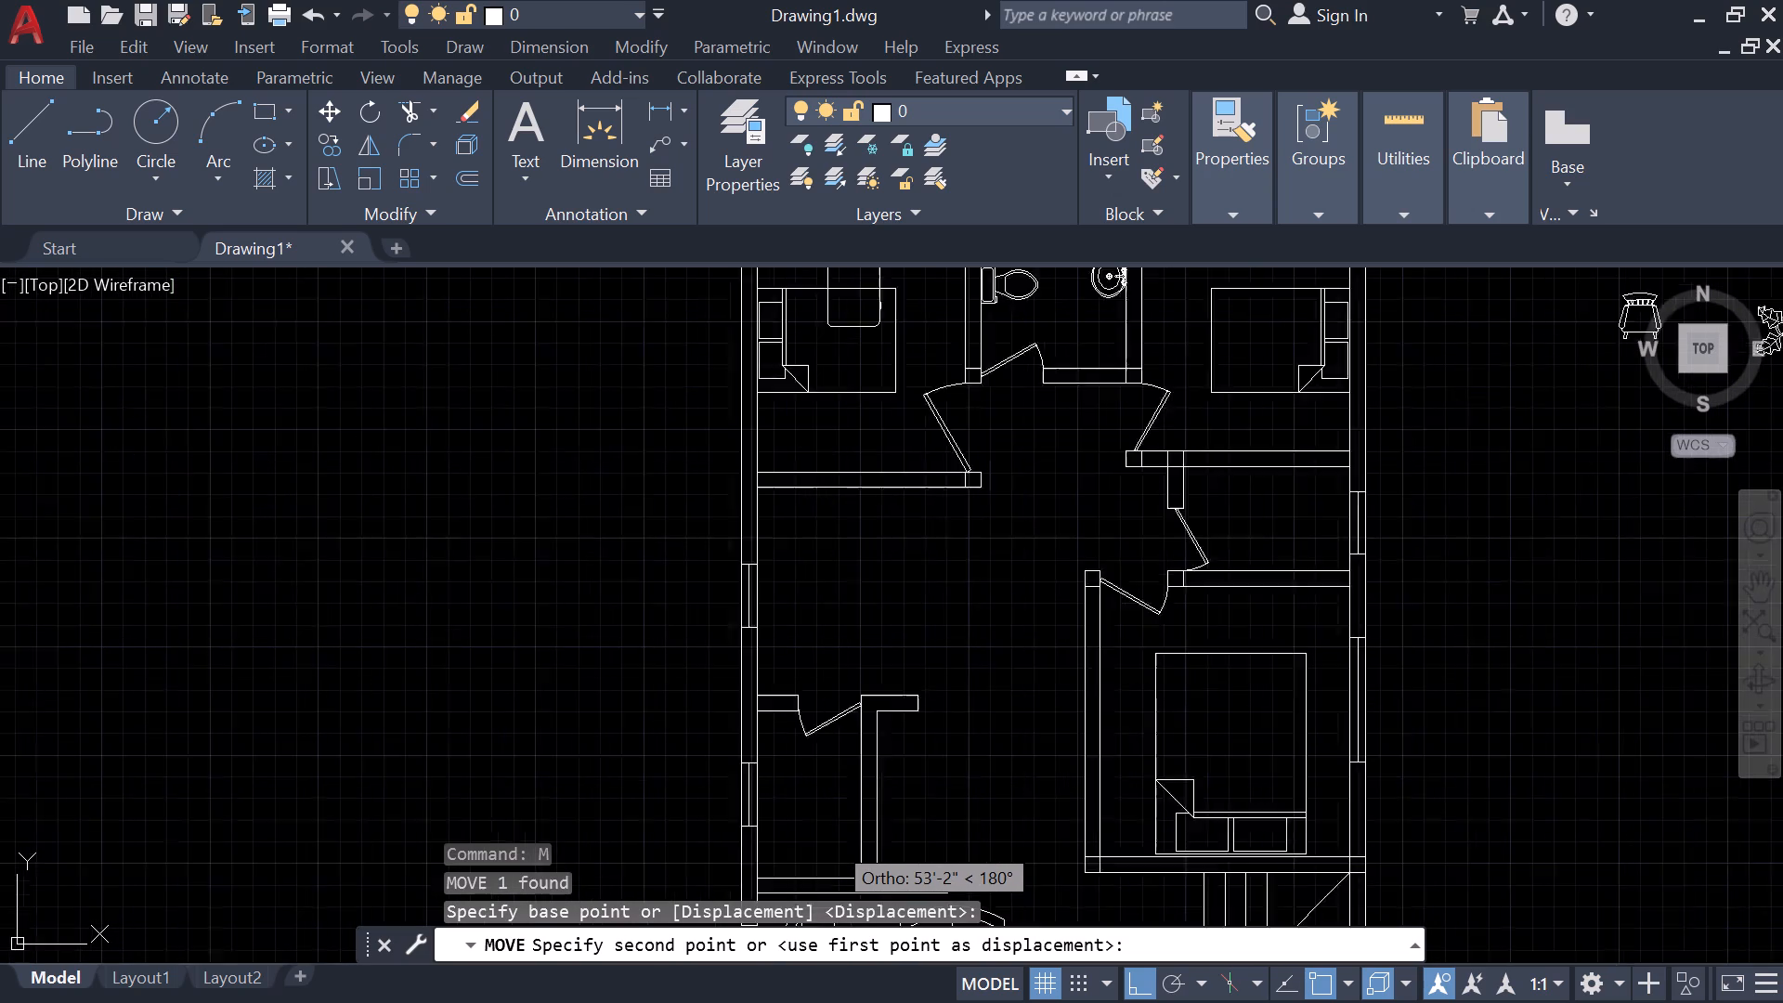
{"action": "scroll", "coordinate": [832, 840], "scroll_direction": "up", "scroll_amount": 2}
{"action": "middle_click_drag", "start_coordinate": [835, 839], "coordinate": [869, 635]}
{"action": "left_click", "coordinate": [886, 680]}
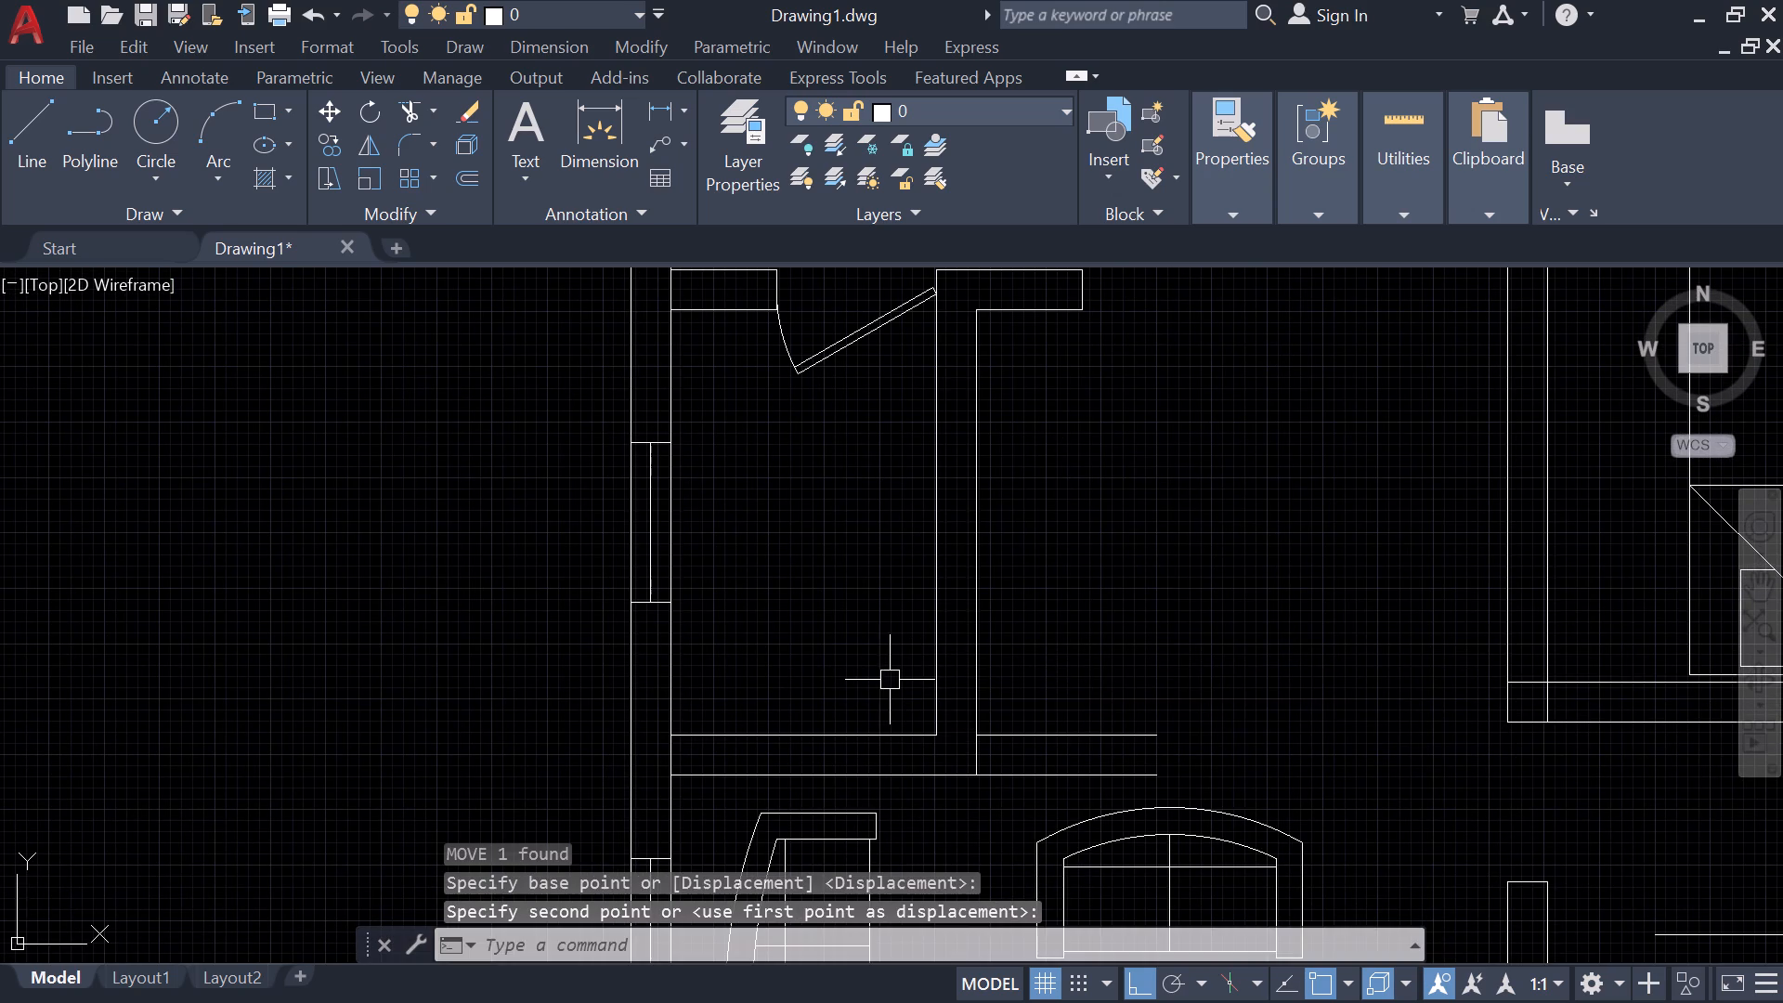
With Ortho off, move the rounded rectangular block from the northwest bedroom into the southwest corner of the small room above the sofas.
{"action": "scroll", "coordinate": [940, 633], "scroll_direction": "down", "scroll_amount": 3}
{"action": "middle_click_drag", "start_coordinate": [1061, 496], "coordinate": [997, 758]}
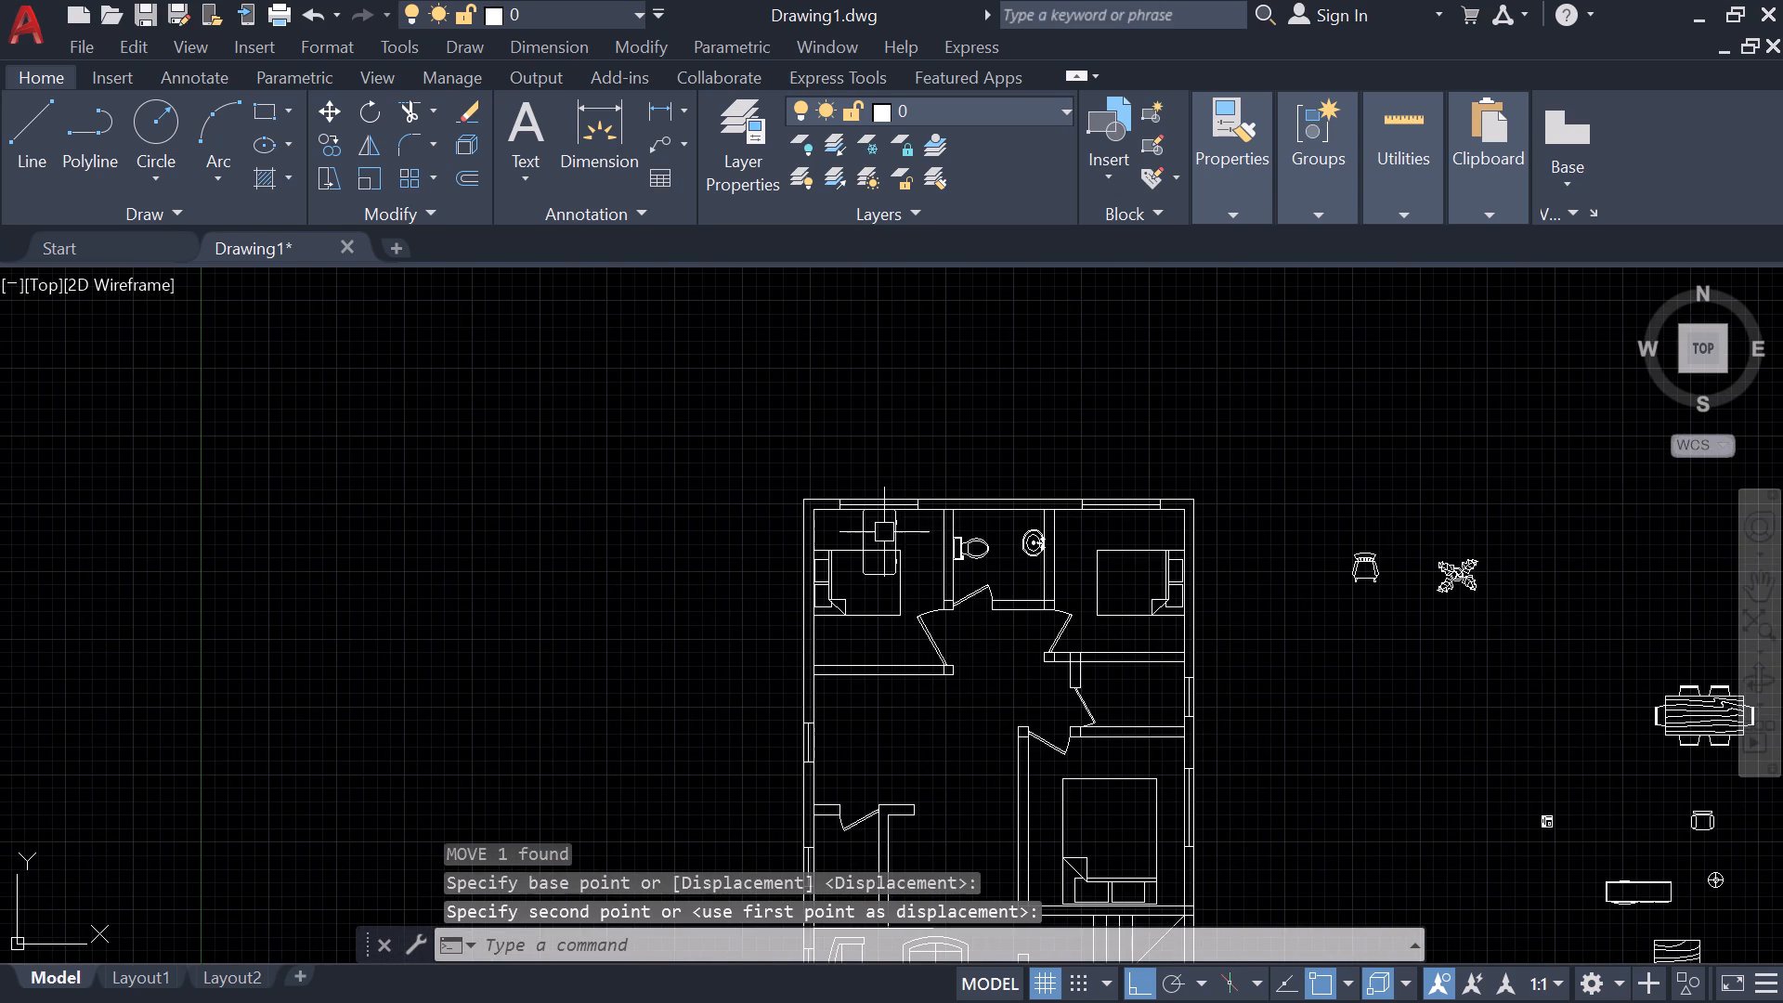
{"action": "left_click", "coordinate": [904, 533]}
{"action": "key", "text": "shift+F8"}
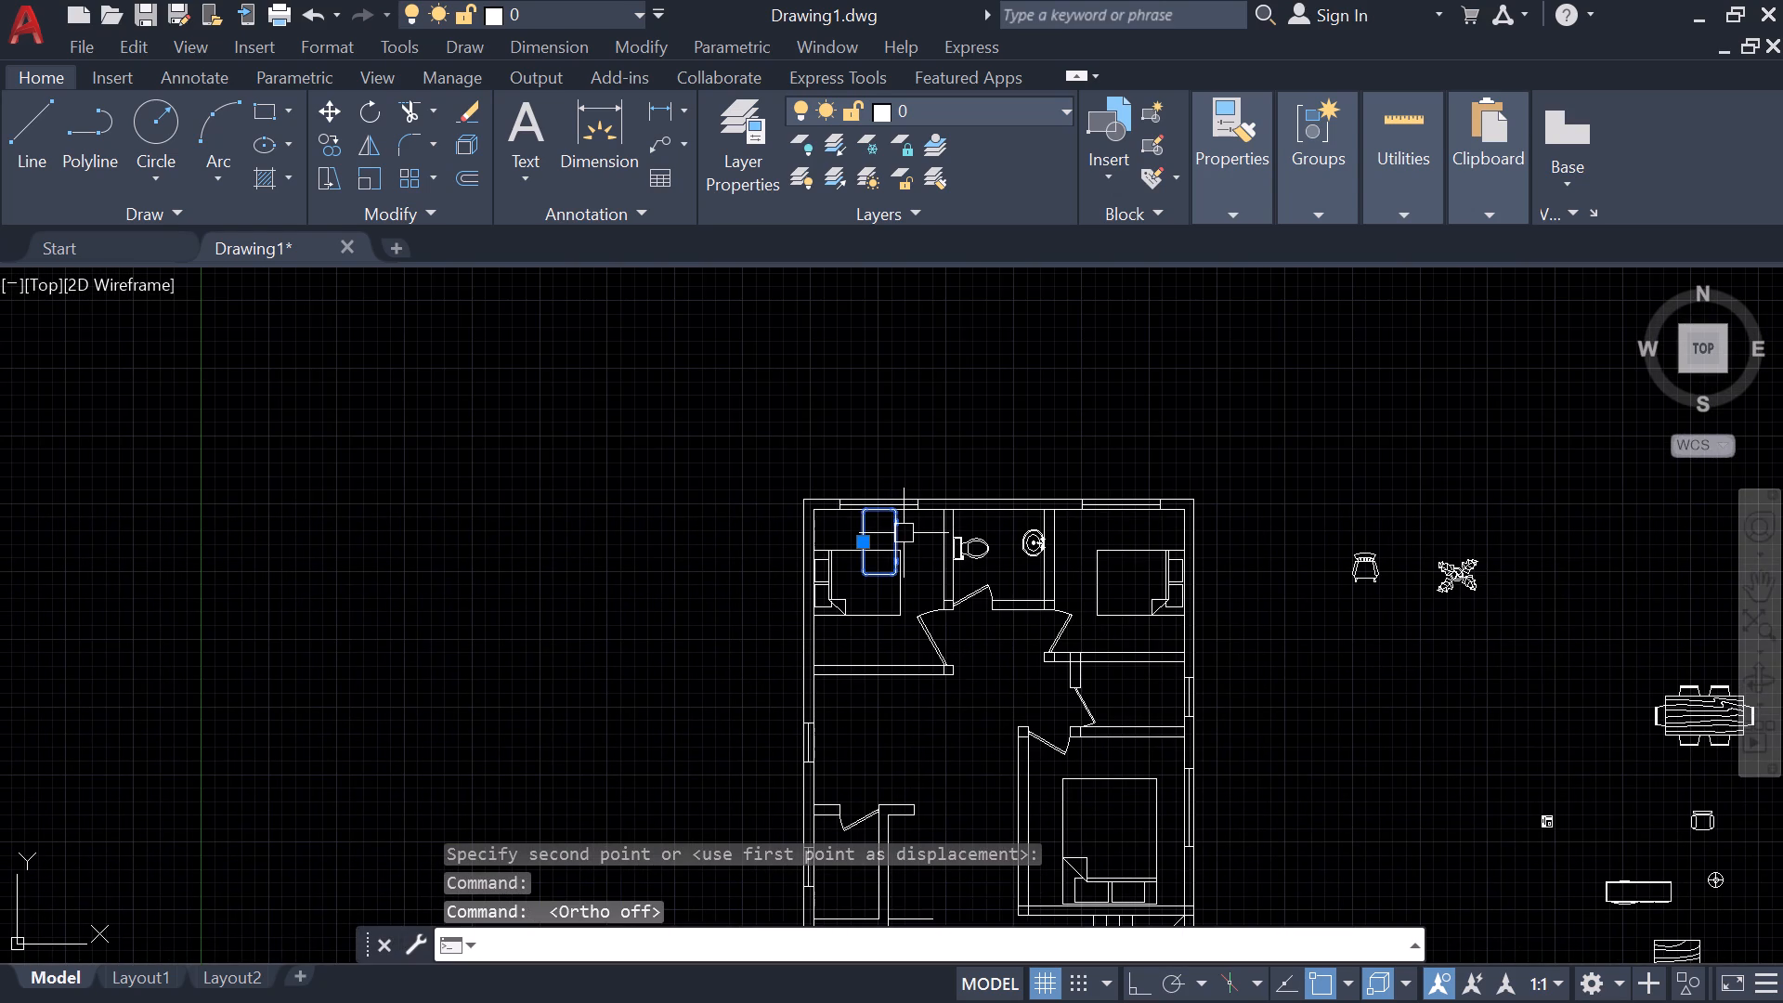
{"action": "type", "text": "m"}
{"action": "key", "text": "space"}
{"action": "left_click", "coordinate": [904, 533]}
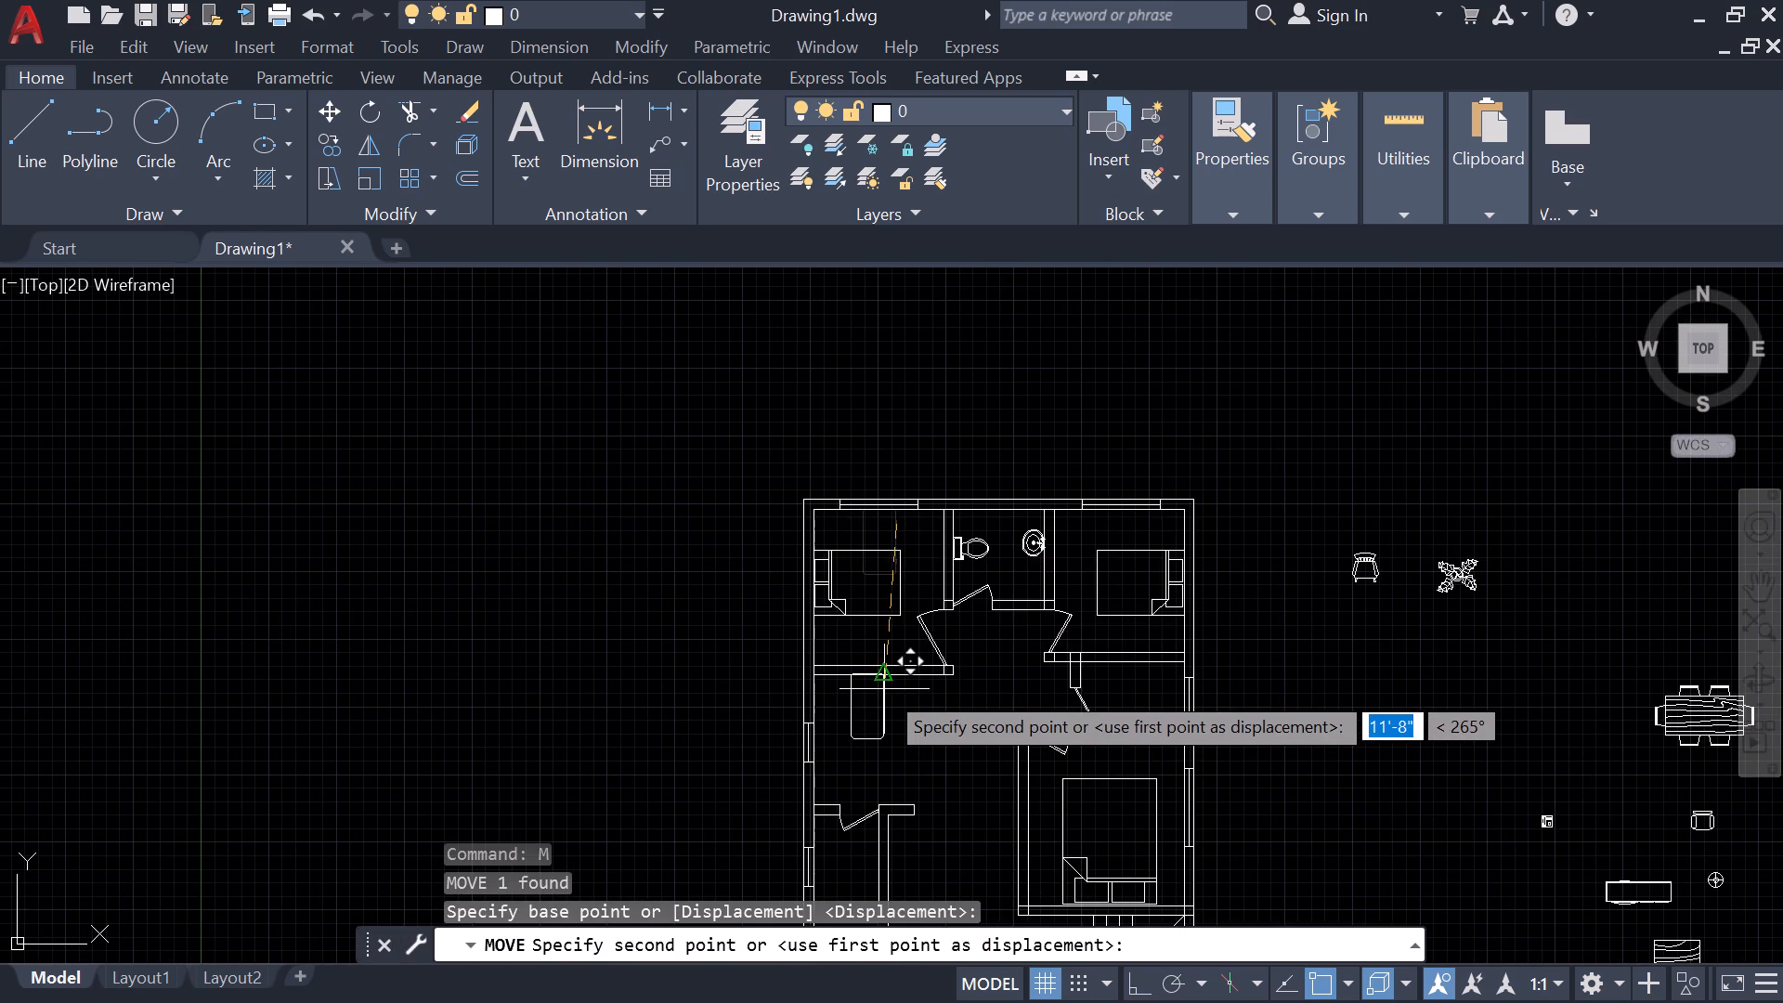
{"action": "middle_click_drag", "start_coordinate": [884, 689], "coordinate": [986, 297]}
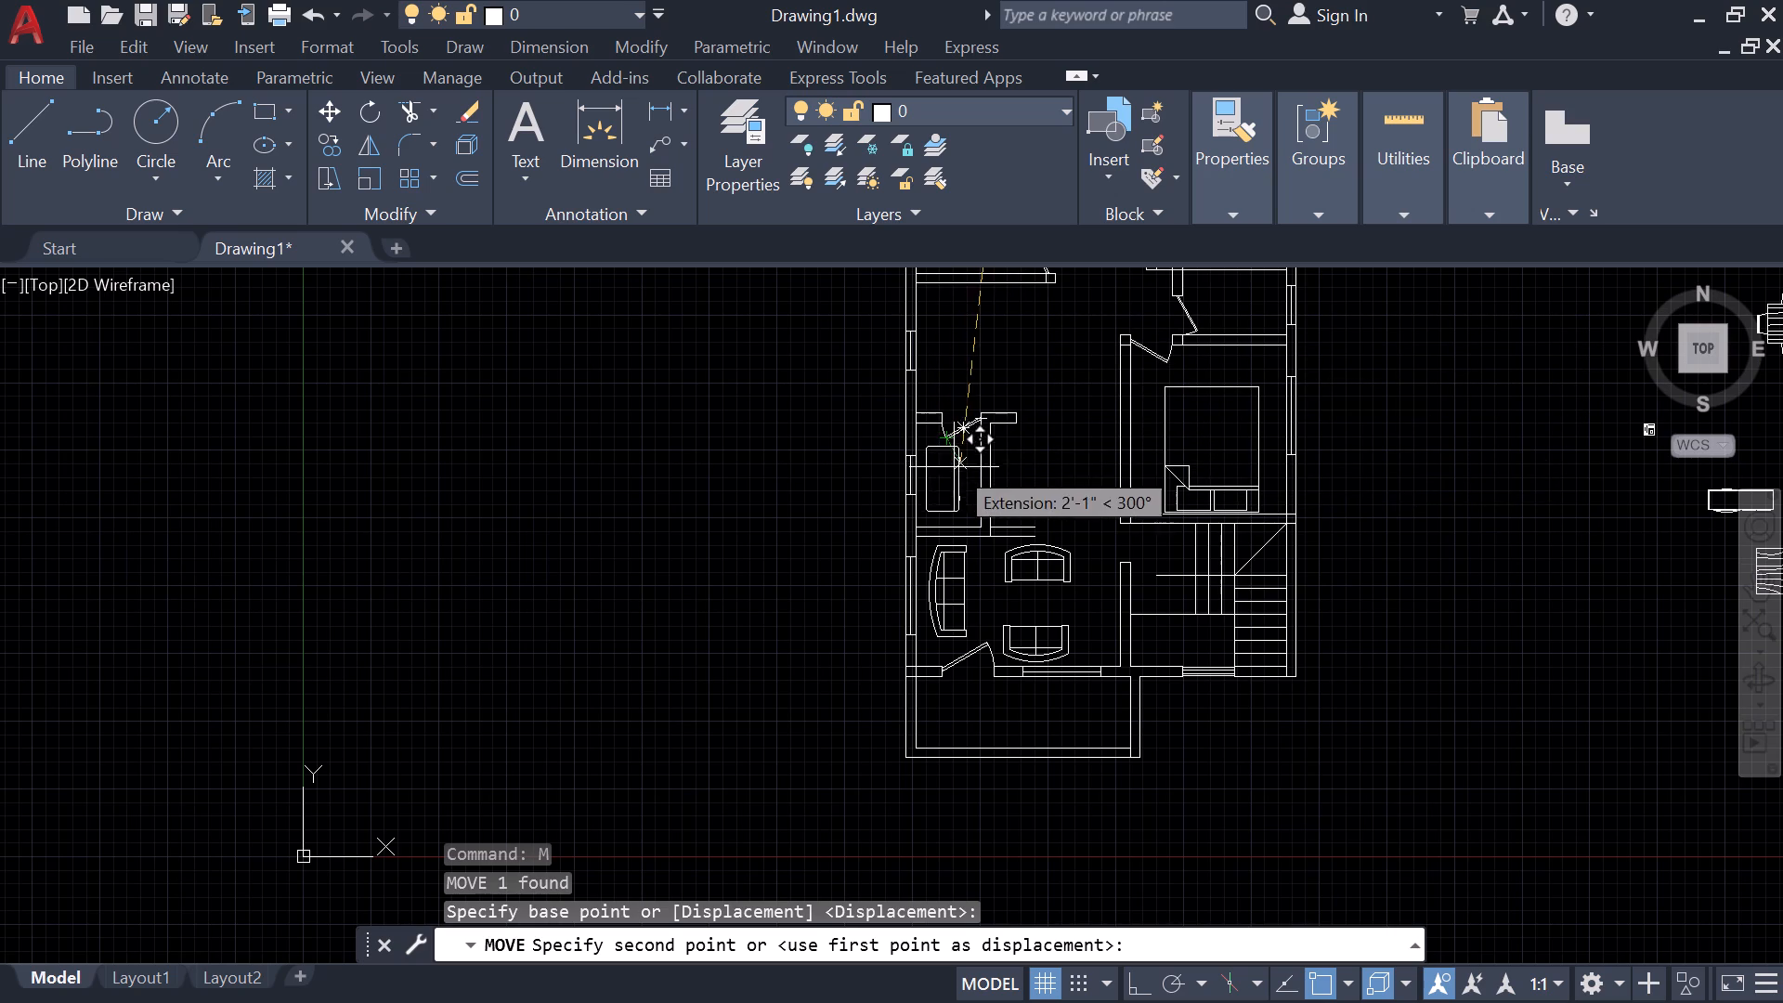
{"action": "left_click", "coordinate": [948, 477]}
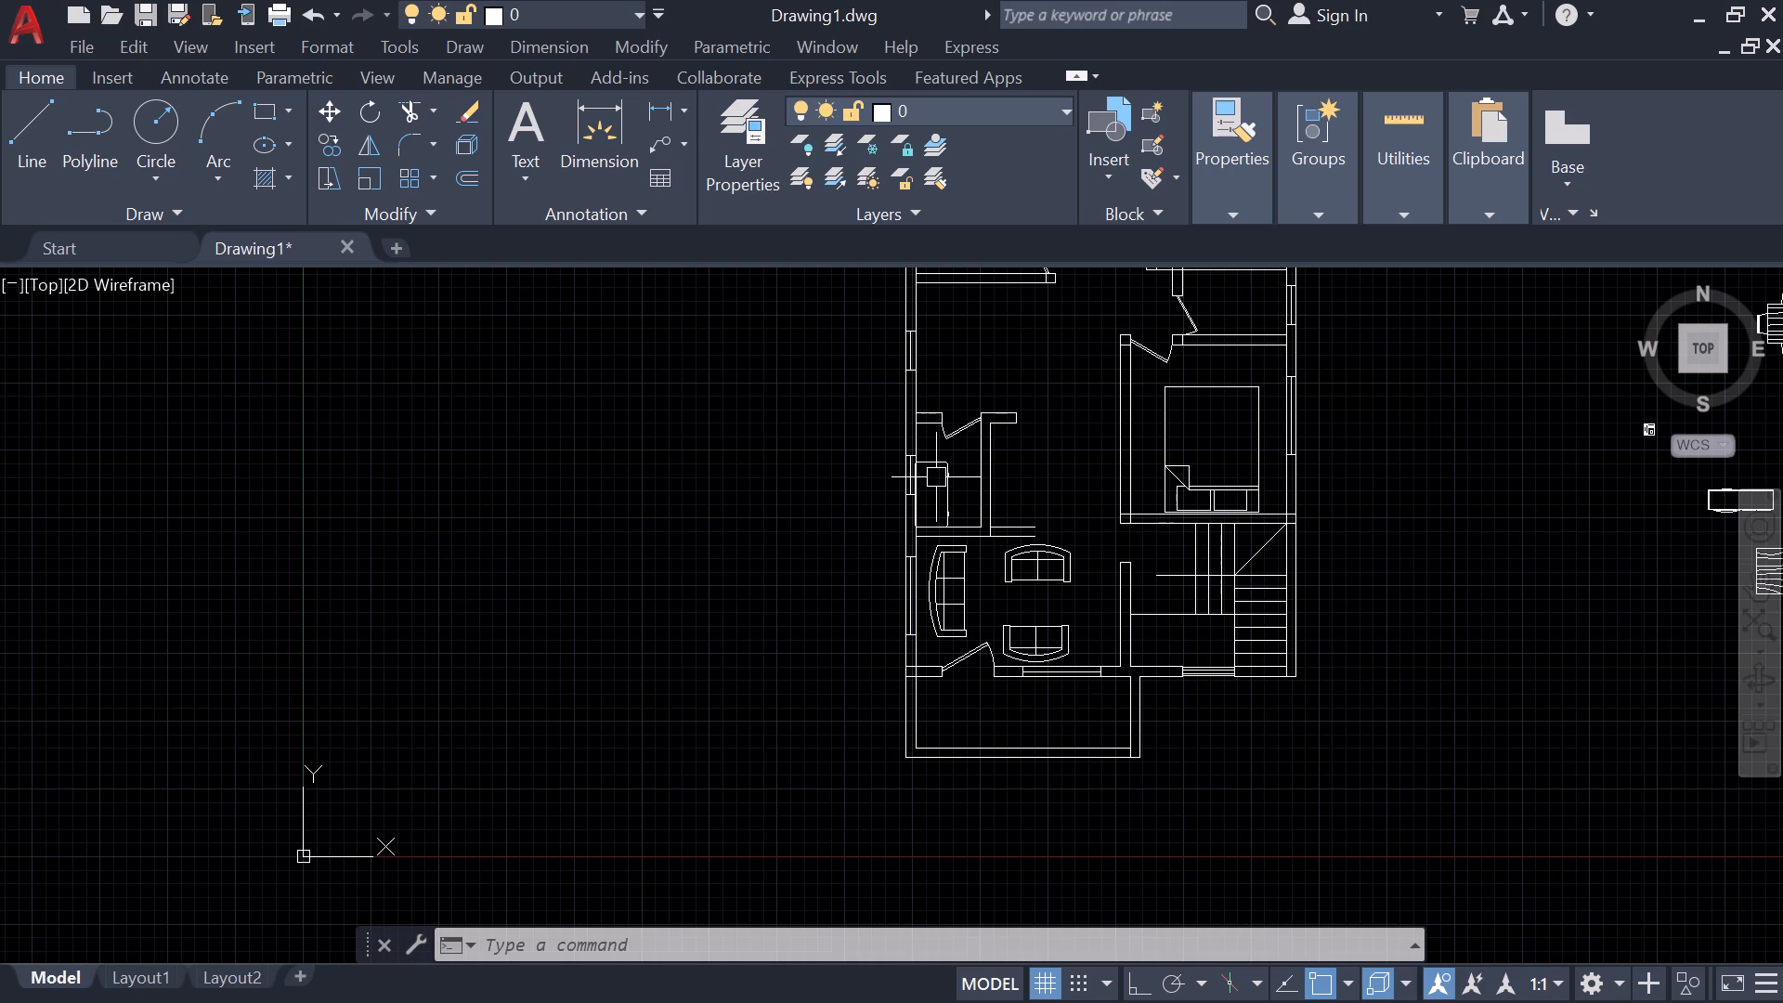
Move the rounded rectangular block slightly east so its west edge sits flush against the west wall's inner face.
{"action": "scroll", "coordinate": [936, 477], "scroll_direction": "up", "scroll_amount": 3}
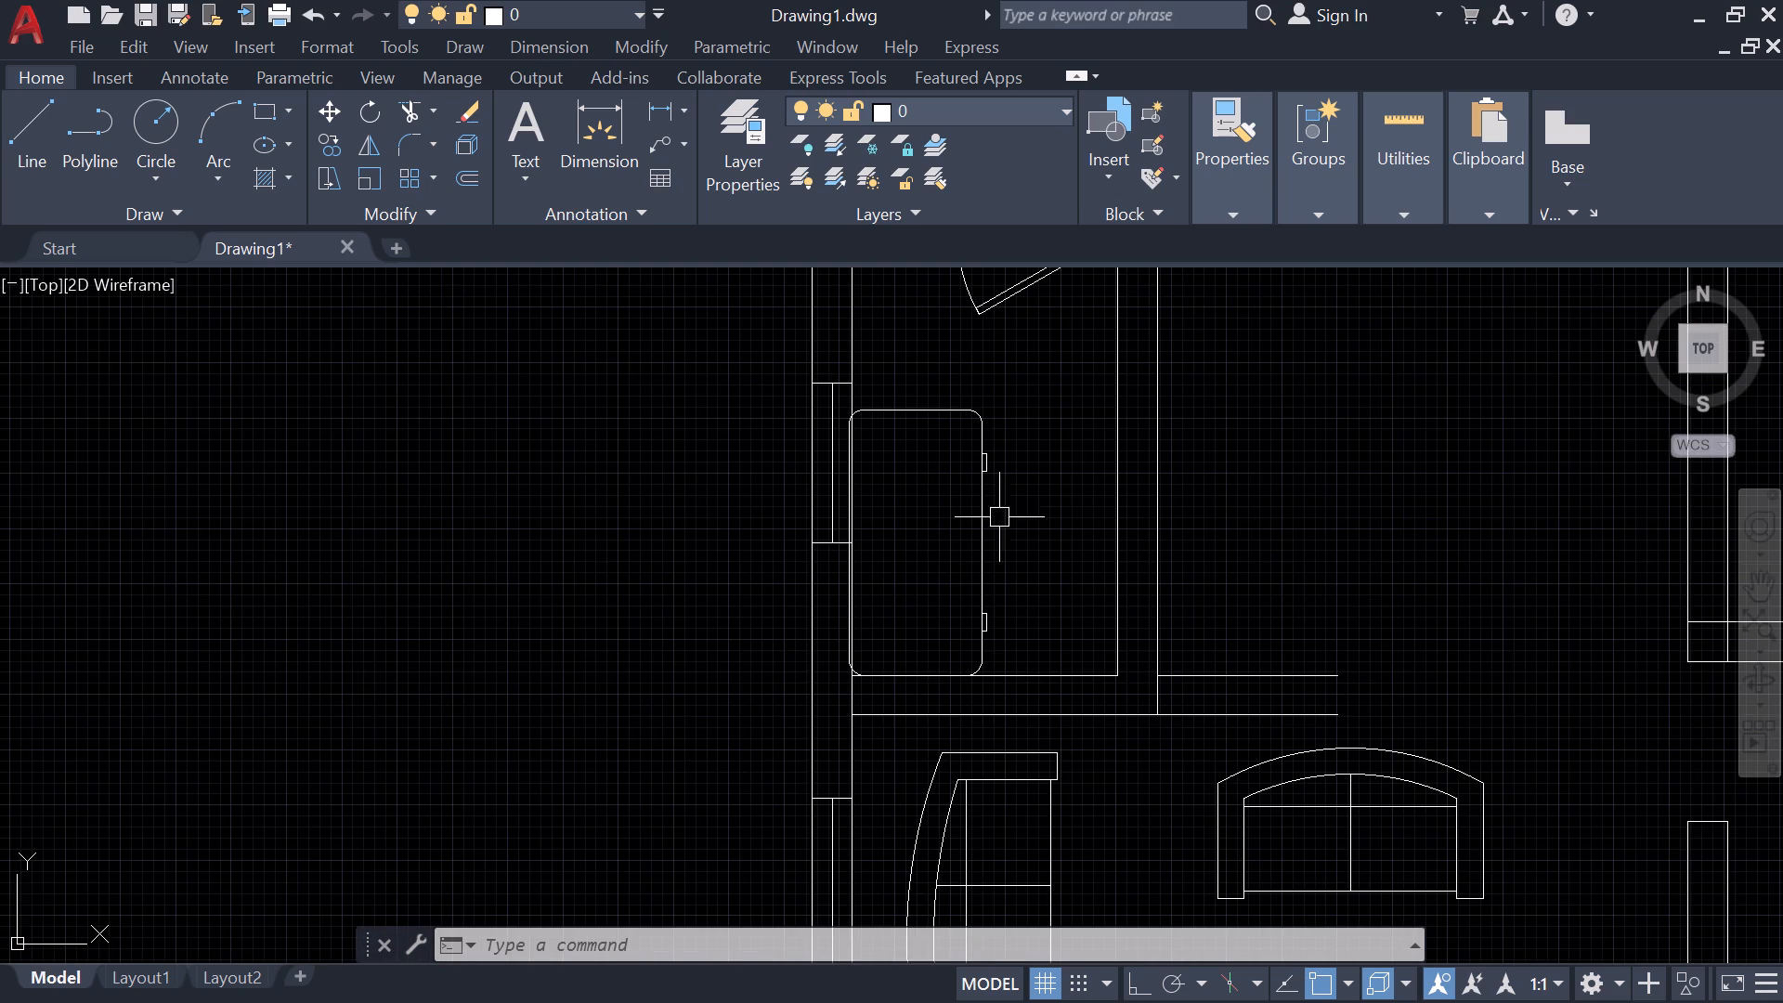
{"action": "left_click", "coordinate": [982, 518]}
{"action": "type", "text": "m"}
{"action": "key", "text": "space"}
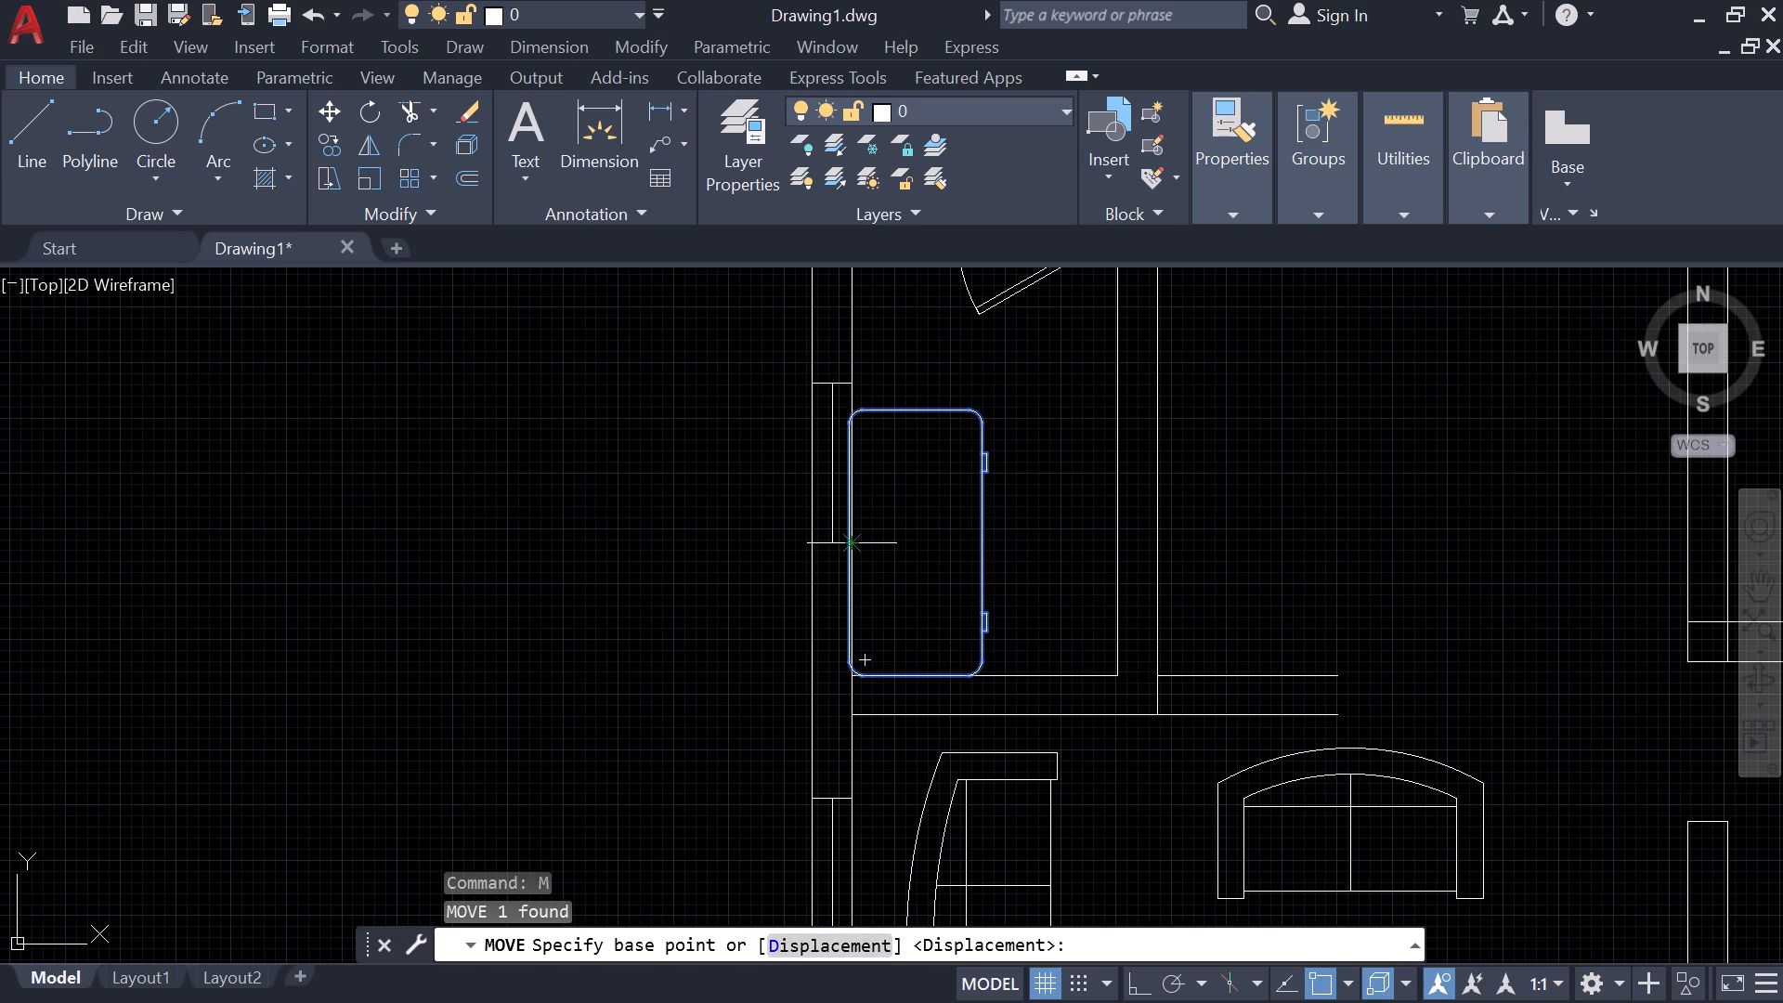
{"action": "scroll", "coordinate": [852, 545], "scroll_direction": "up", "scroll_amount": 6}
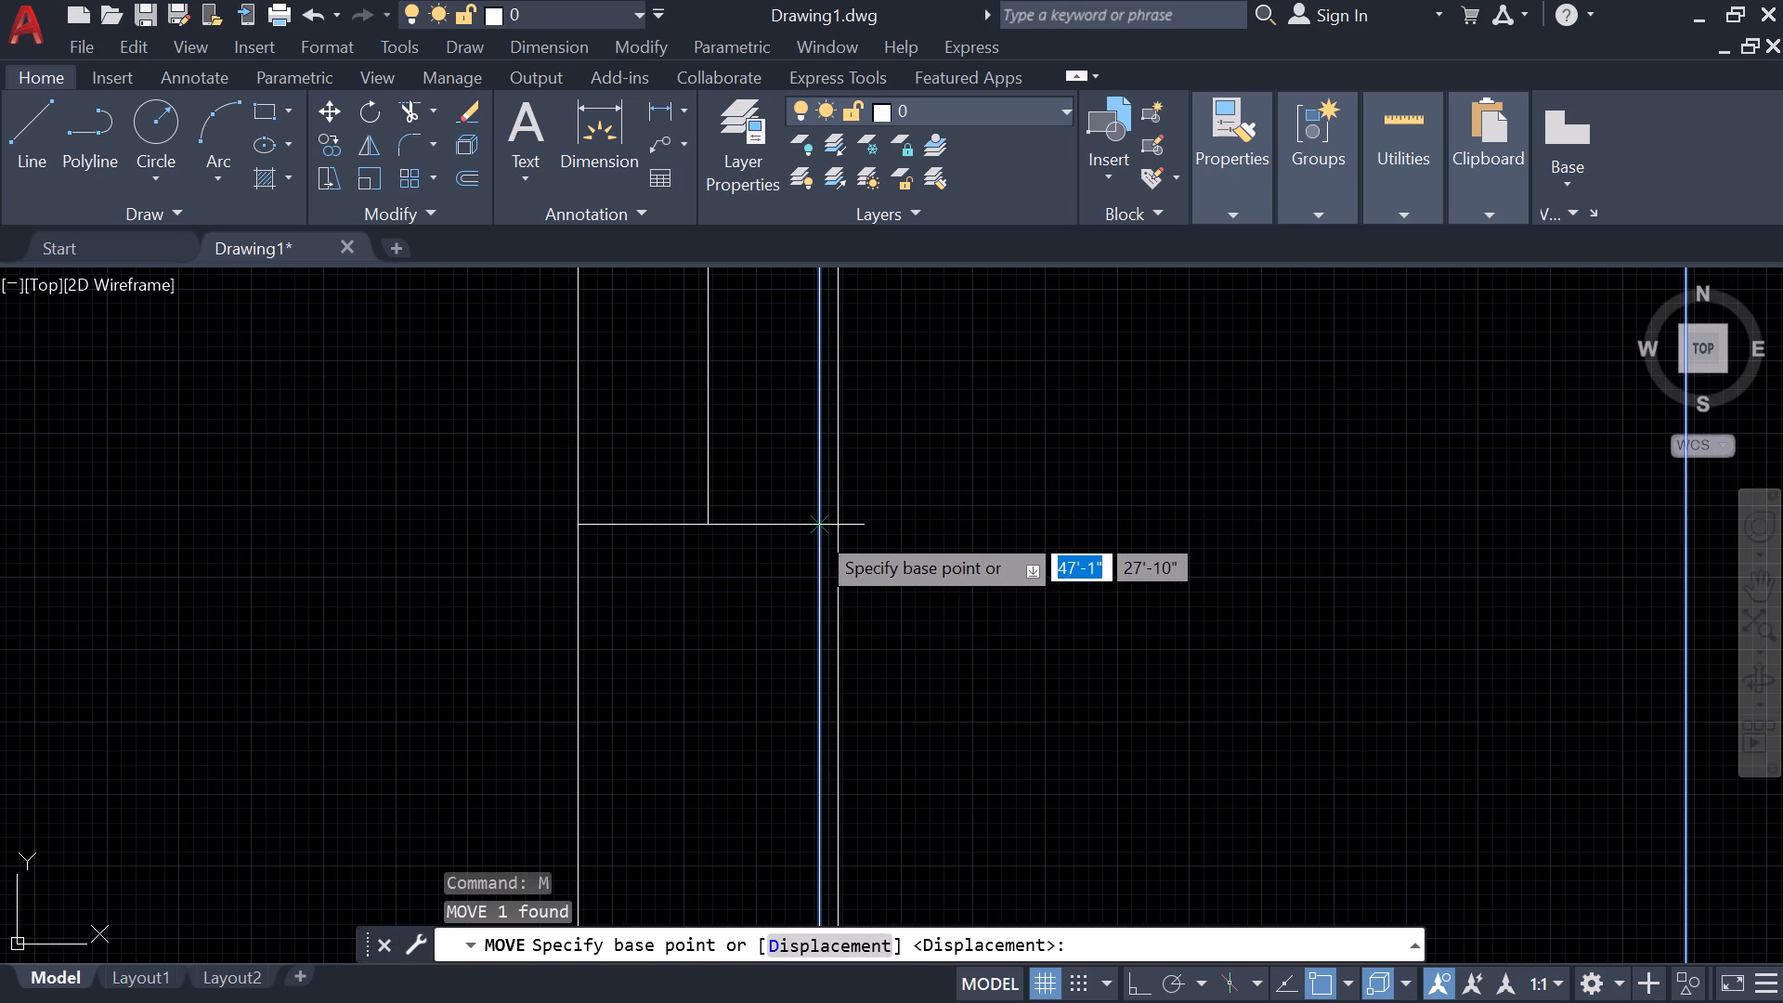
{"action": "left_click", "coordinate": [815, 530]}
{"action": "left_click", "coordinate": [834, 530]}
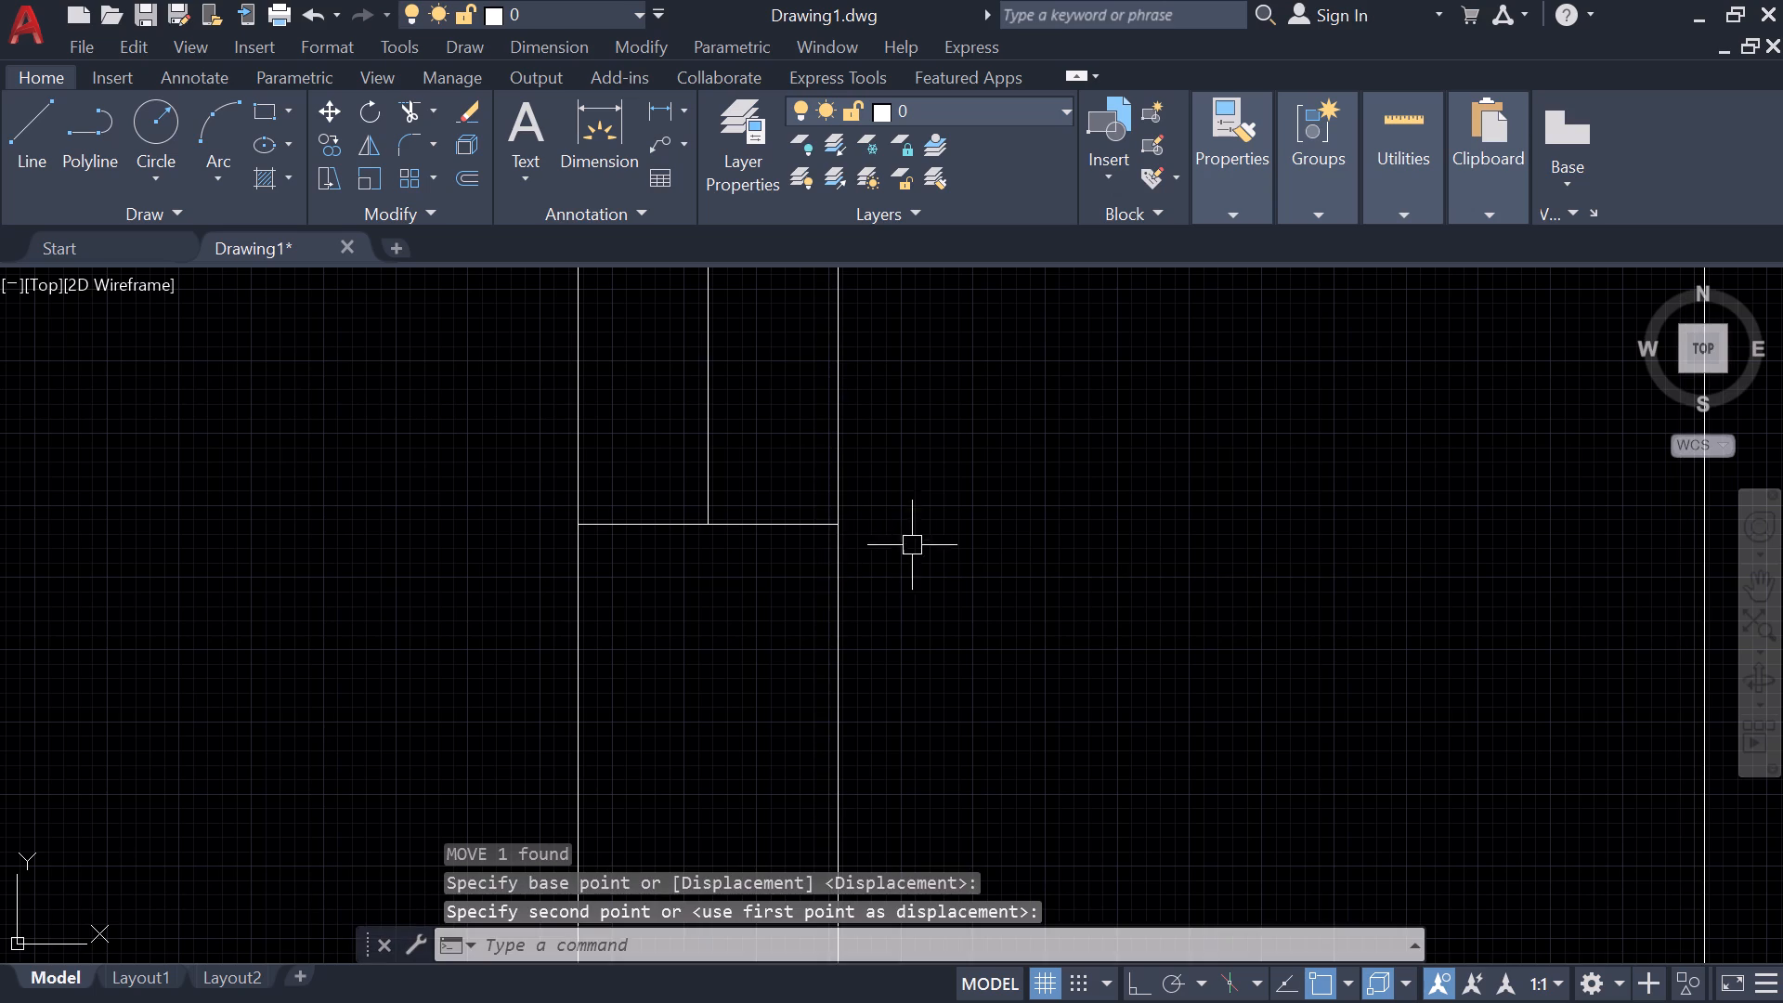
{"action": "scroll", "coordinate": [937, 555], "scroll_direction": "down", "scroll_amount": 3}
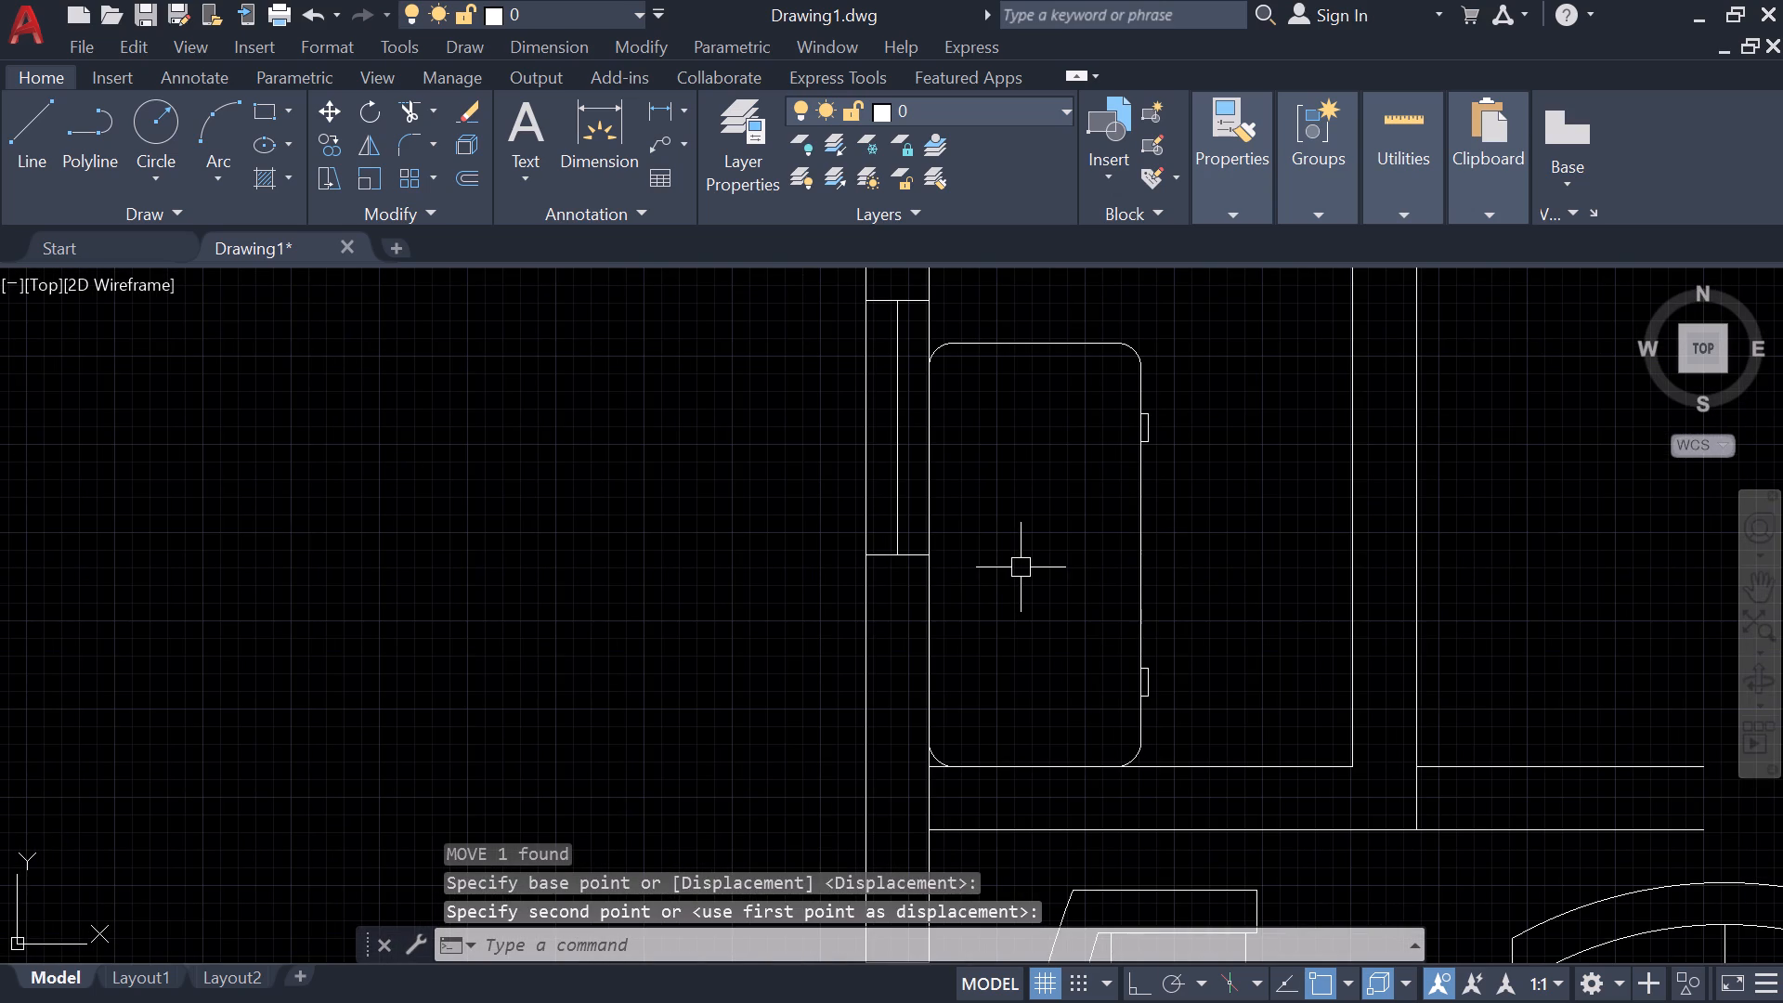
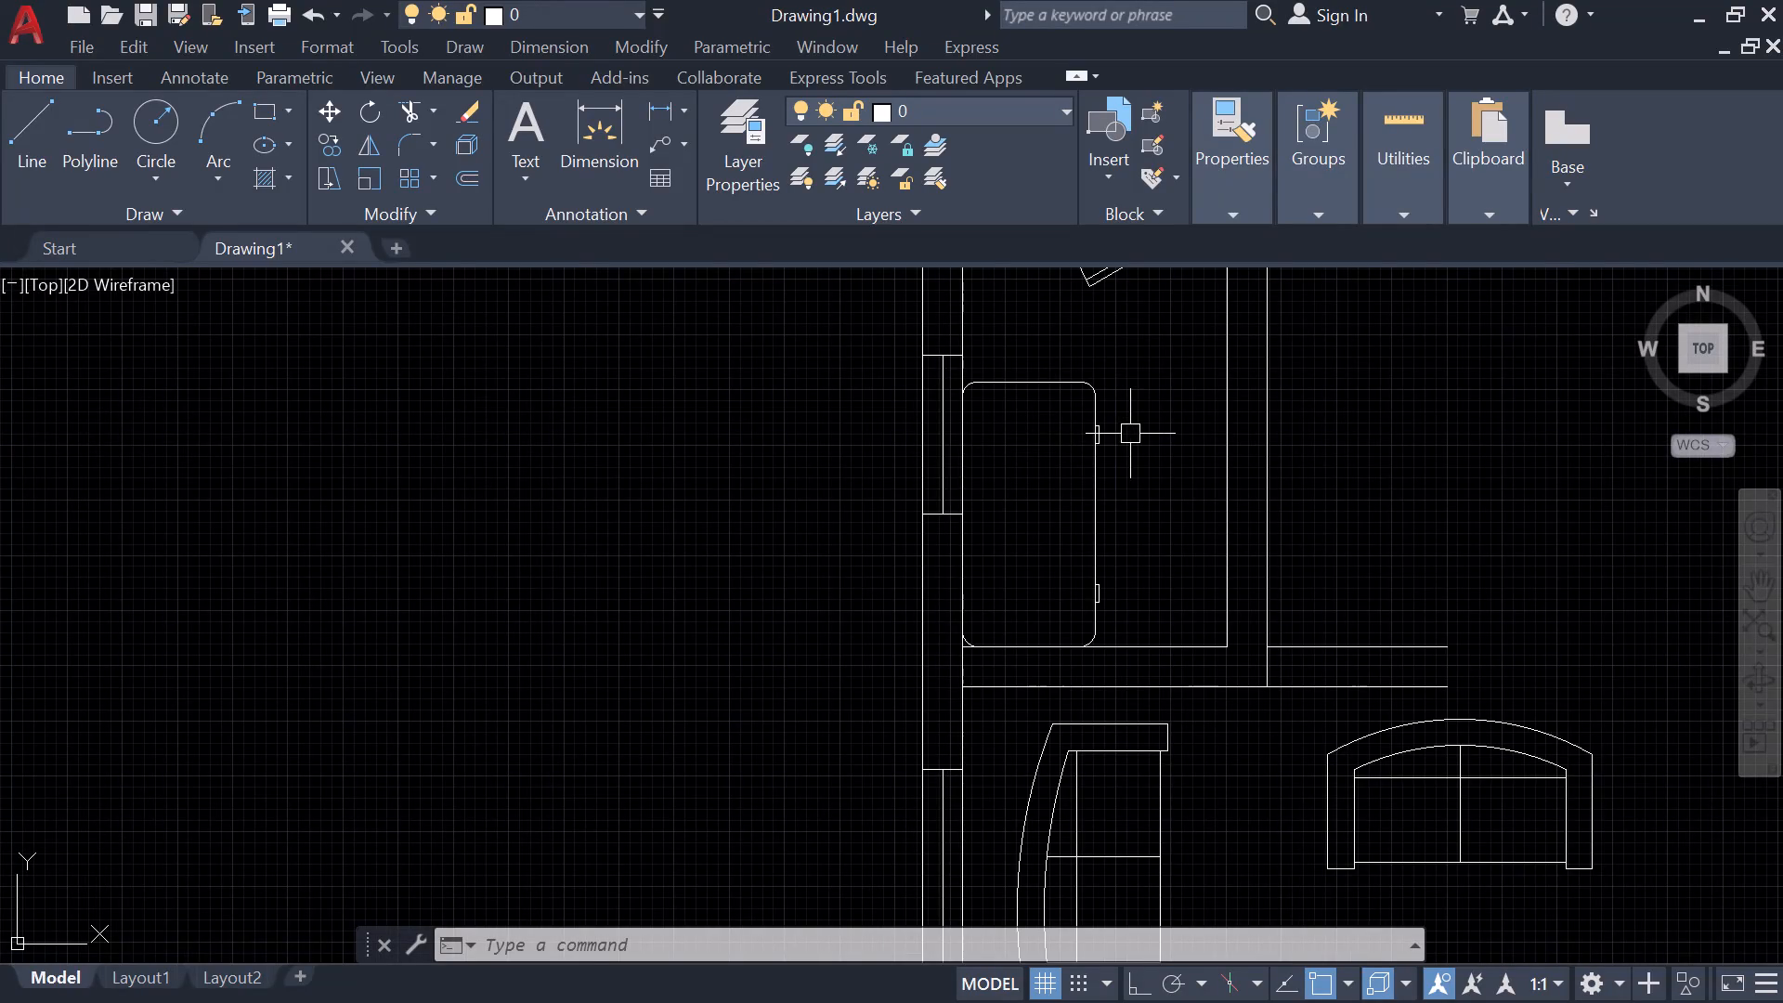
Rotate the long narrow cabinet block outside the plan 90° clockwise about its northeast corner.
{"action": "middle_click_drag", "start_coordinate": [1130, 434], "coordinate": [819, 620]}
{"action": "scroll", "coordinate": [819, 620], "scroll_direction": "down", "scroll_amount": 1}
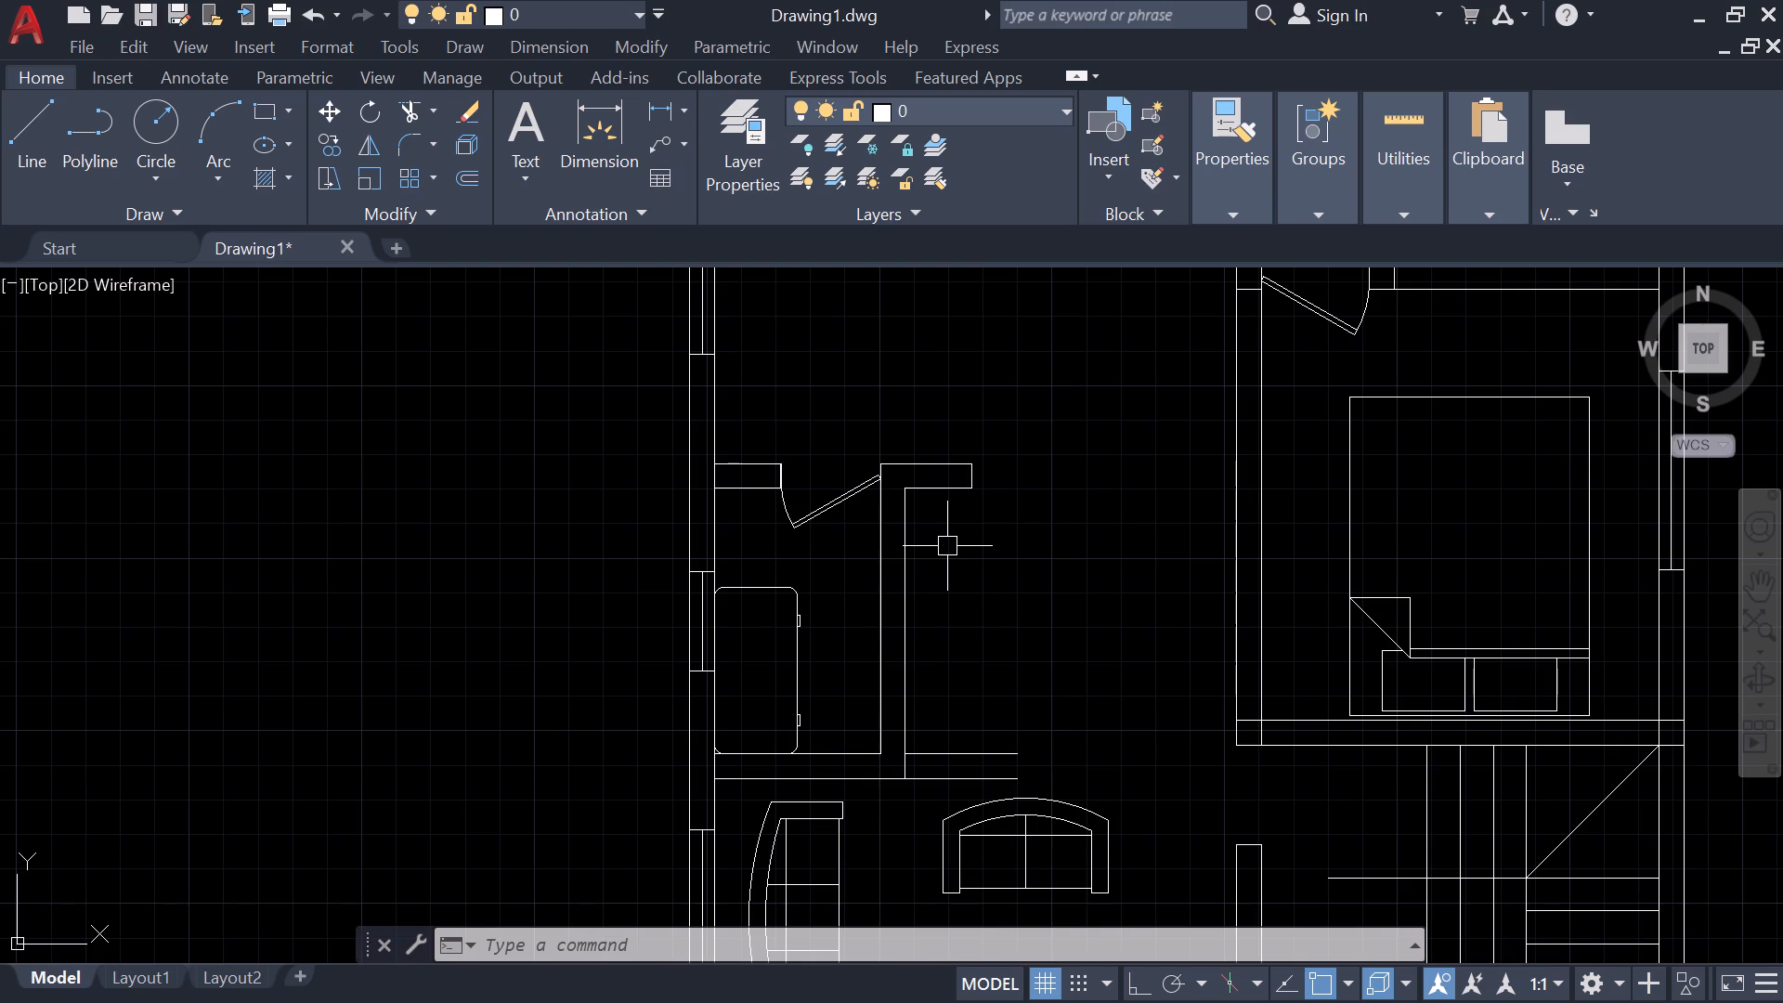
{"action": "scroll", "coordinate": [994, 522], "scroll_direction": "down", "scroll_amount": 1}
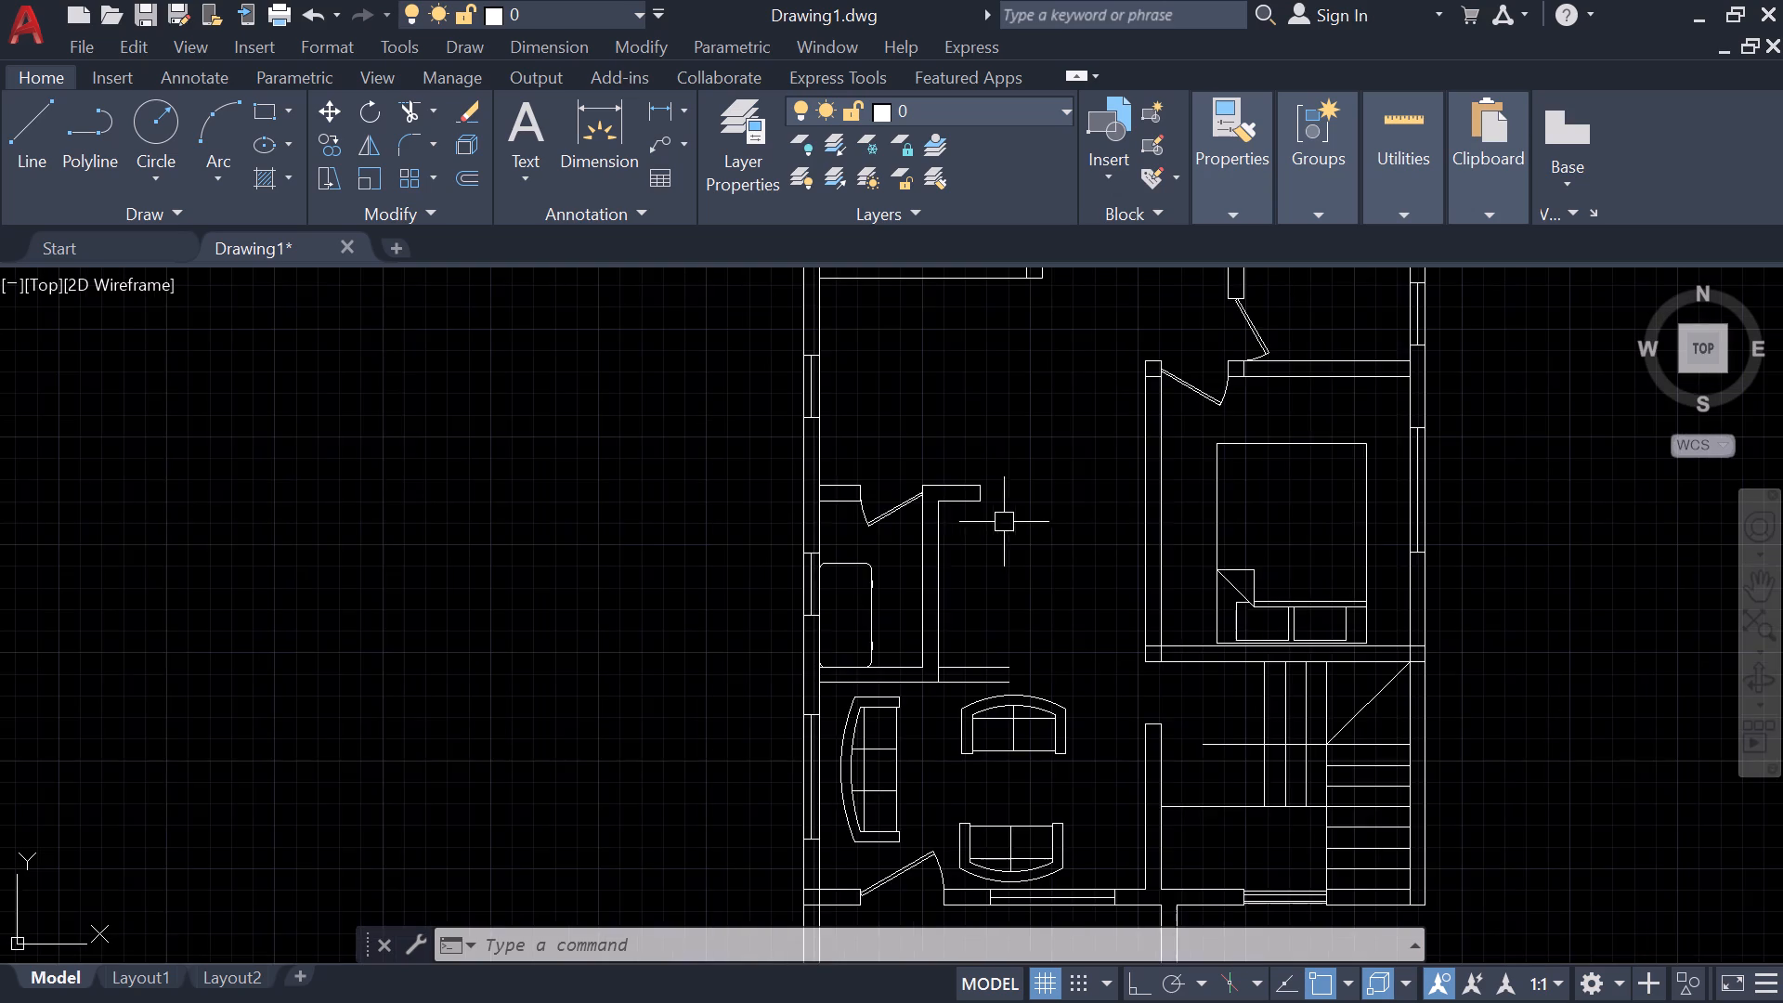
{"action": "scroll", "coordinate": [1031, 514], "scroll_direction": "down", "scroll_amount": 1}
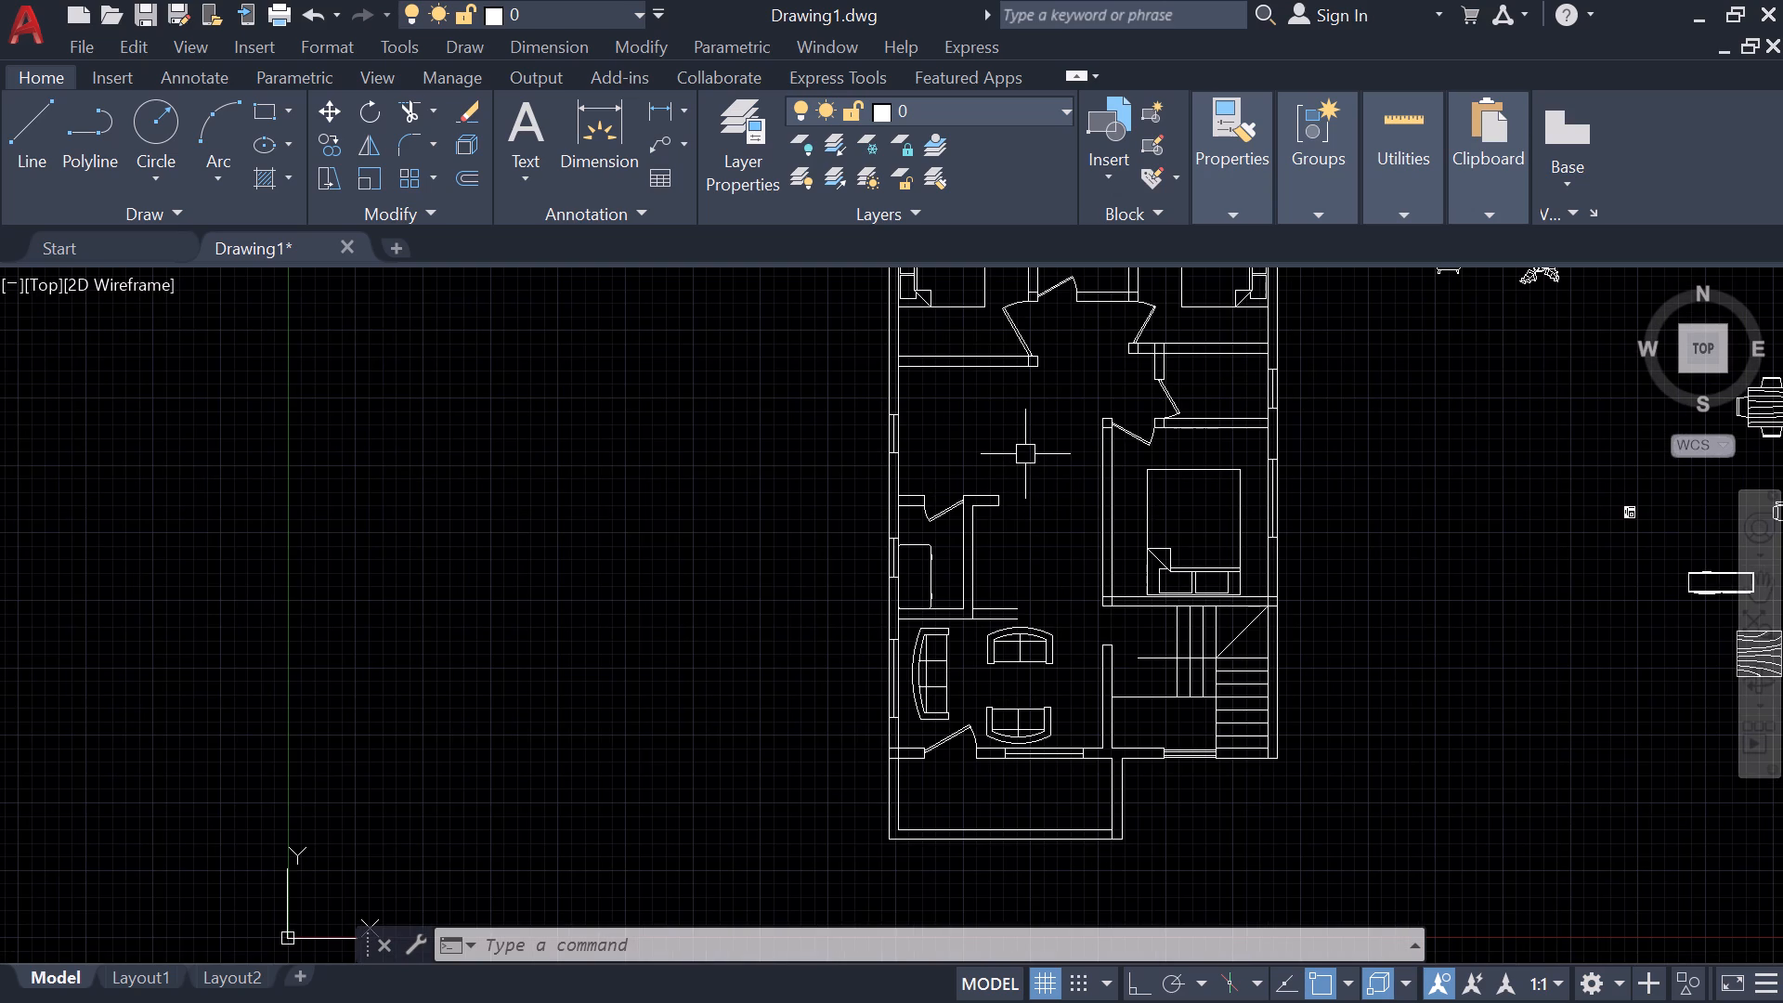
{"action": "scroll", "coordinate": [1058, 455], "scroll_direction": "down", "scroll_amount": 1}
{"action": "scroll", "coordinate": [1441, 509], "scroll_direction": "up", "scroll_amount": 2}
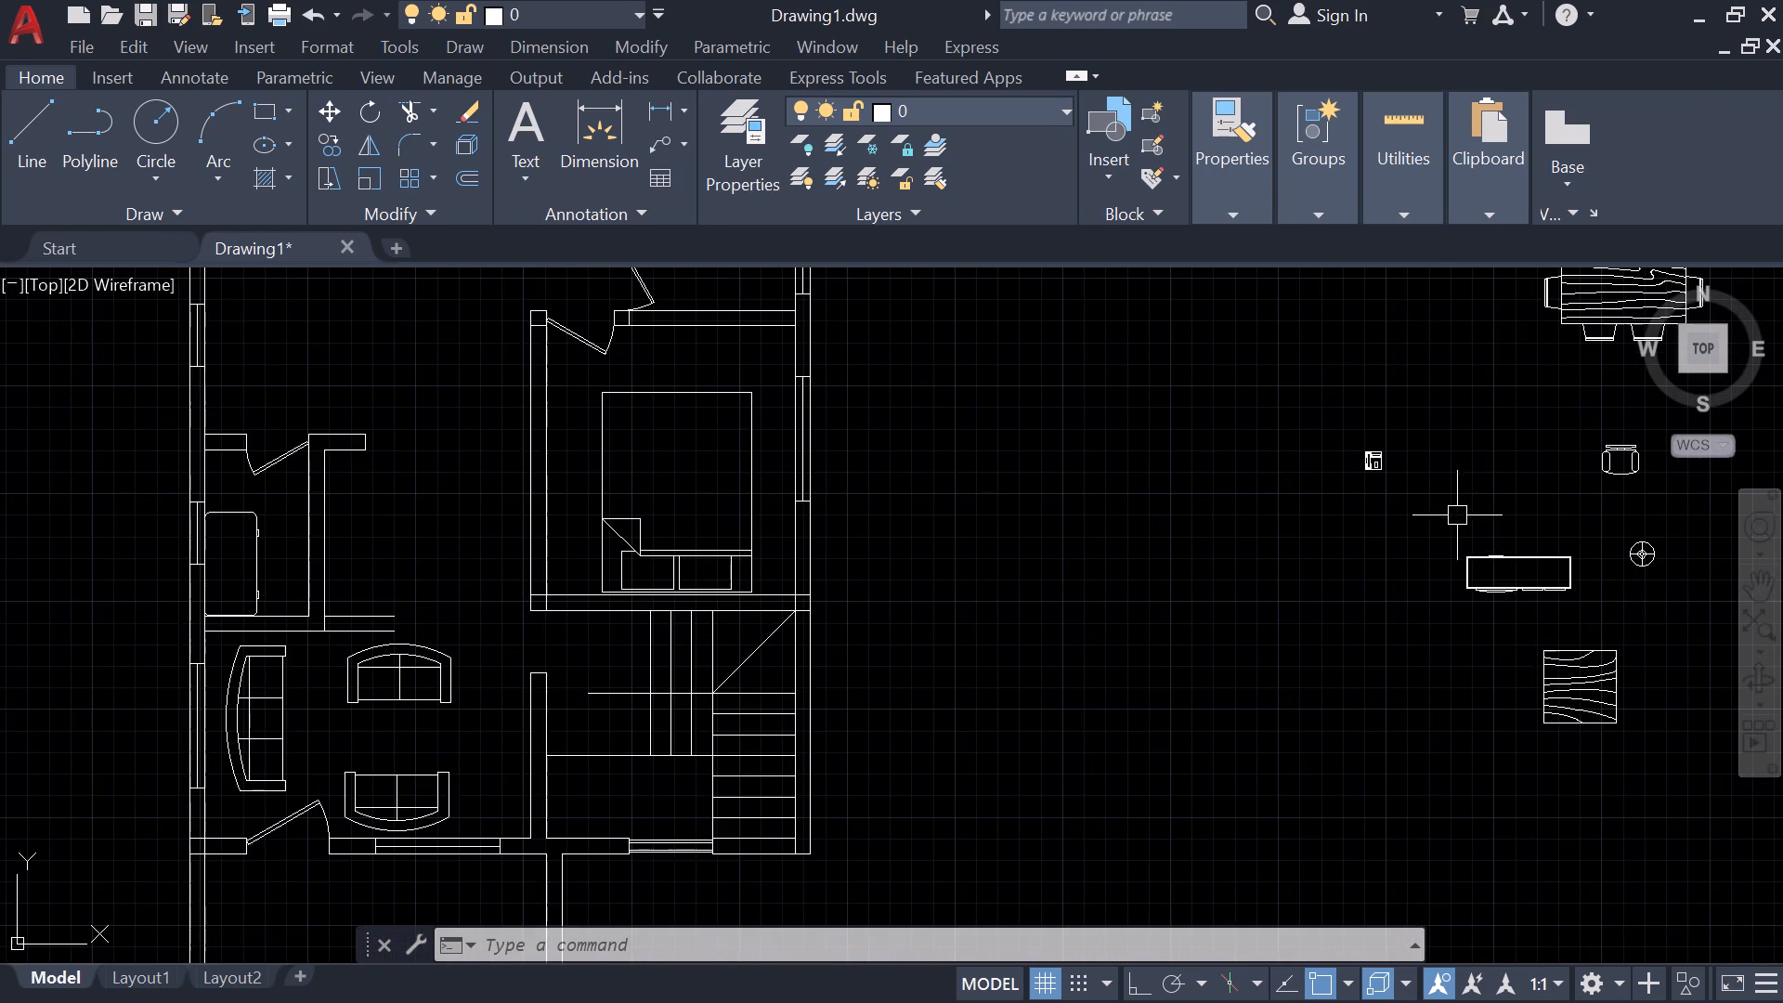
{"action": "left_click", "coordinate": [1557, 614]}
{"action": "left_click", "coordinate": [1524, 564]}
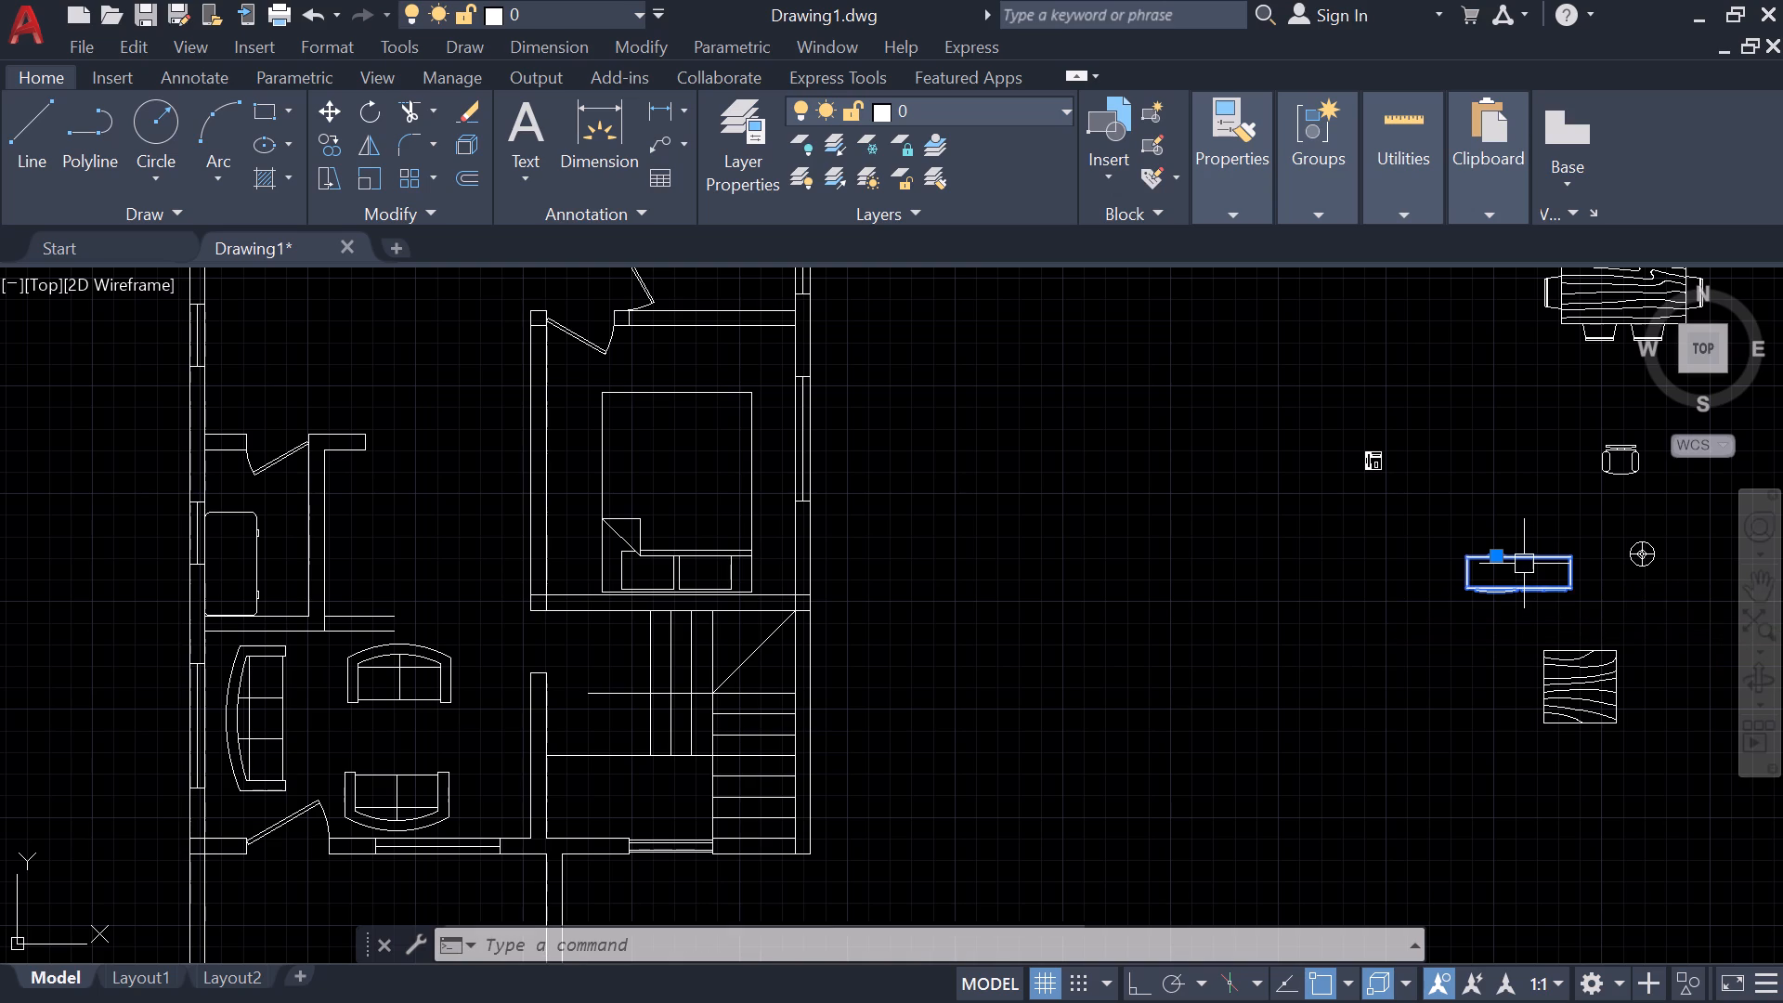
{"action": "type", "text": "ro"}
{"action": "key", "text": "Return"}
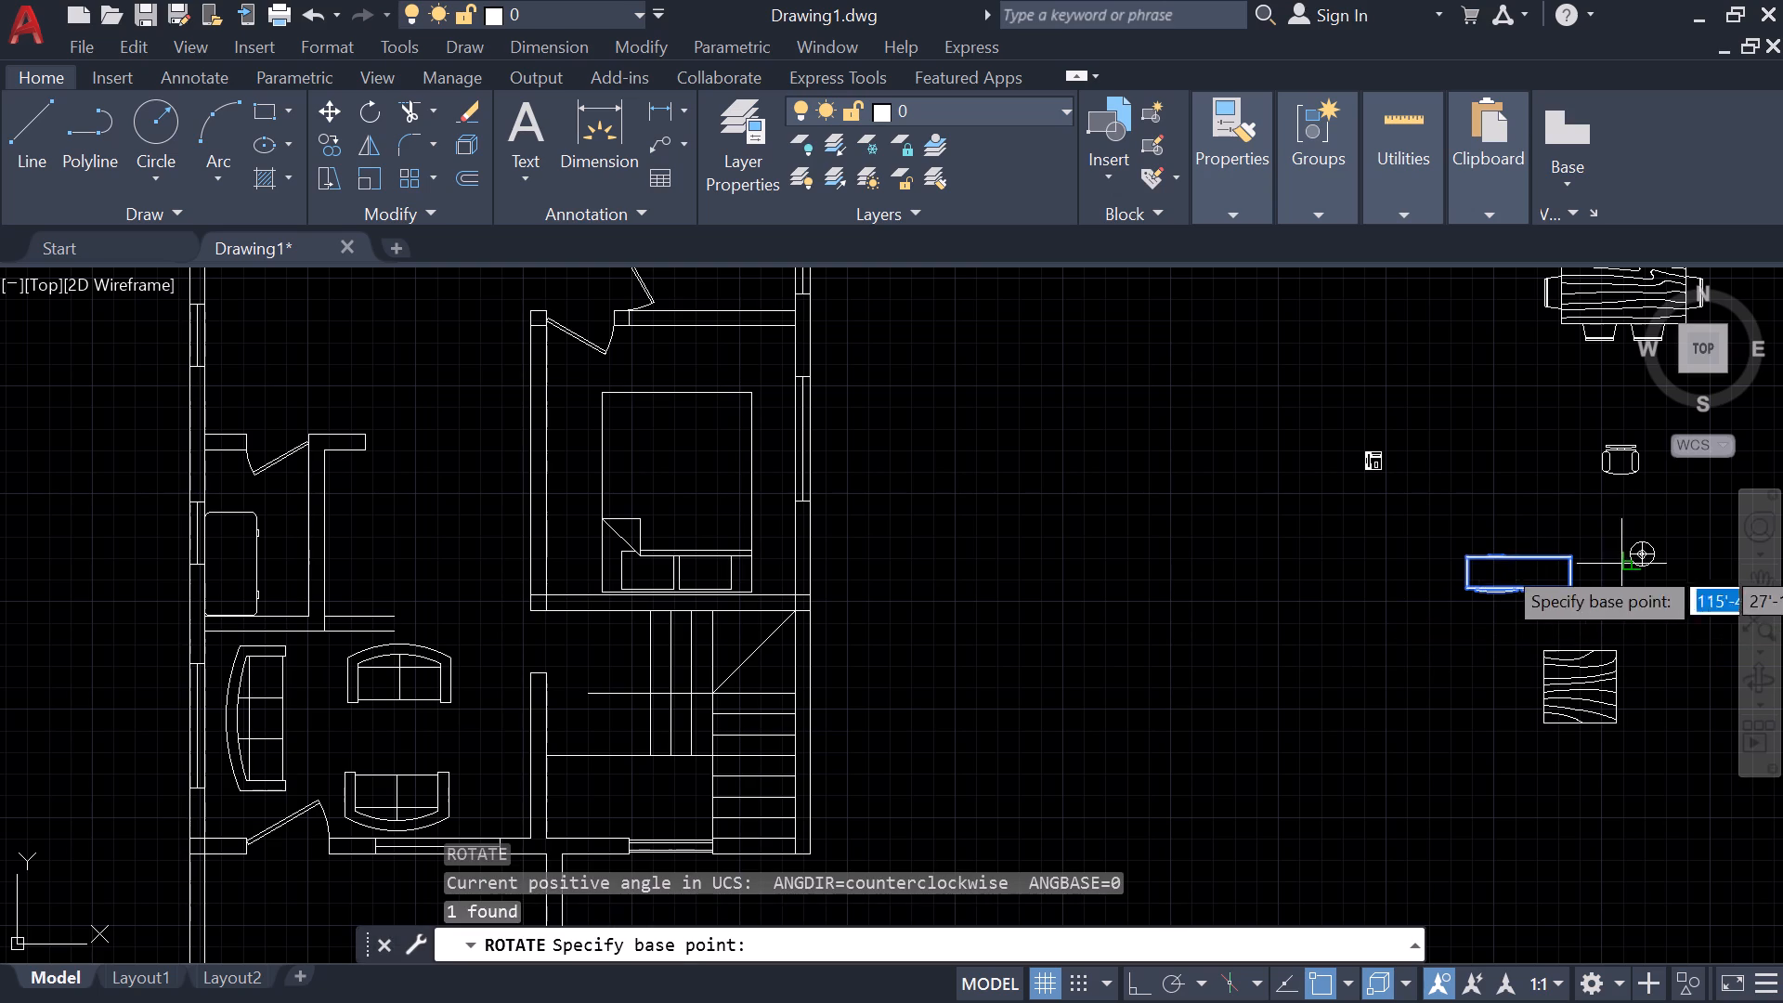
{"action": "left_click", "coordinate": [1578, 553]}
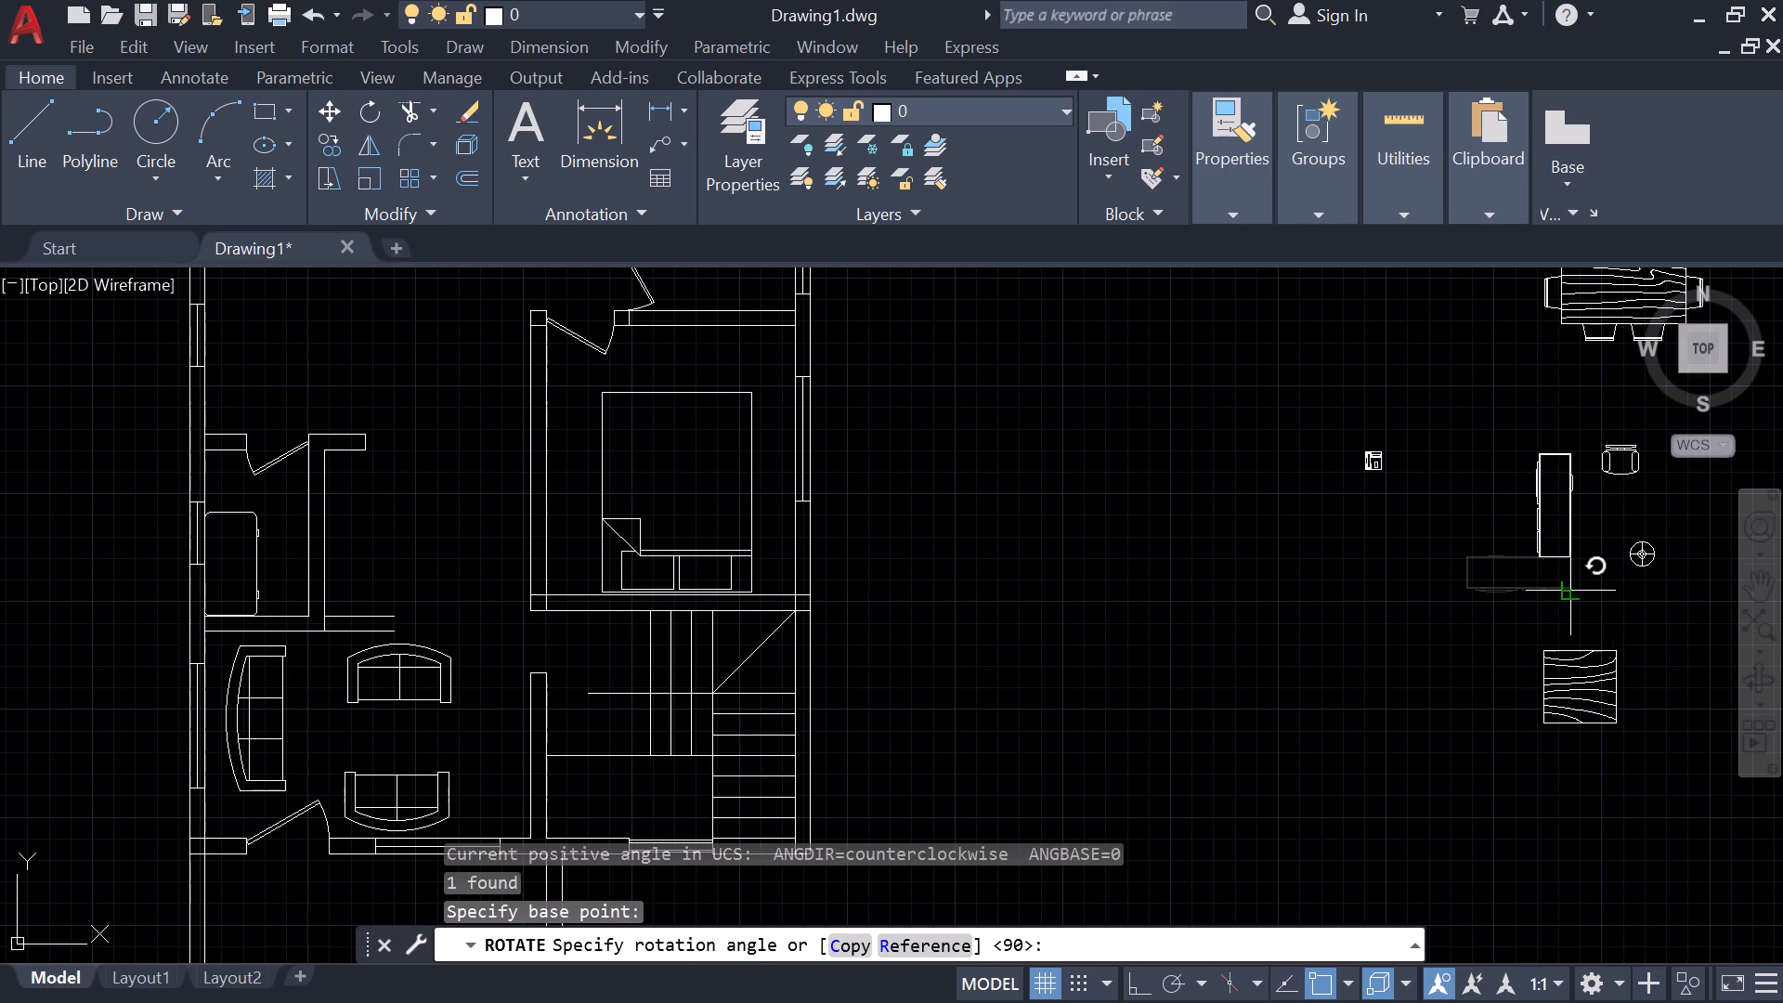
{"action": "left_click", "coordinate": [1578, 590]}
Move the rotated cabinet block from outside the plan into the living room, between the sofas and the stair wall.
{"action": "left_click", "coordinate": [1586, 564]}
{"action": "left_click", "coordinate": [1533, 544]}
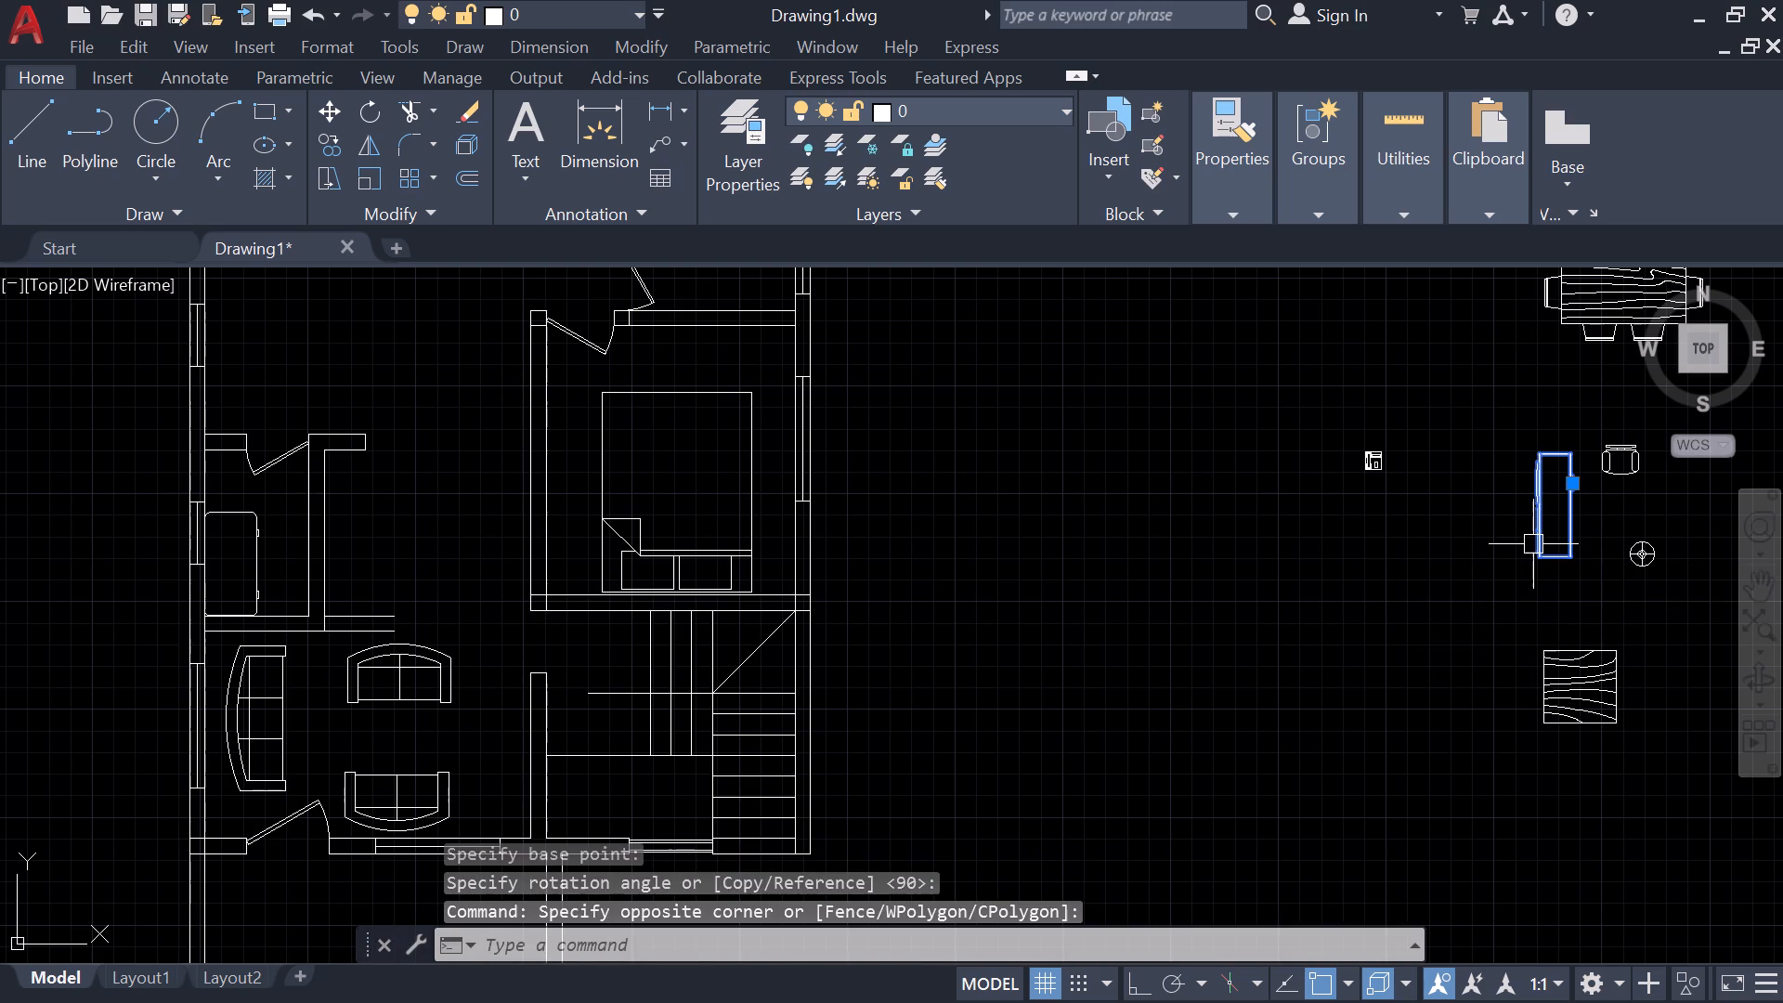
{"action": "type", "text": "m"}
{"action": "key", "text": "space"}
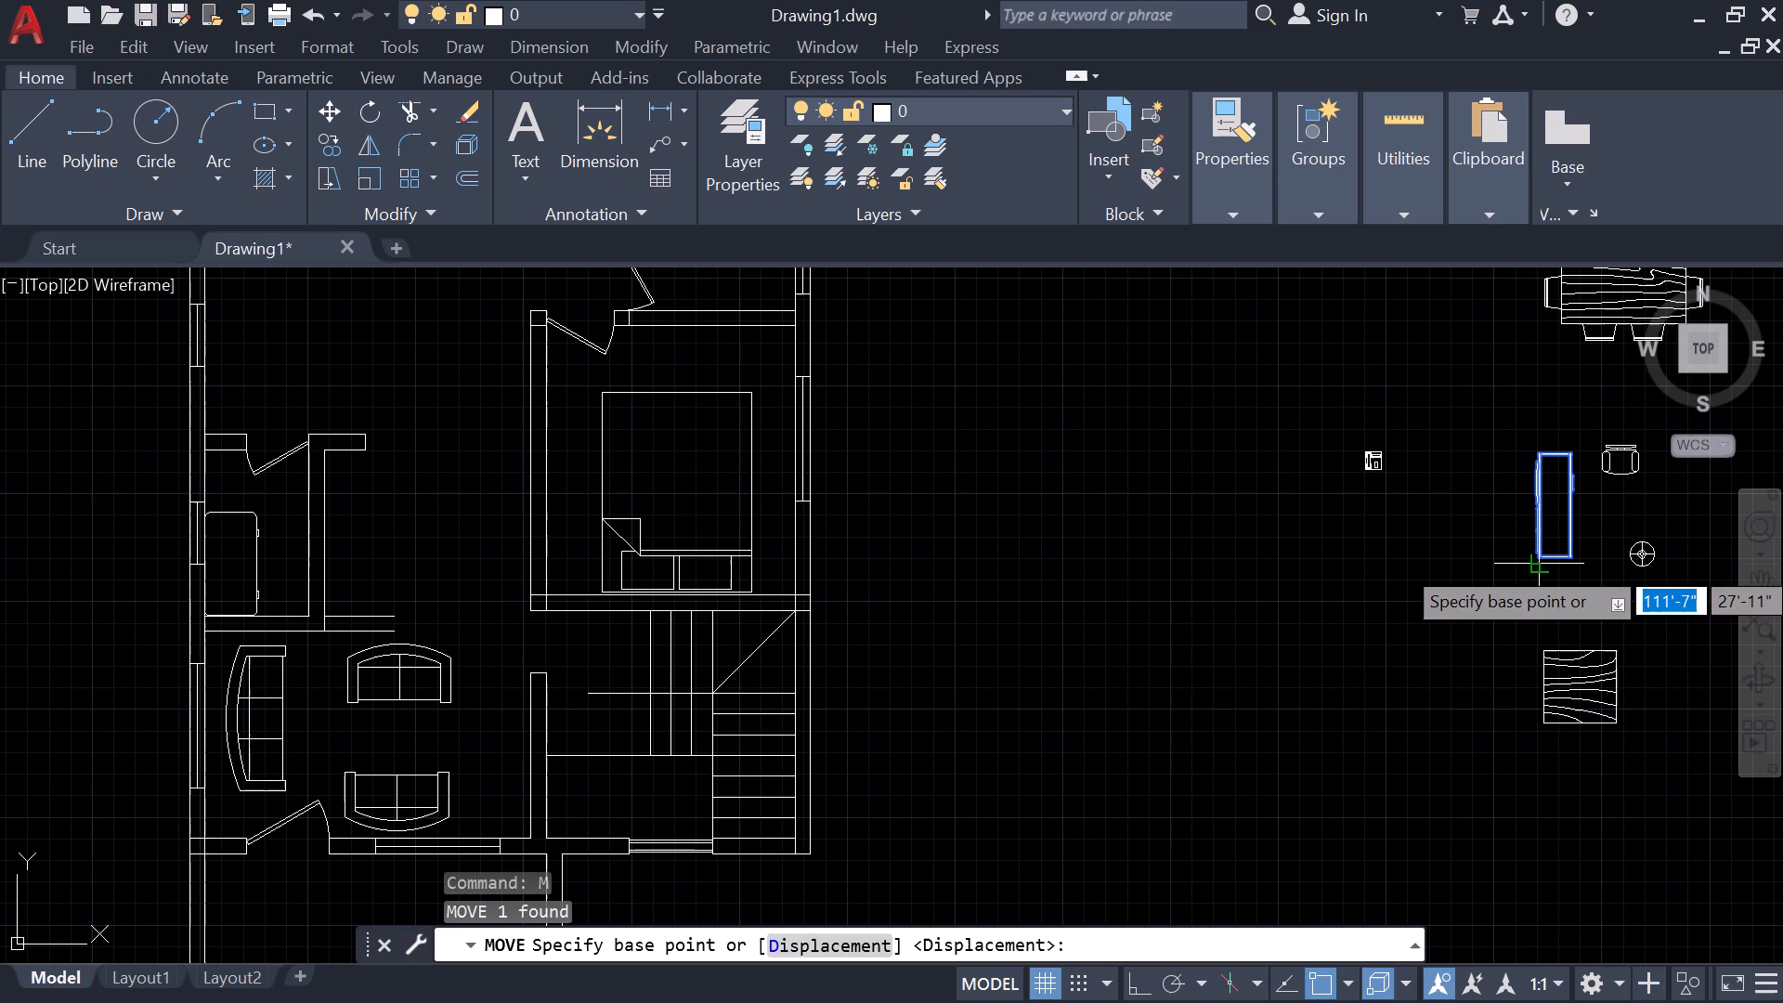
{"action": "left_click", "coordinate": [1539, 557]}
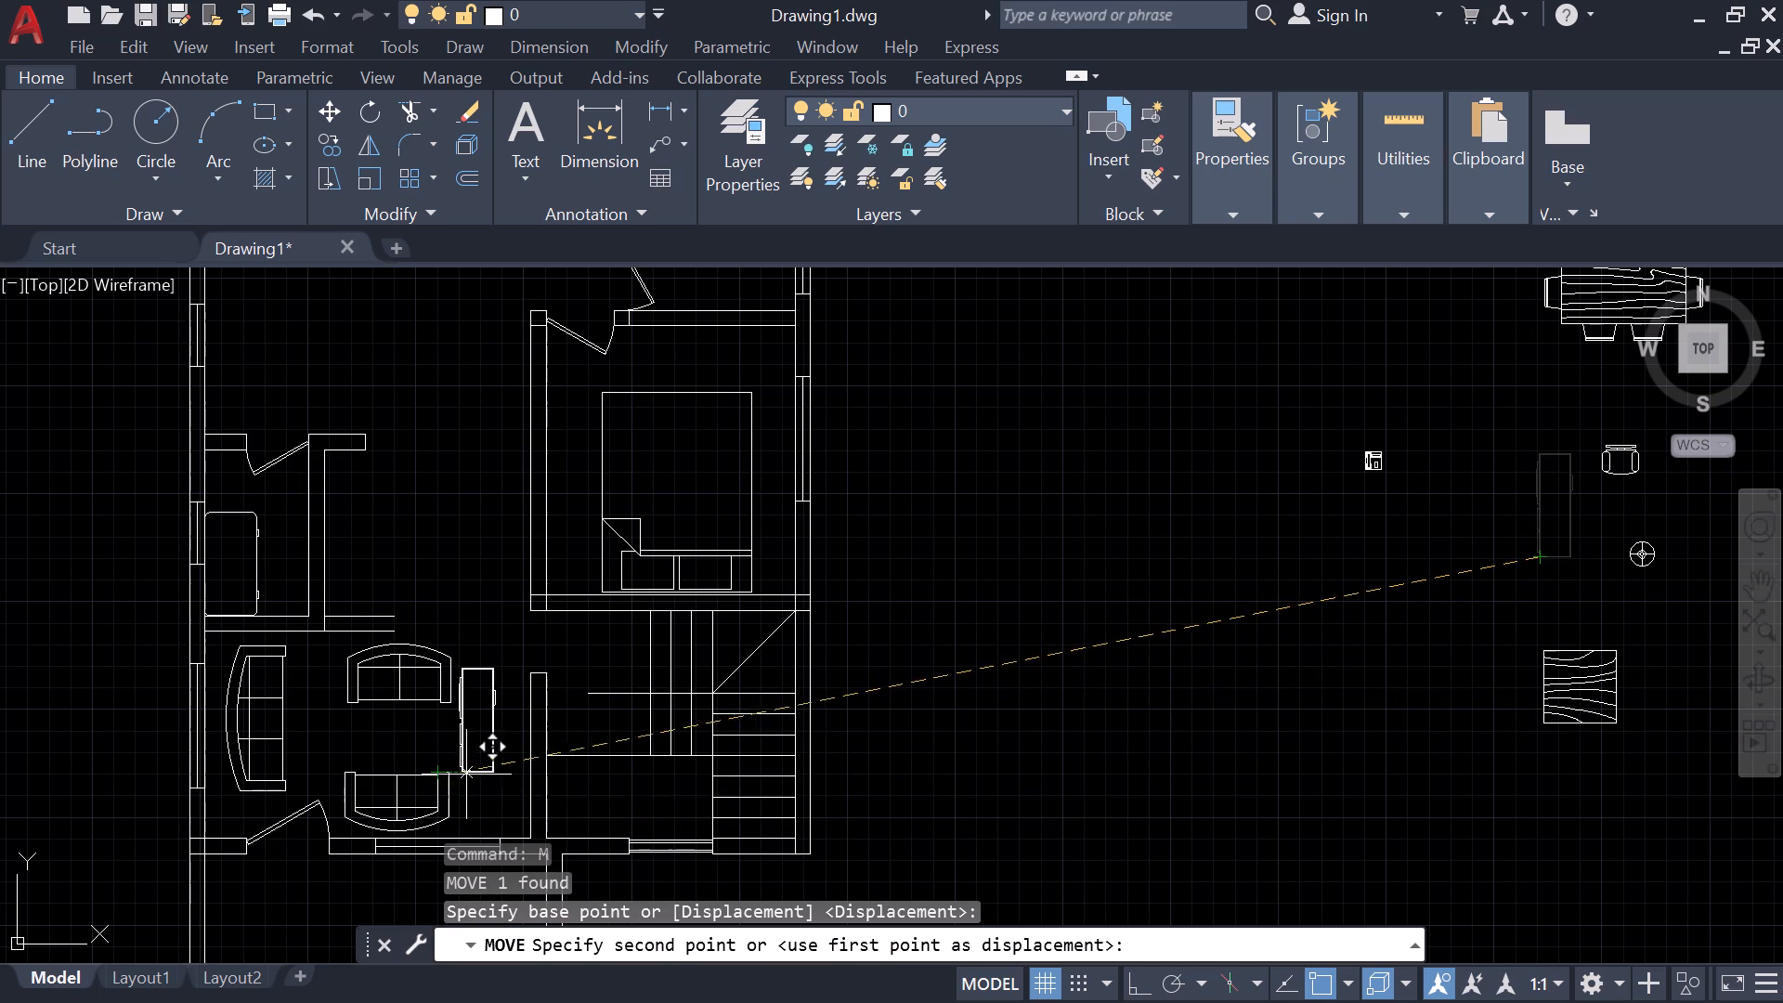
{"action": "left_click", "coordinate": [482, 778]}
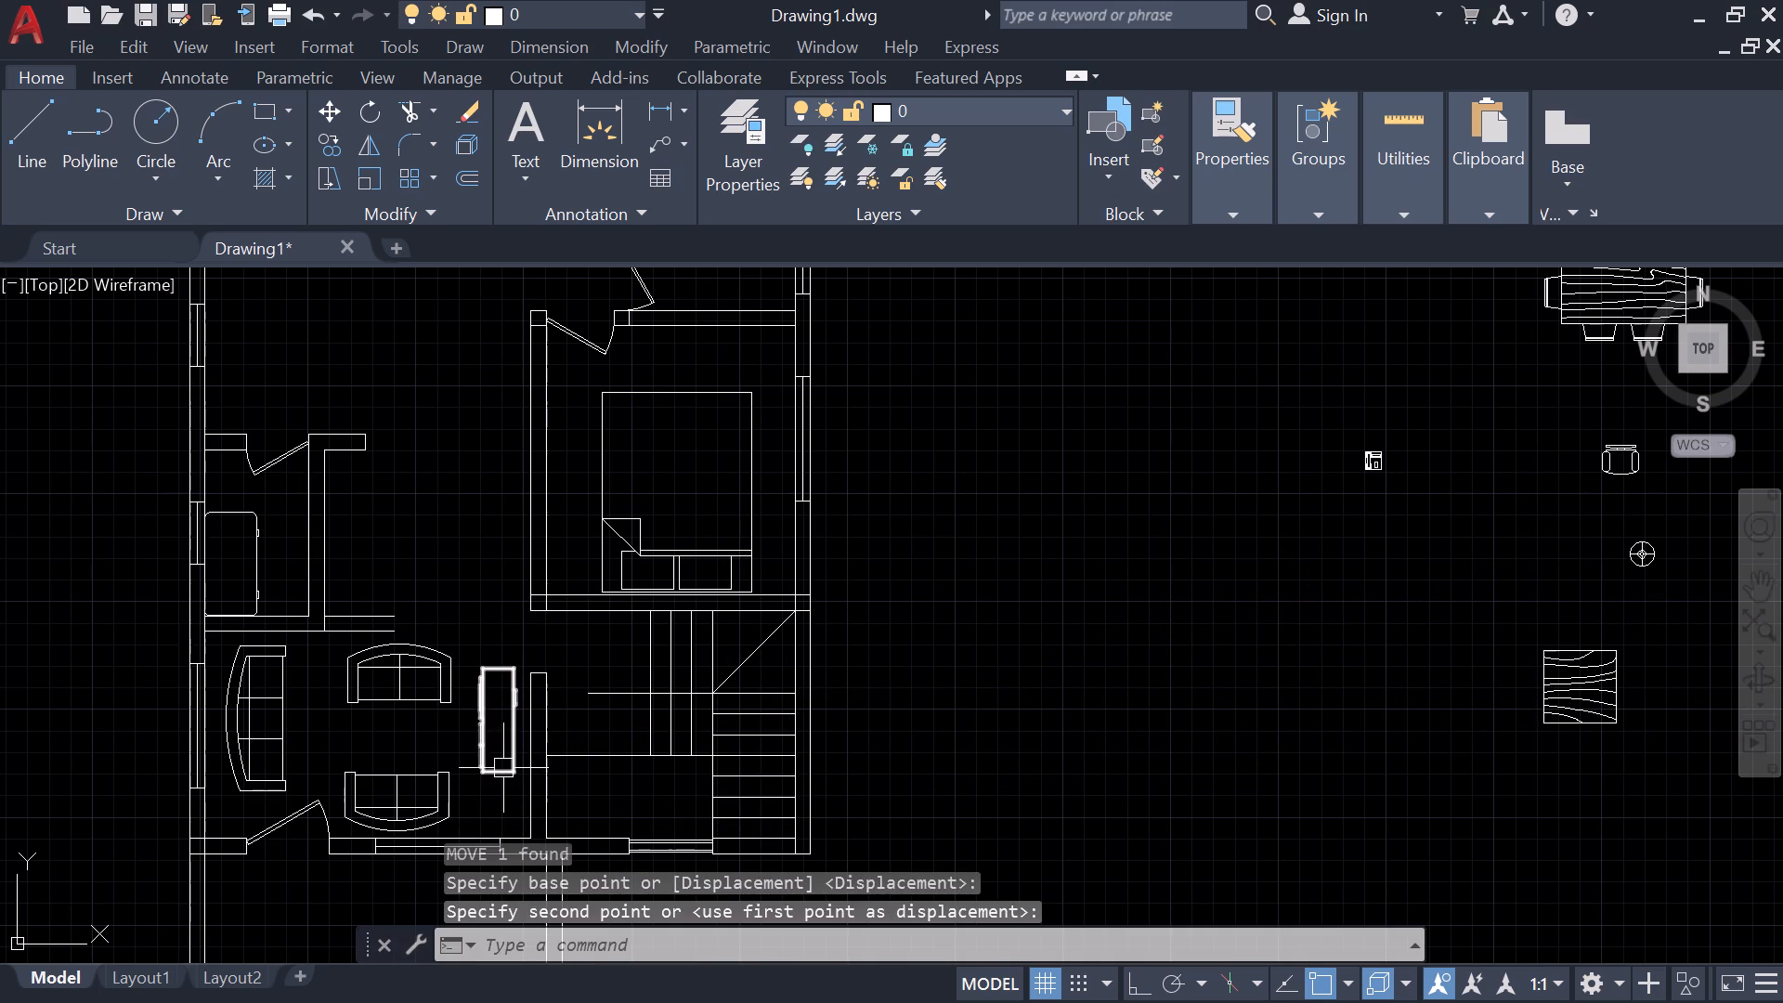
Move the cabinet block east in the living room, closer to the stair wall.
{"action": "left_click", "coordinate": [506, 768]}
{"action": "type", "text": "m"}
{"action": "key", "text": "space"}
{"action": "scroll", "coordinate": [511, 734], "scroll_direction": "up", "scroll_amount": 5}
{"action": "left_click", "coordinate": [532, 697]}
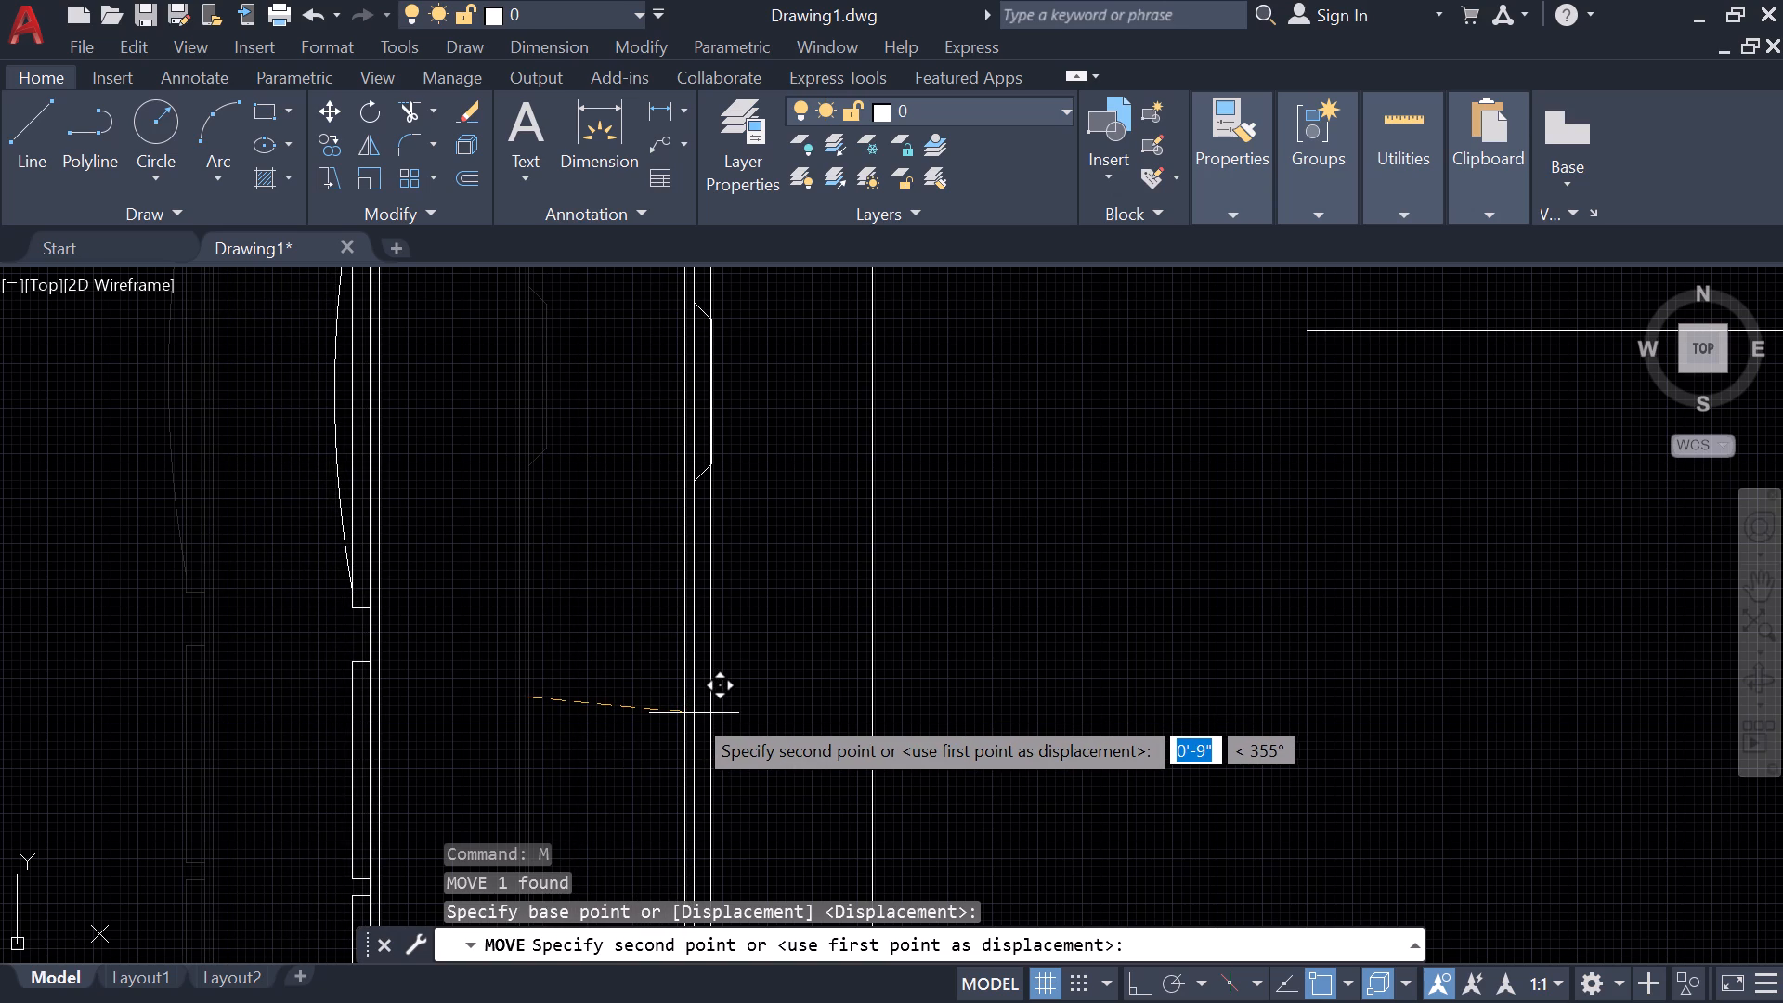
{"action": "left_click", "coordinate": [678, 713]}
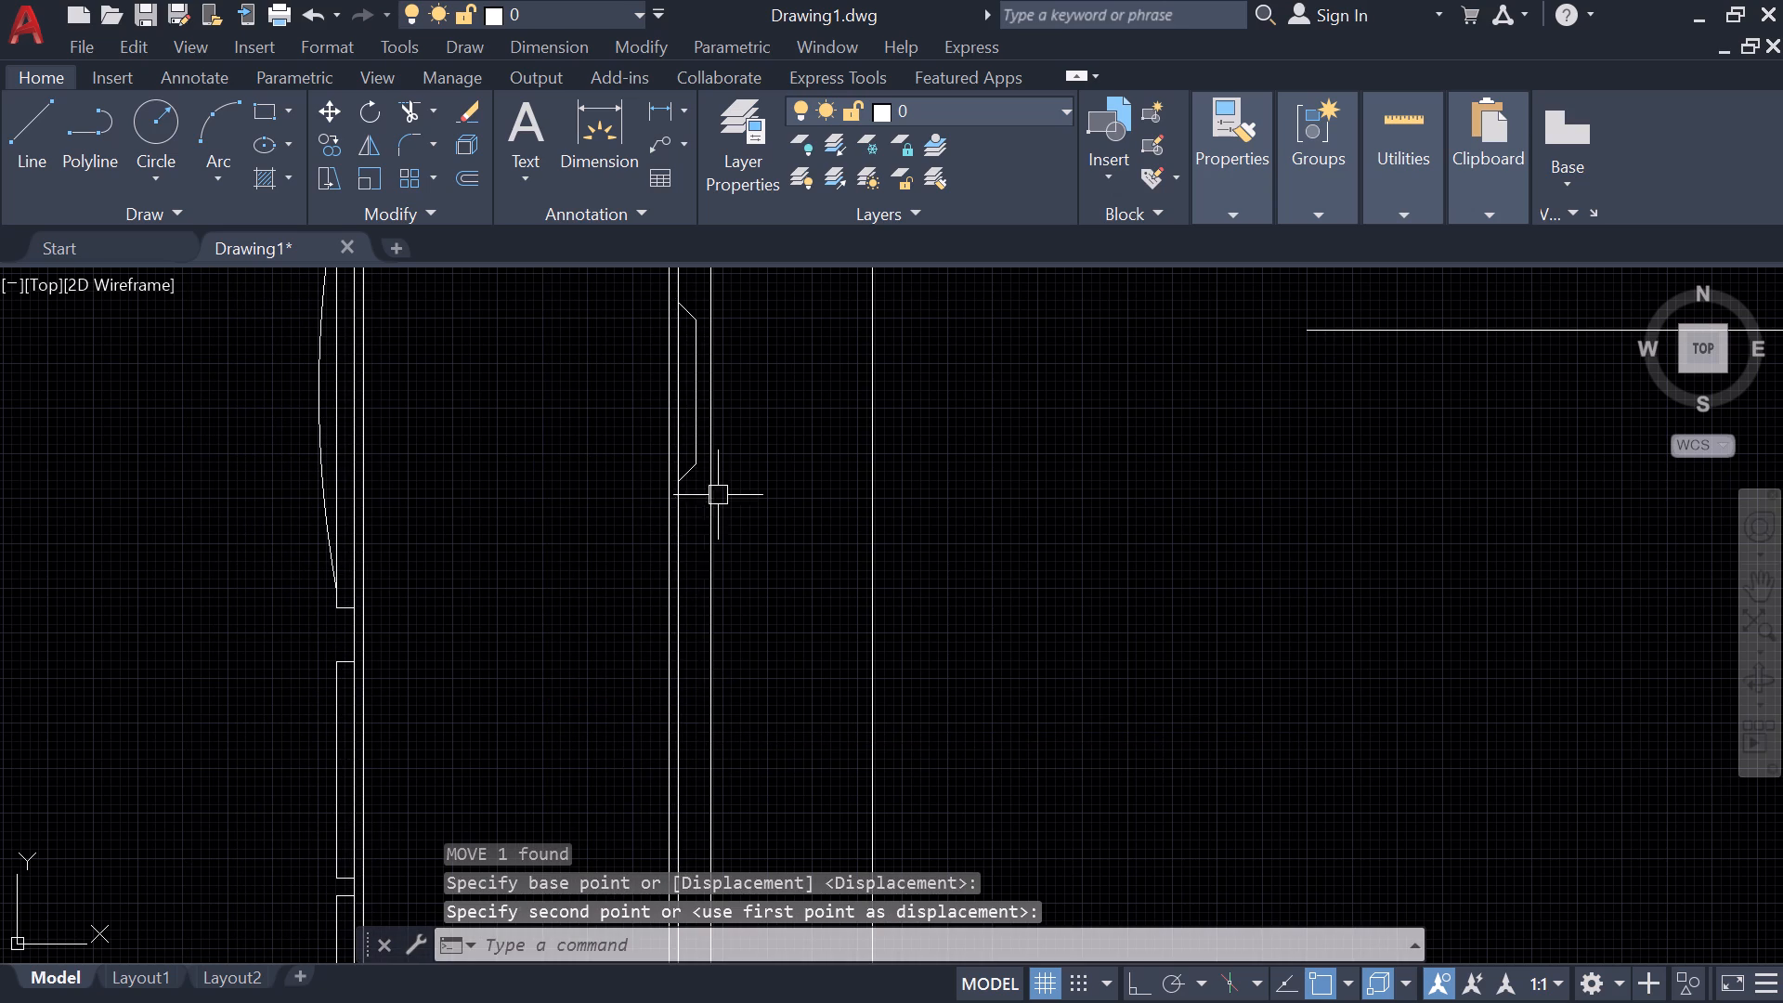
Move the cabinet block slightly further east so its rear projection meets the stair wall's west face.
{"action": "type", "text": "m"}
{"action": "key", "text": "space"}
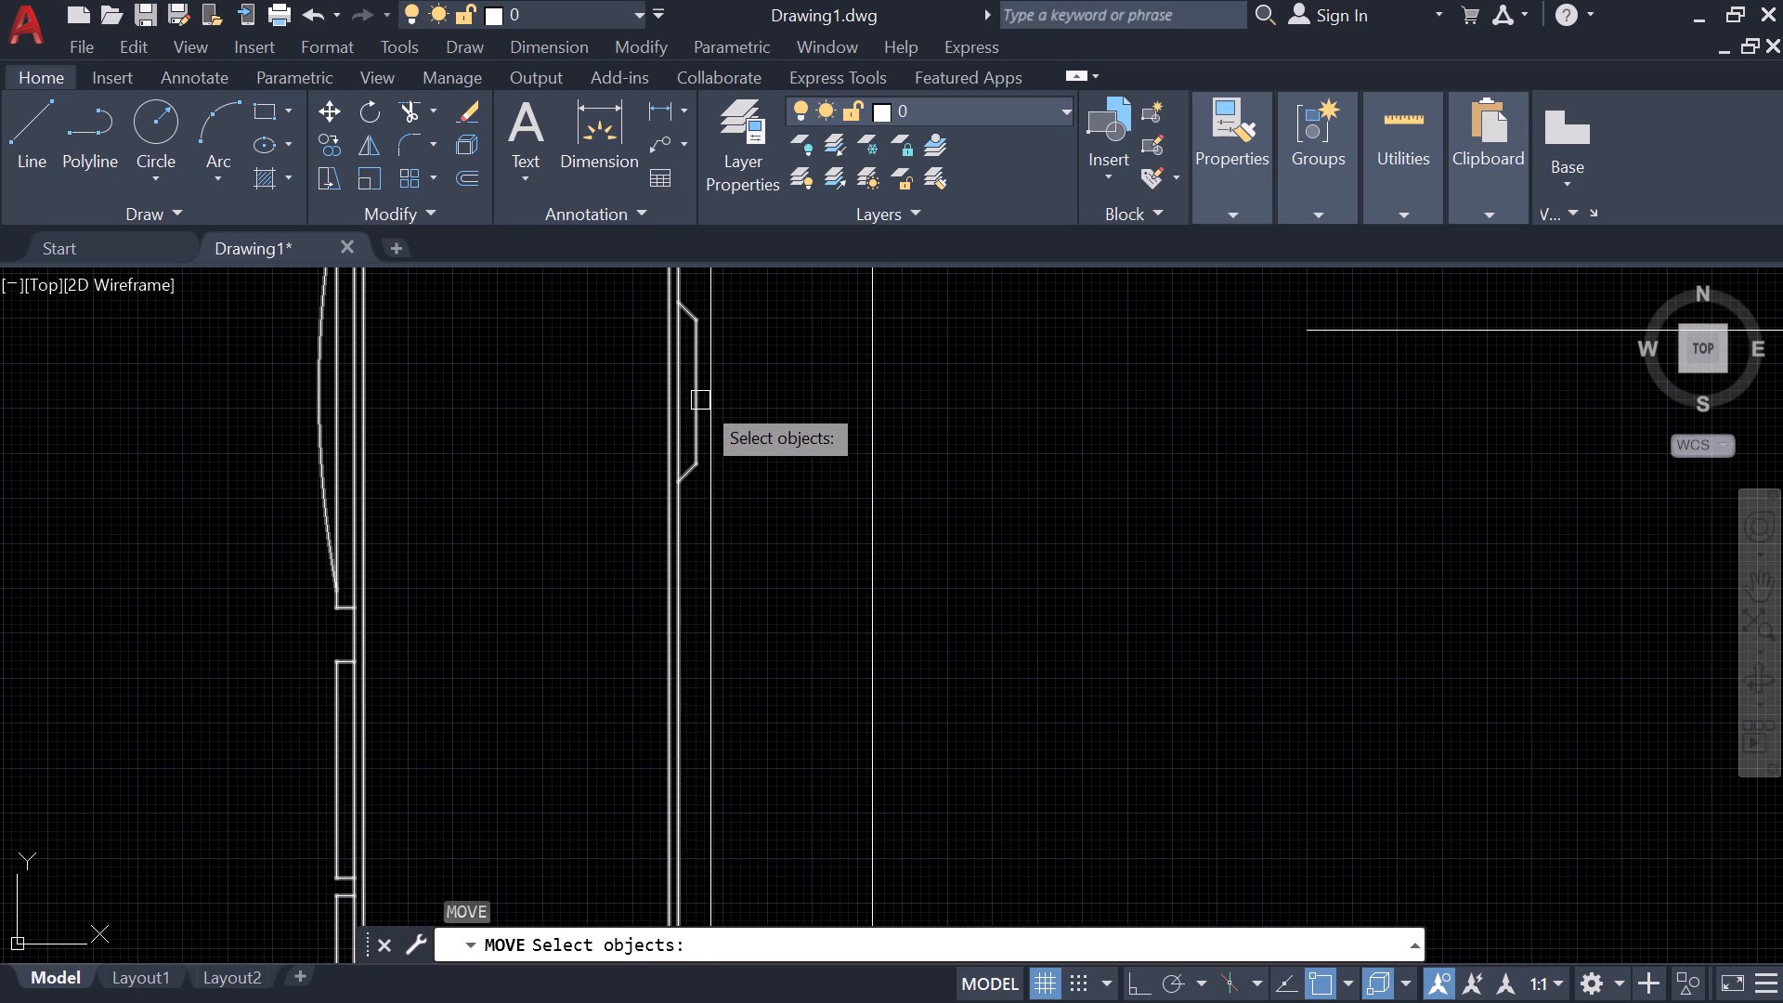
{"action": "key", "text": "space"}
{"action": "type", "text": "m"}
{"action": "key", "text": "space"}
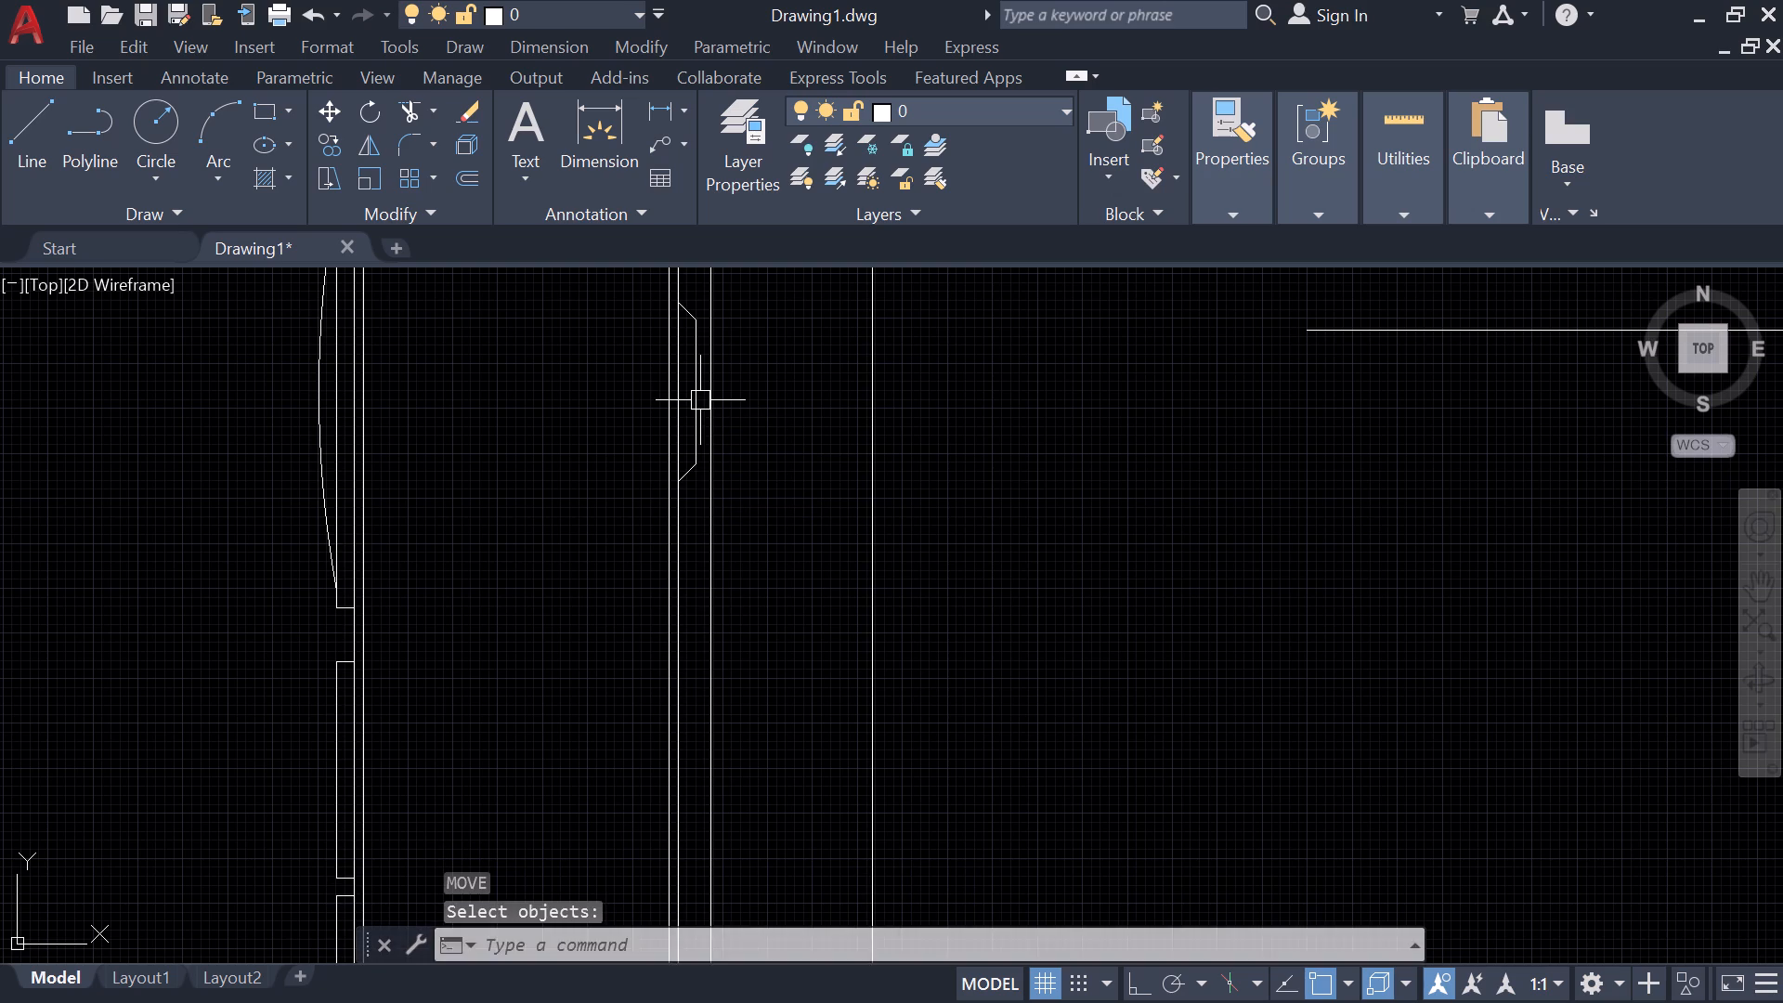
{"action": "left_click", "coordinate": [696, 405]}
{"action": "key", "text": "space"}
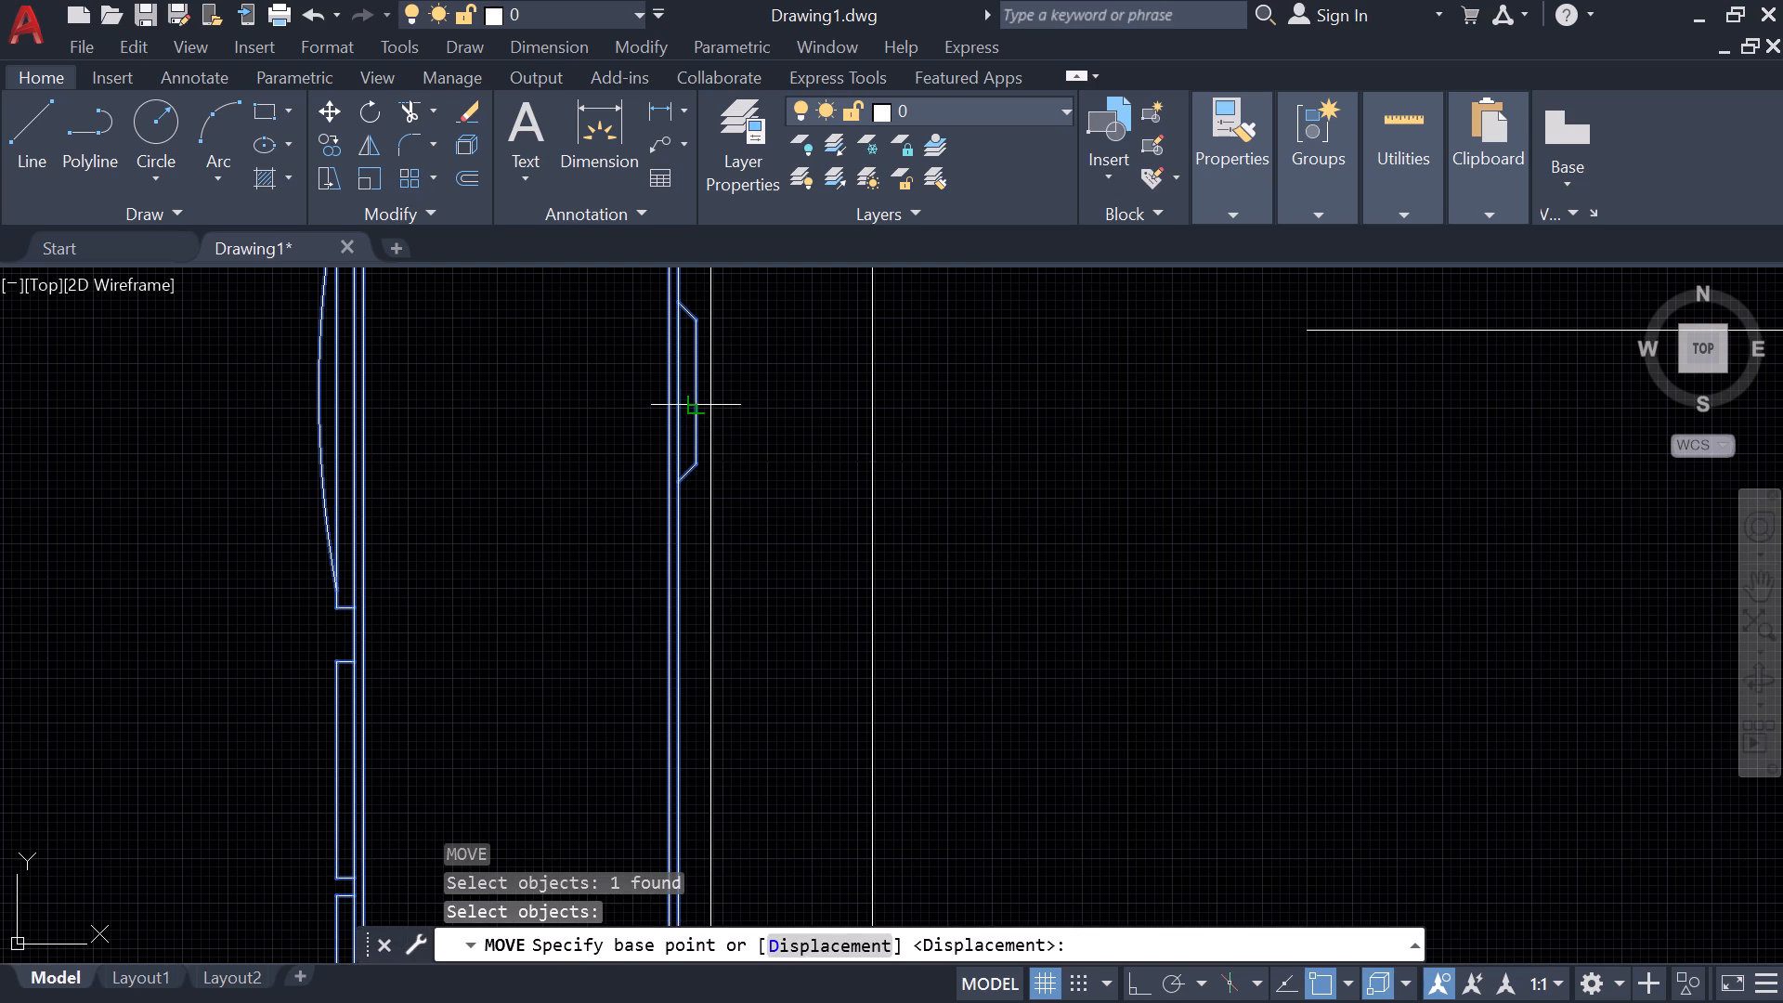
{"action": "left_click", "coordinate": [696, 413]}
{"action": "left_click", "coordinate": [712, 417]}
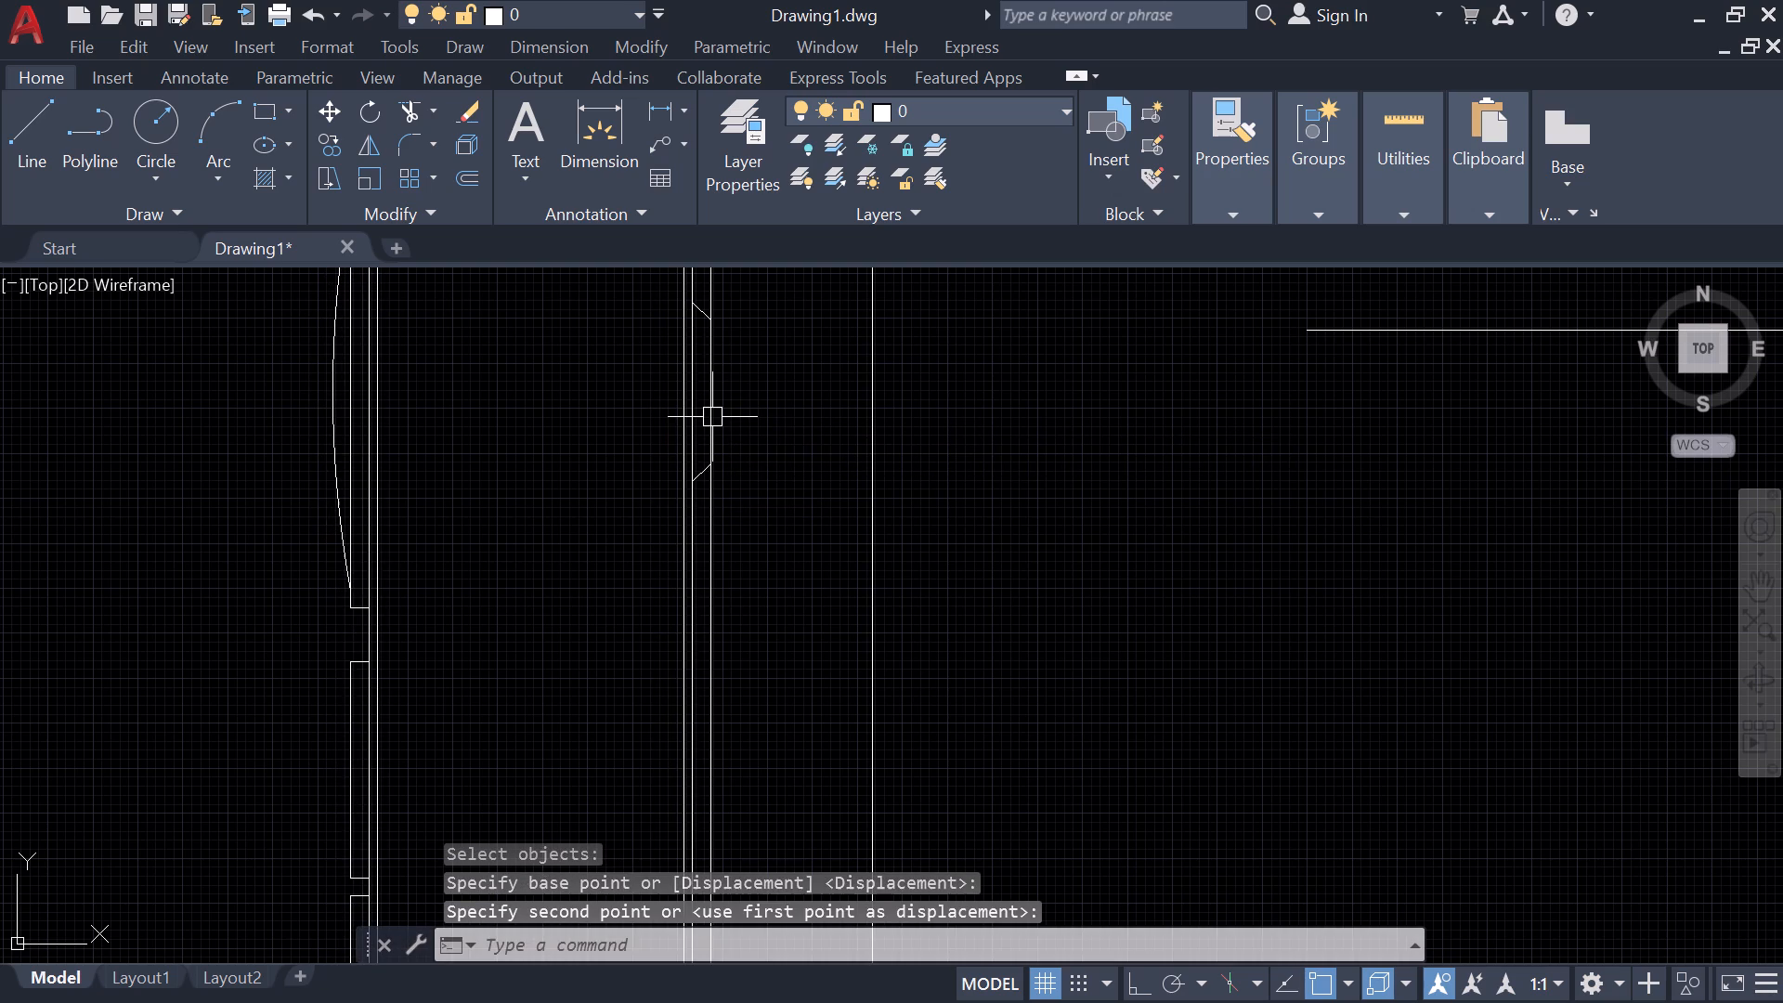
{"action": "scroll", "coordinate": [707, 421], "scroll_direction": "up", "scroll_amount": 5}
{"action": "scroll", "coordinate": [707, 421], "scroll_direction": "down", "scroll_amount": 6}
{"action": "key", "text": "Escape"}
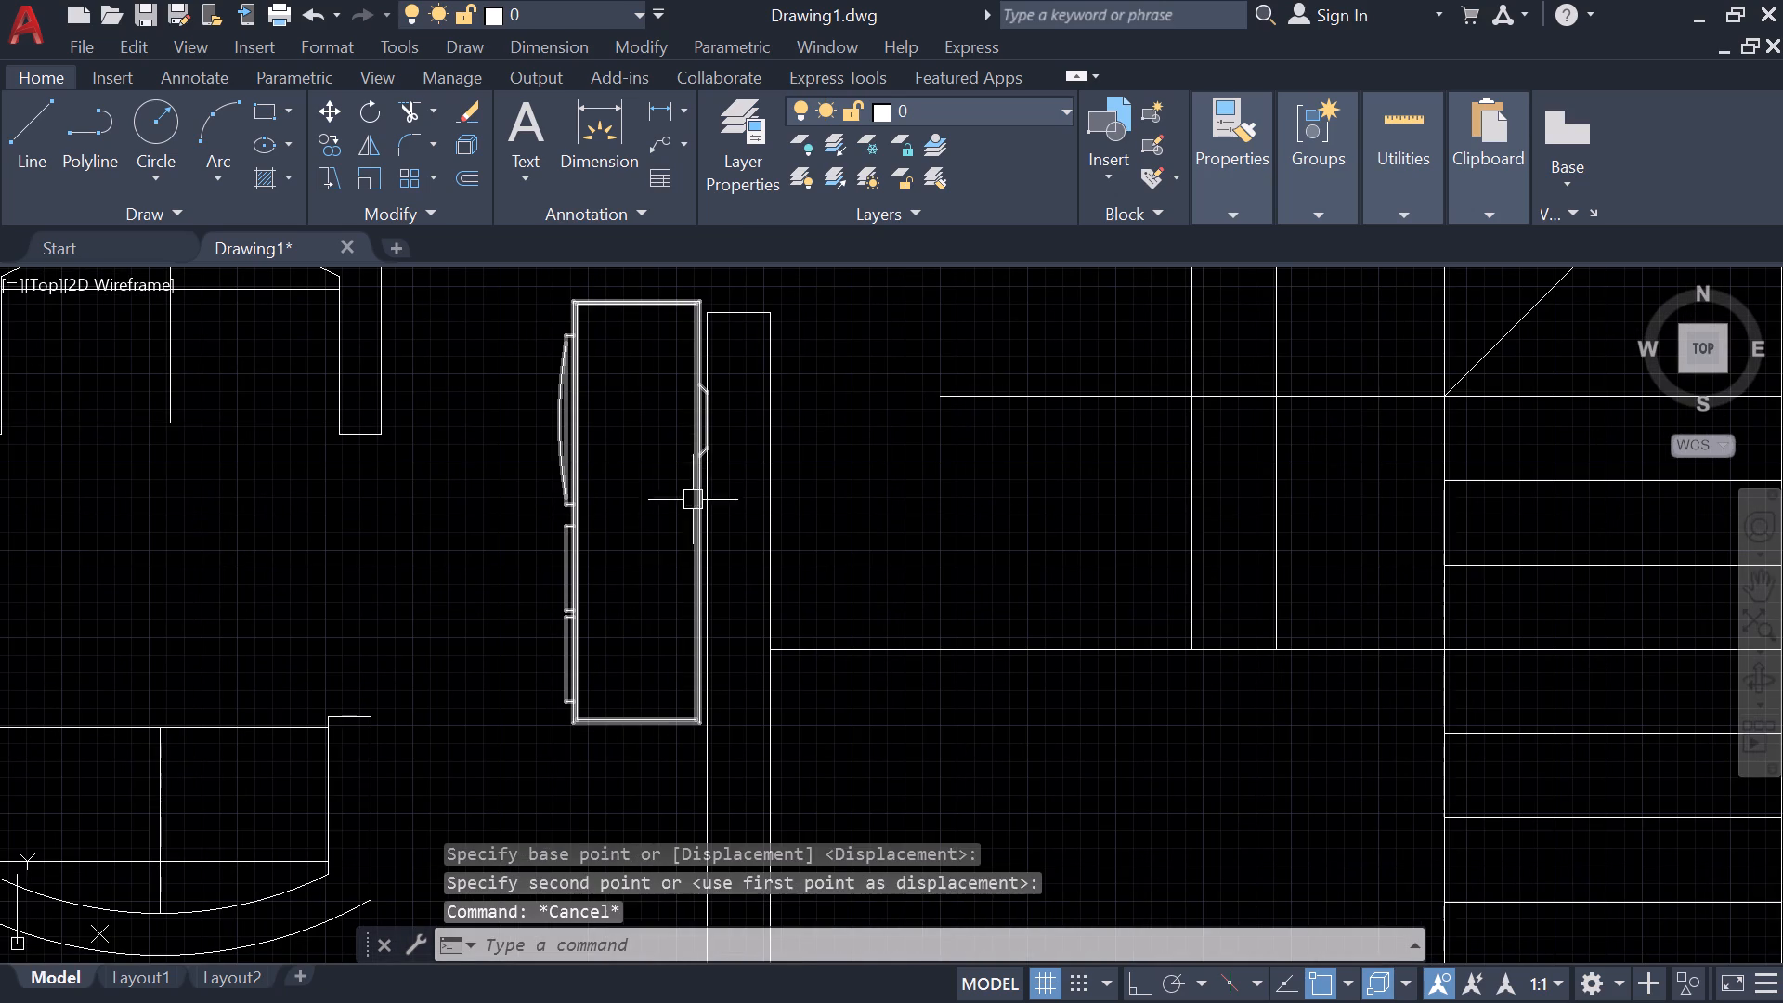
With Ortho on, move the cabinet block about 7" straight south along the stair wall.
{"action": "left_click", "coordinate": [667, 704]}
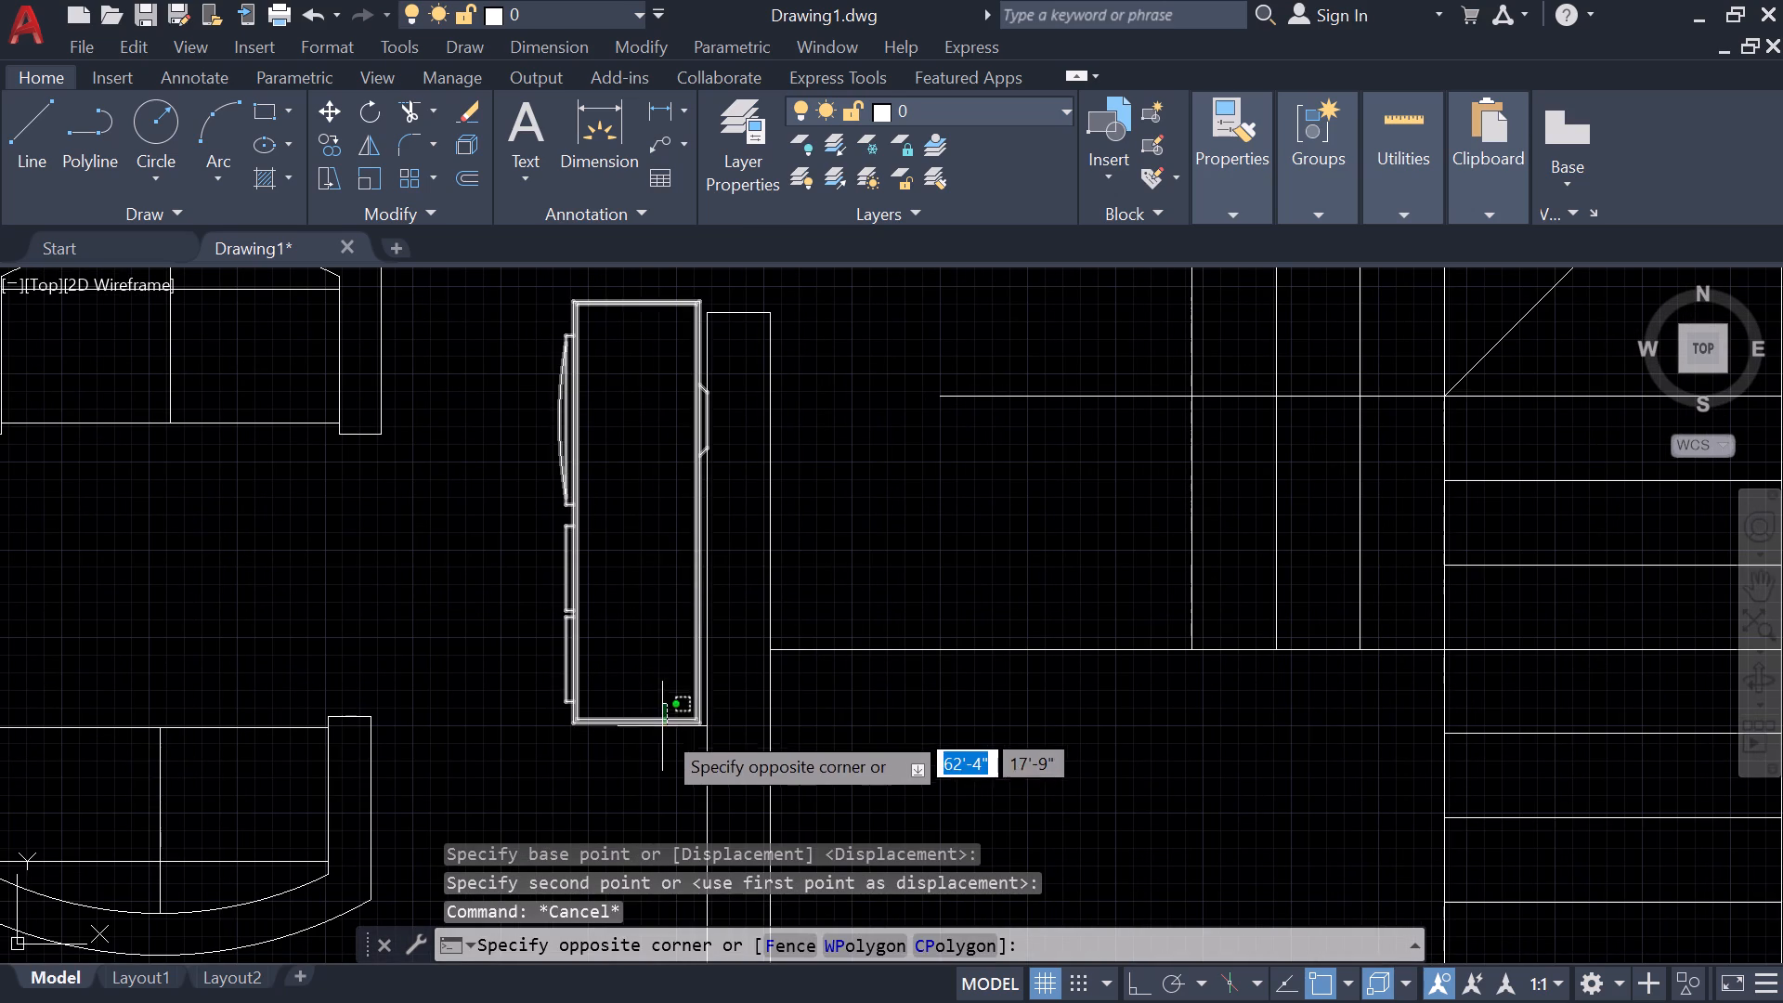
{"action": "left_click", "coordinate": [653, 749]}
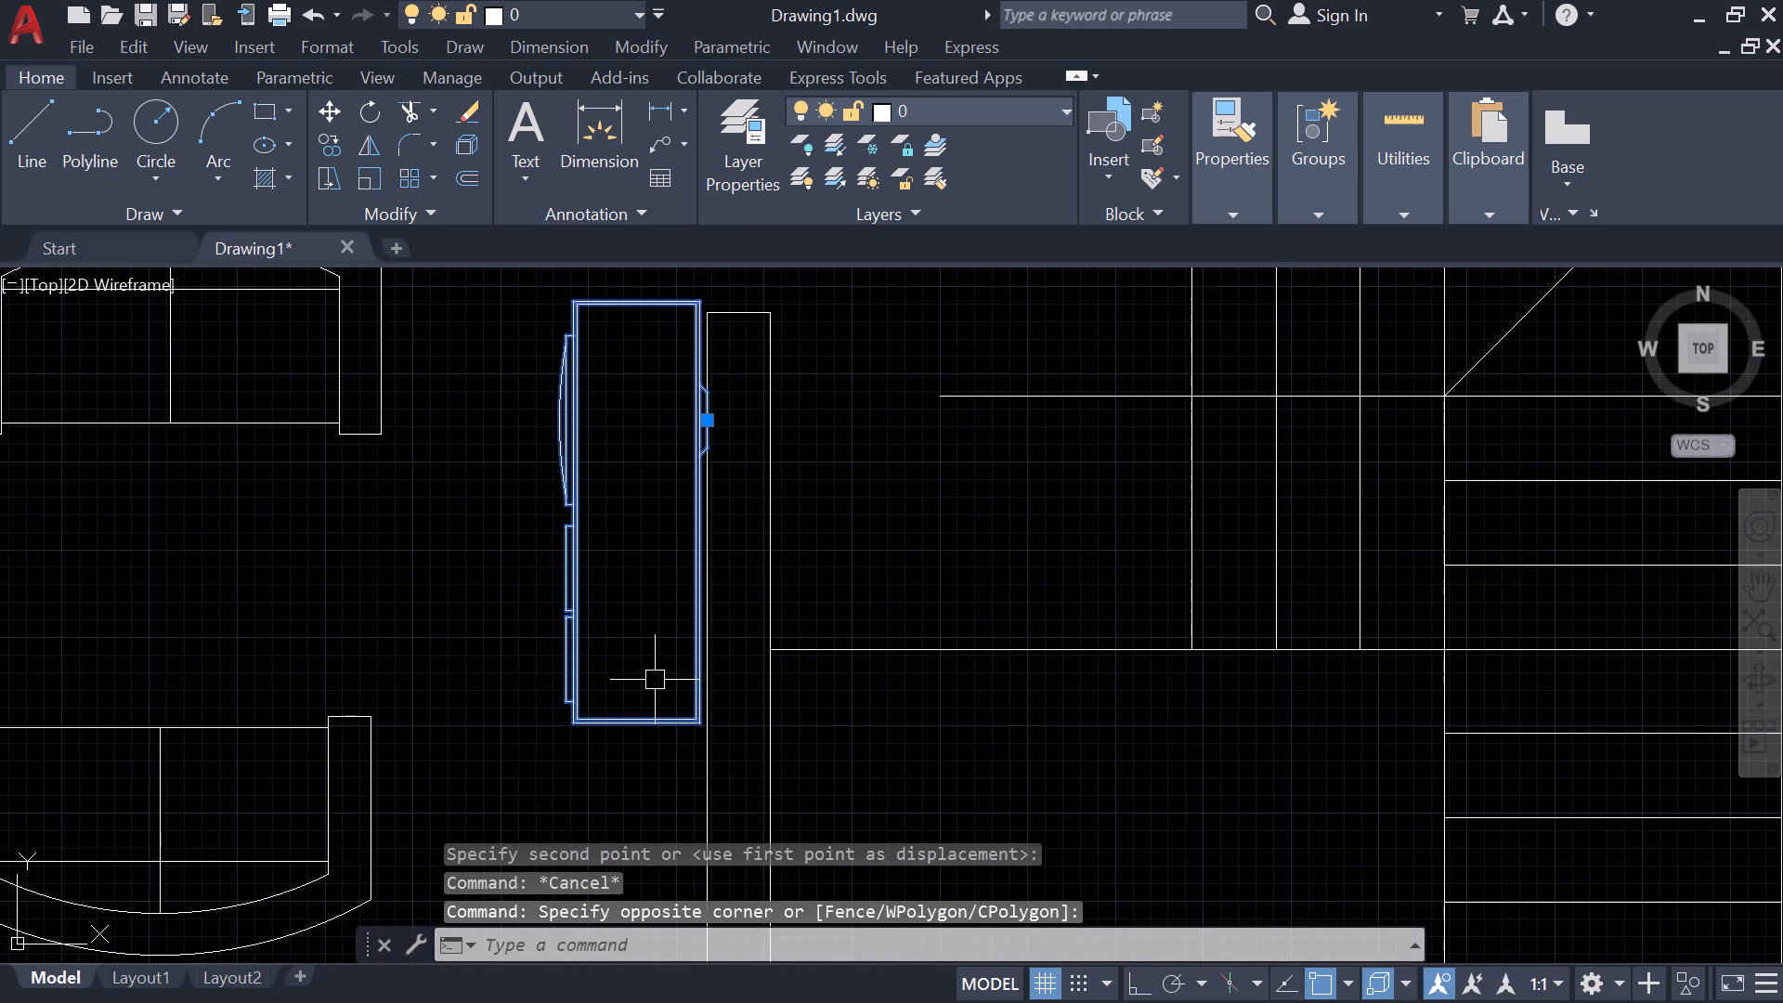
{"action": "key", "text": "shift+F8"}
{"action": "type", "text": "m"}
{"action": "key", "text": "space"}
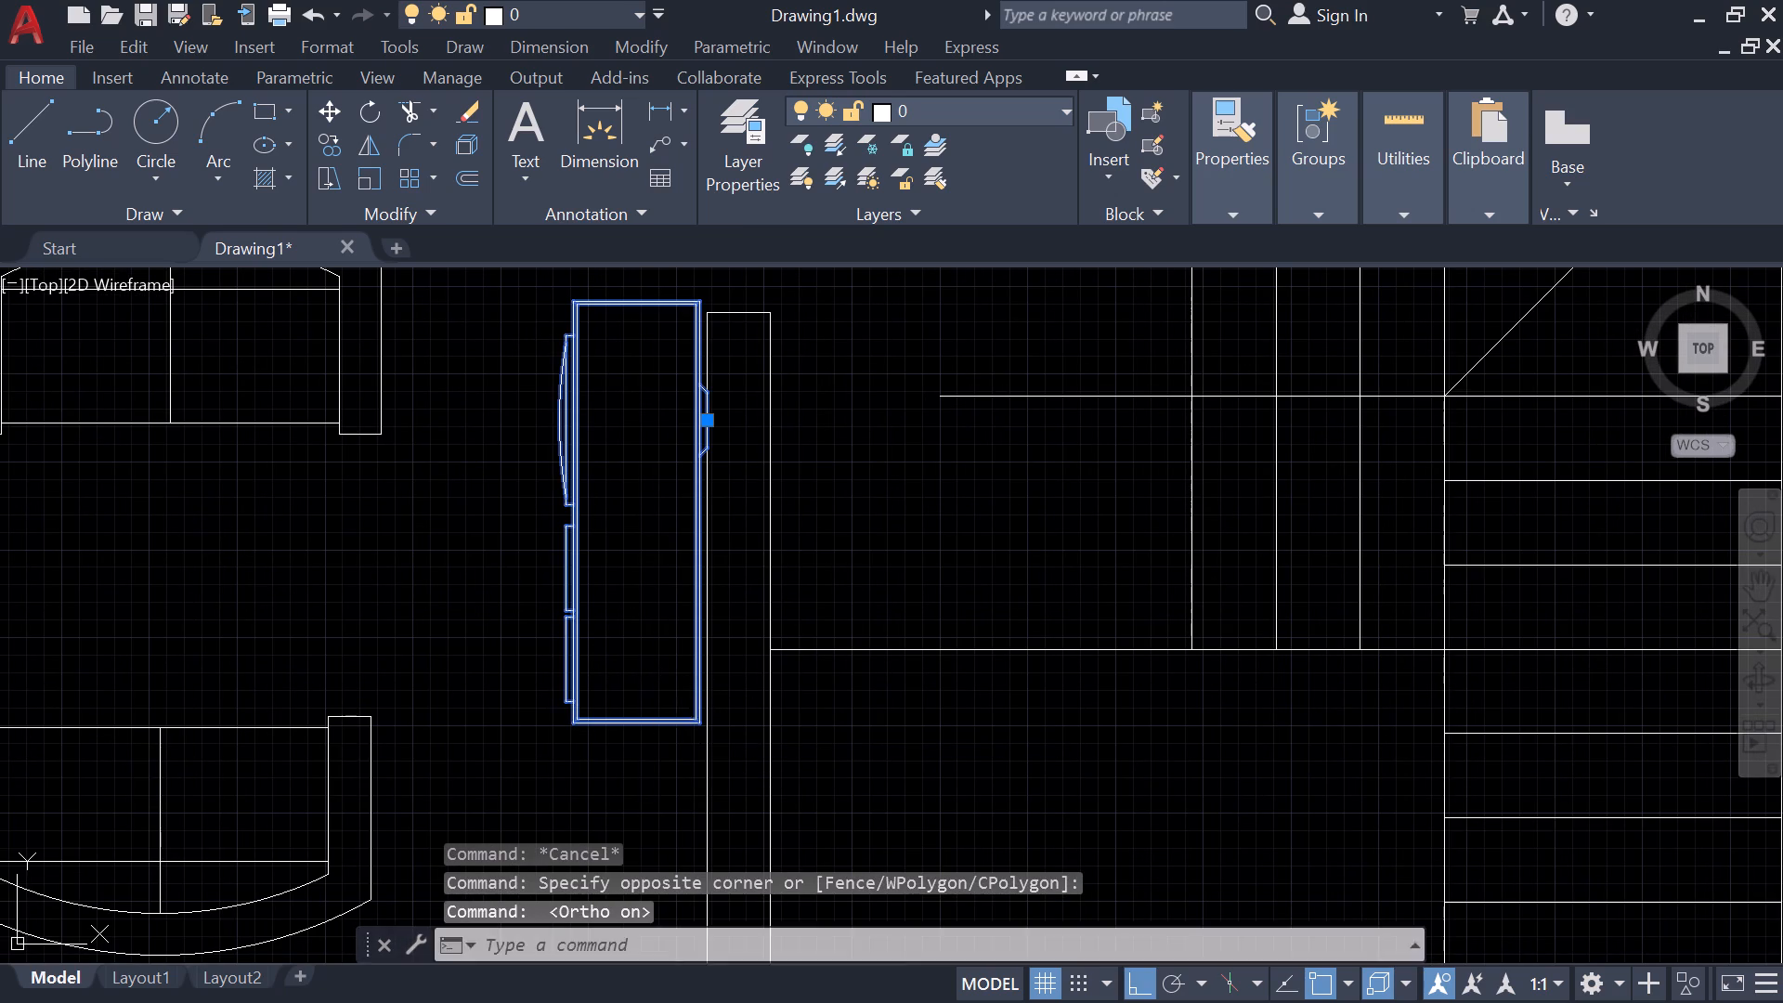
{"action": "scroll", "coordinate": [707, 423], "scroll_direction": "up", "scroll_amount": 5}
{"action": "left_click", "coordinate": [696, 423]}
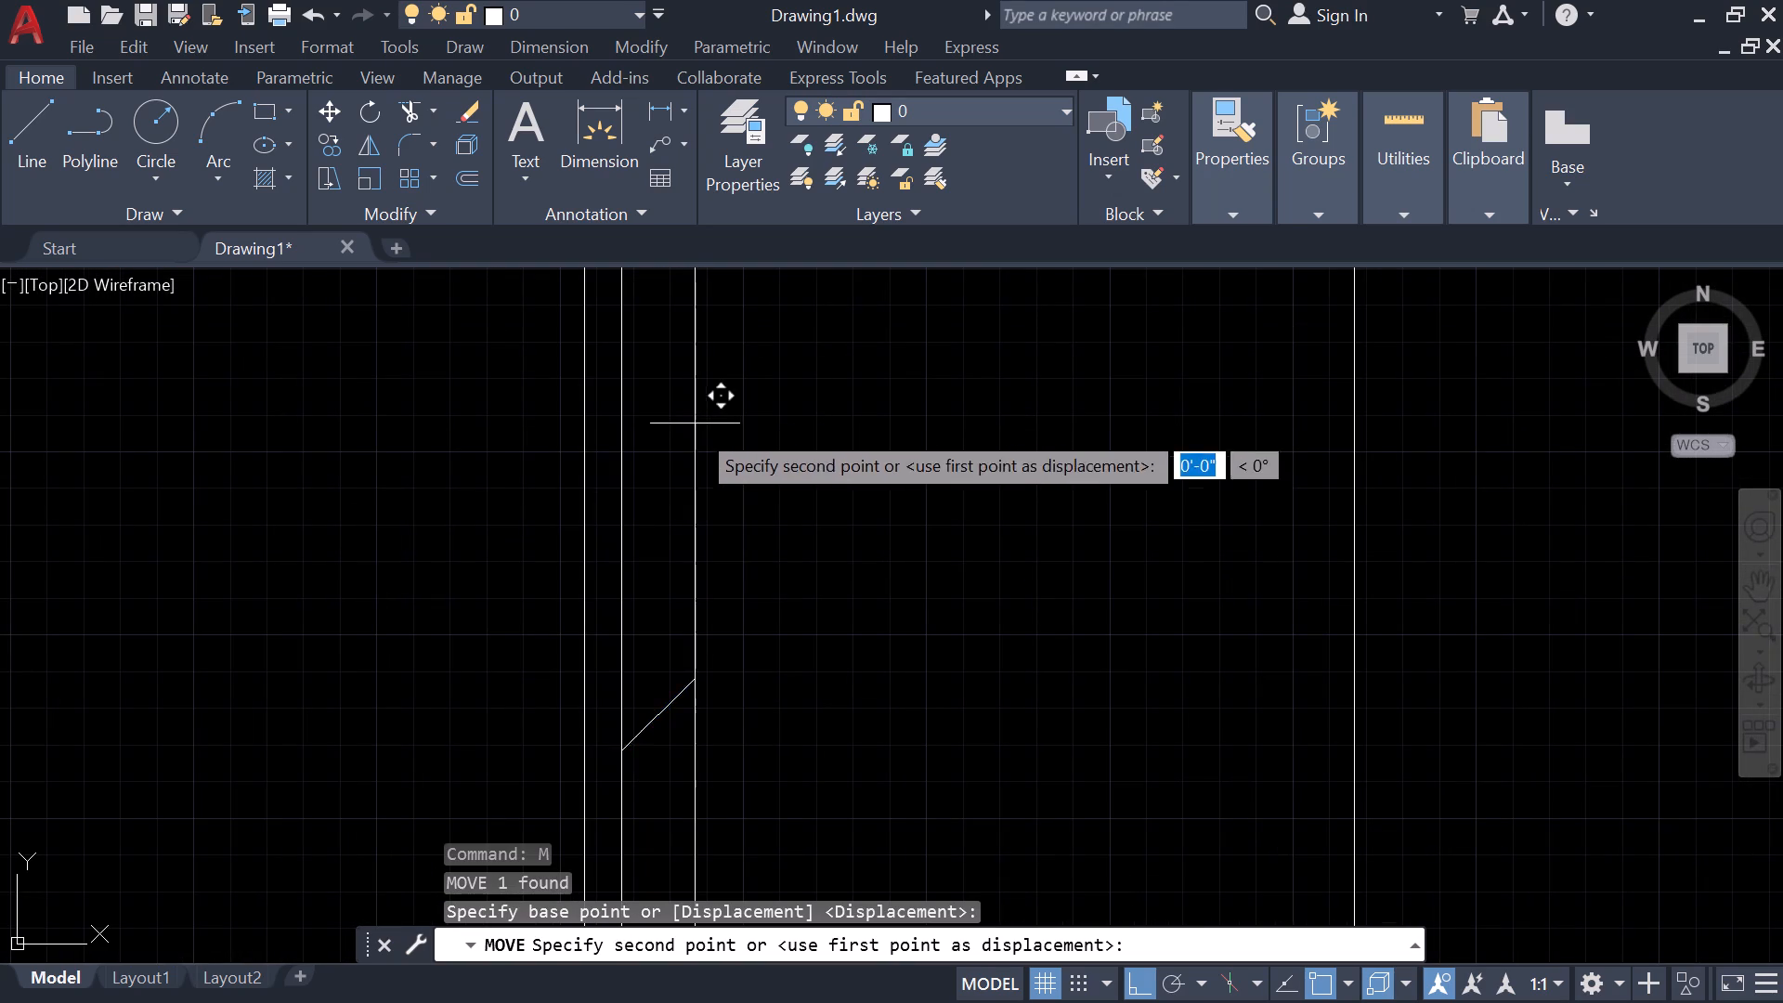
{"action": "scroll", "coordinate": [691, 720], "scroll_direction": "down", "scroll_amount": 4}
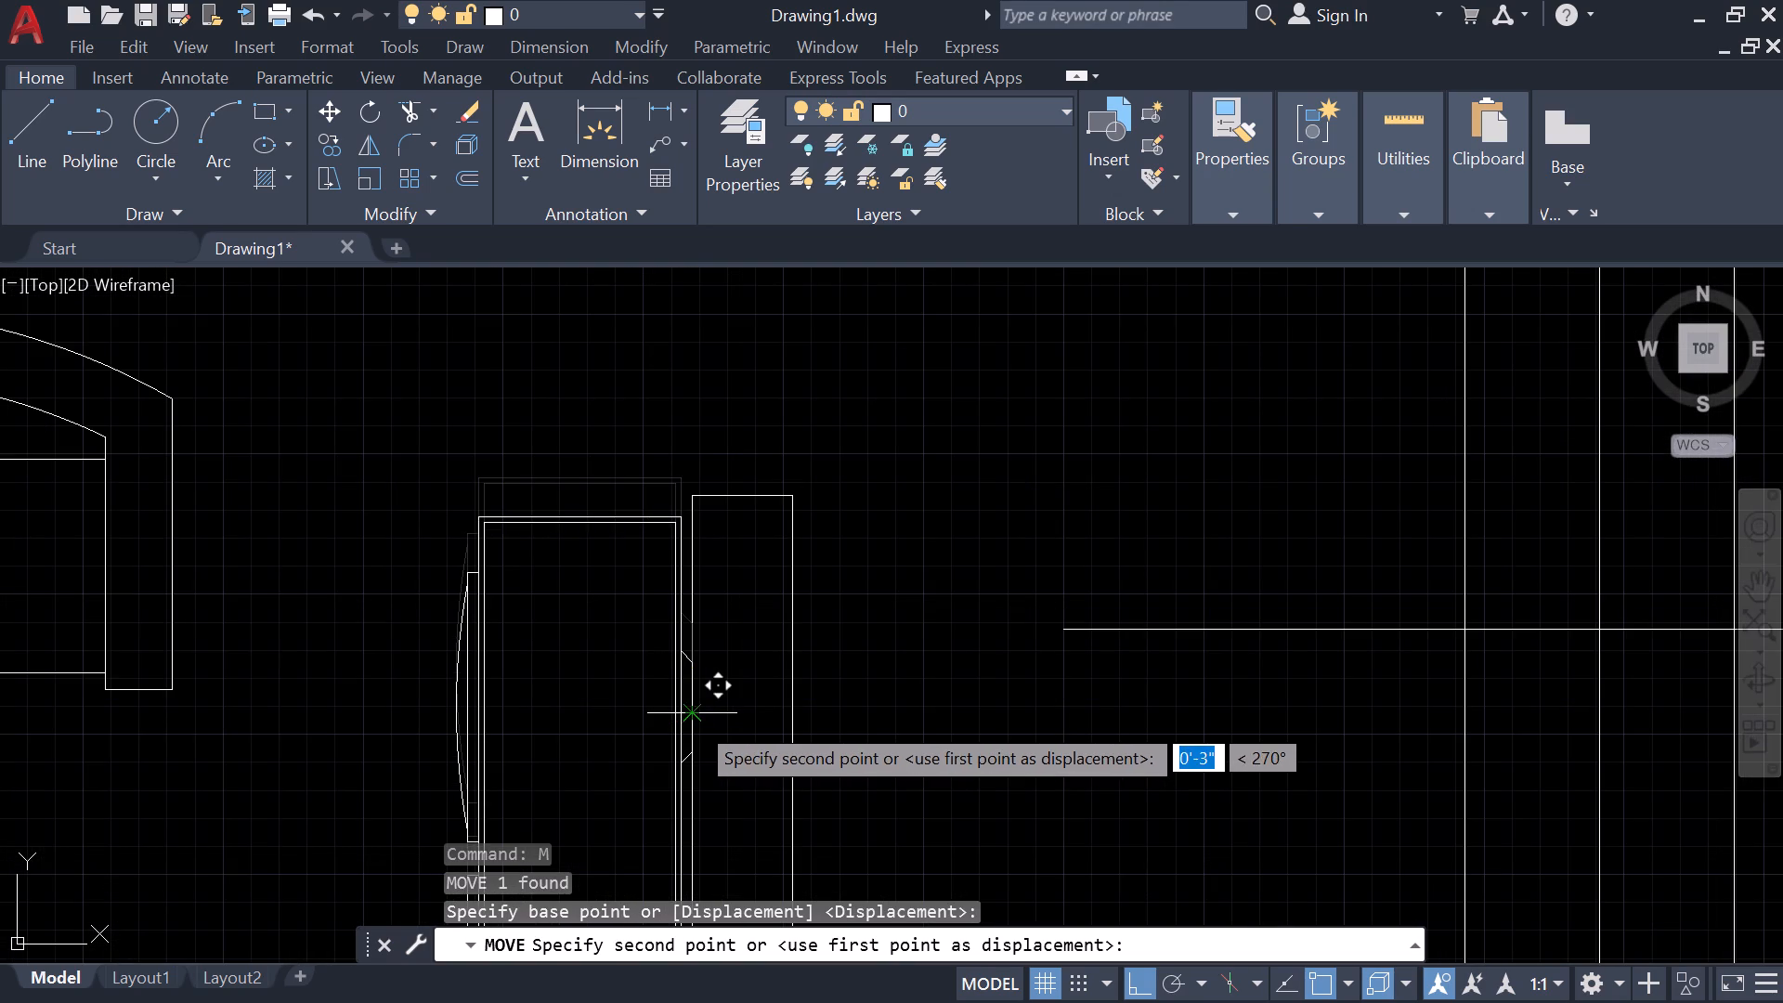
{"action": "middle_click_drag", "start_coordinate": [695, 721], "coordinate": [712, 599]}
{"action": "scroll", "coordinate": [718, 632], "scroll_direction": "up", "scroll_amount": 4}
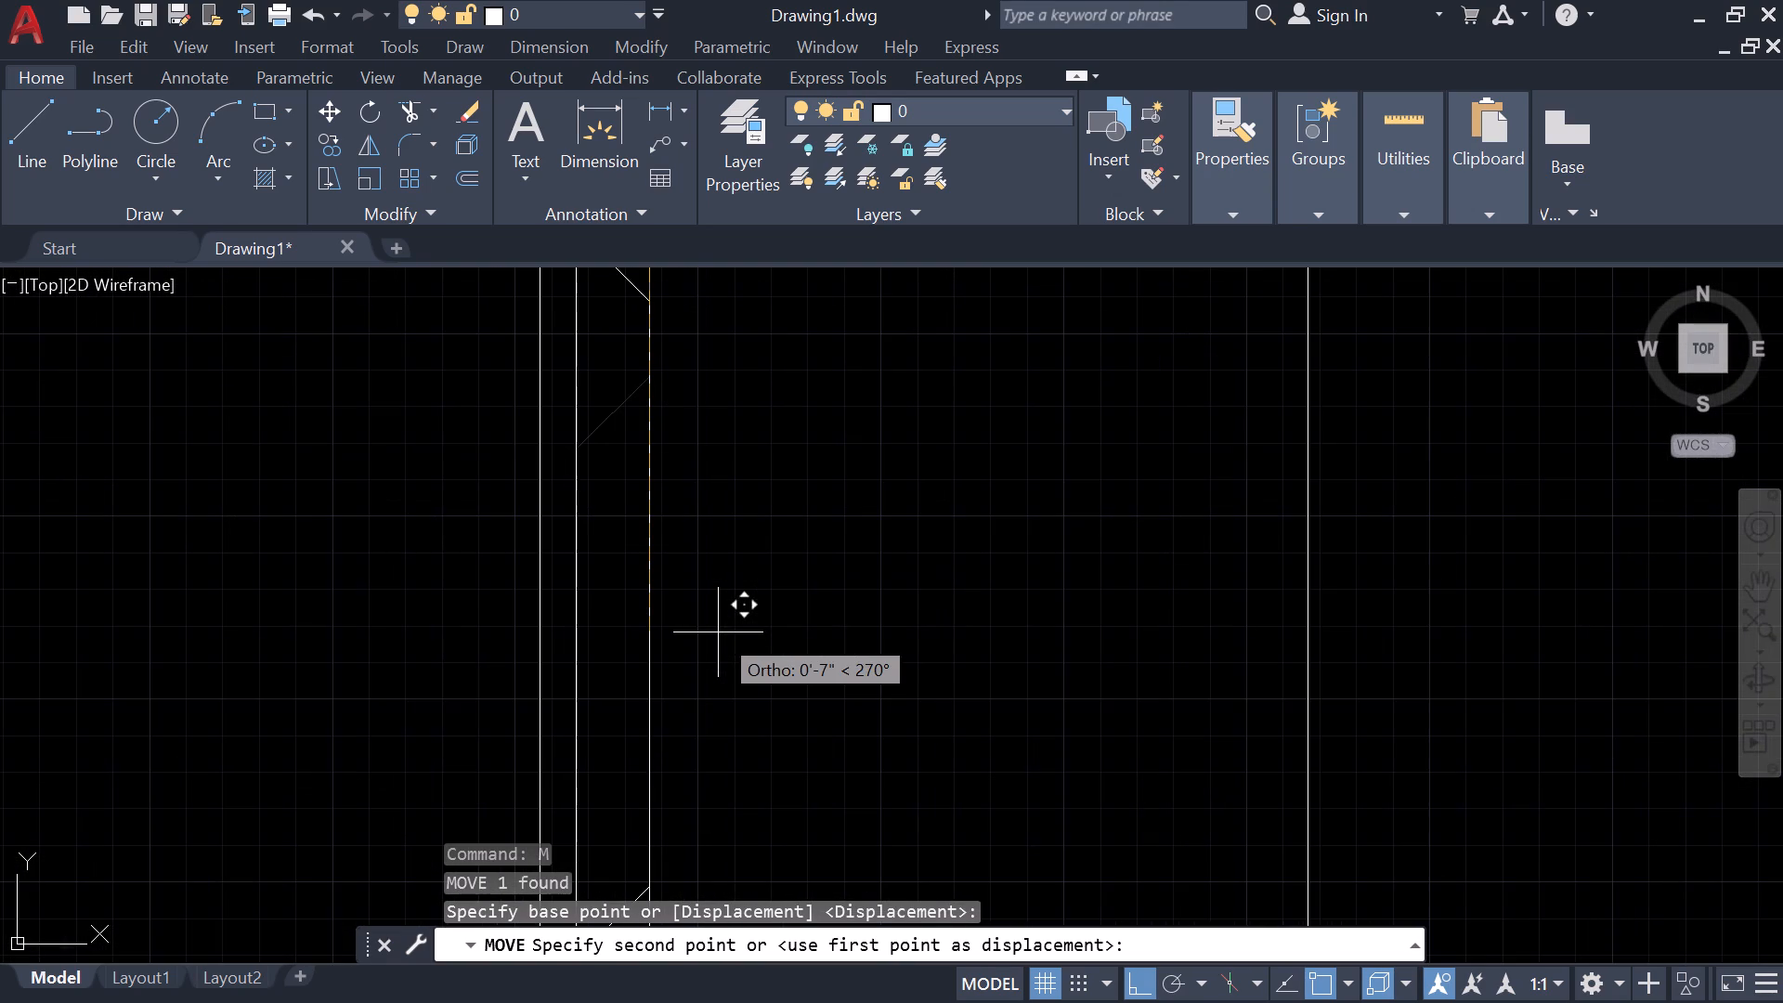
{"action": "left_click", "coordinate": [646, 630]}
{"action": "scroll", "coordinate": [646, 630], "scroll_direction": "down", "scroll_amount": 4}
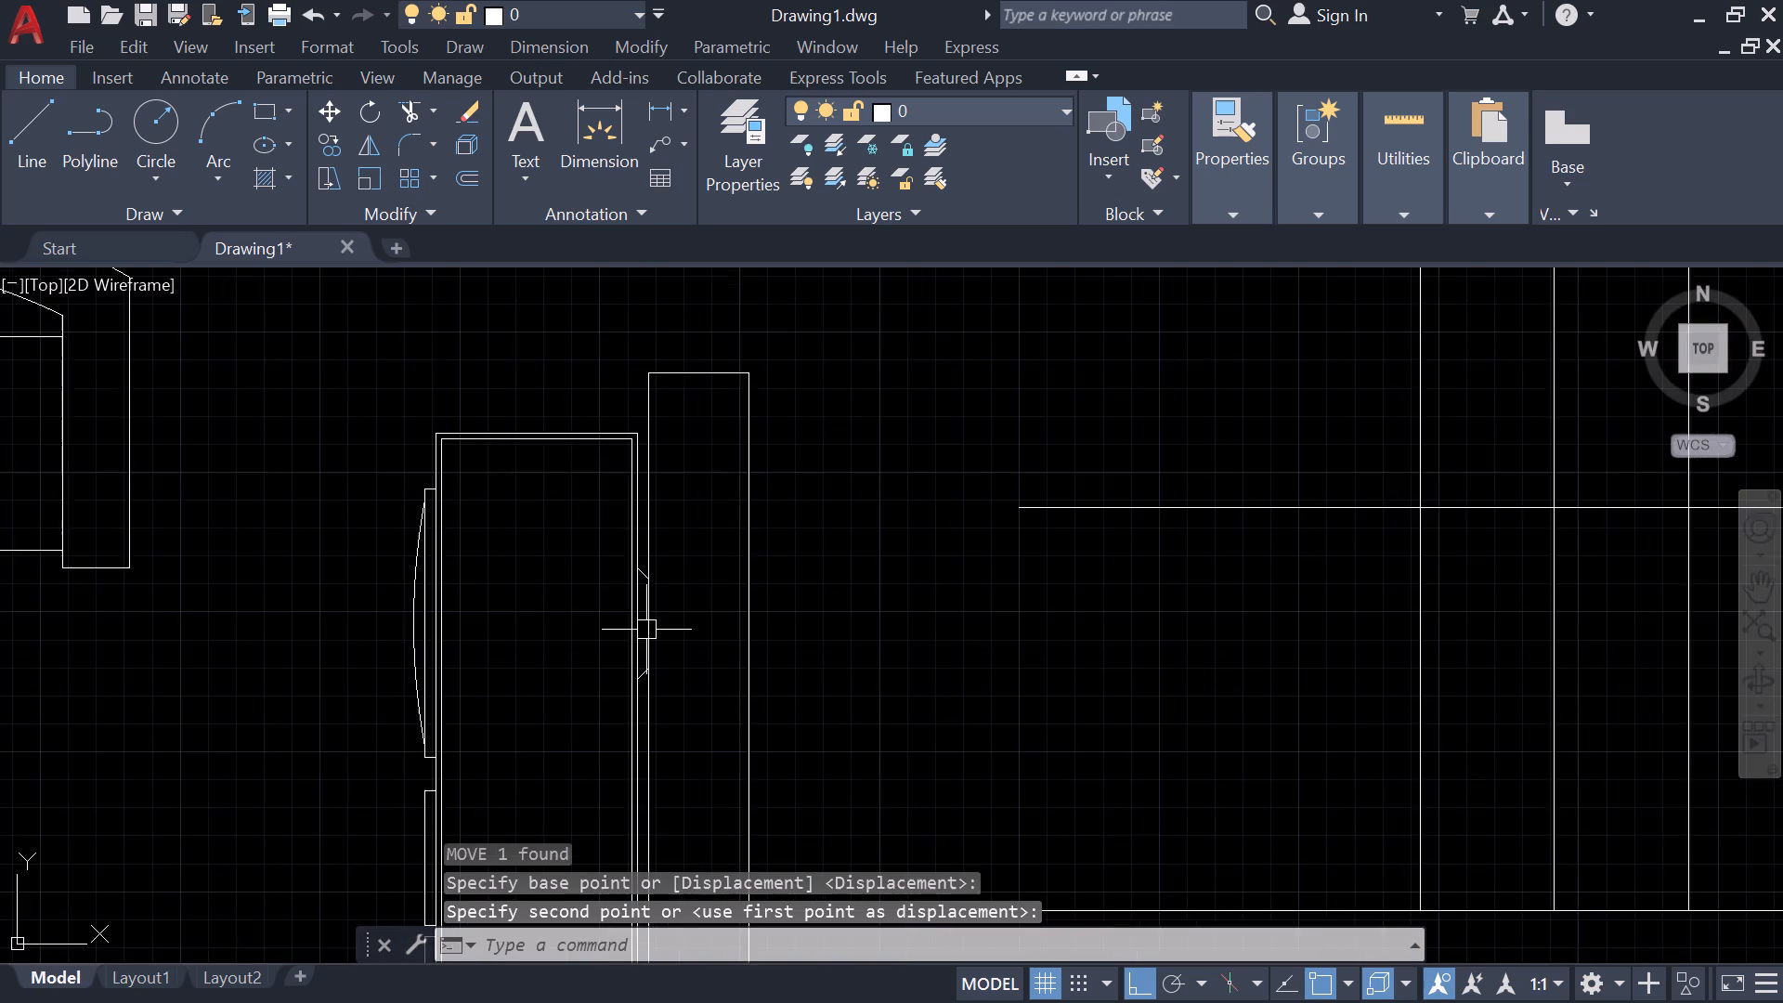
{"action": "scroll", "coordinate": [646, 630], "scroll_direction": "down", "scroll_amount": 2}
{"action": "middle_click_drag", "start_coordinate": [647, 630], "coordinate": [704, 476]}
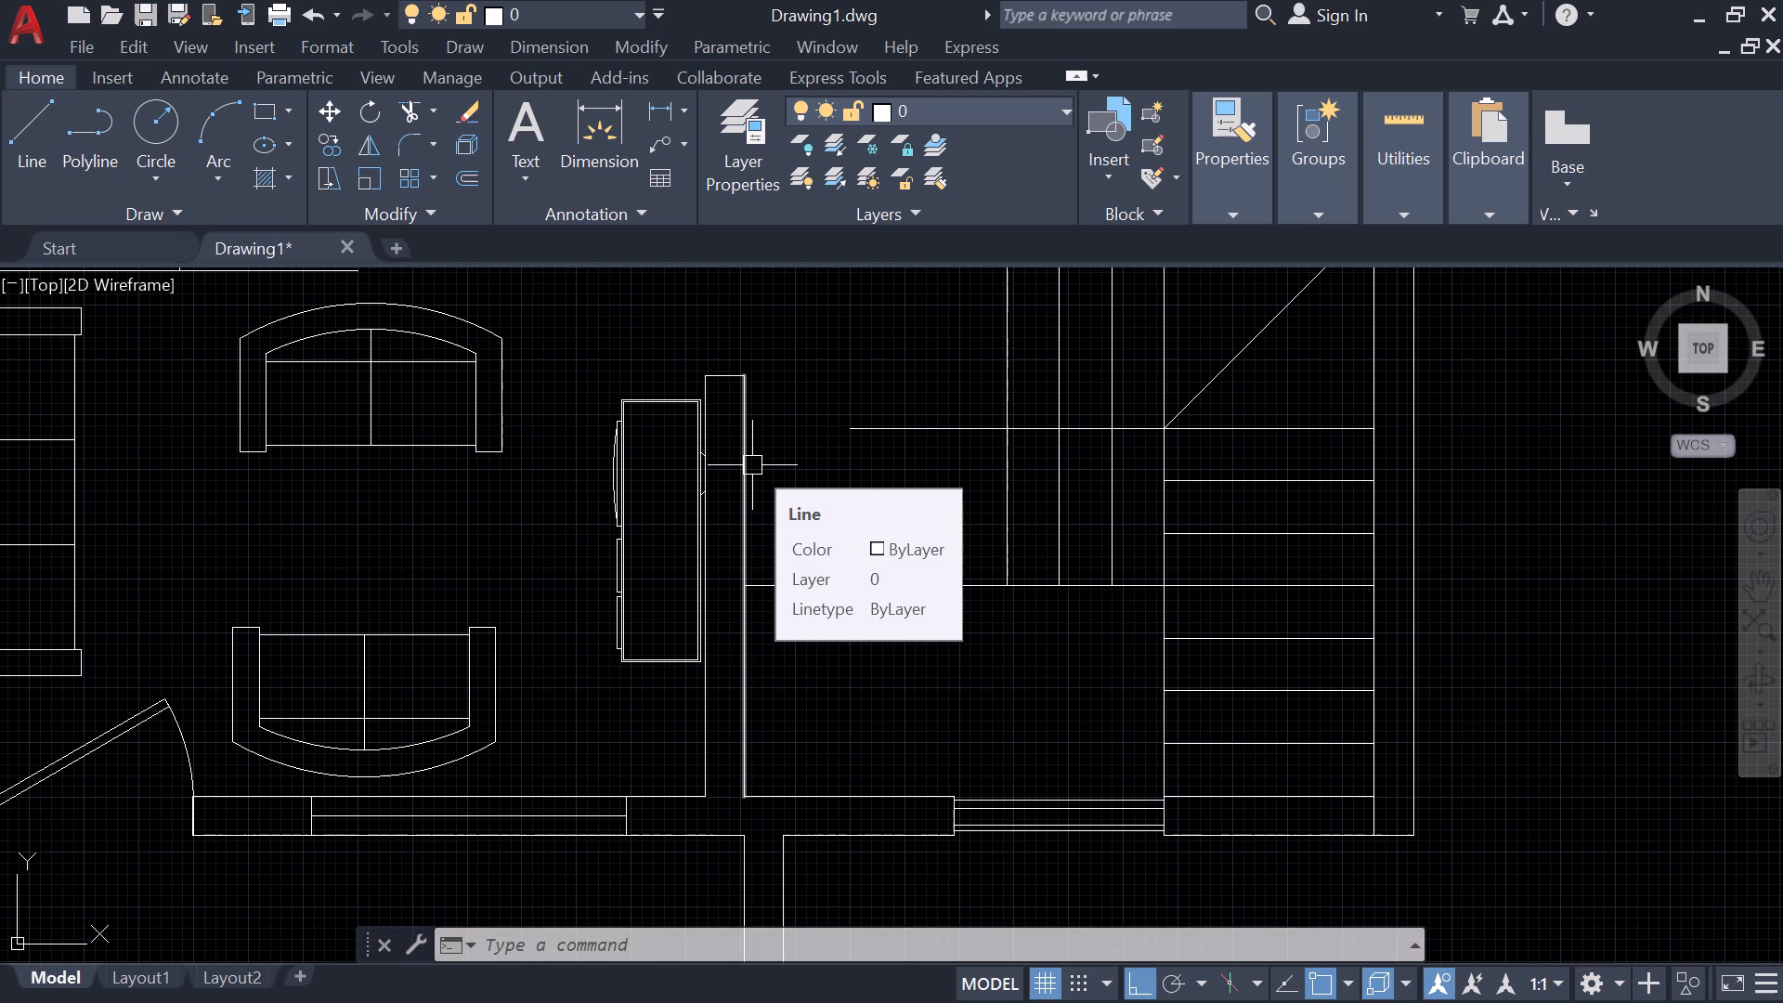
Rotate the small square telephone-like block outside the plan 90° counterclockwise about its northwest corner, with Ortho on.
{"action": "scroll", "coordinate": [750, 479], "scroll_direction": "down", "scroll_amount": 2}
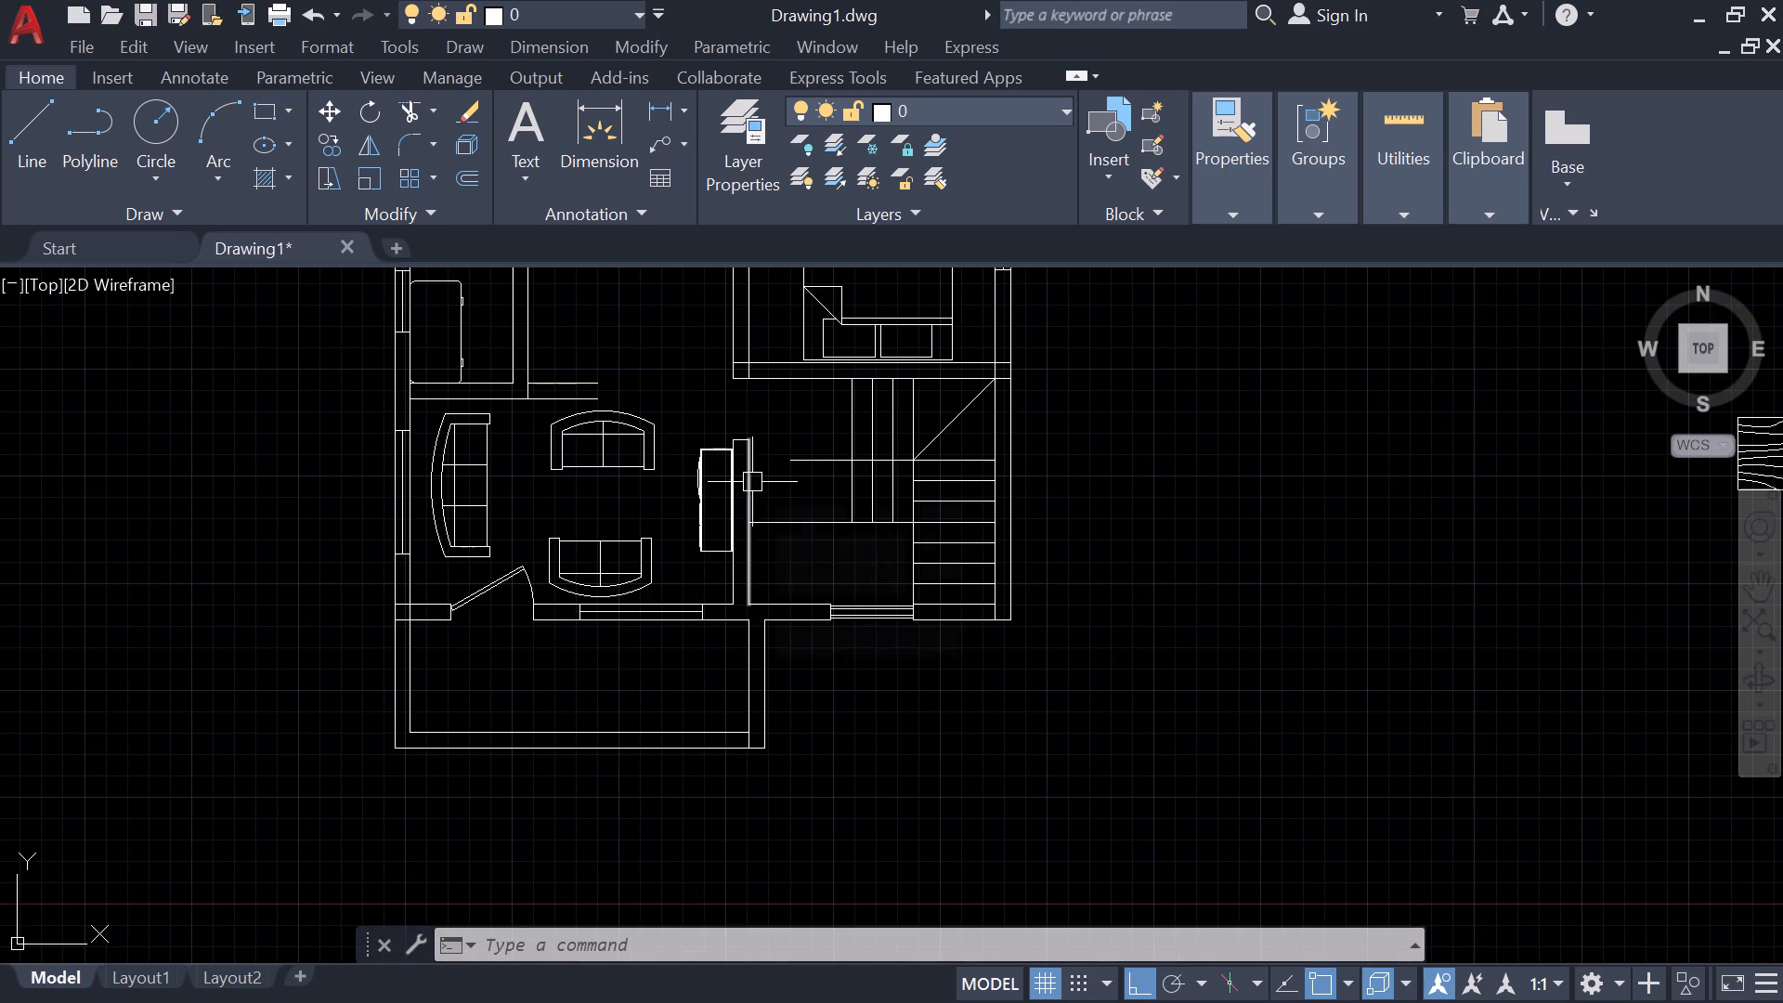
{"action": "middle_click_drag", "start_coordinate": [818, 515], "coordinate": [748, 603]}
{"action": "scroll", "coordinate": [891, 700], "scroll_direction": "down", "scroll_amount": 1}
{"action": "middle_click_drag", "start_coordinate": [891, 700], "coordinate": [877, 702]}
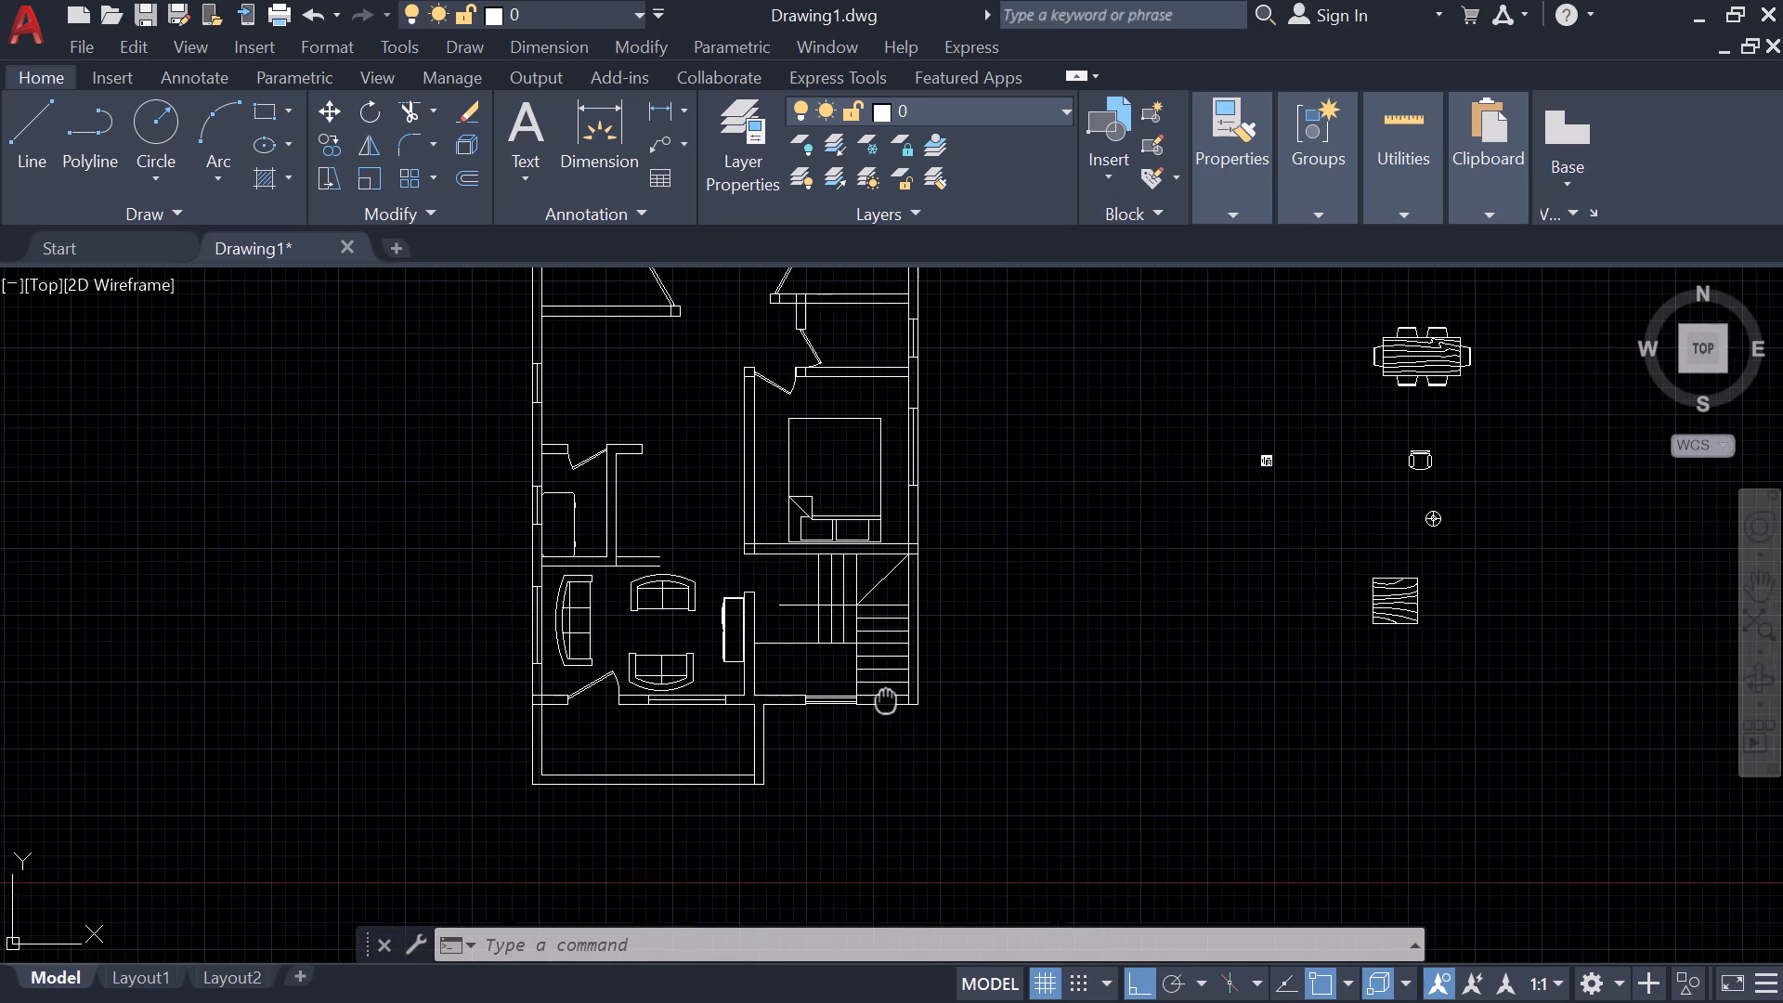
{"action": "middle_click_drag", "start_coordinate": [877, 702], "coordinate": [857, 705]}
{"action": "scroll", "coordinate": [1255, 436], "scroll_direction": "up", "scroll_amount": 3}
{"action": "scroll", "coordinate": [1242, 534], "scroll_direction": "up", "scroll_amount": 1}
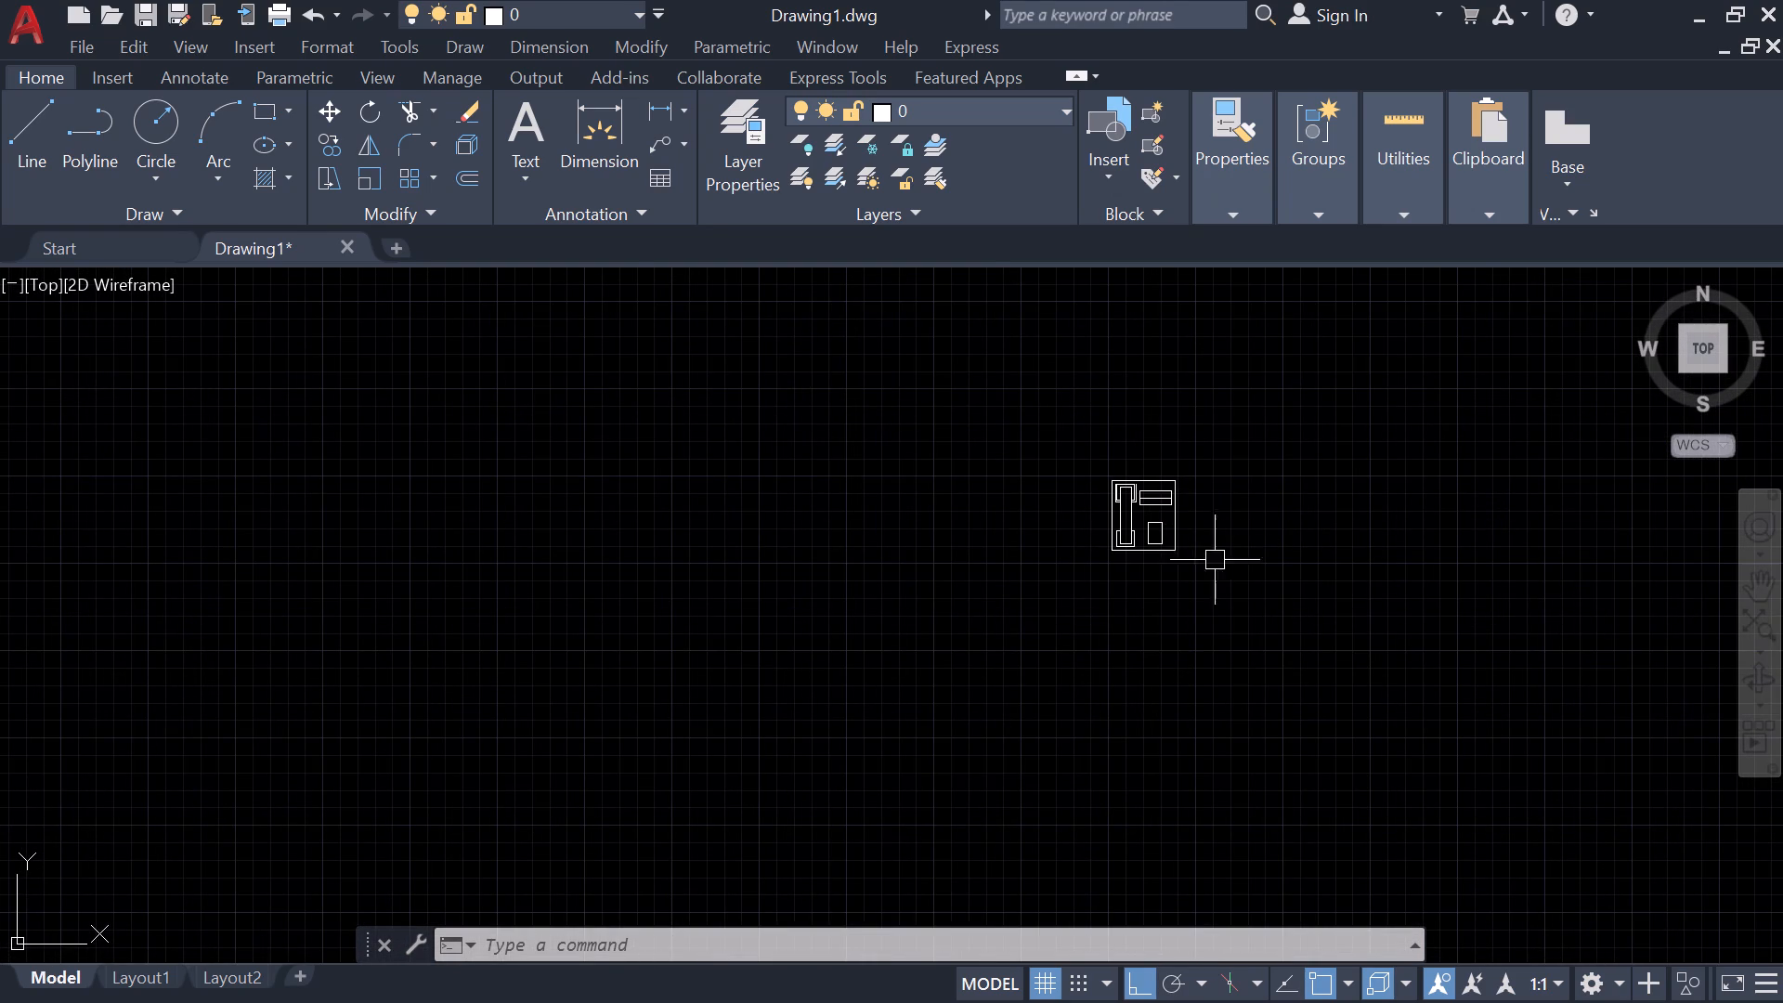
{"action": "left_click", "coordinate": [1215, 578]}
{"action": "left_click", "coordinate": [1197, 626]}
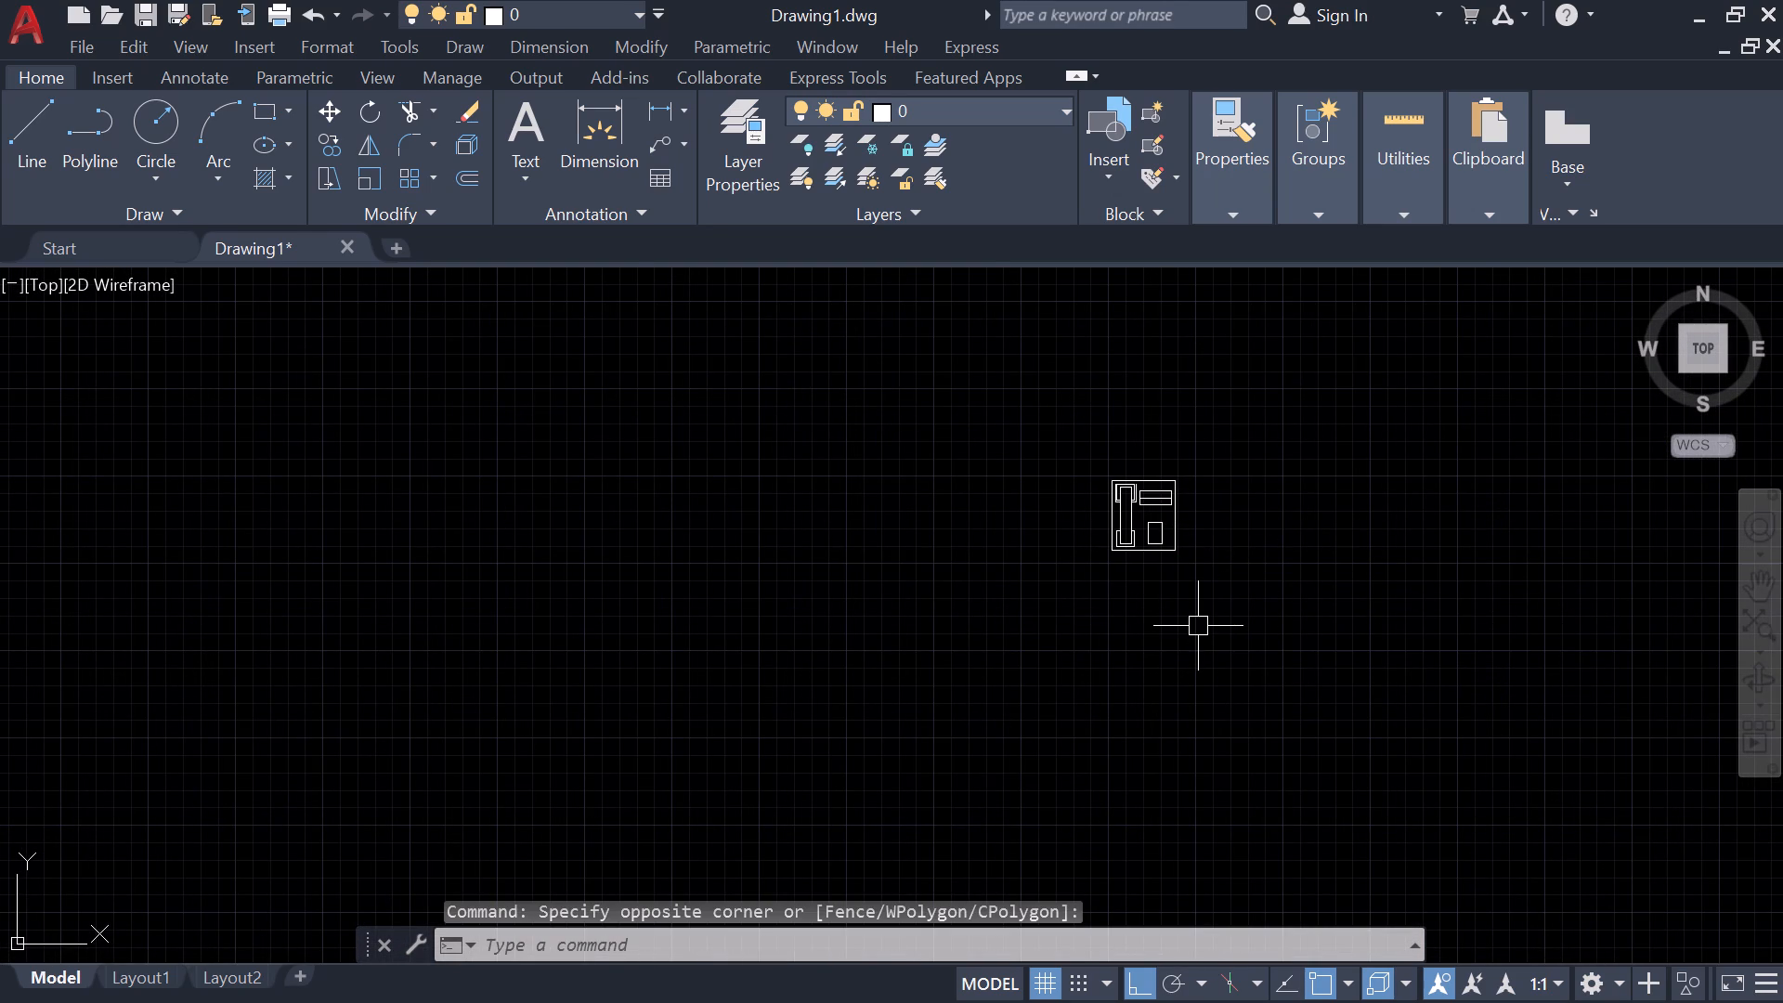
{"action": "left_click", "coordinate": [1225, 619]}
{"action": "left_click", "coordinate": [1047, 433]}
{"action": "type", "text": "ro"}
{"action": "key", "text": "Return"}
{"action": "left_click", "coordinate": [1106, 483]}
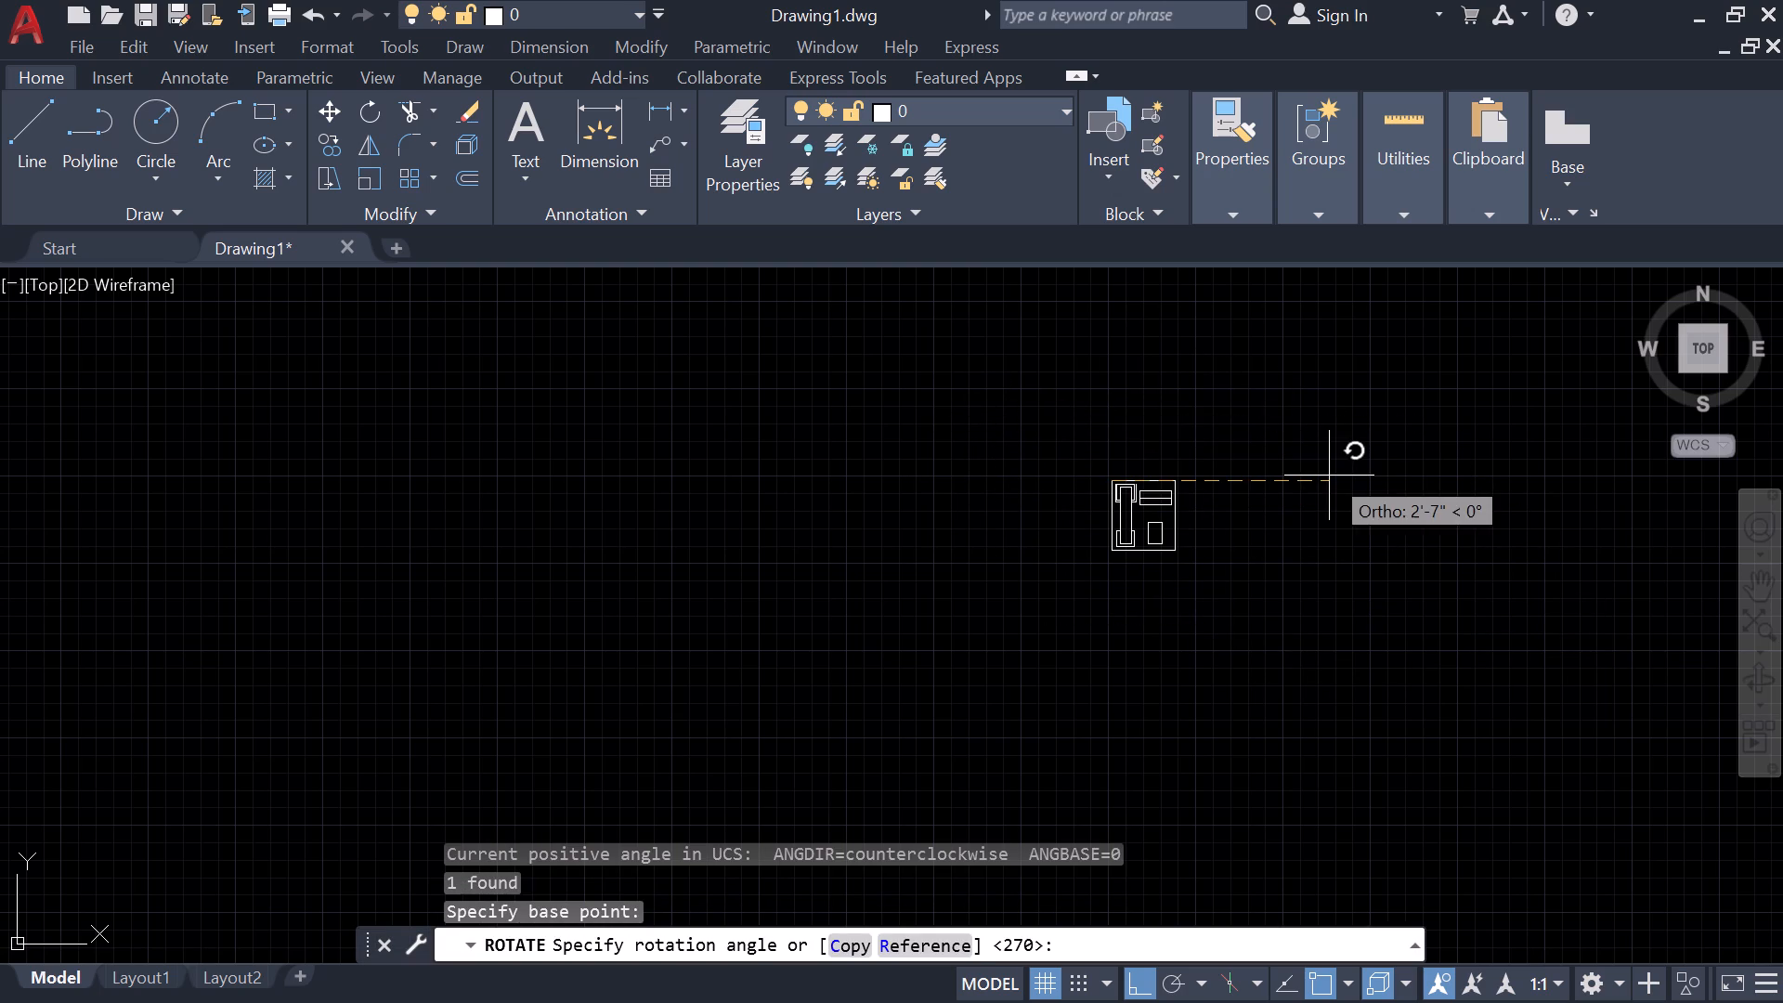
{"action": "left_click", "coordinate": [1092, 369]}
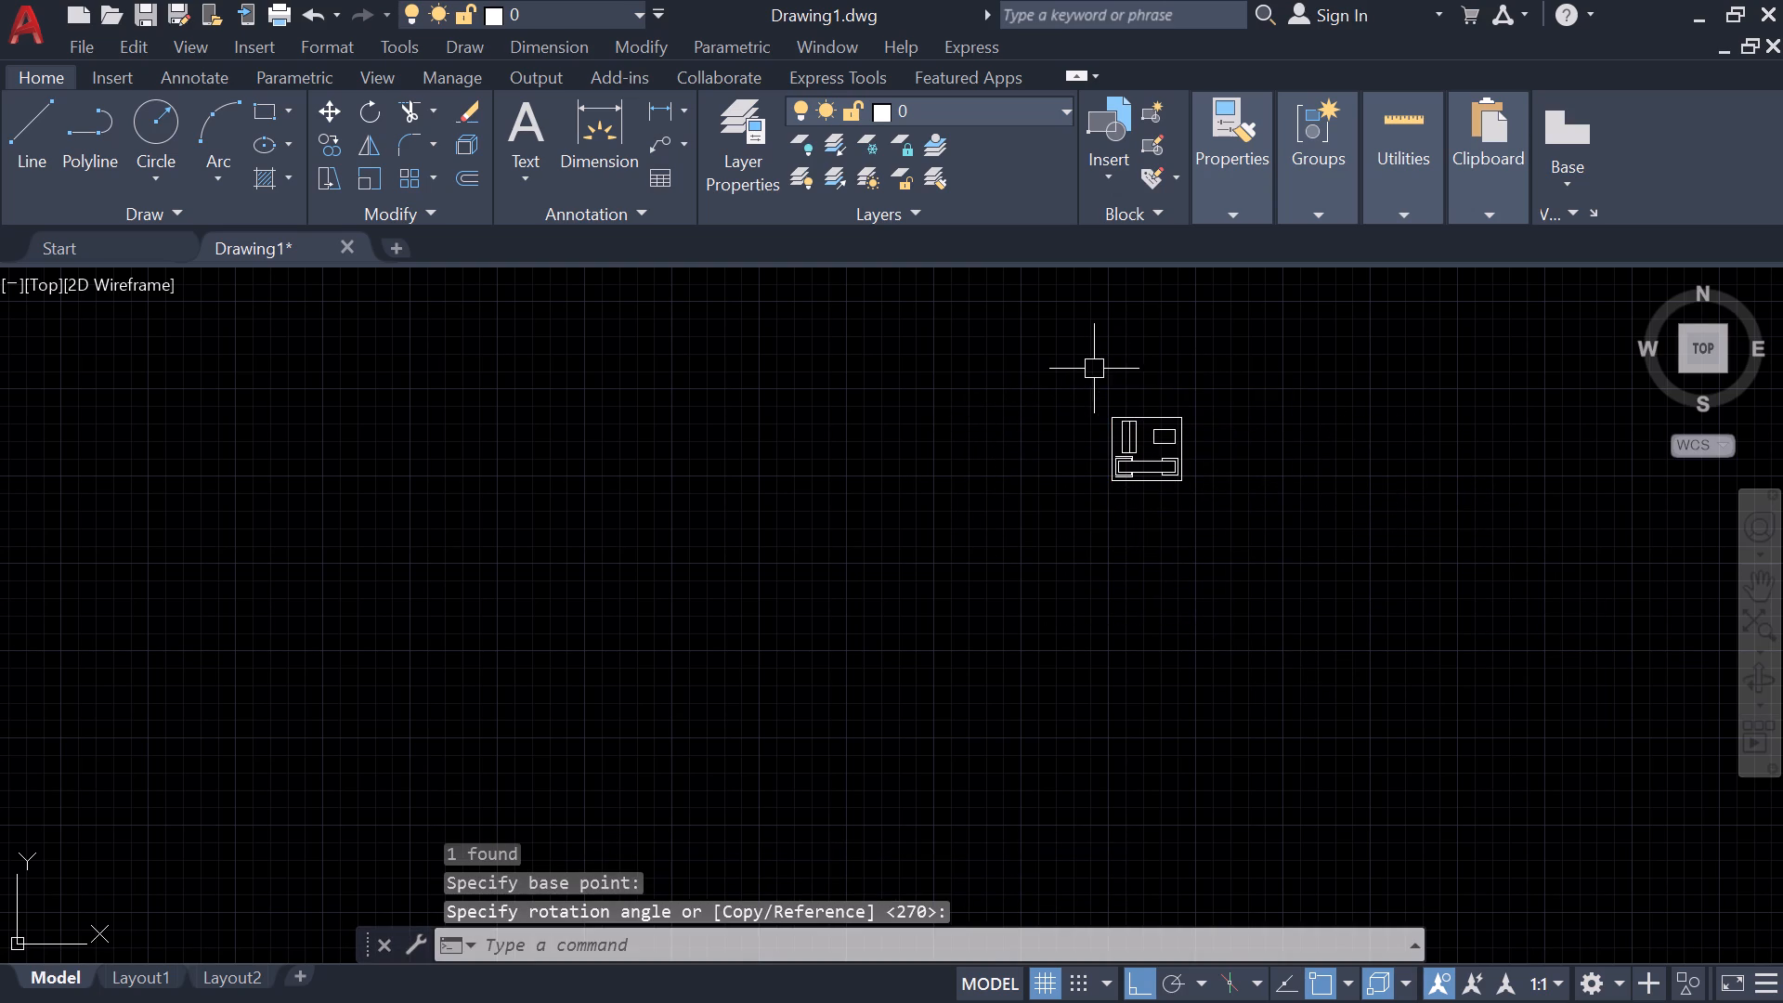
Move the small square block with Ortho off onto the rounded counter in the small western room, its west edge against the exterior wall.
{"action": "left_click", "coordinate": [1275, 566]}
{"action": "left_click", "coordinate": [953, 320]}
{"action": "key", "text": "m"}
{"action": "key", "text": "Return"}
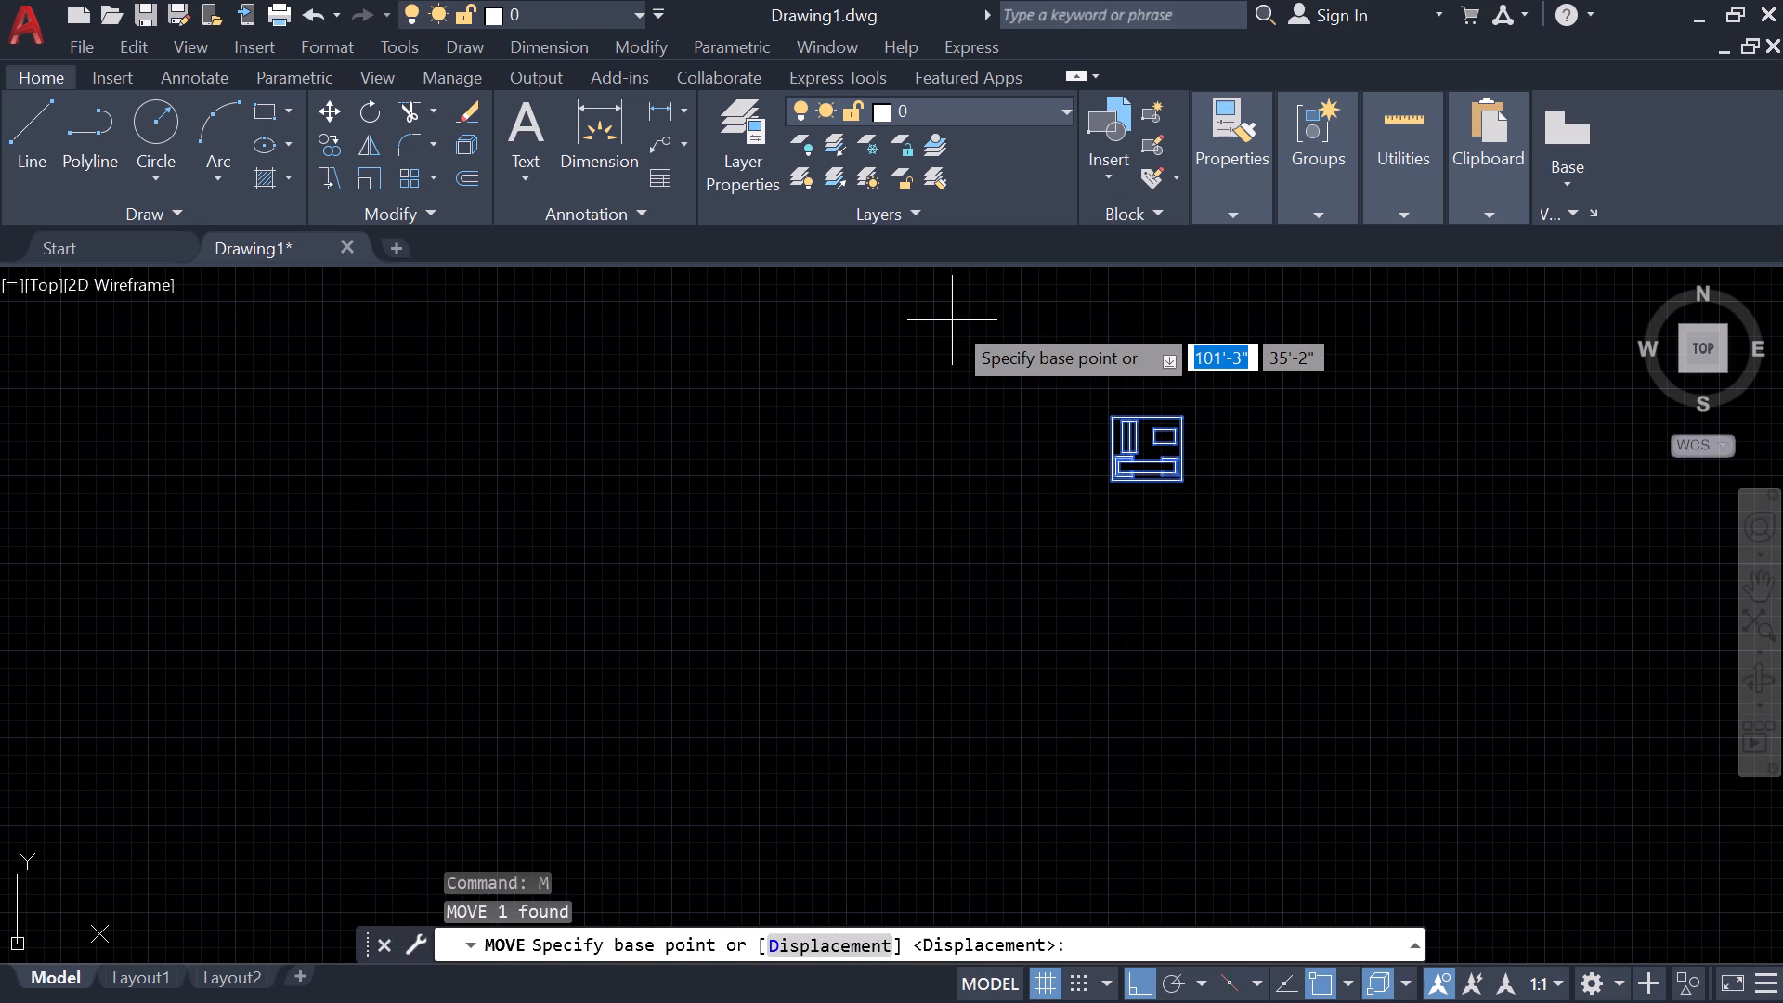
{"action": "left_click", "coordinate": [1116, 452]}
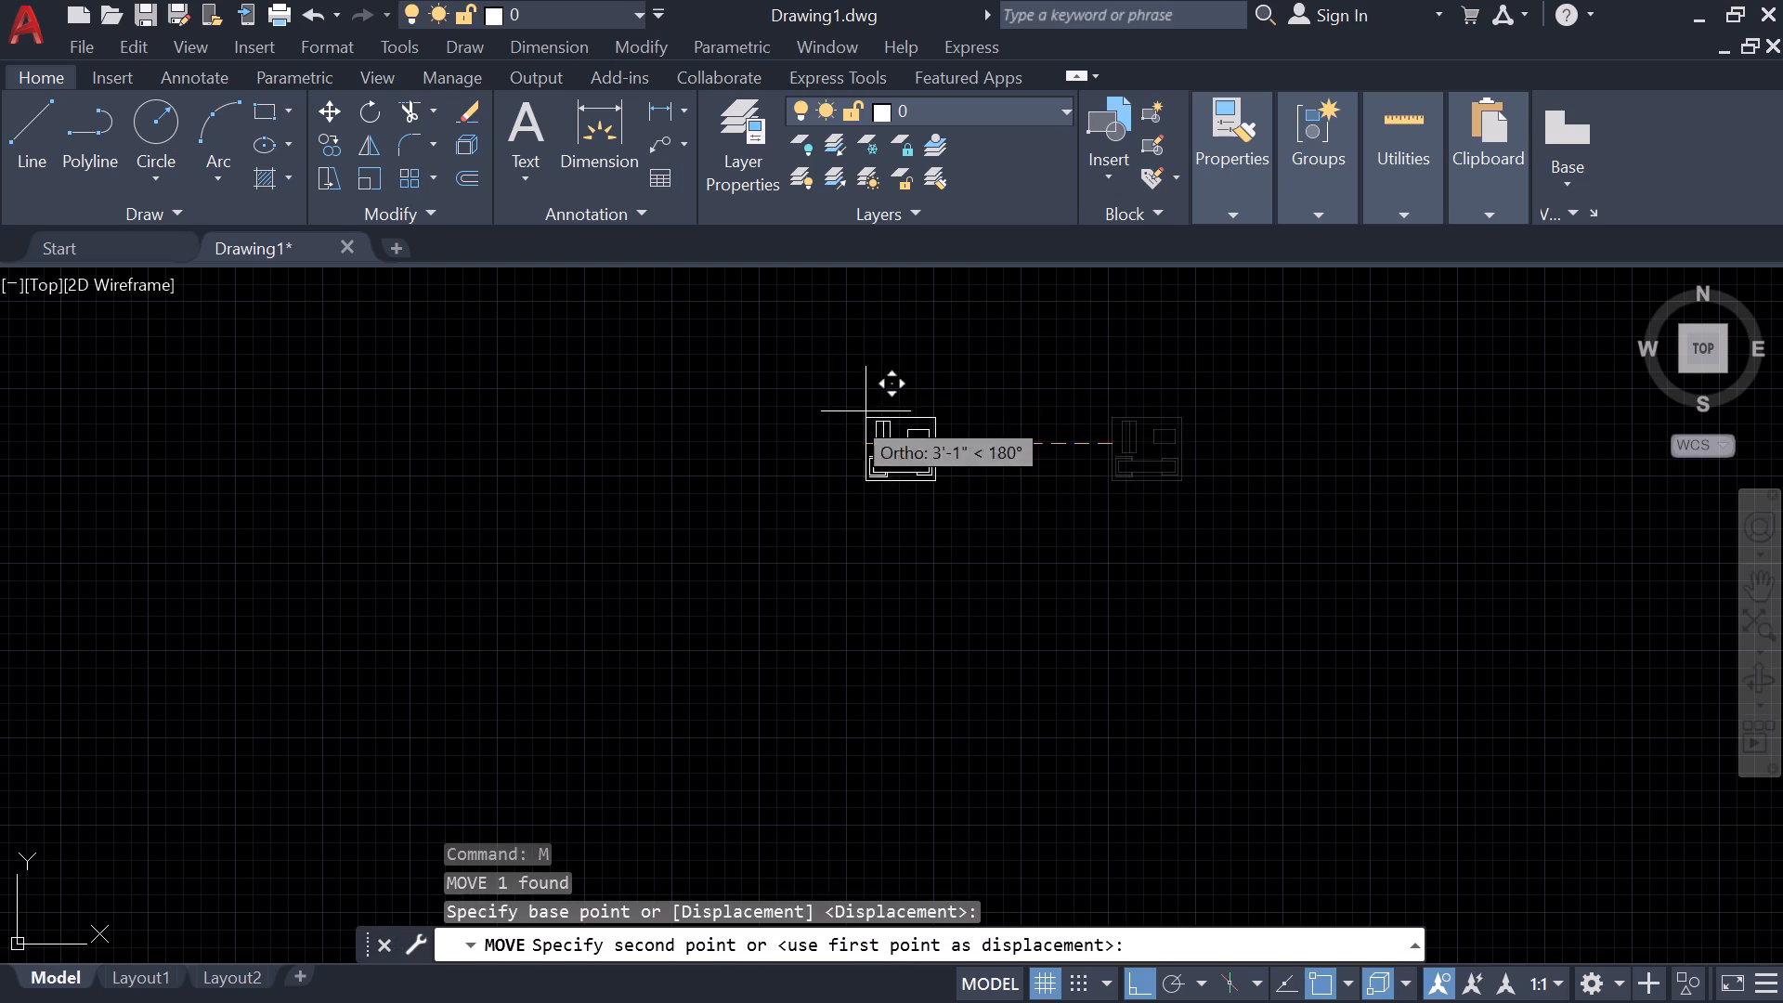
{"action": "scroll", "coordinate": [826, 416], "scroll_direction": "down", "scroll_amount": 2}
{"action": "middle_click_drag", "start_coordinate": [740, 409], "coordinate": [1782, 804]}
{"action": "middle_click_drag", "start_coordinate": [582, 762], "coordinate": [949, 216]}
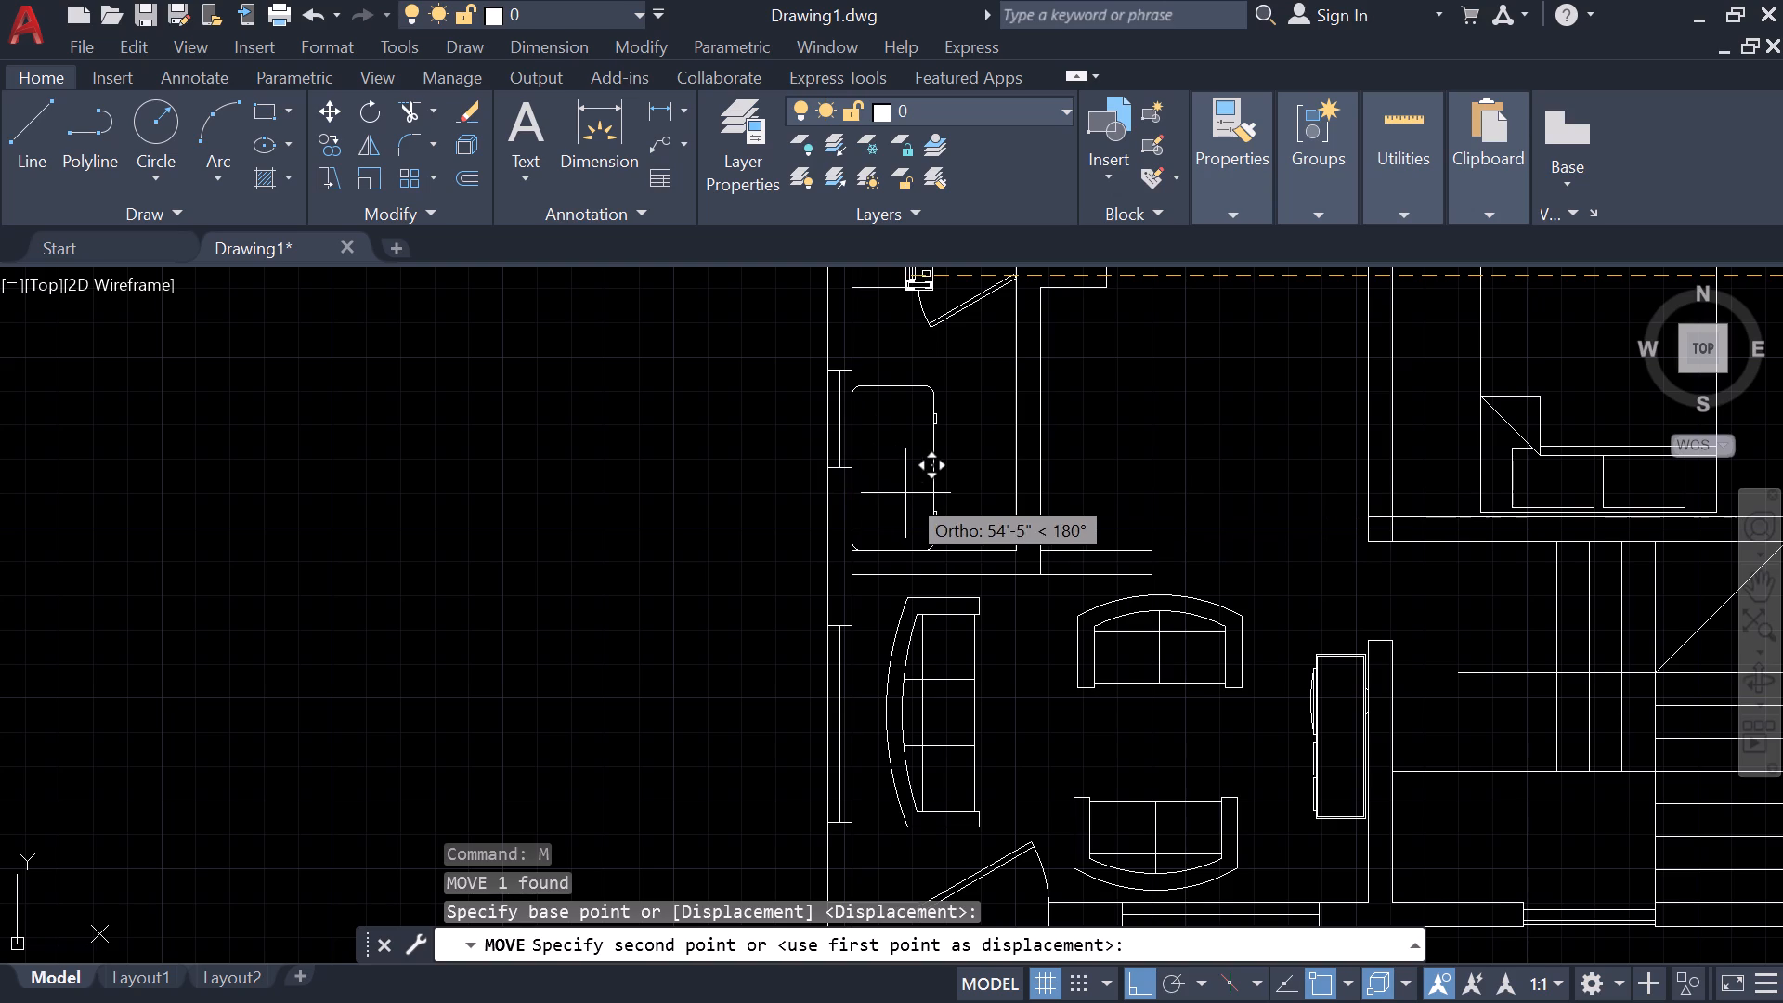
{"action": "key", "text": "shift+F8"}
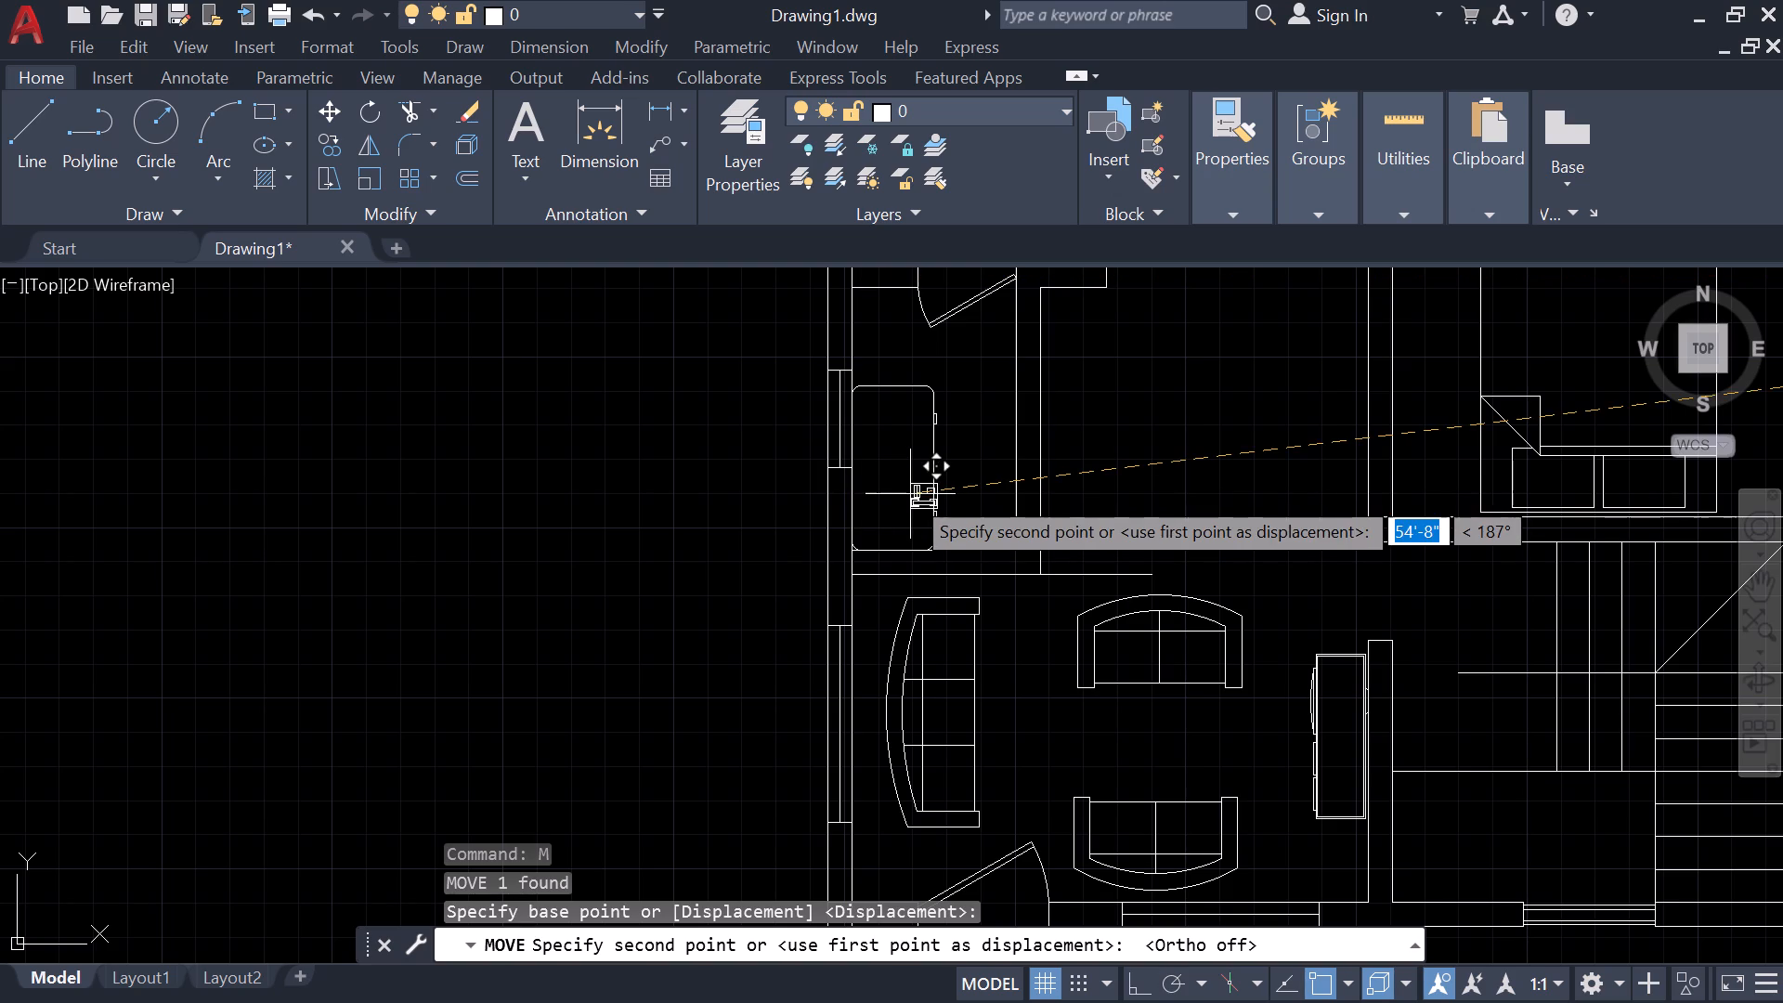
{"action": "left_click", "coordinate": [852, 496]}
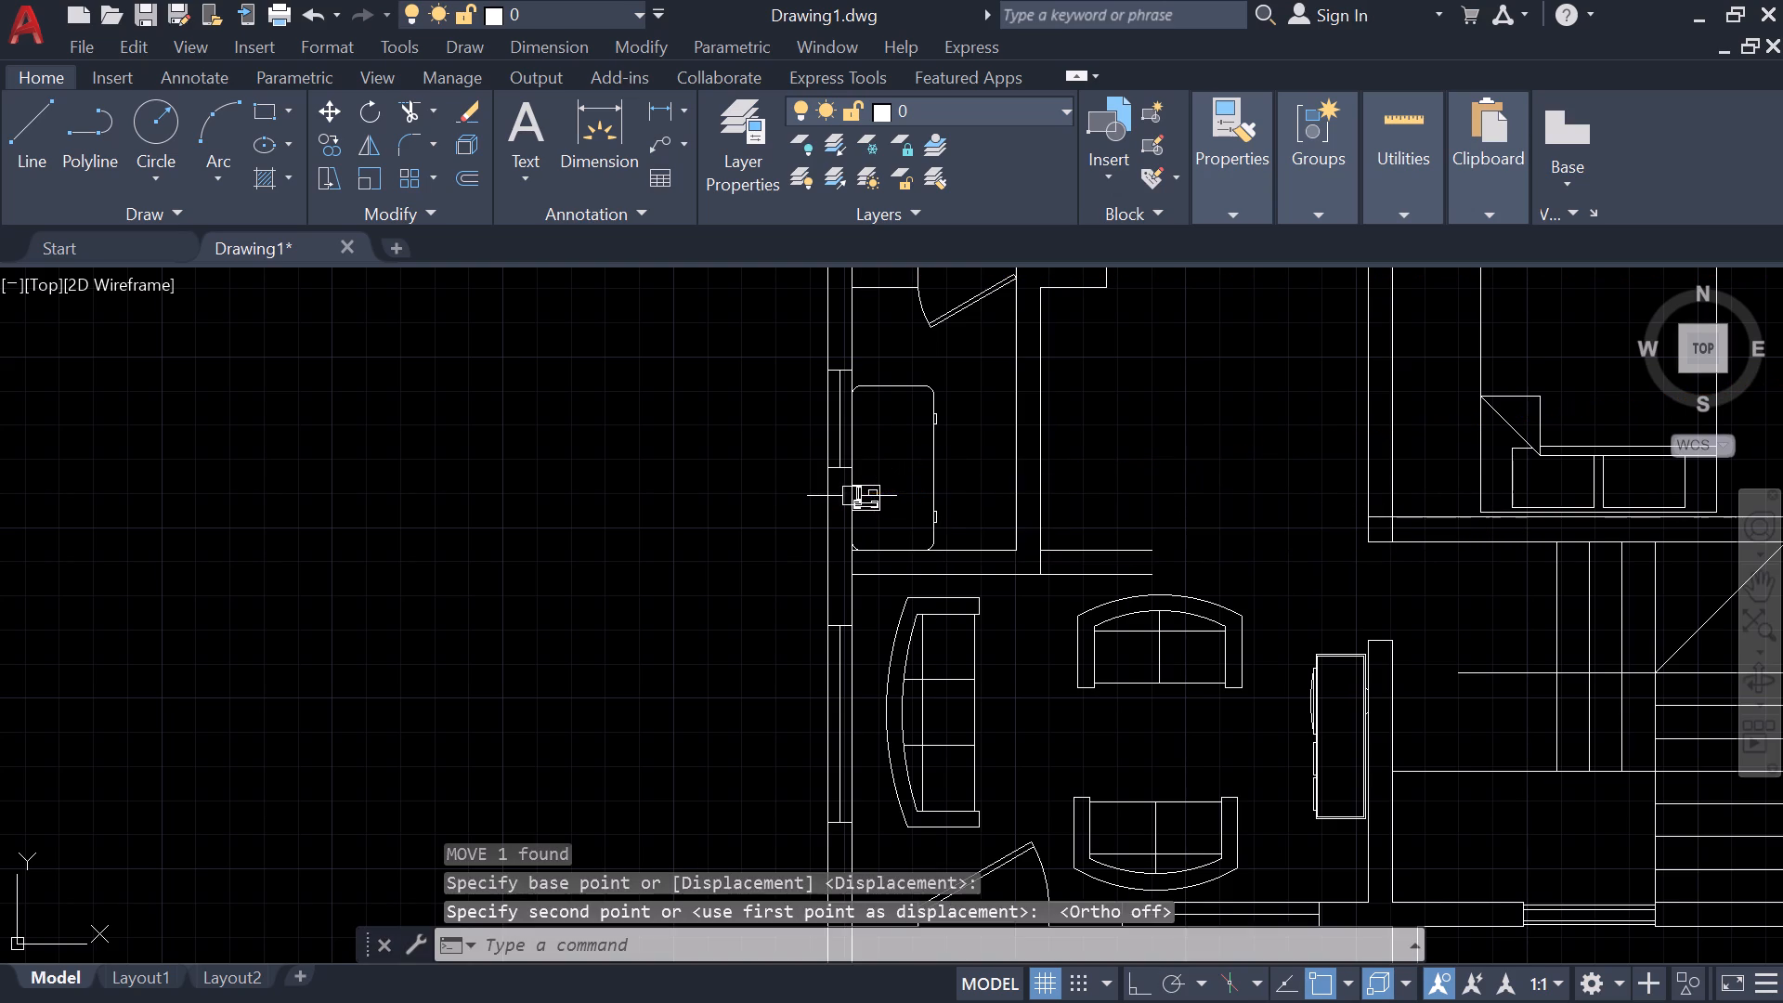
Scale up the small square block on the rounded counter about the midpoint of its west edge.
{"action": "left_click", "coordinate": [875, 498]}
{"action": "type", "text": "sc"}
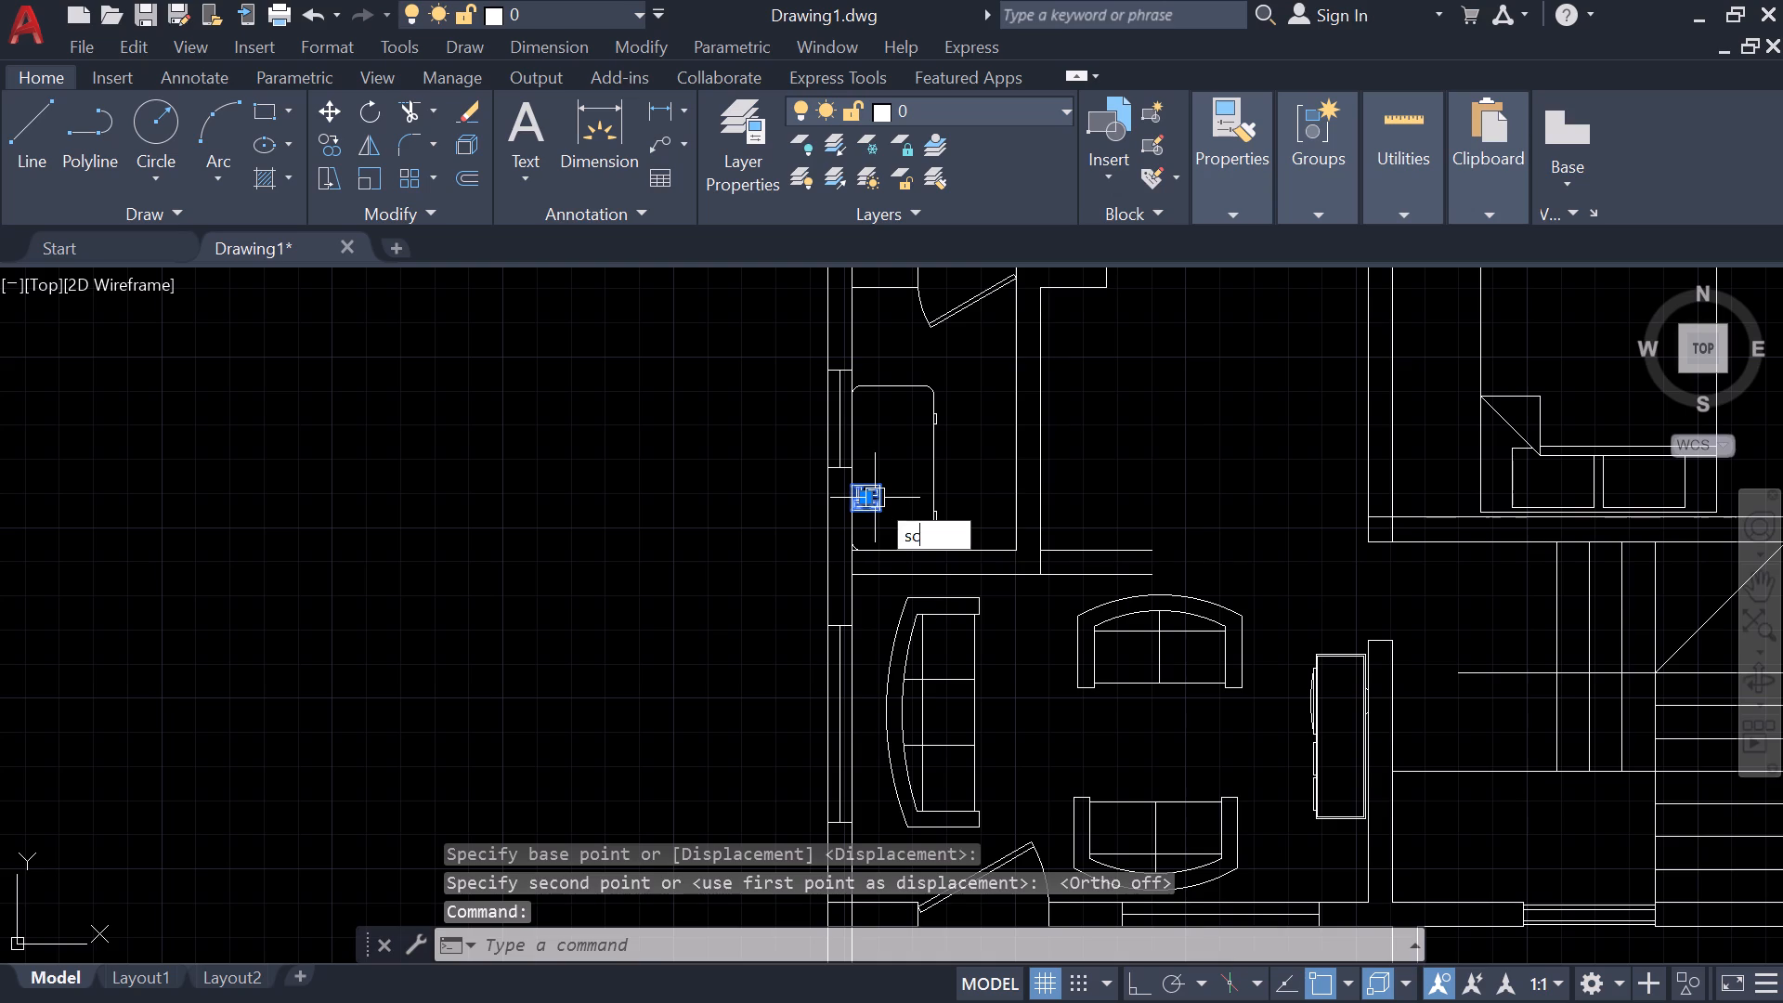
{"action": "key", "text": "space"}
{"action": "scroll", "coordinate": [826, 491], "scroll_direction": "up", "scroll_amount": 6}
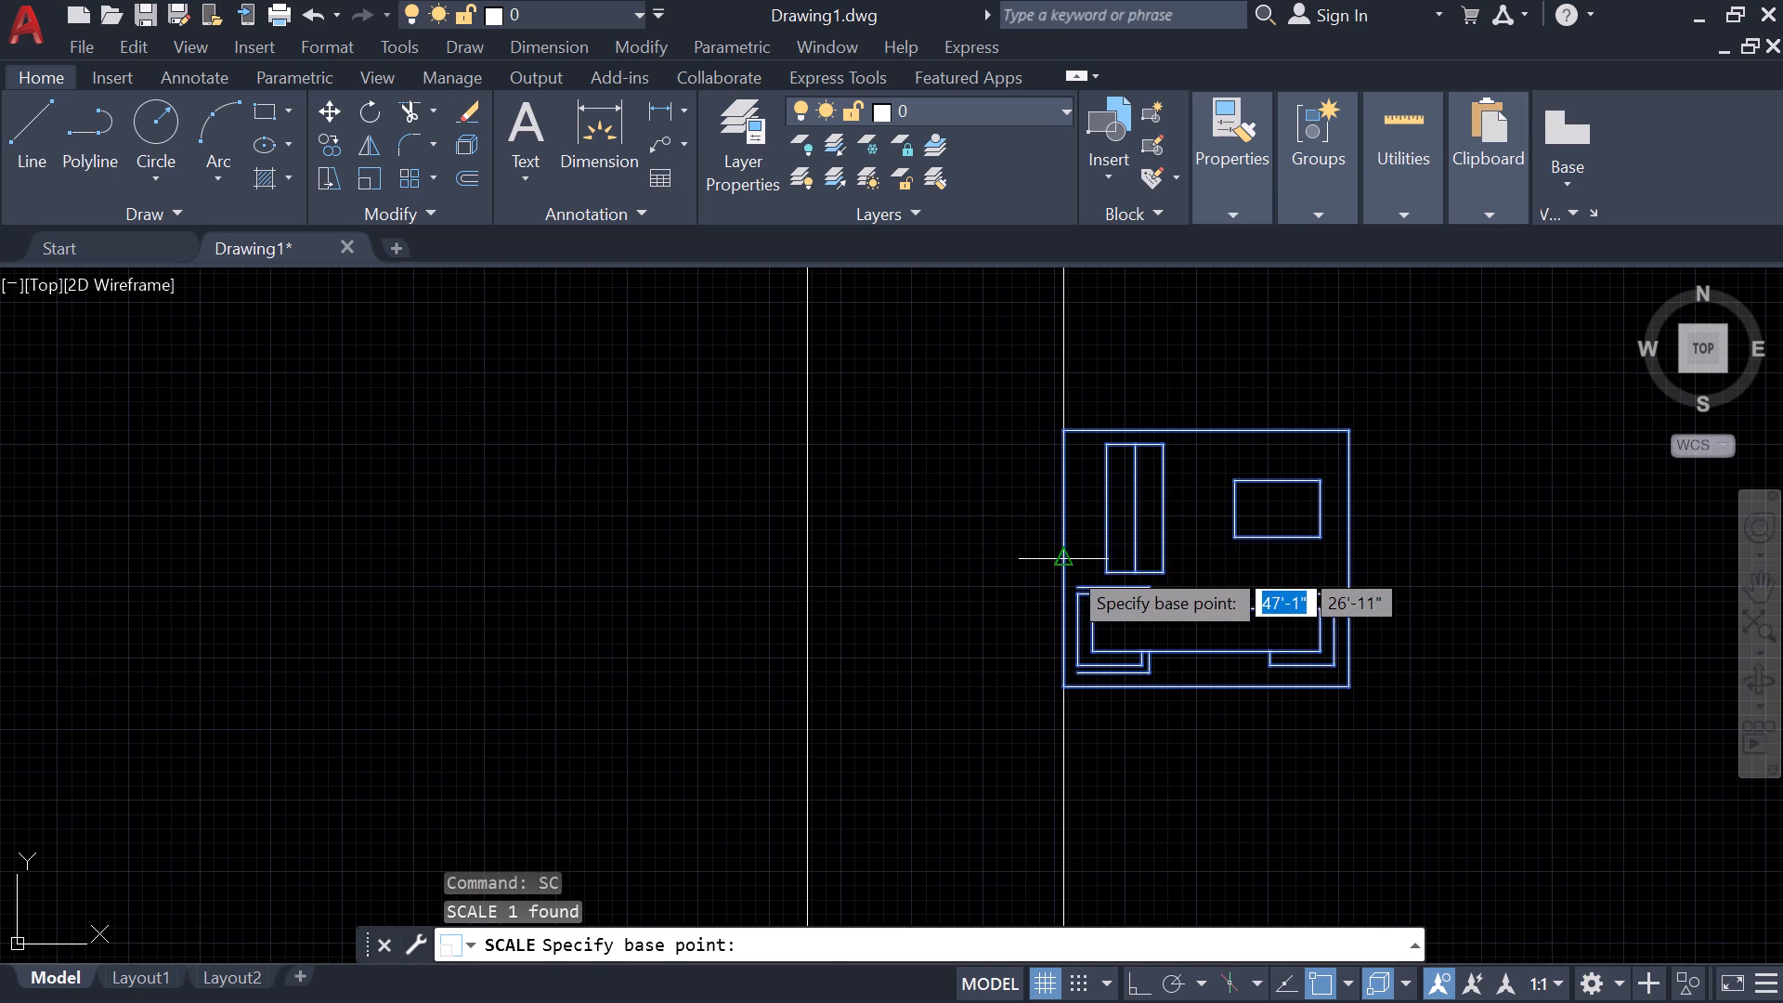
{"action": "left_click", "coordinate": [1067, 566]}
{"action": "scroll", "coordinate": [1206, 566], "scroll_direction": "down", "scroll_amount": 4}
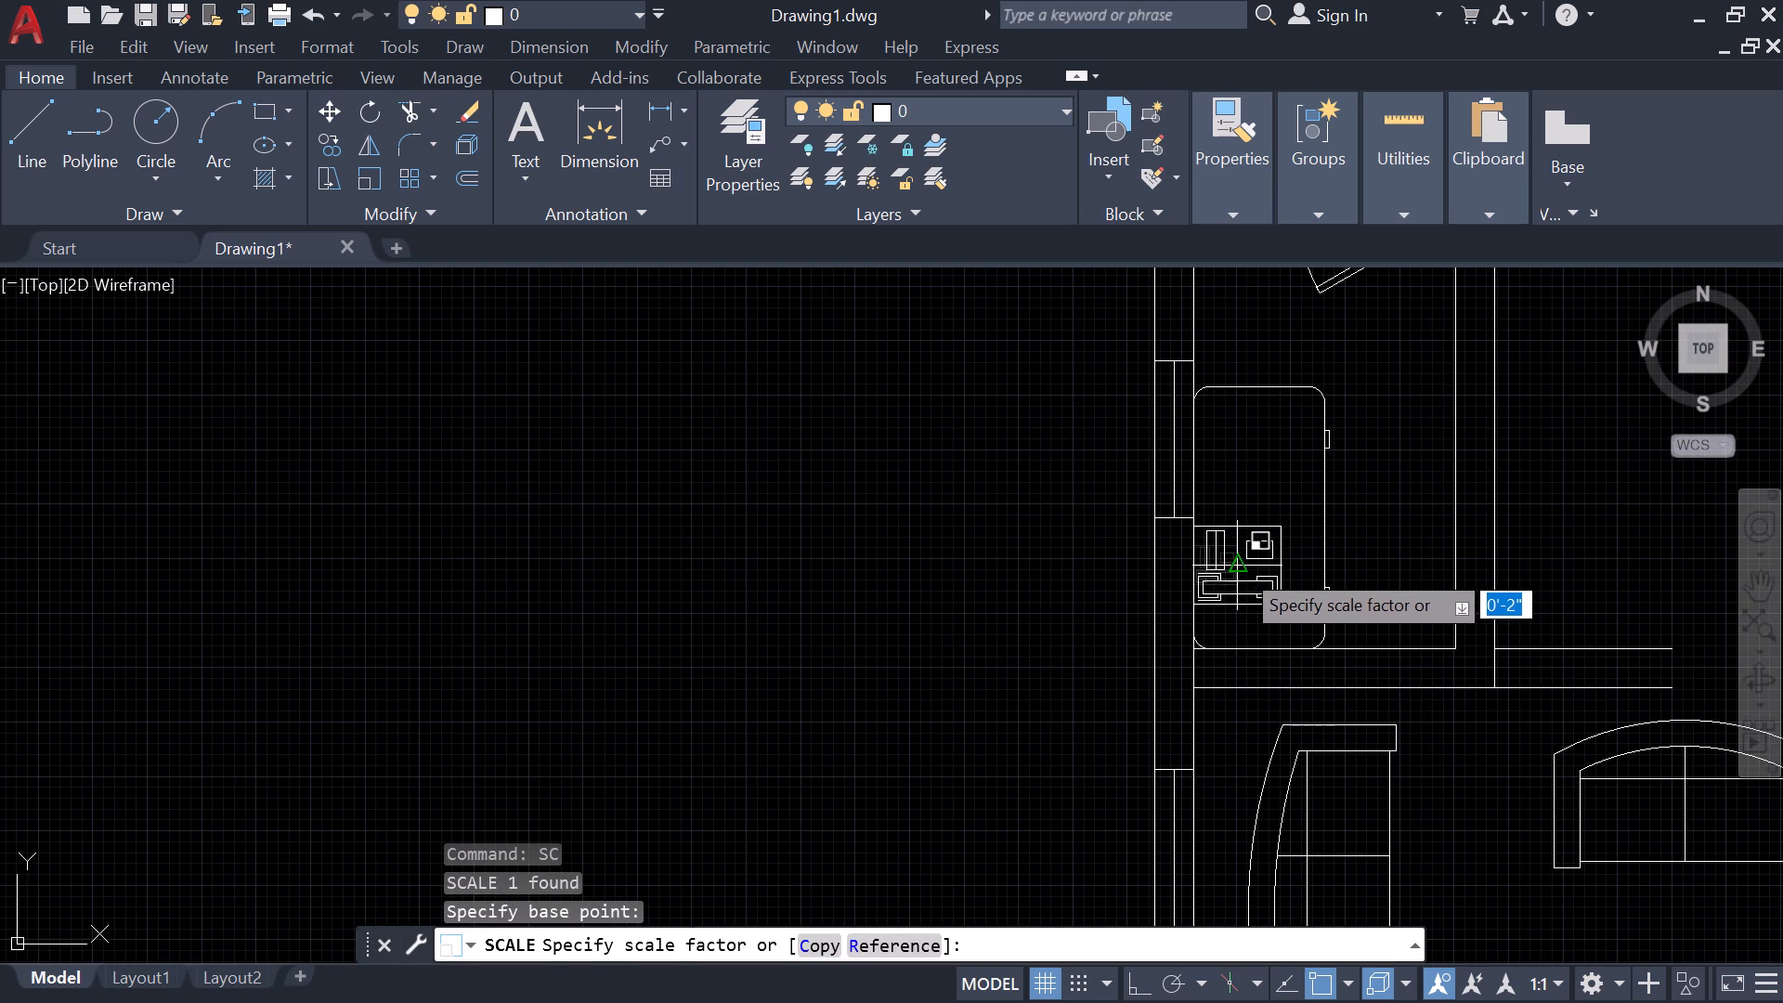
{"action": "left_click", "coordinate": [1230, 567]}
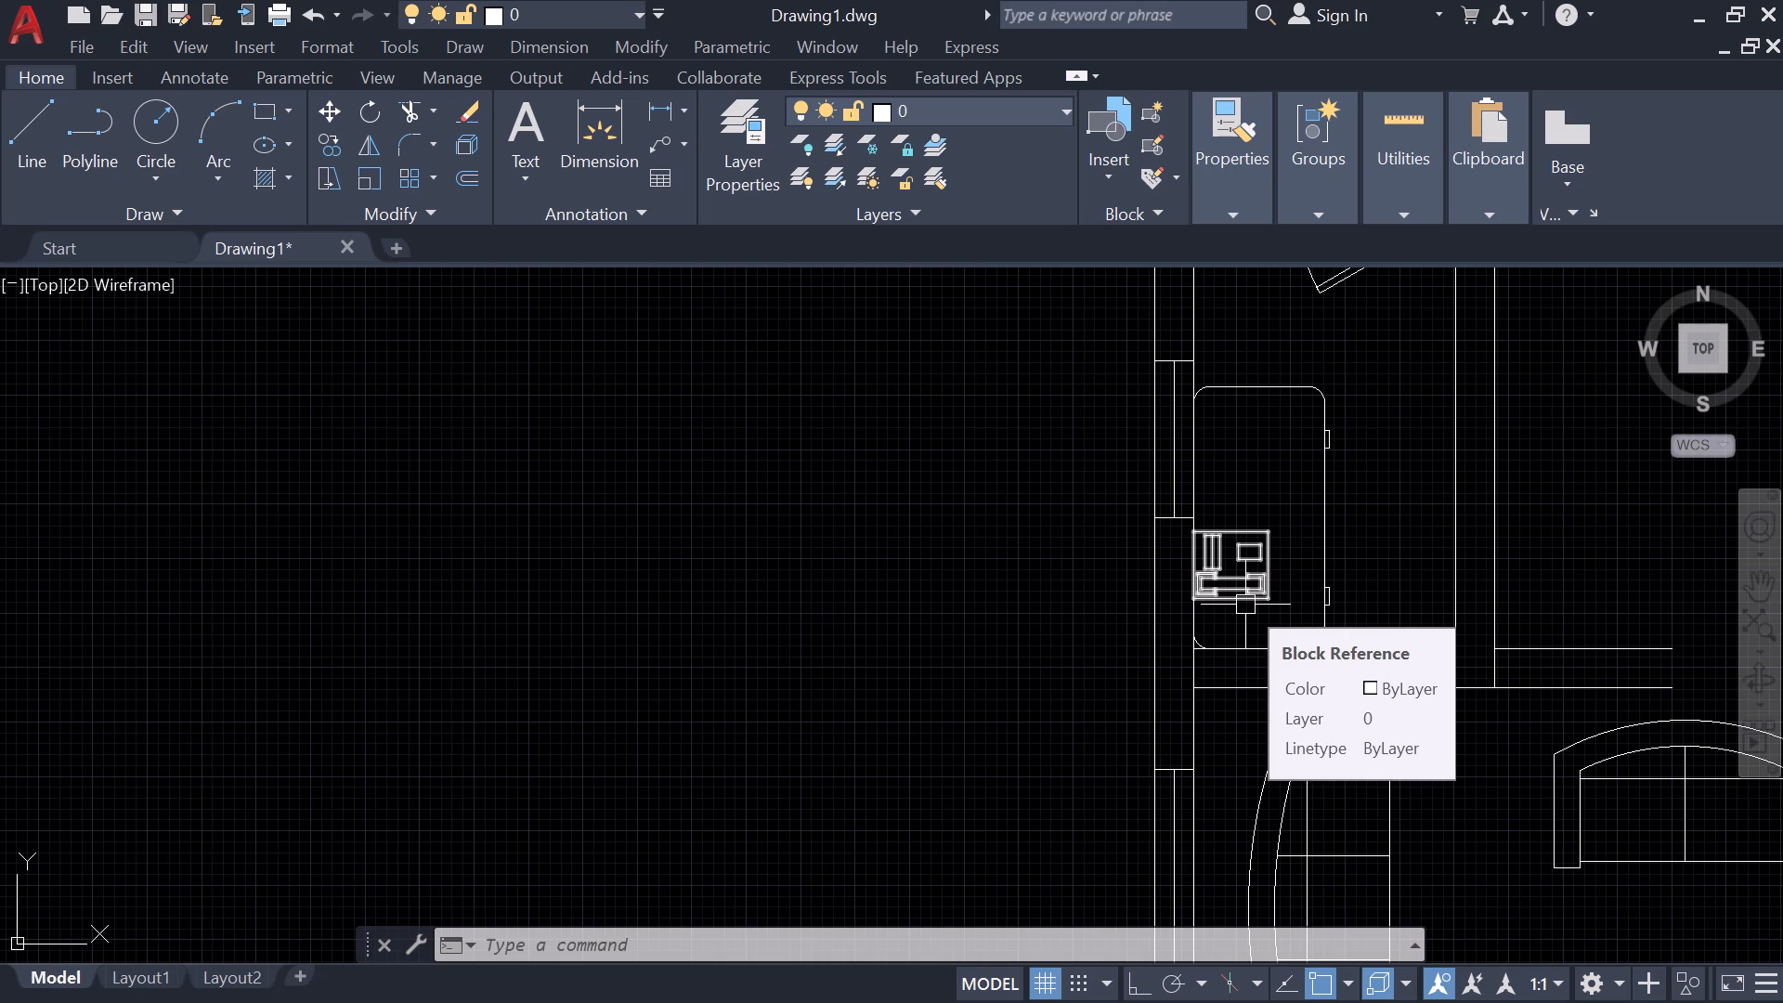
Rotate the six-chair dining table outside the plan 90° clockwise about its southeast corner, with Ortho on.
{"action": "scroll", "coordinate": [892, 619], "scroll_direction": "down", "scroll_amount": 2}
{"action": "middle_click_drag", "start_coordinate": [885, 619], "coordinate": [355, 502]}
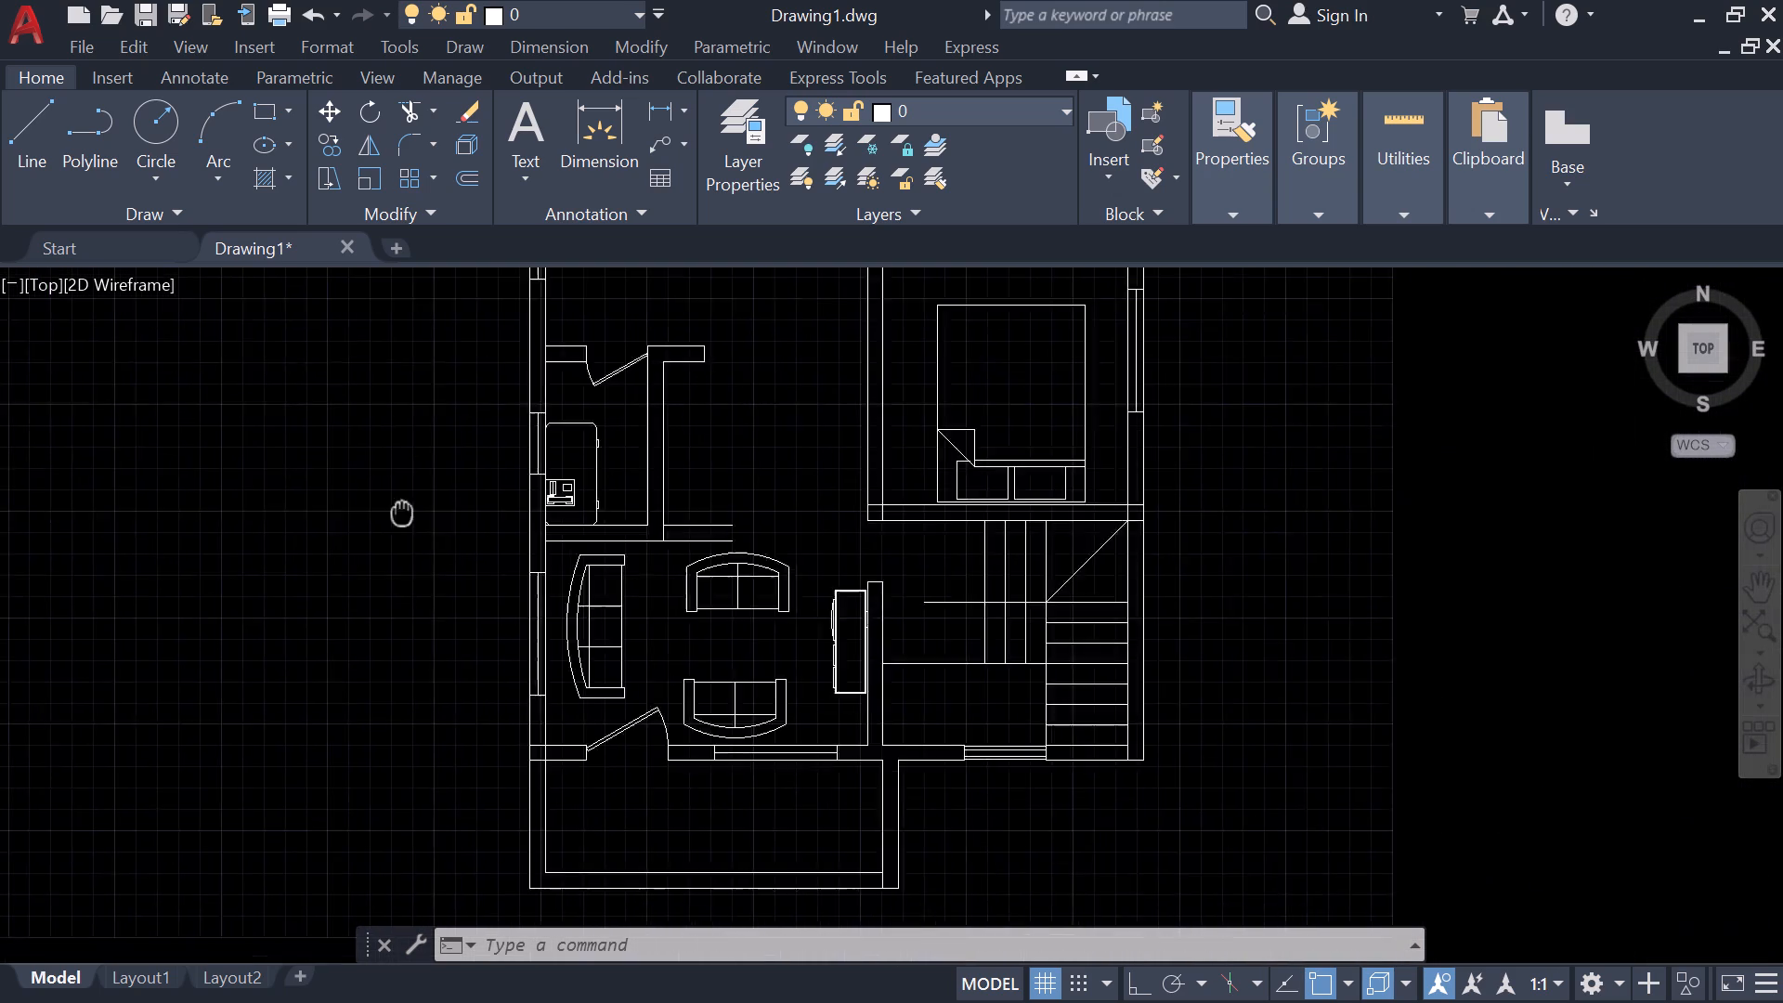
{"action": "scroll", "coordinate": [328, 496], "scroll_direction": "down", "scroll_amount": 2}
{"action": "middle_click_drag", "start_coordinate": [332, 496], "coordinate": [361, 614]}
{"action": "scroll", "coordinate": [333, 496], "scroll_direction": "up", "scroll_amount": 1}
{"action": "scroll", "coordinate": [344, 628], "scroll_direction": "down", "scroll_amount": 1}
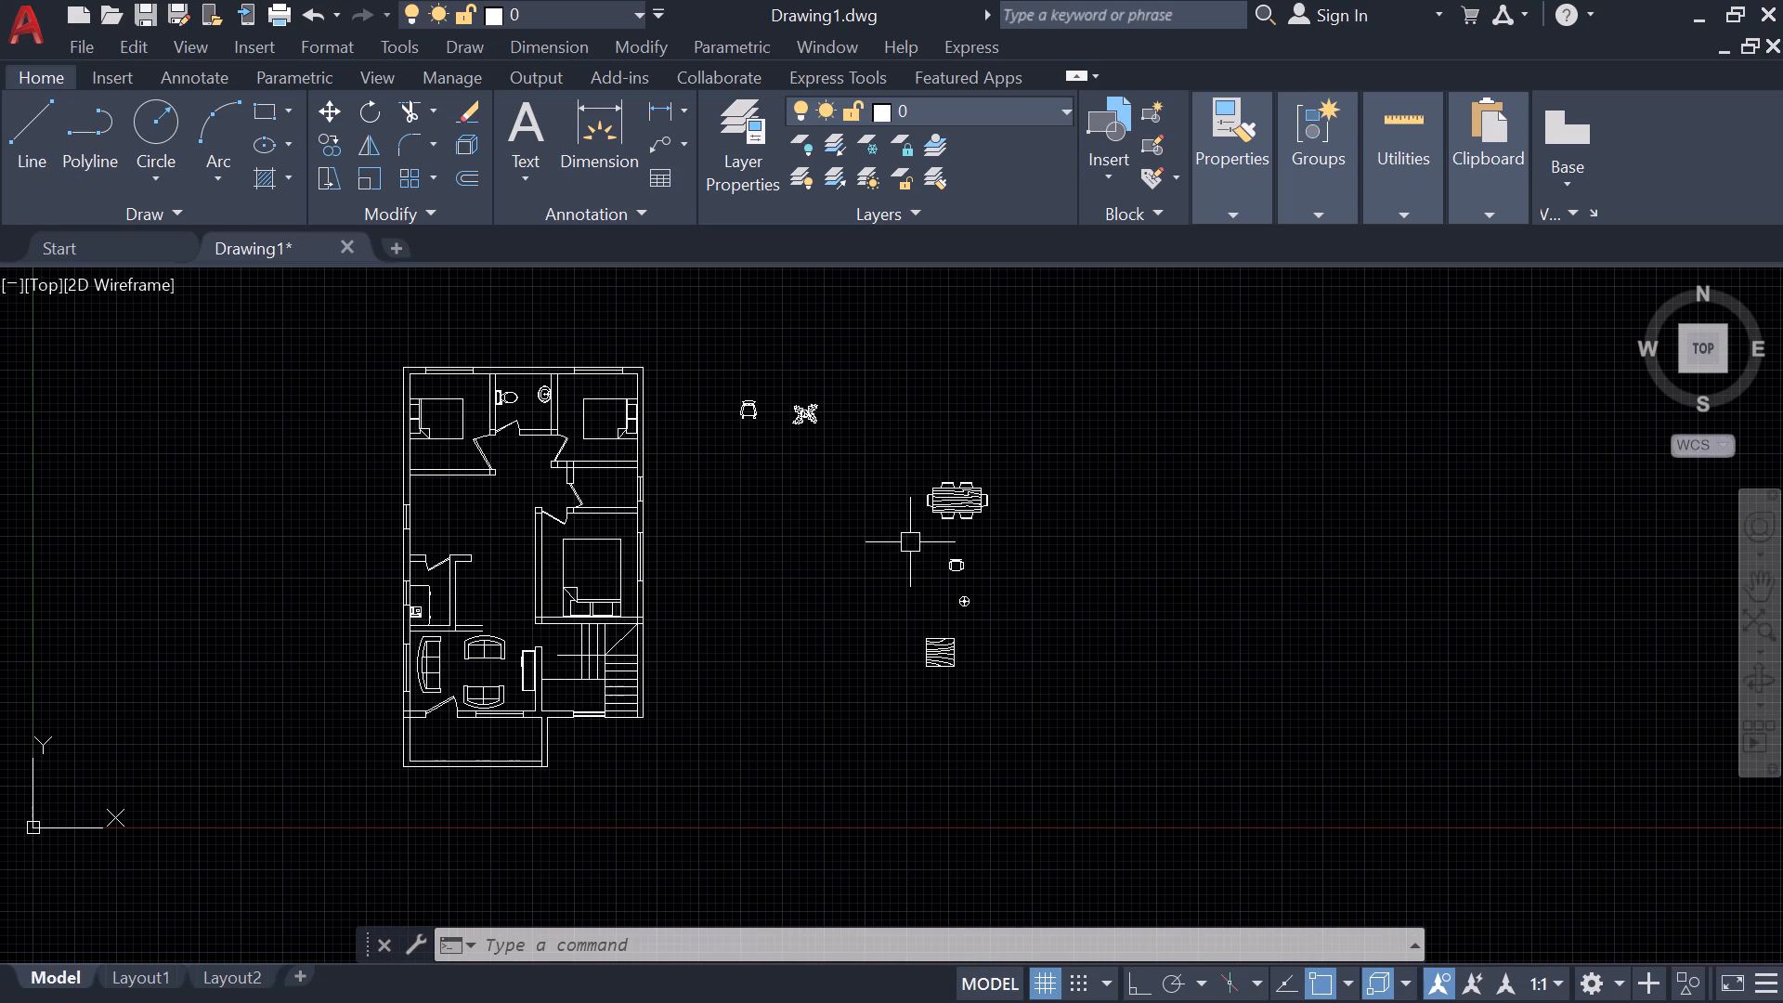
{"action": "scroll", "coordinate": [936, 525], "scroll_direction": "up", "scroll_amount": 1}
{"action": "left_click", "coordinate": [1049, 539]}
{"action": "left_click", "coordinate": [883, 405]}
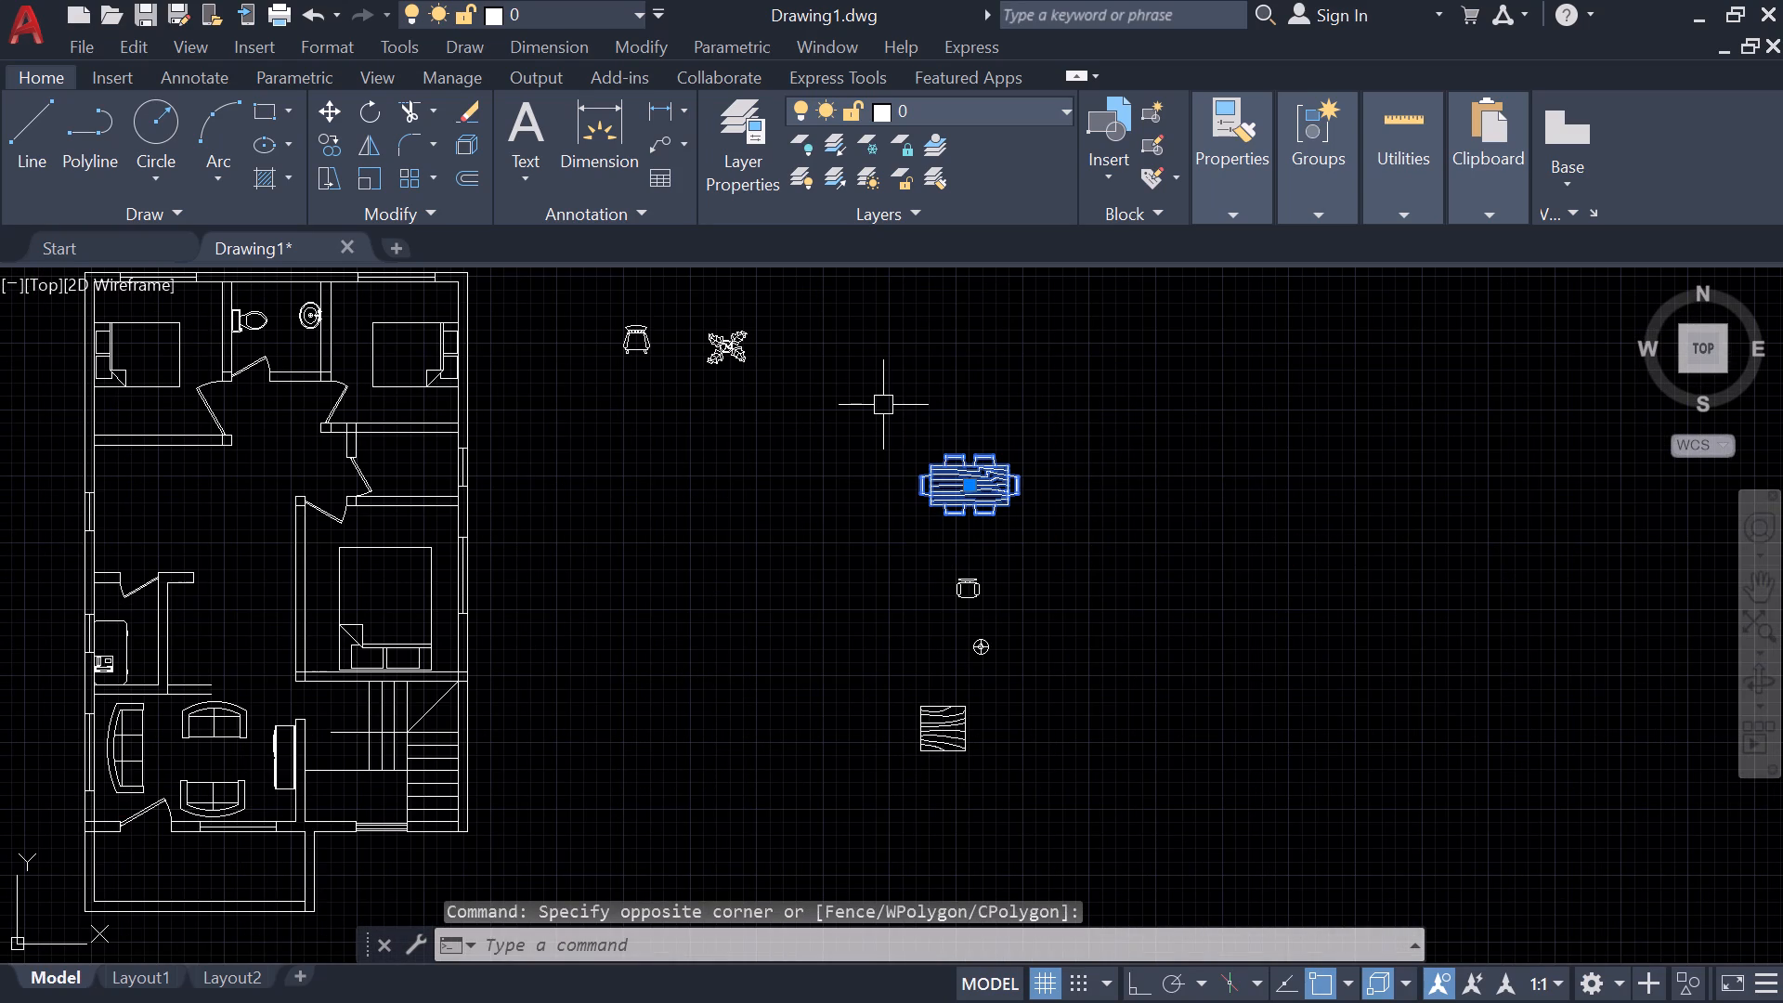
{"action": "type", "text": "ro"}
{"action": "key", "text": "Return"}
{"action": "left_click", "coordinate": [1011, 501]}
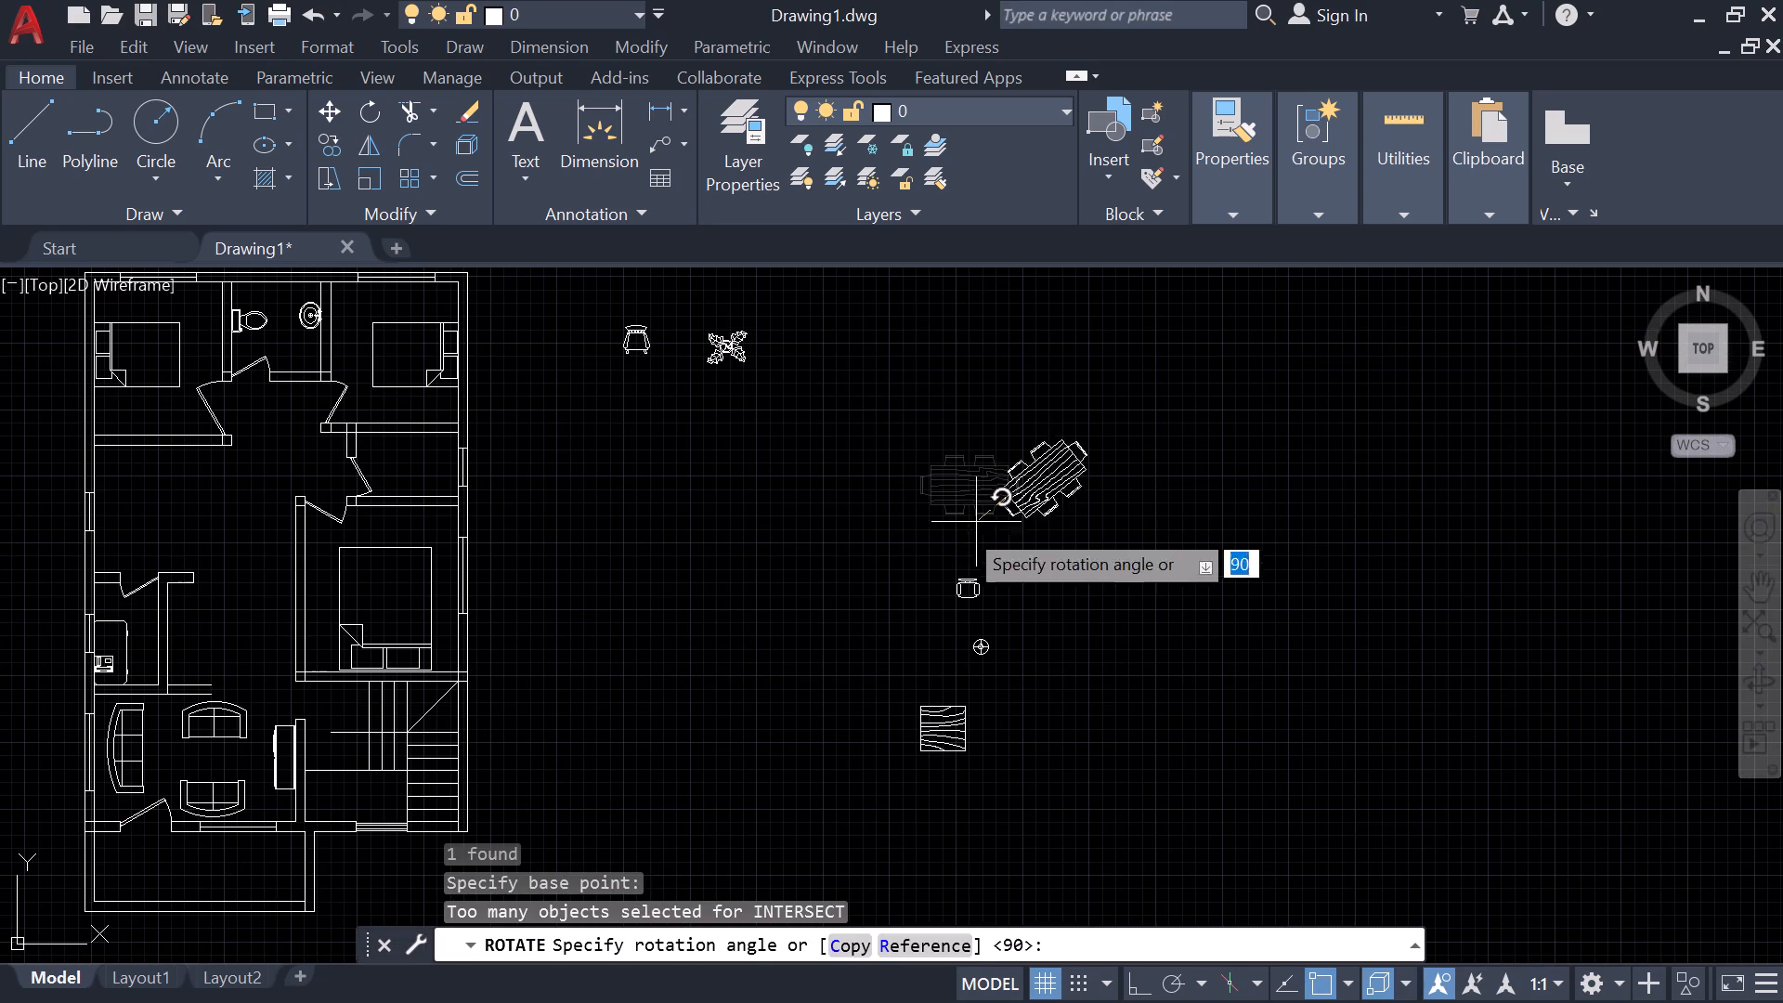
{"action": "key", "text": "shift+F8"}
{"action": "left_click", "coordinate": [1048, 562]}
Move the rotated dining table with Ortho off into the open central hall, west of the large bedroom.
{"action": "left_click", "coordinate": [1076, 550]}
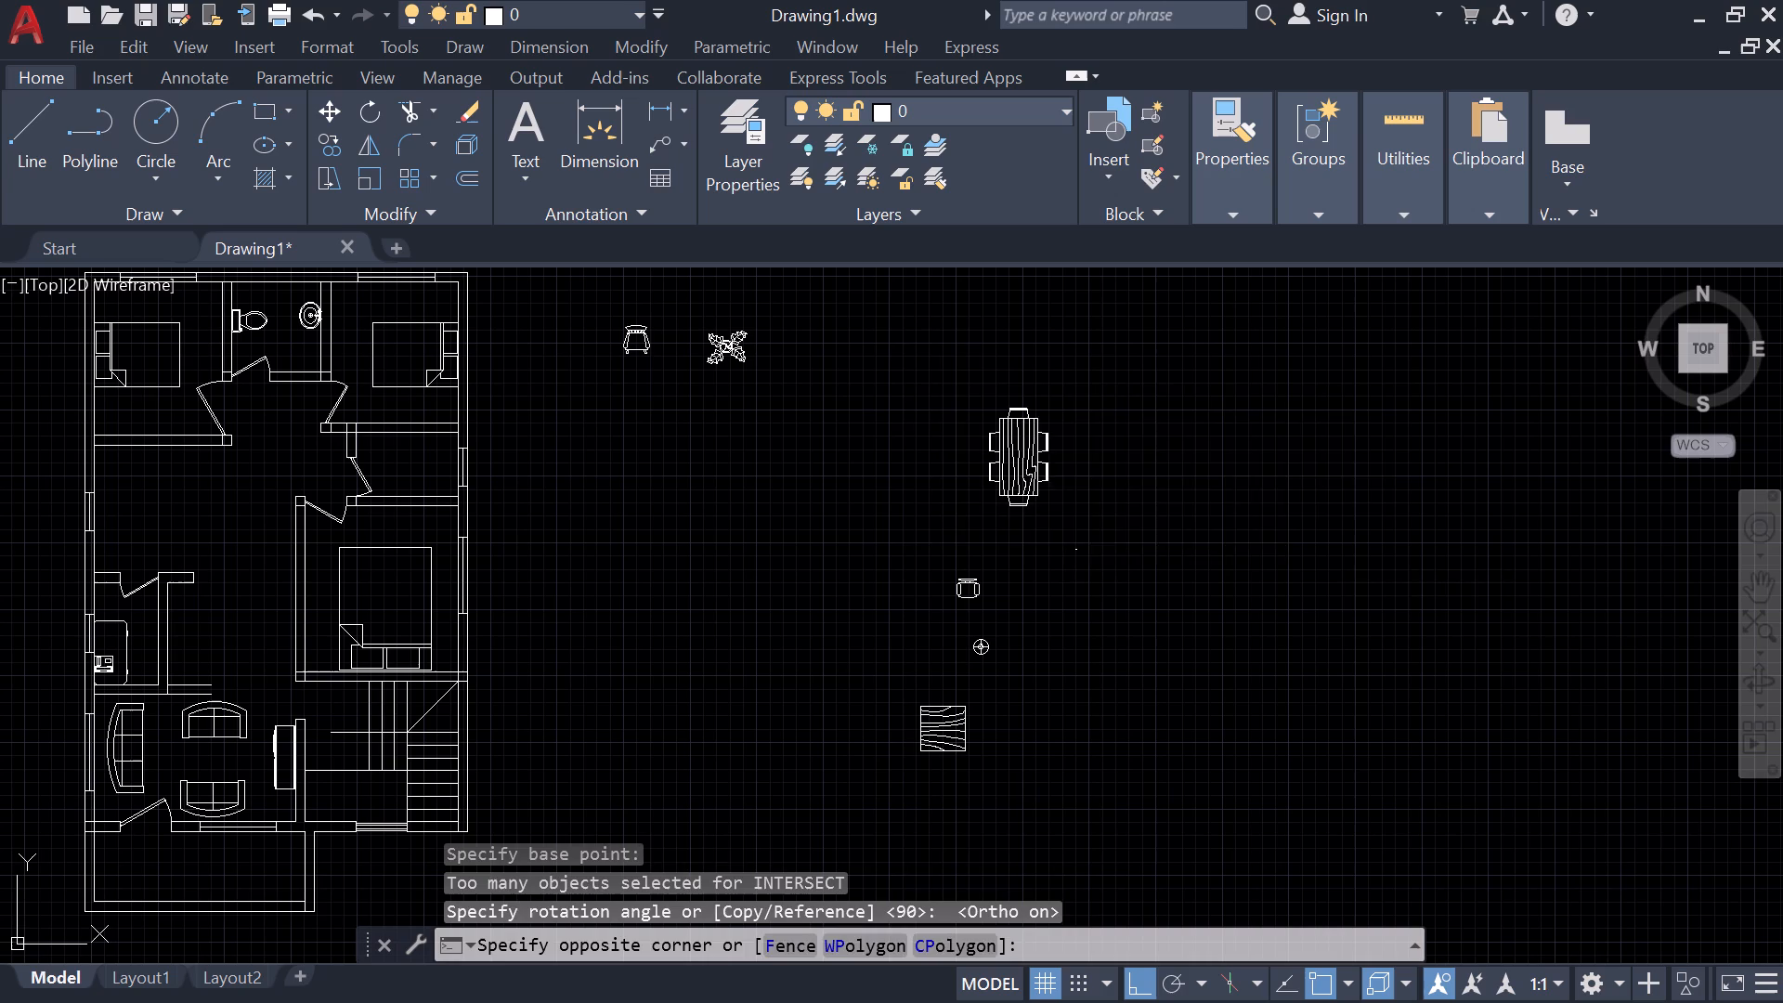
{"action": "left_click", "coordinate": [931, 365]}
{"action": "type", "text": "m"}
{"action": "key", "text": "space"}
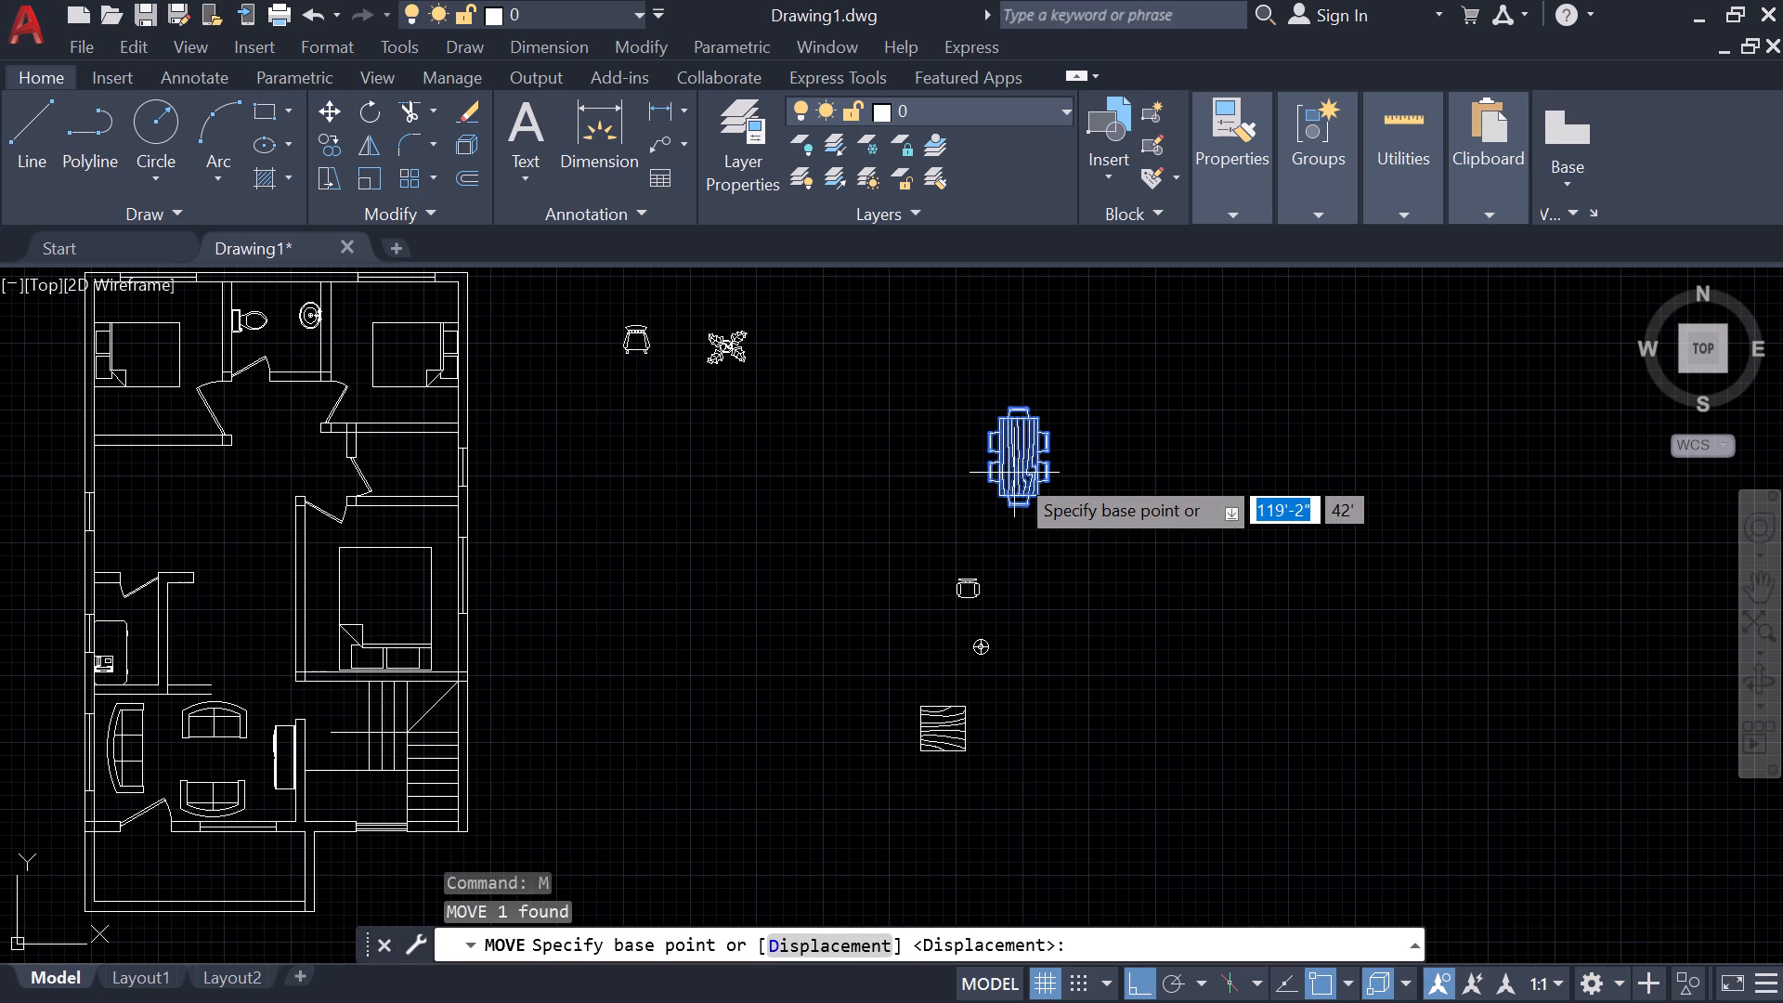
{"action": "left_click", "coordinate": [1015, 459]}
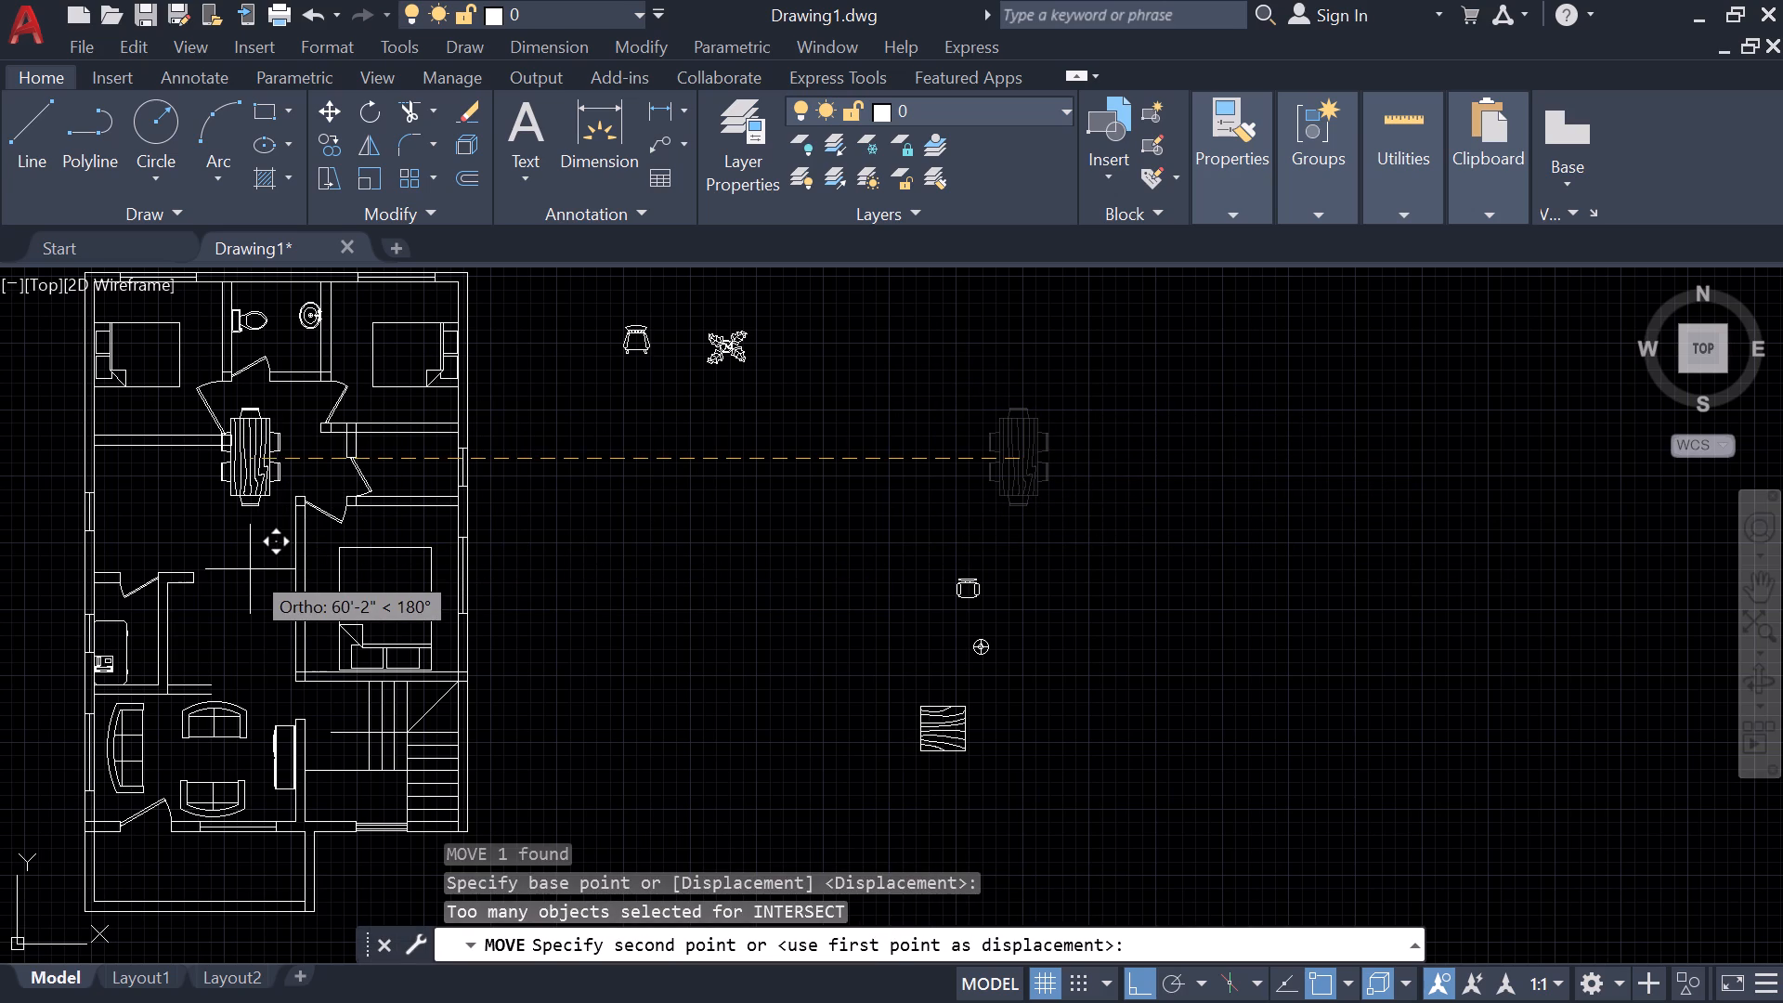
{"action": "key", "text": "shift+F8"}
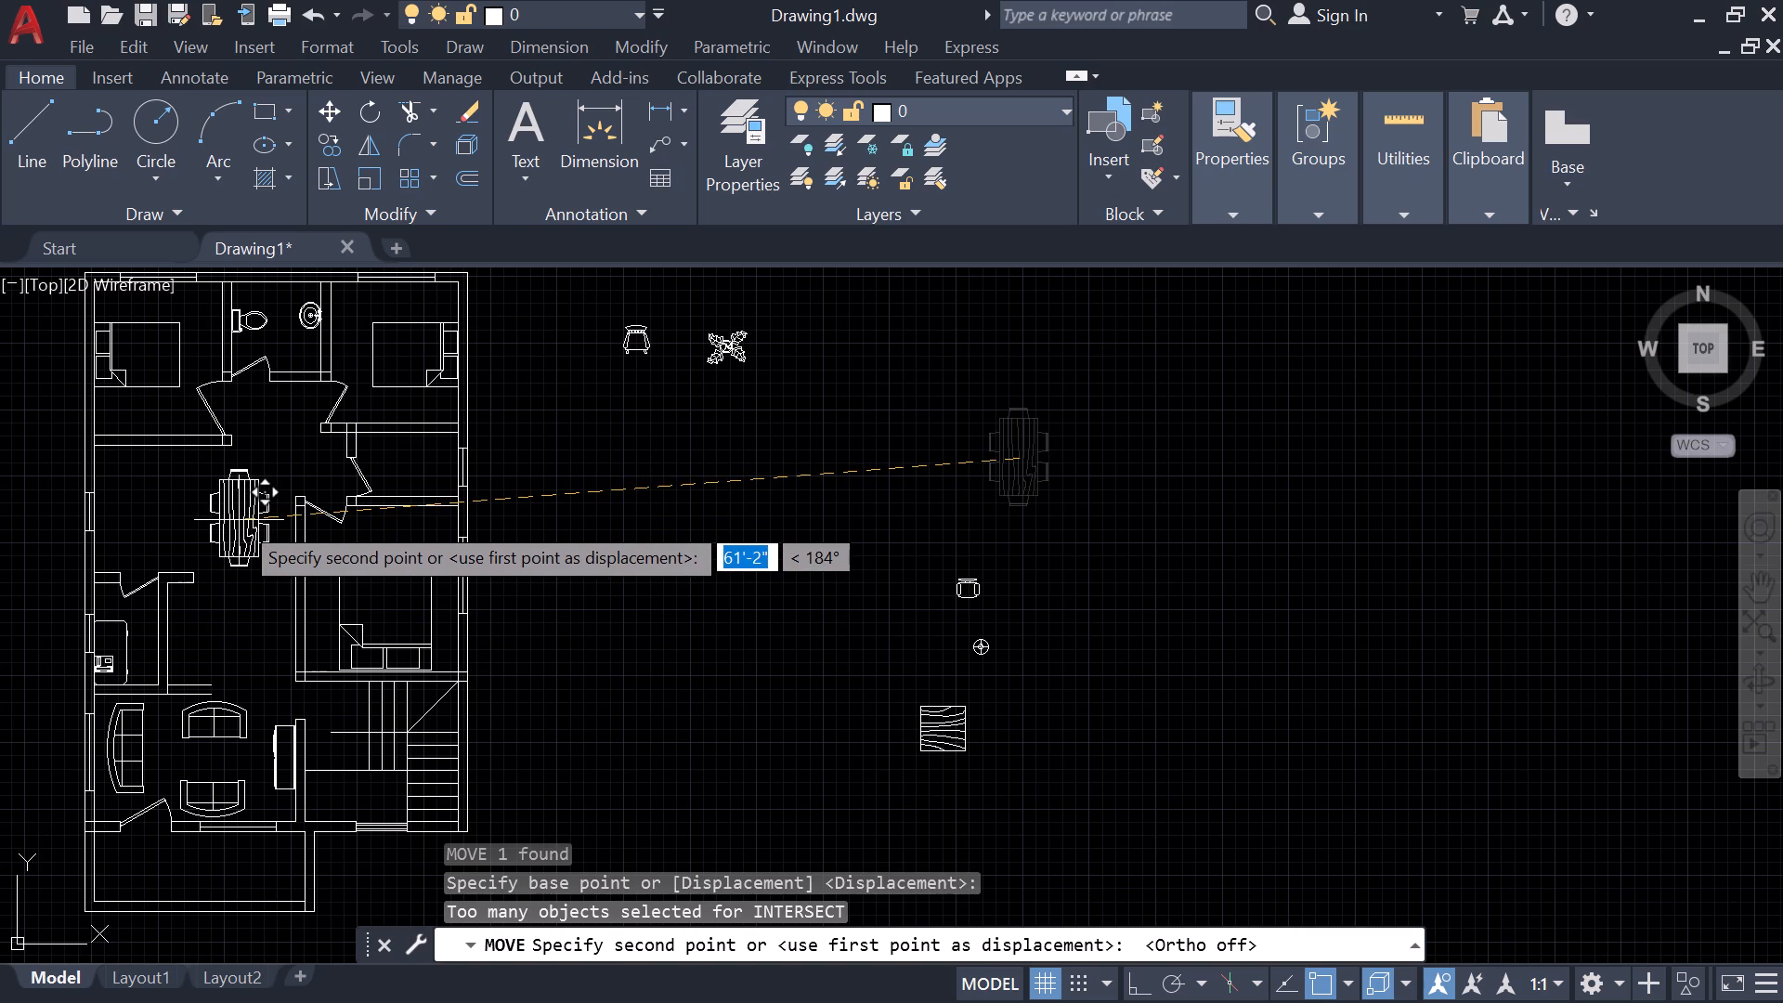
{"action": "left_click", "coordinate": [239, 520]}
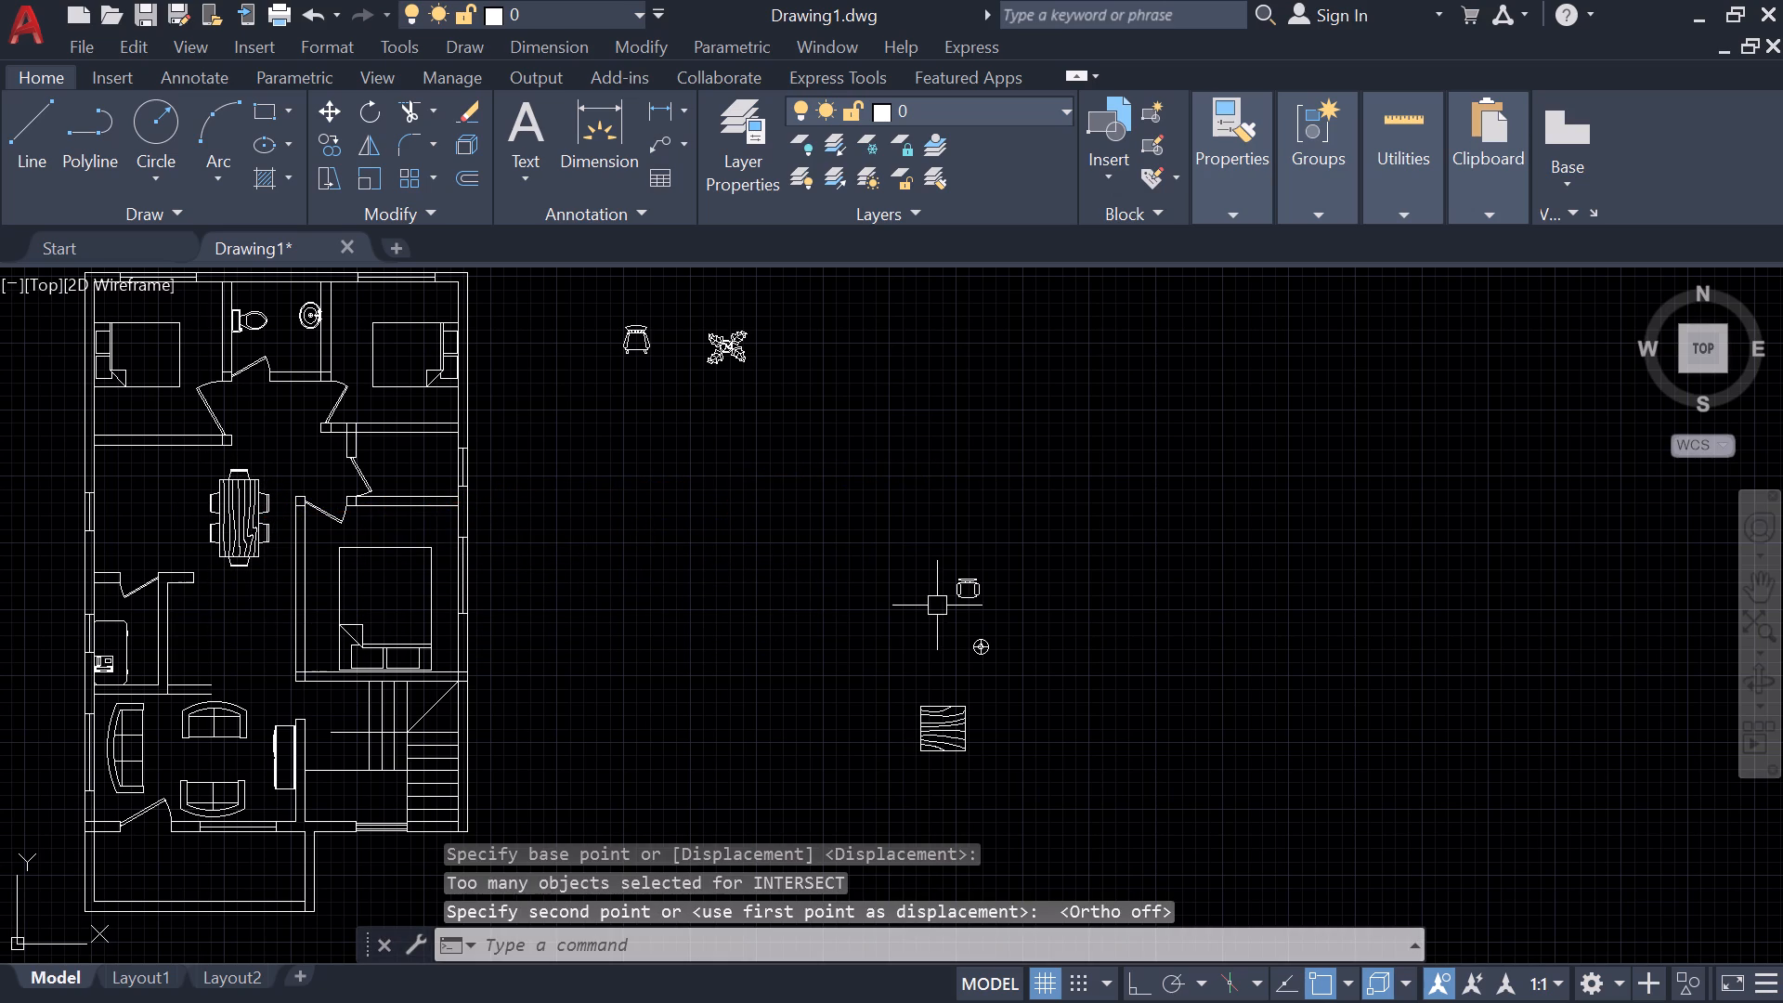
Move the square wood-grain table into the living room, between the two facing two-seat sofas.
{"action": "left_click", "coordinate": [963, 758]}
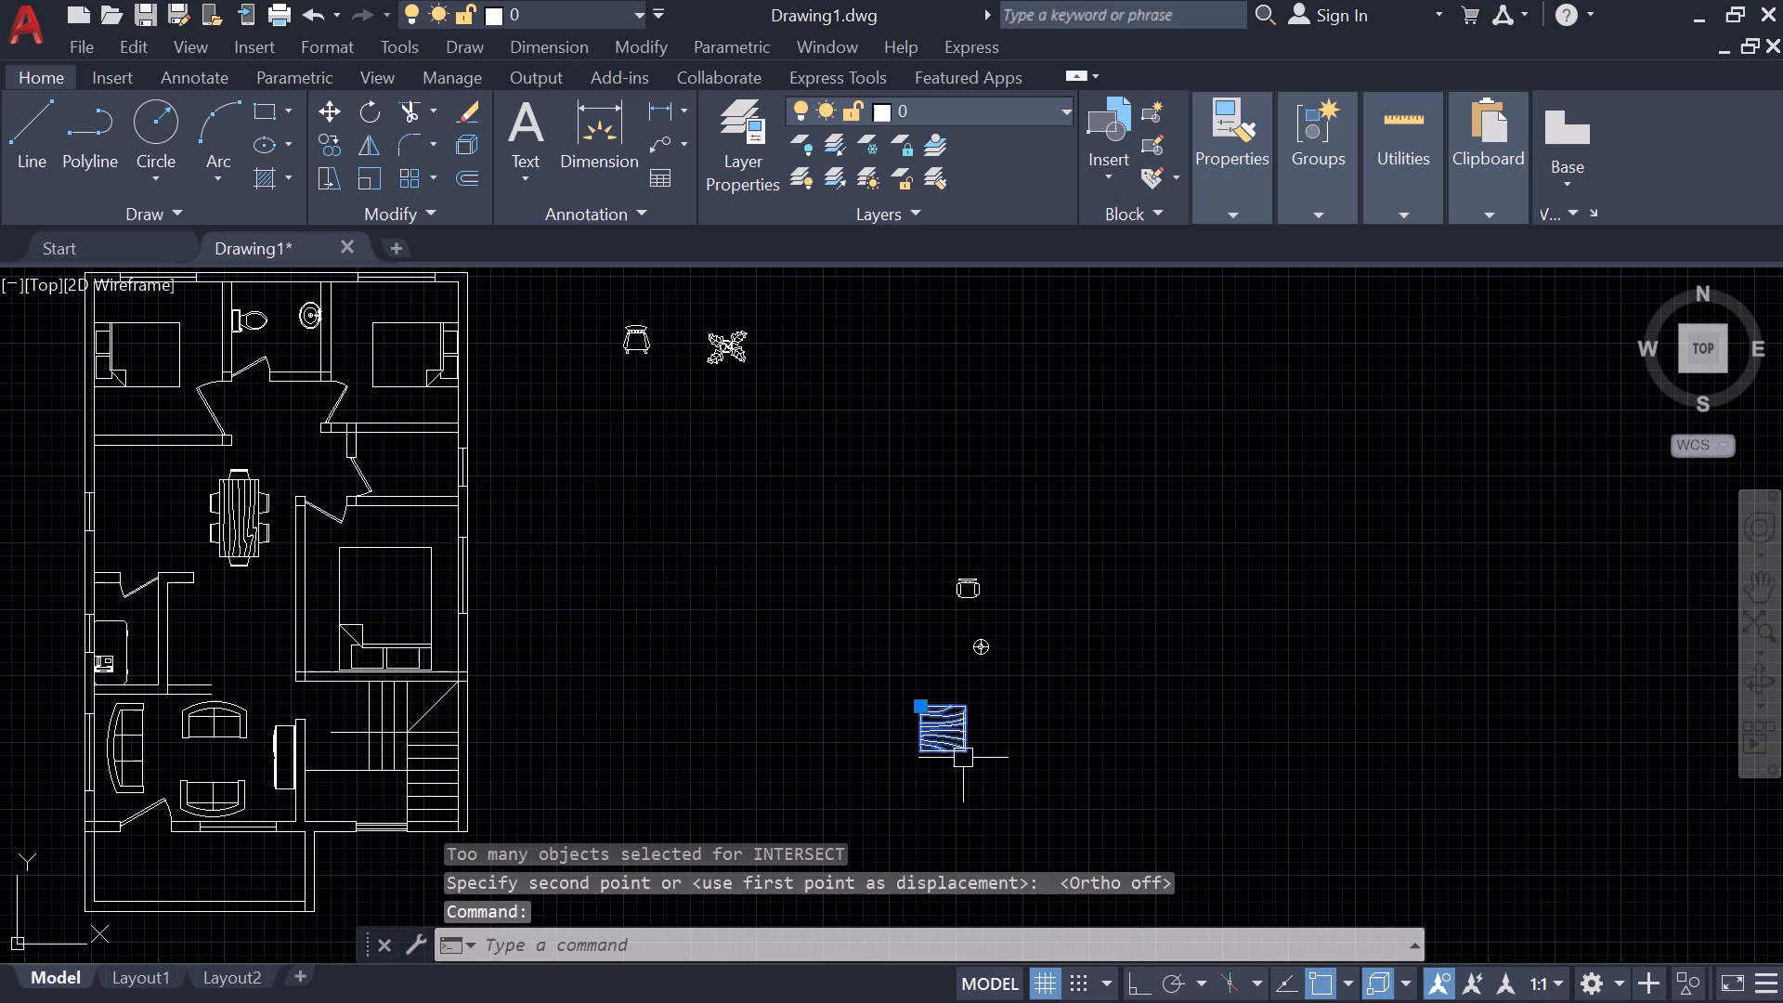
{"action": "key", "text": "m"}
{"action": "key", "text": "space"}
{"action": "left_click", "coordinate": [946, 734]}
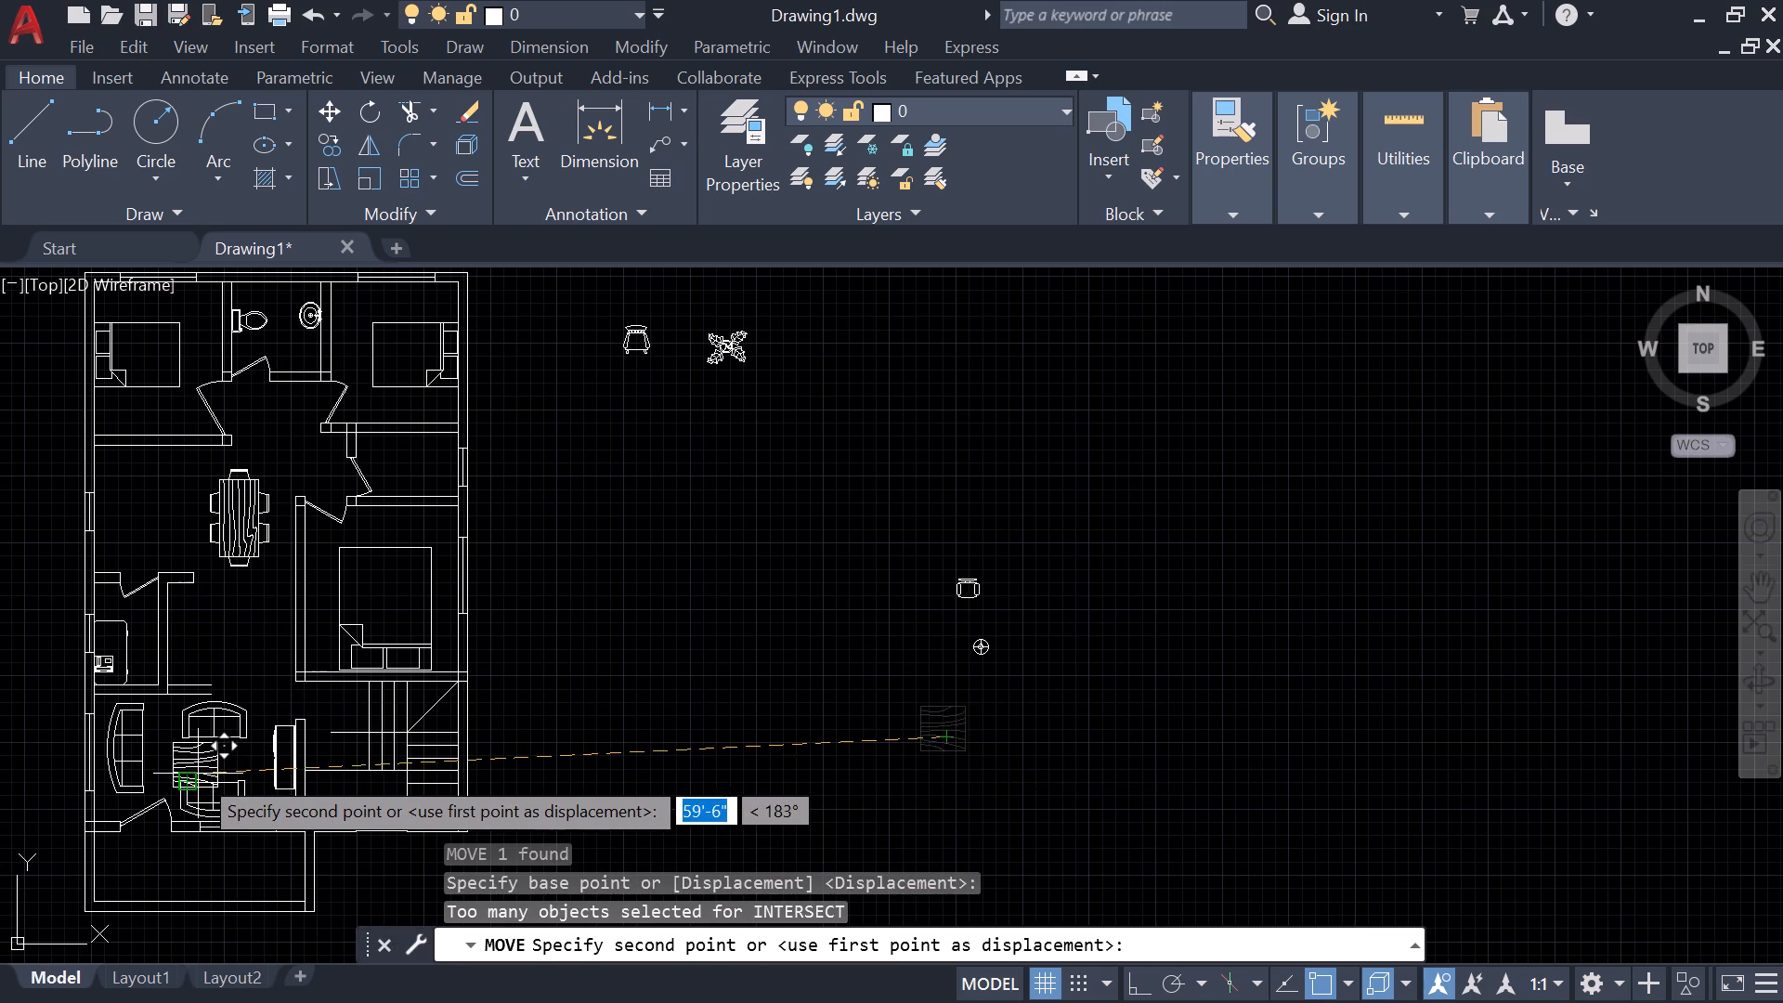
{"action": "scroll", "coordinate": [203, 762], "scroll_direction": "up", "scroll_amount": 4}
{"action": "left_click", "coordinate": [244, 782]}
Scale the wood-grain table down about its centre to a little over half its size.
{"action": "left_click", "coordinate": [267, 782]}
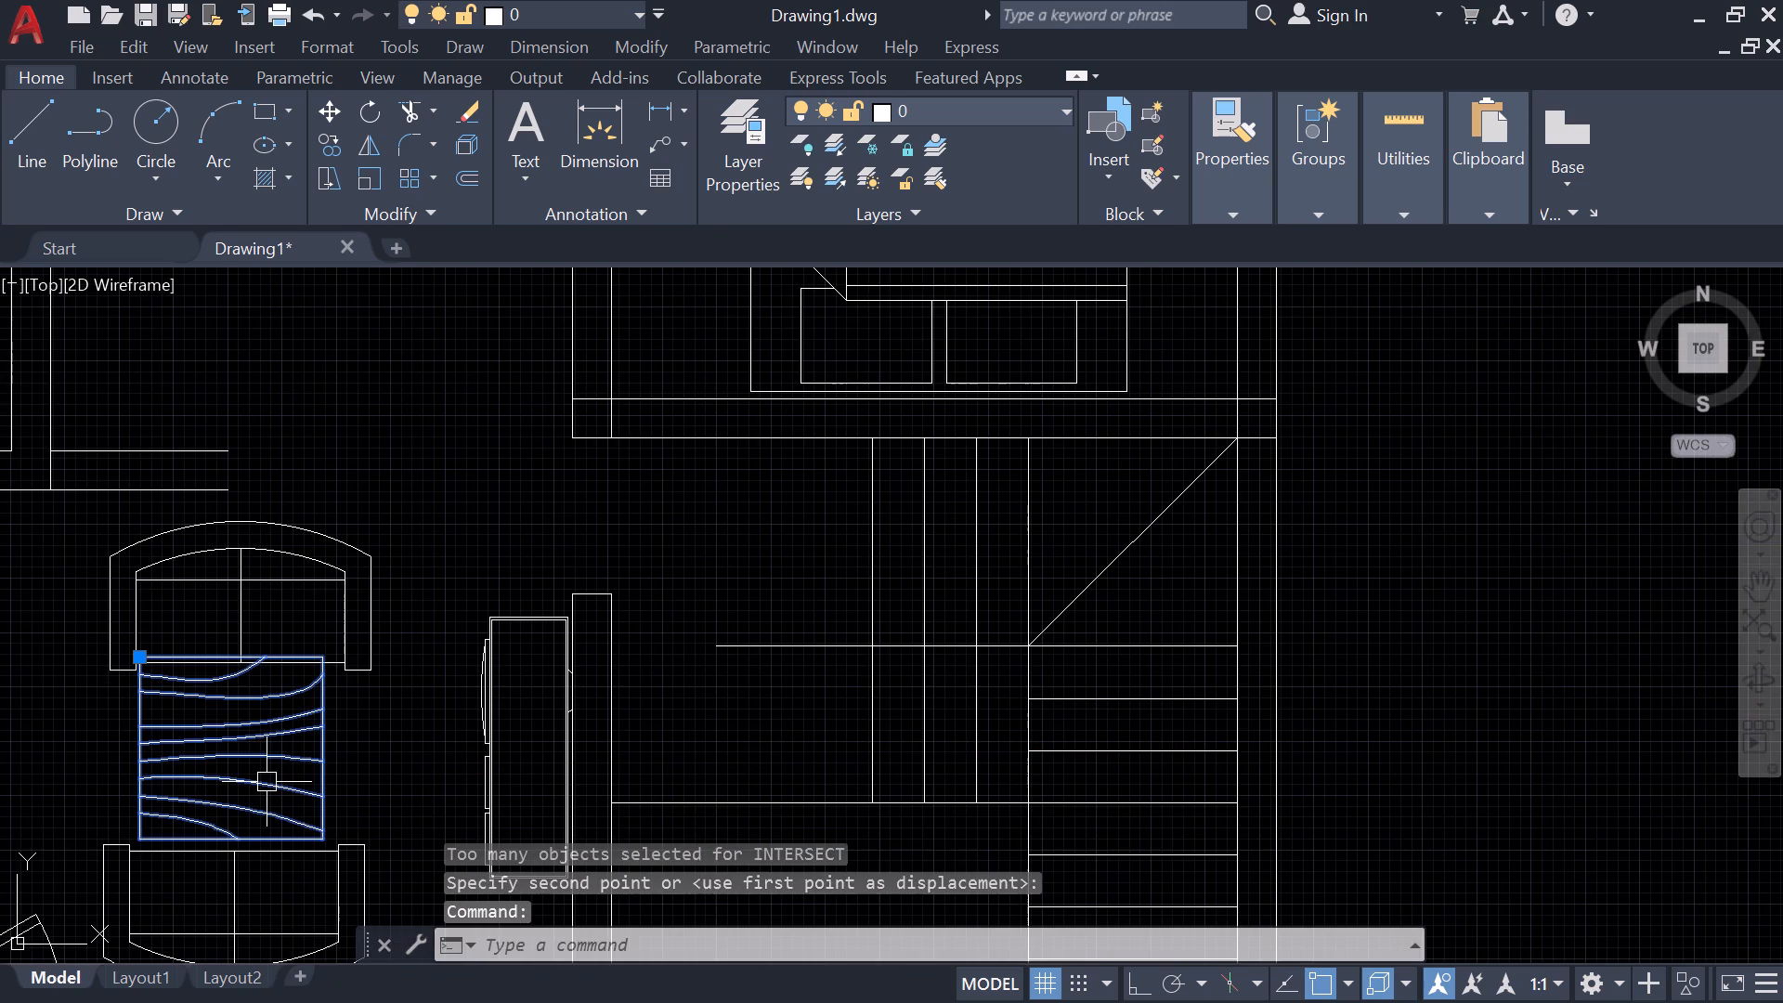
{"action": "type", "text": "sc"}
{"action": "key", "text": "space"}
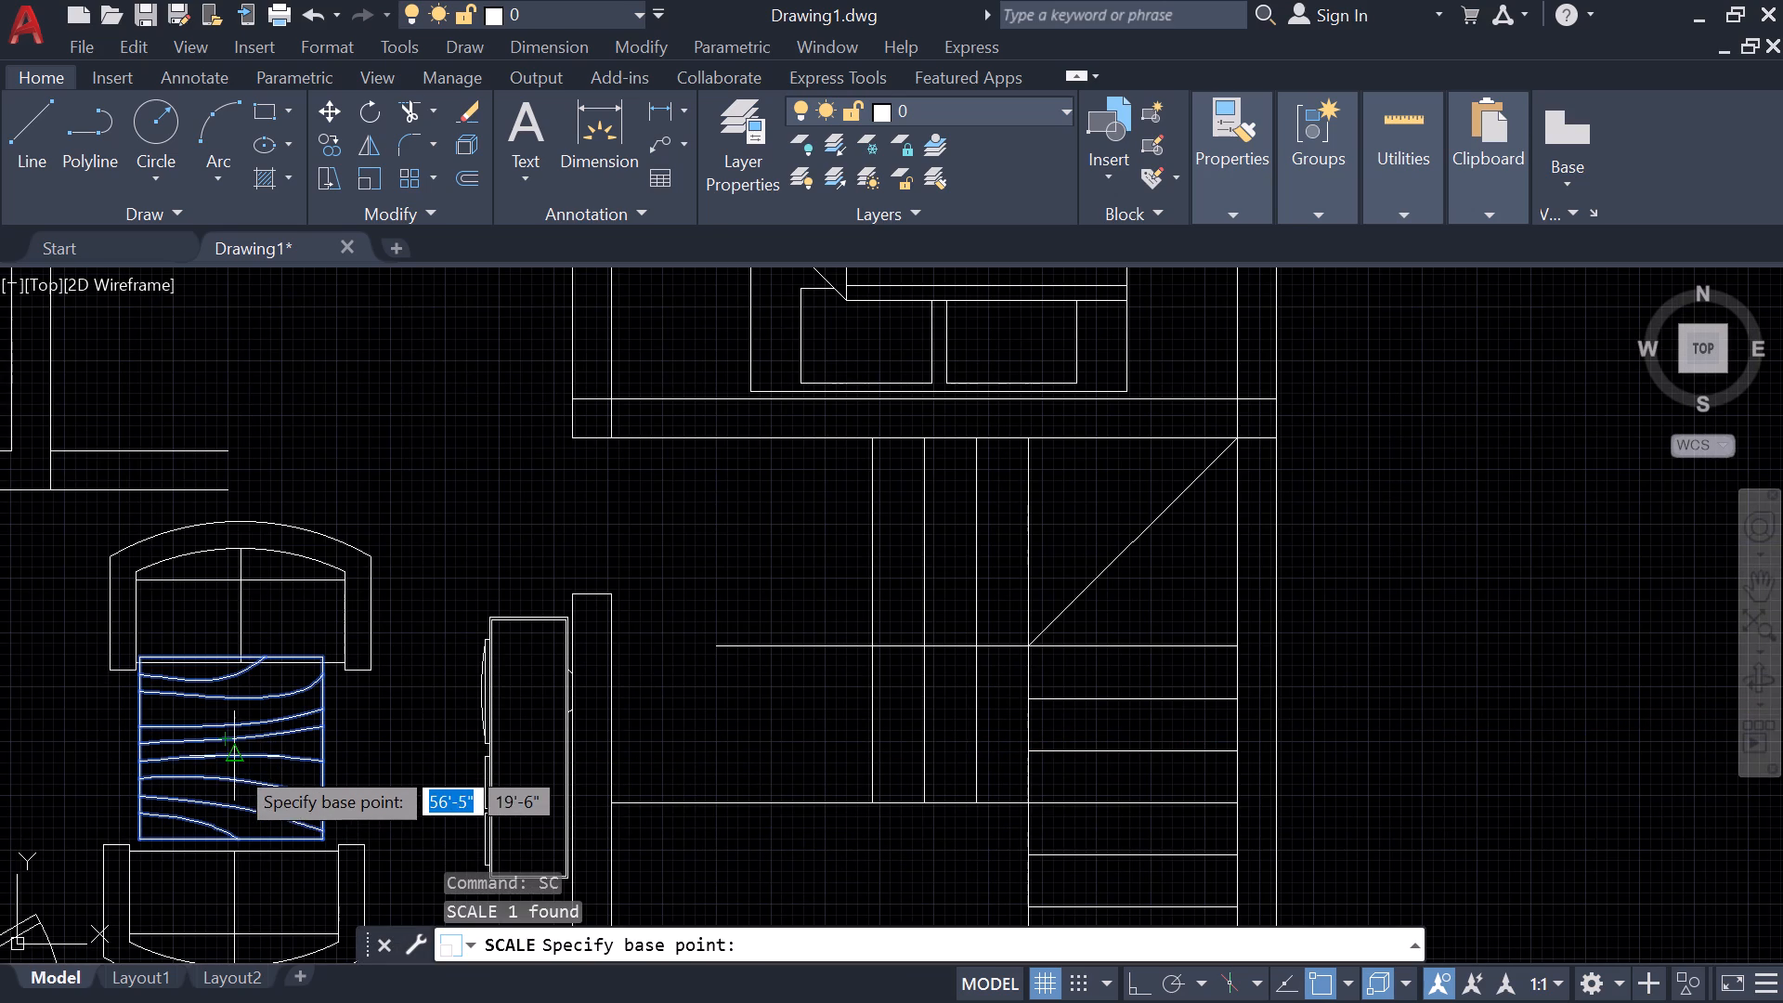
{"action": "left_click", "coordinate": [223, 750]}
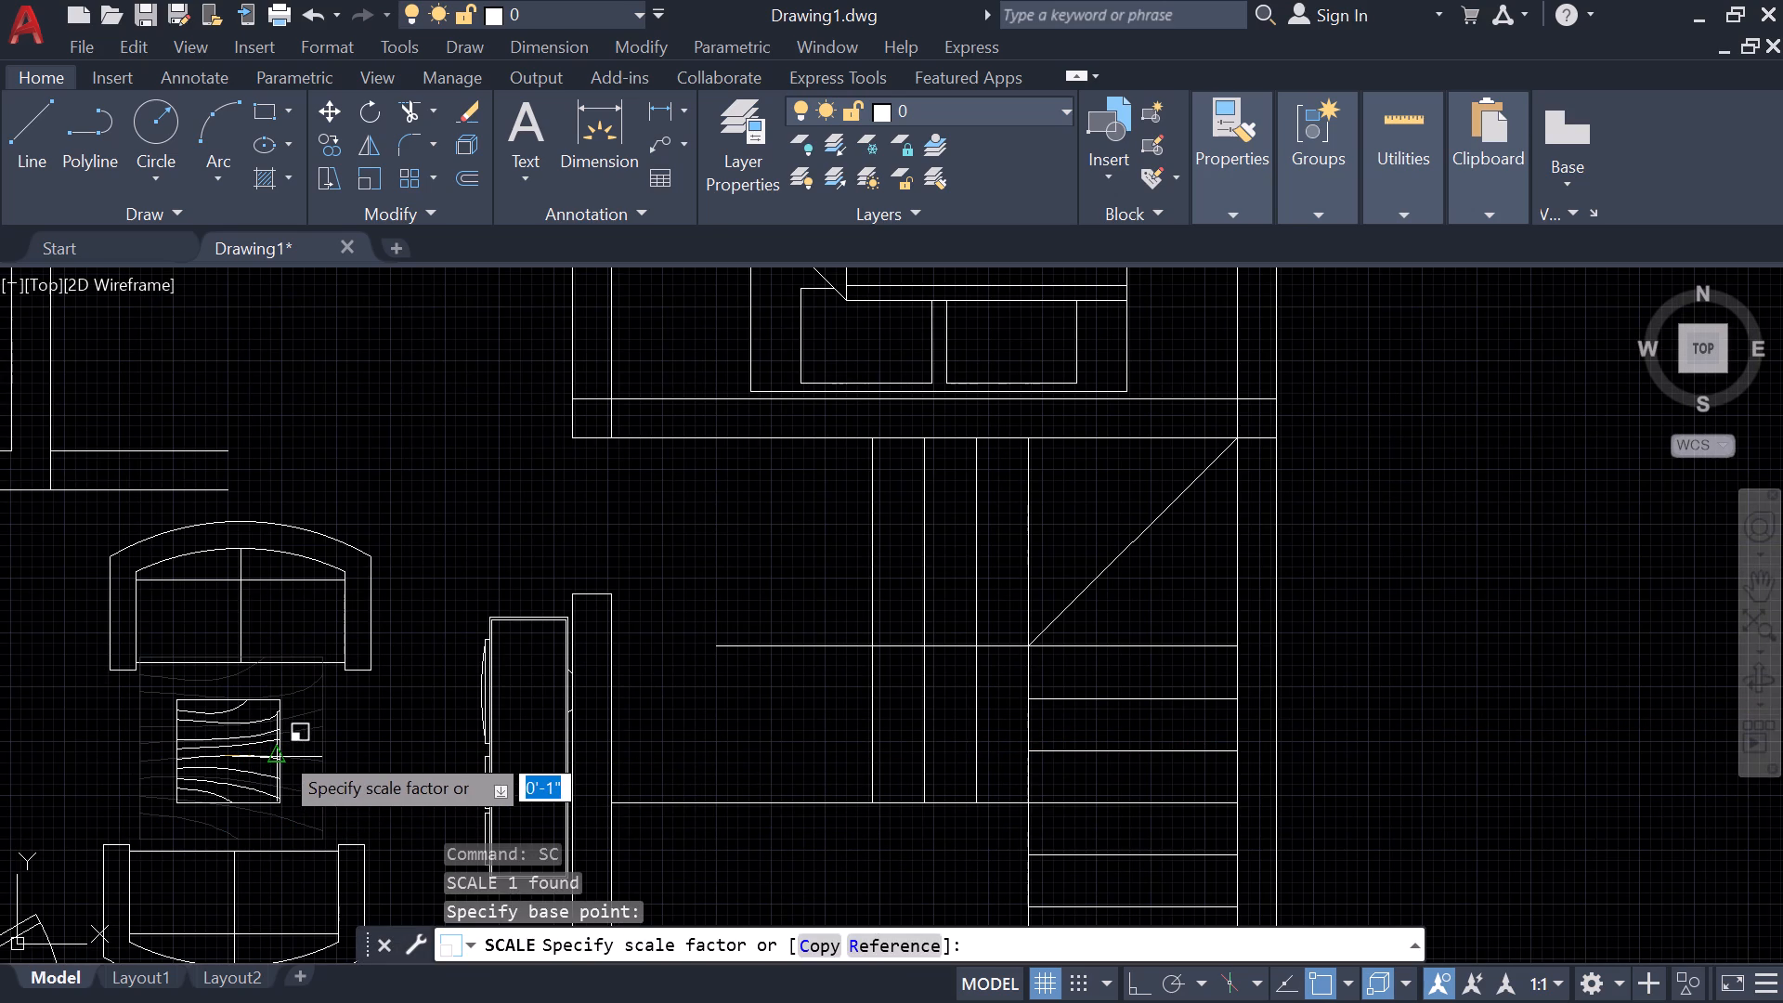
{"action": "left_click", "coordinate": [279, 750]}
Move the small armchair outside the plan into the northeast bedroom, against the north wall by the window.
{"action": "scroll", "coordinate": [335, 740], "scroll_direction": "down", "scroll_amount": 2}
{"action": "middle_click_drag", "start_coordinate": [385, 691], "coordinate": [331, 736]}
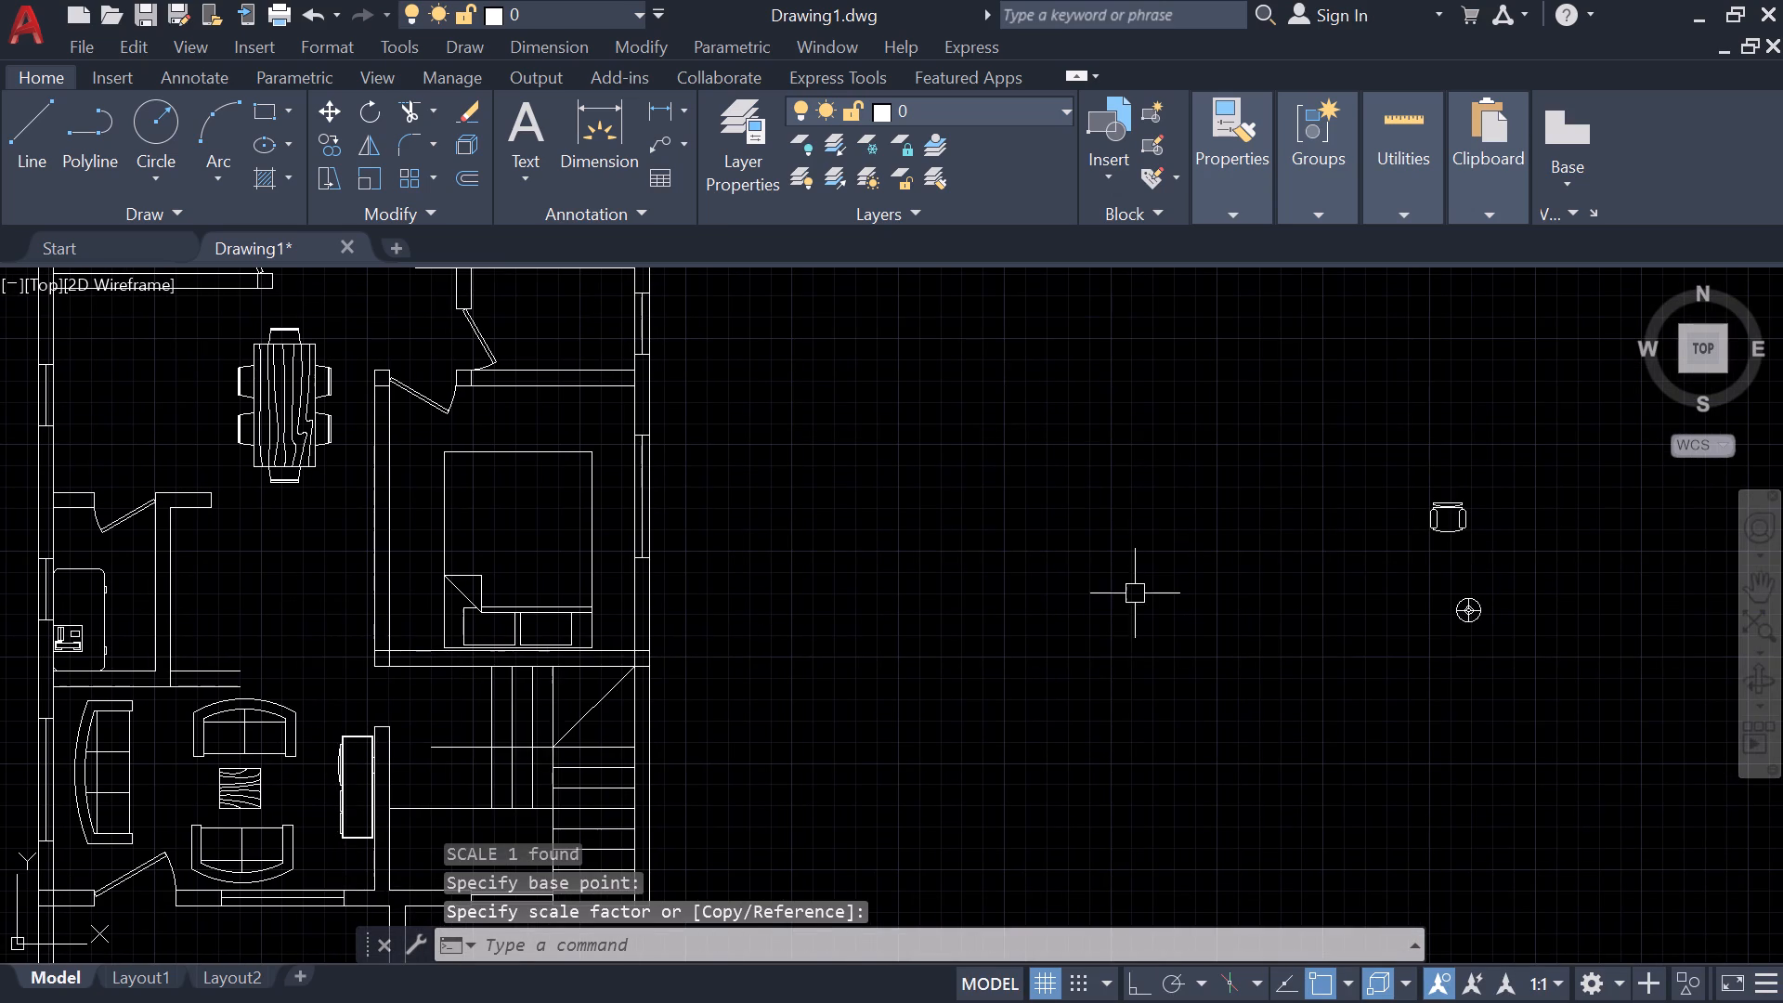
{"action": "left_click", "coordinate": [1502, 554]}
{"action": "left_click", "coordinate": [1395, 477]}
{"action": "type", "text": "m"}
{"action": "key", "text": "space"}
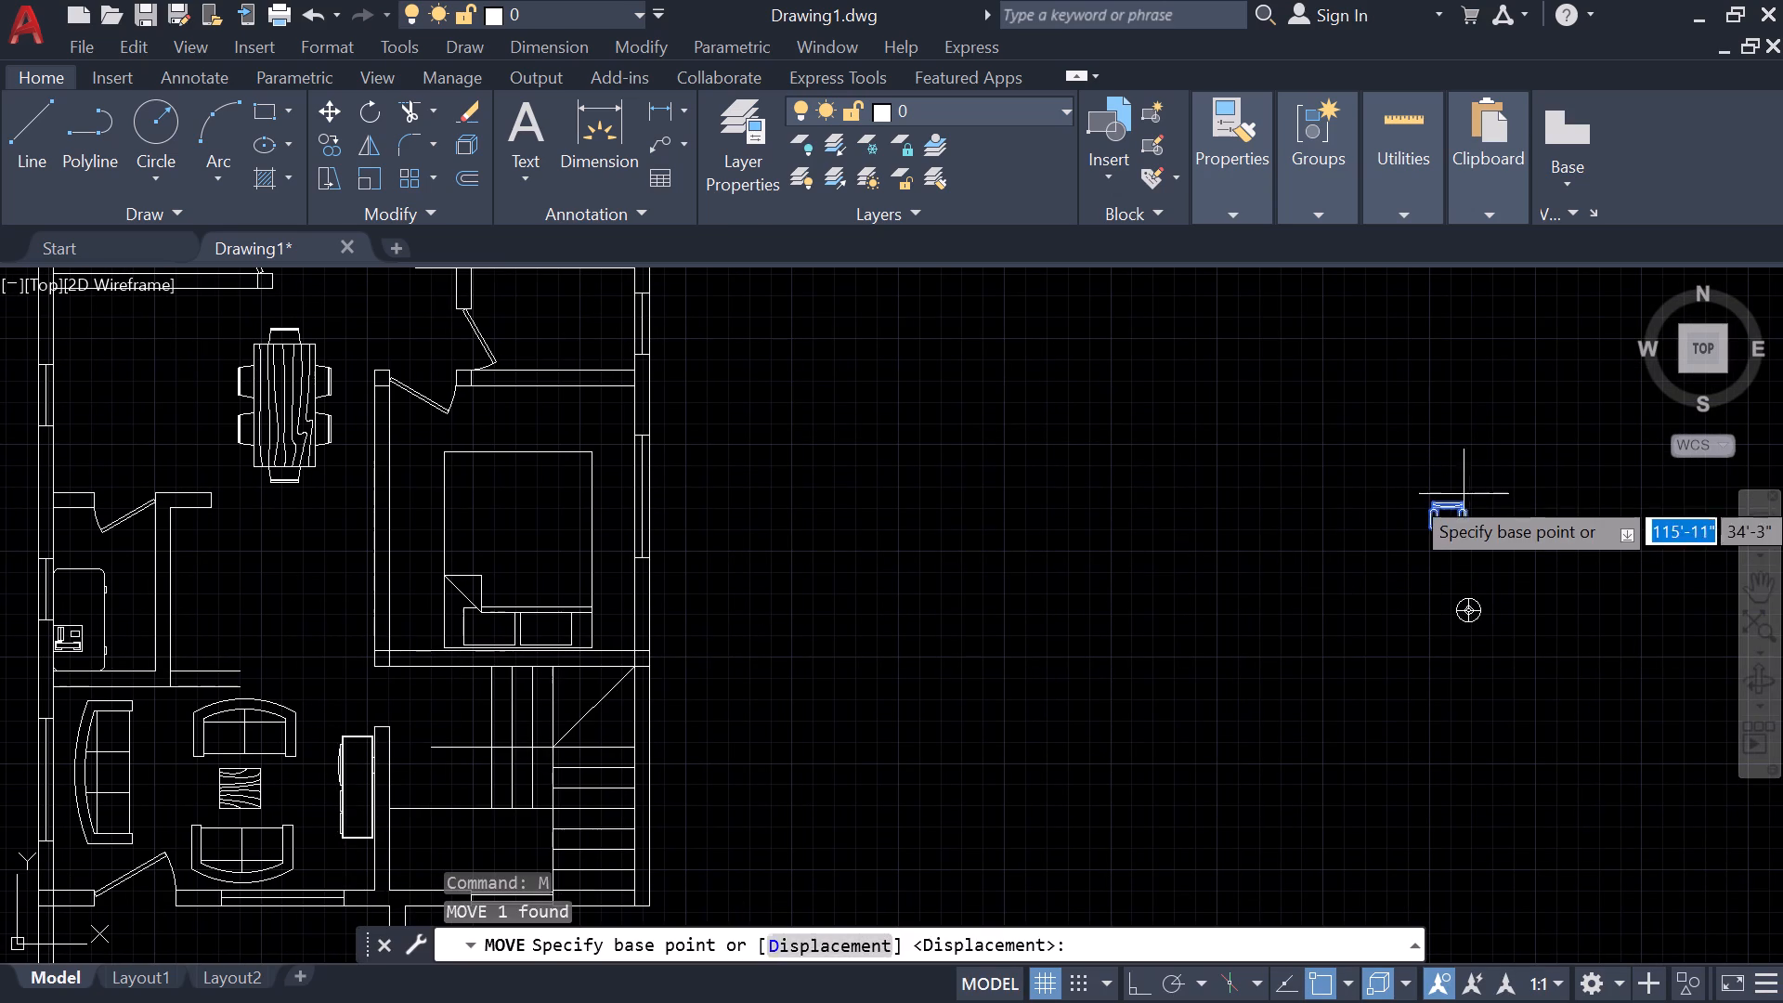
{"action": "left_click", "coordinate": [1450, 513]}
{"action": "scroll", "coordinate": [607, 684], "scroll_direction": "down", "scroll_amount": 2}
{"action": "middle_click_drag", "start_coordinate": [609, 683], "coordinate": [711, 608]}
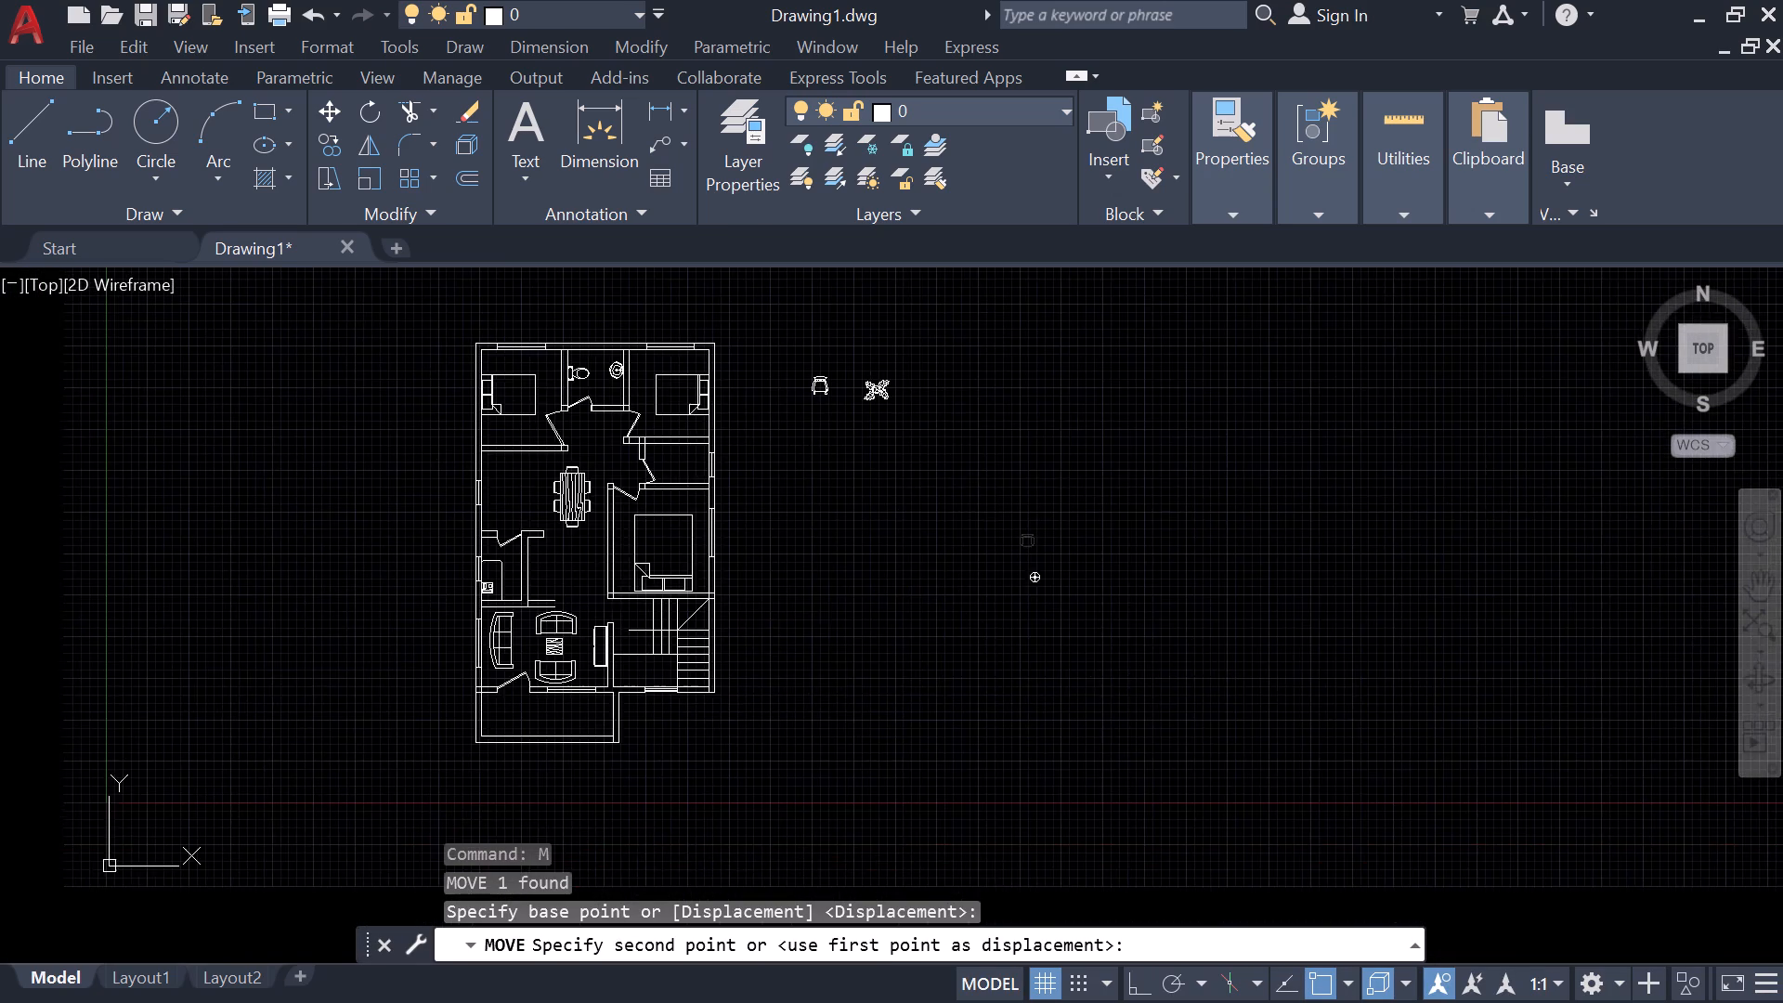
{"action": "middle_click_drag", "start_coordinate": [711, 608], "coordinate": [781, 647]}
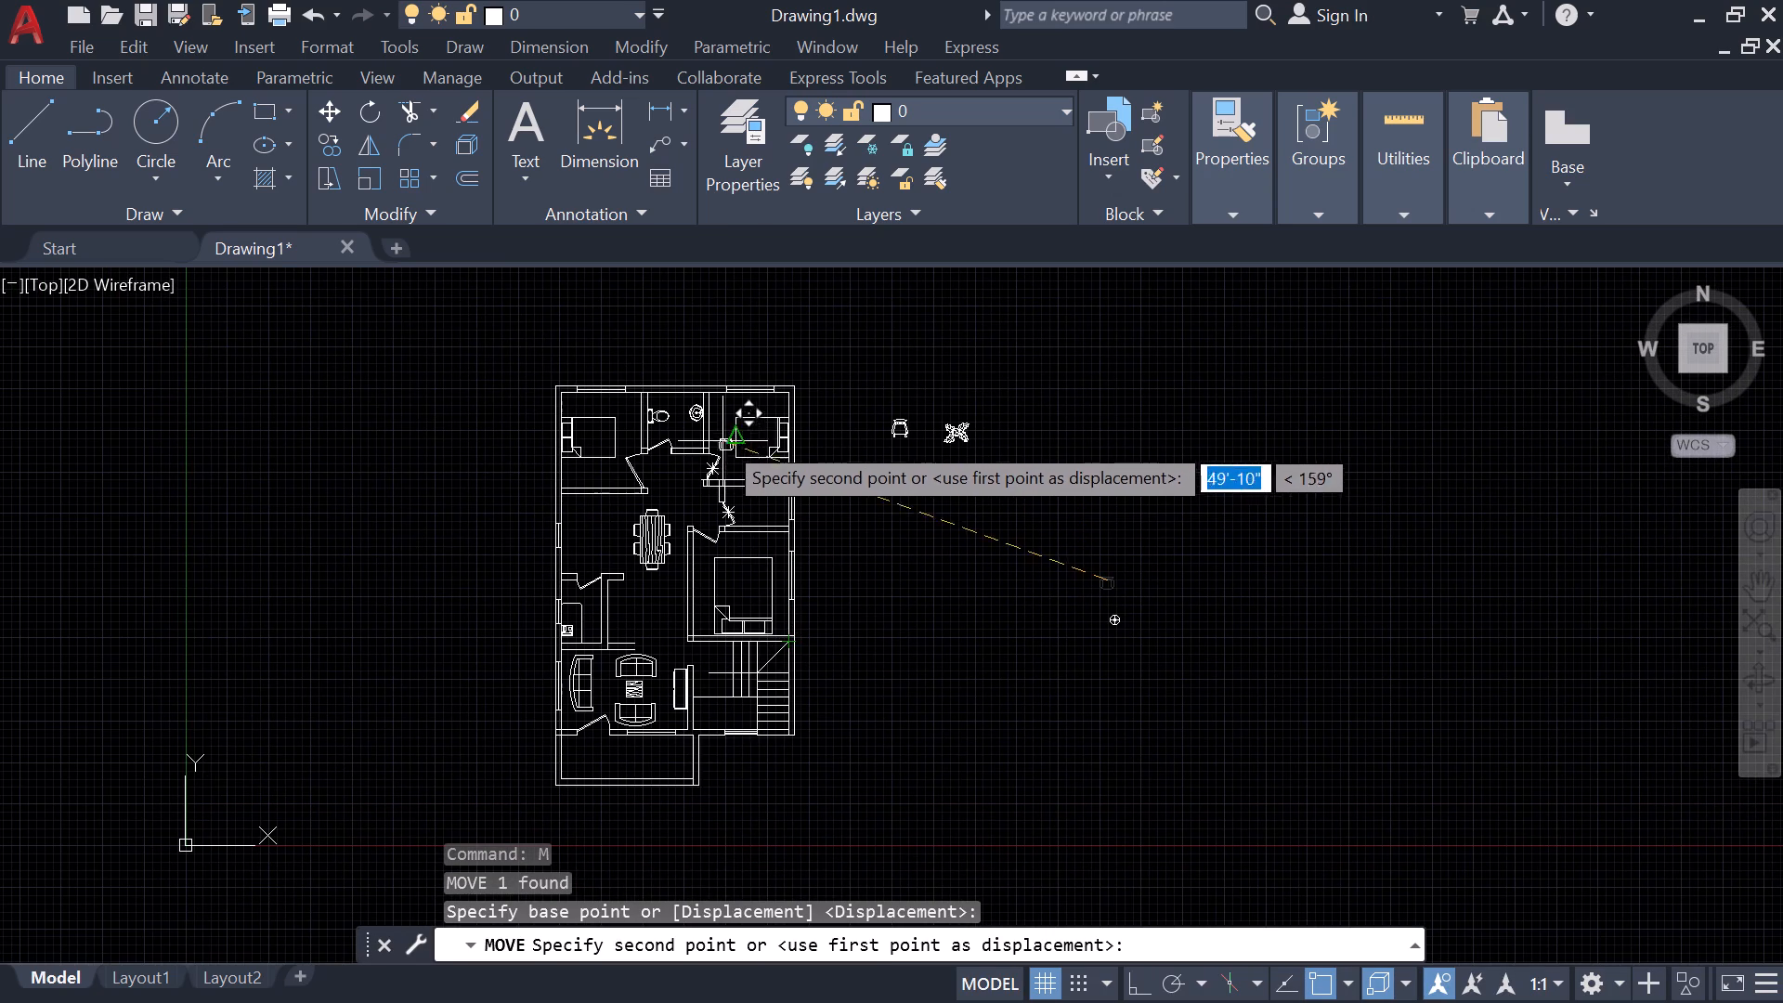
{"action": "left_click", "coordinate": [722, 405]}
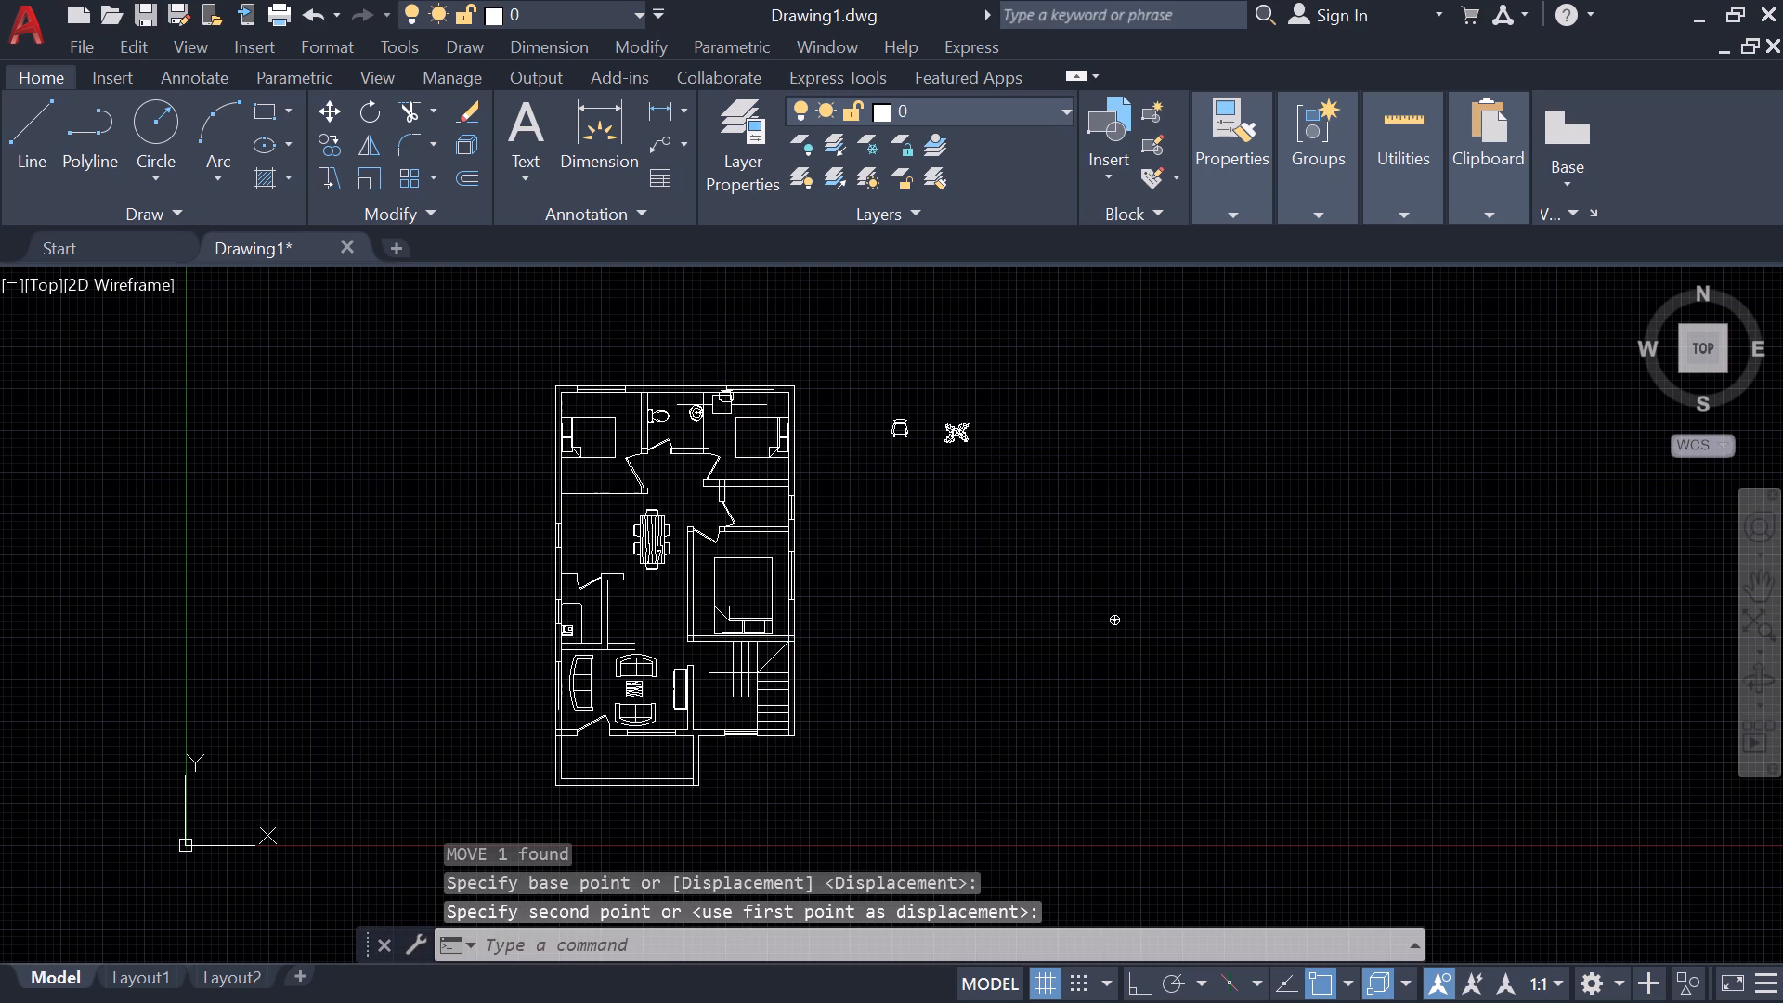
Move the small armchair in the northeast bedroom south, clear of the window wall and west of the bed.
{"action": "scroll", "coordinate": [731, 400], "scroll_direction": "up", "scroll_amount": 3}
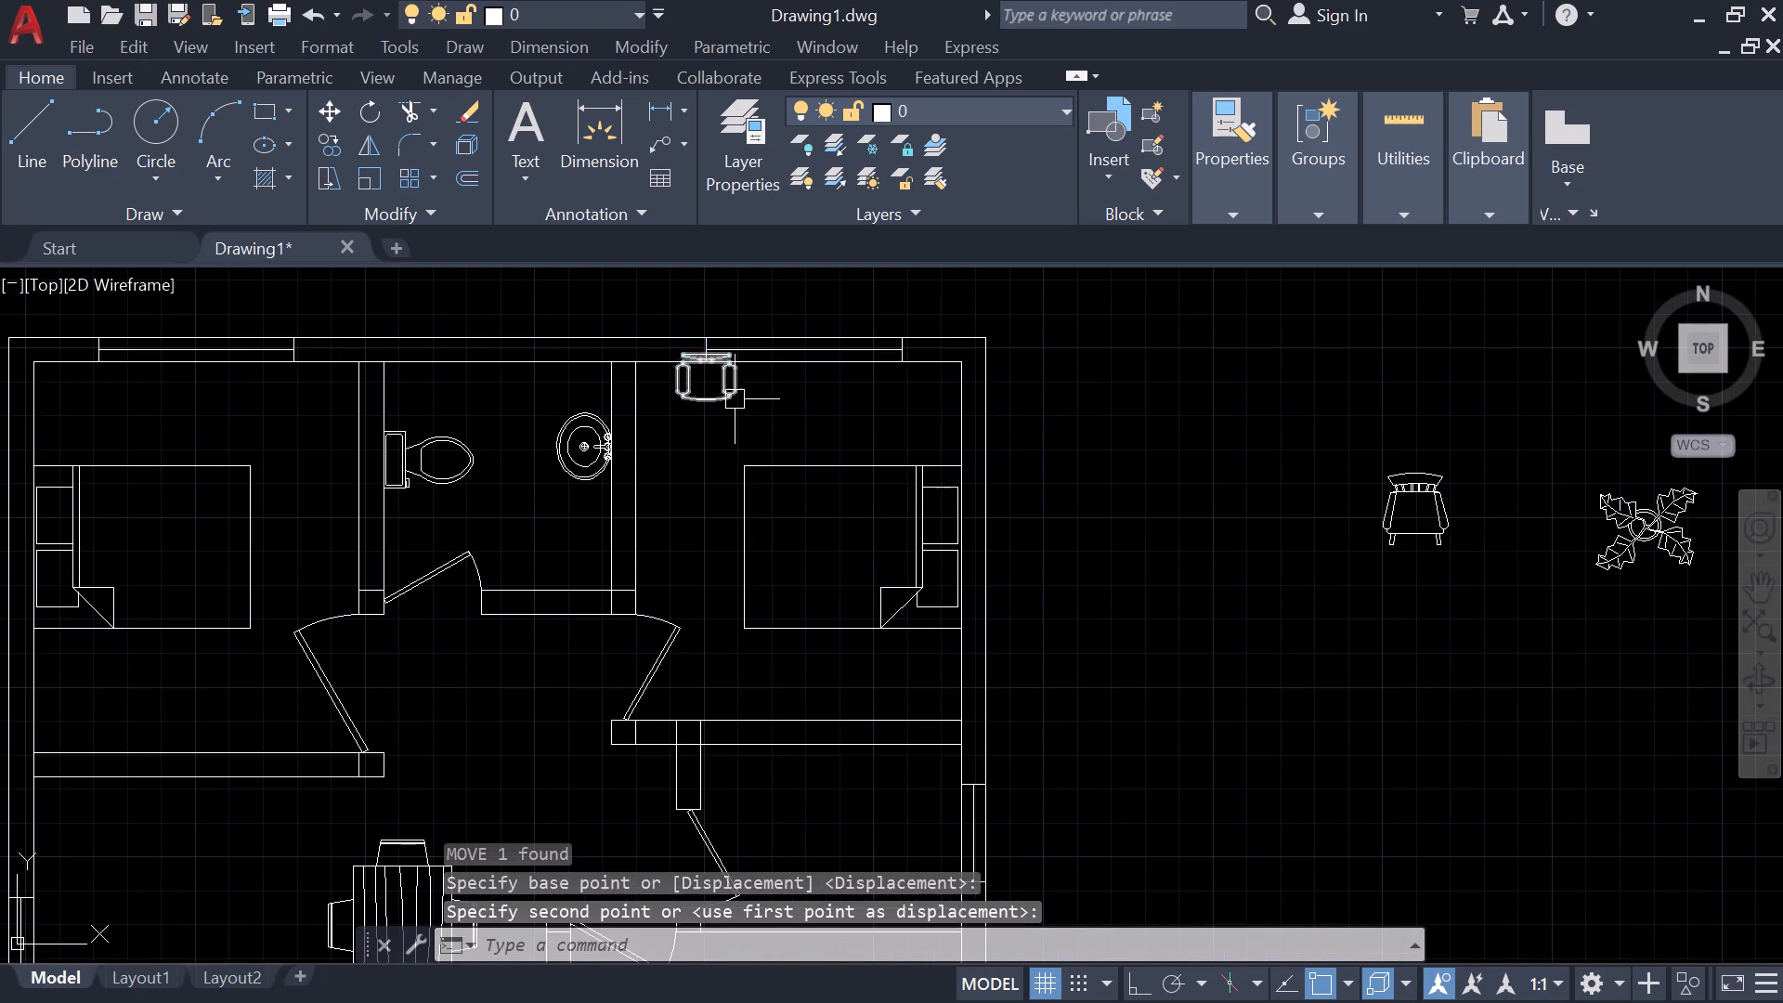
{"action": "left_click", "coordinate": [735, 398]}
{"action": "type", "text": "m"}
{"action": "key", "text": "space"}
{"action": "left_click", "coordinate": [718, 388]}
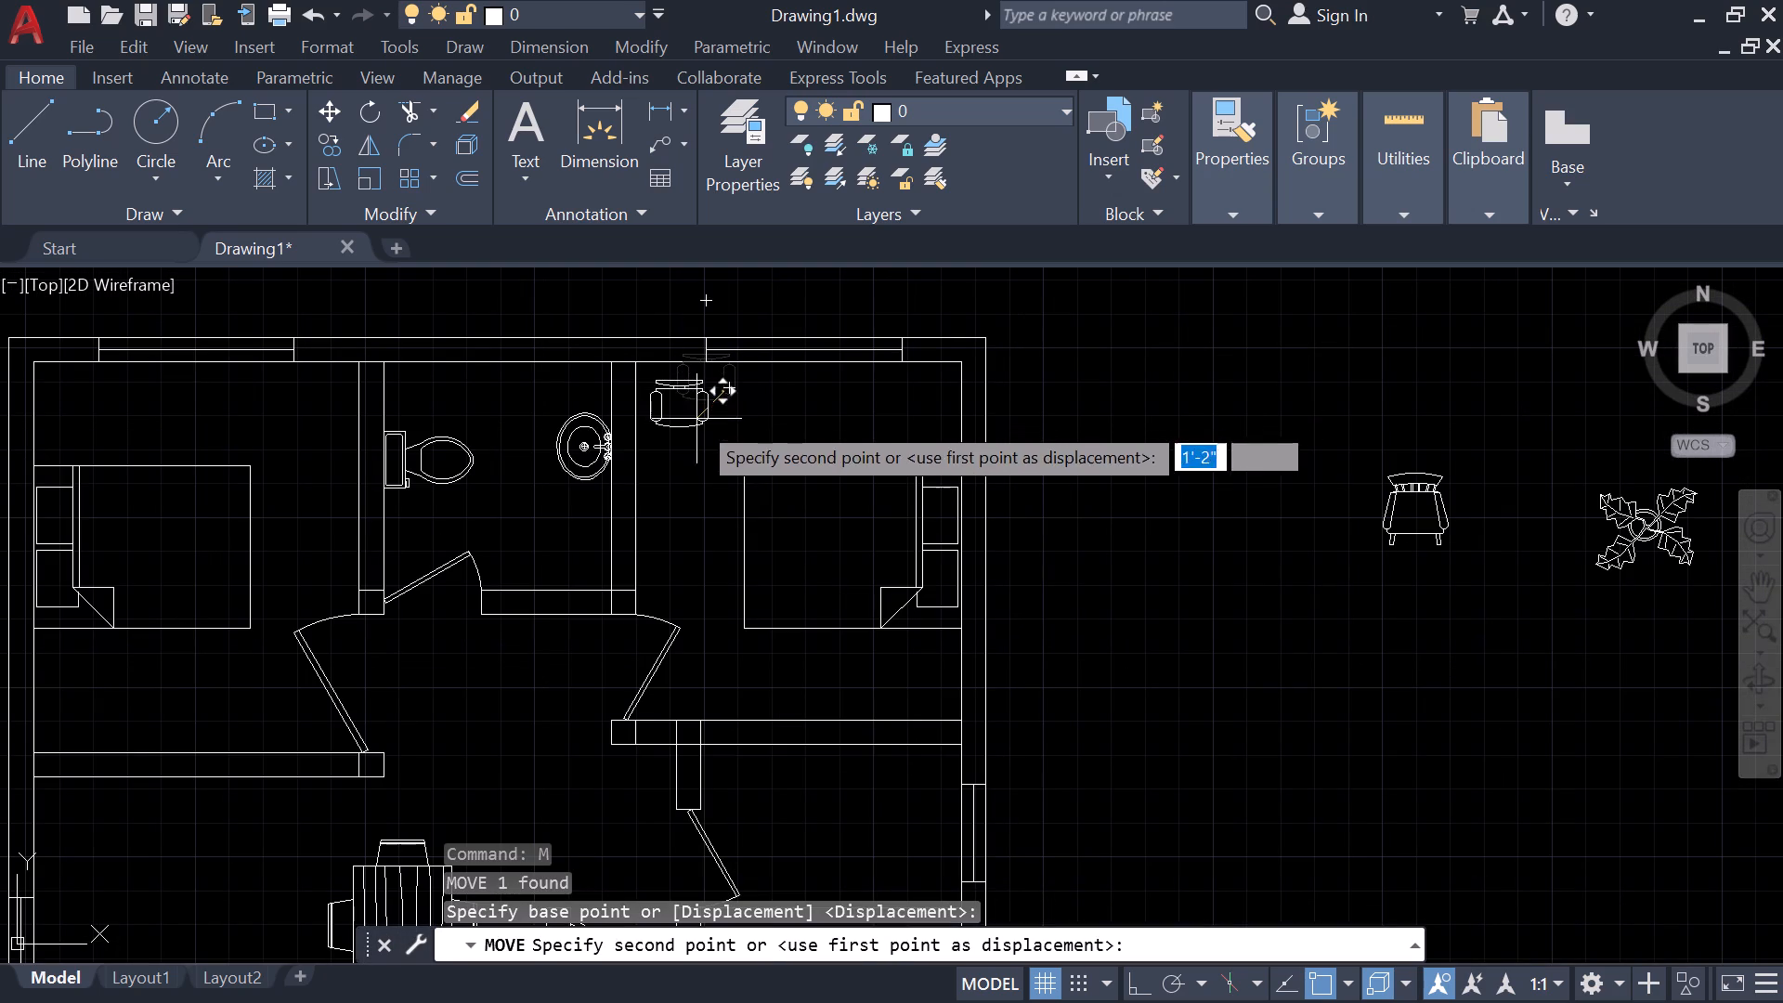
{"action": "left_click", "coordinate": [720, 452]}
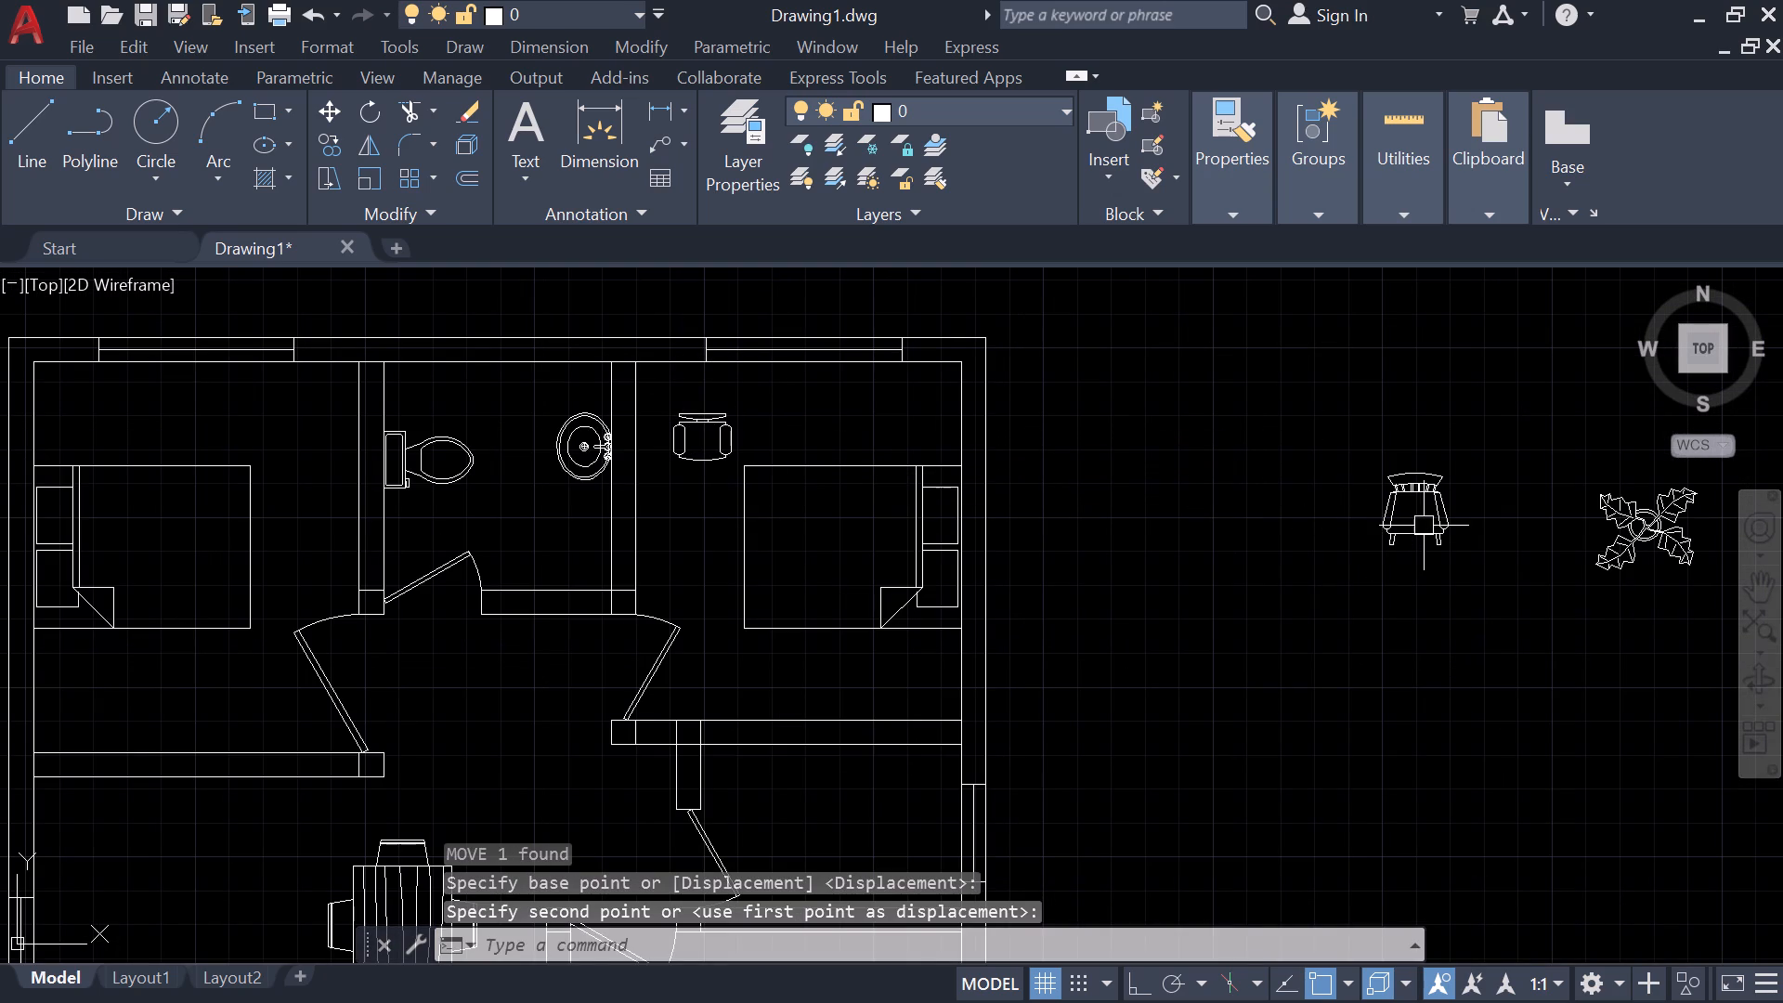
Move the slatted-back chair into the northwest bedroom, beyond the bed's northeast corner near the bathroom wall.
{"action": "left_click", "coordinate": [1424, 526]}
{"action": "type", "text": "m"}
{"action": "key", "text": "space"}
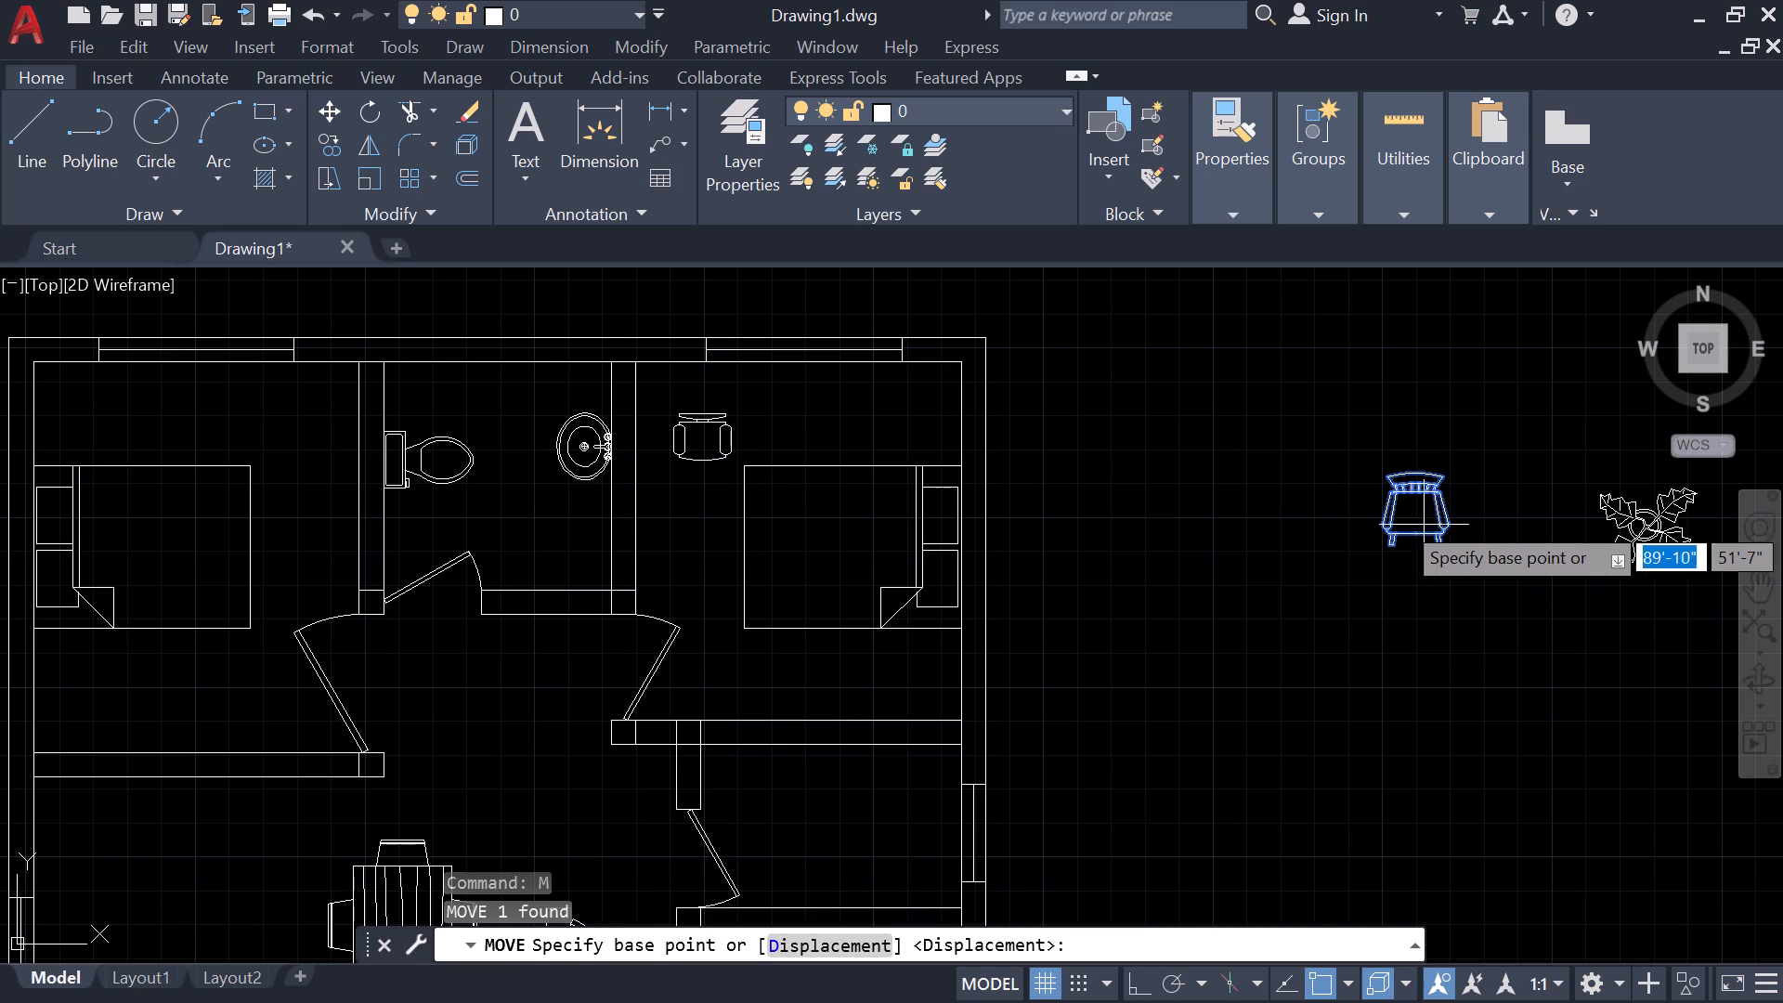
{"action": "left_click", "coordinate": [1416, 484]}
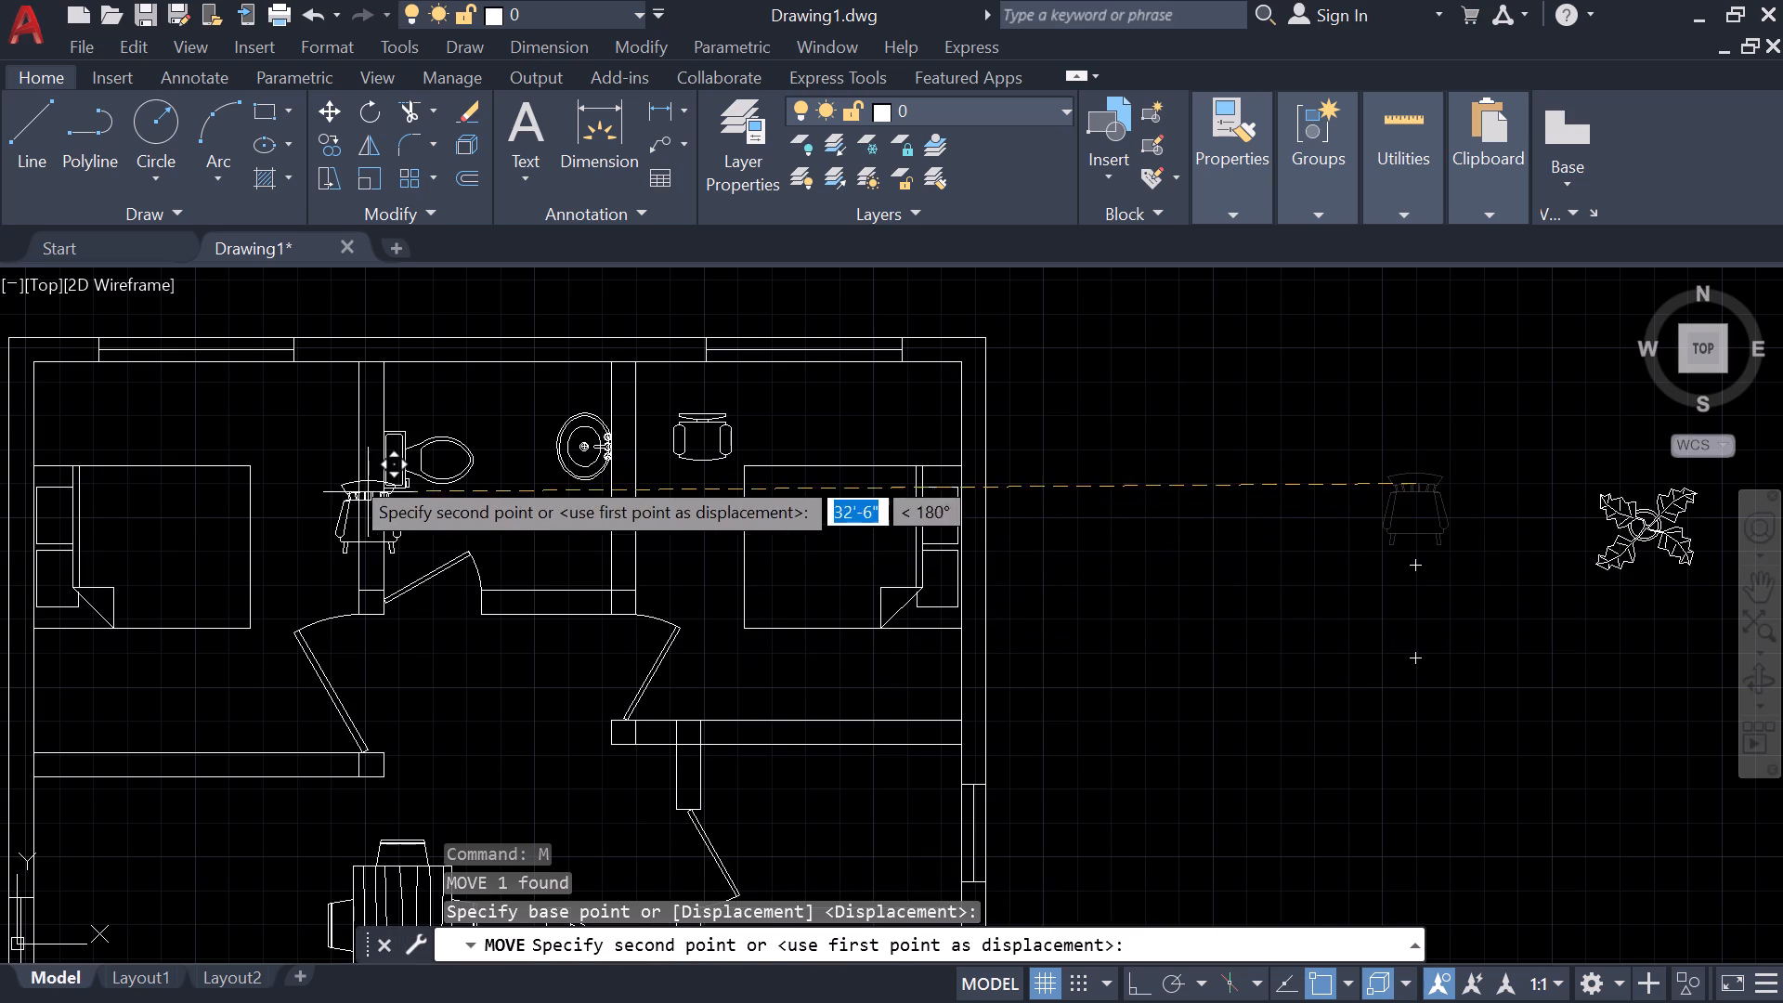
{"action": "left_click", "coordinate": [299, 394]}
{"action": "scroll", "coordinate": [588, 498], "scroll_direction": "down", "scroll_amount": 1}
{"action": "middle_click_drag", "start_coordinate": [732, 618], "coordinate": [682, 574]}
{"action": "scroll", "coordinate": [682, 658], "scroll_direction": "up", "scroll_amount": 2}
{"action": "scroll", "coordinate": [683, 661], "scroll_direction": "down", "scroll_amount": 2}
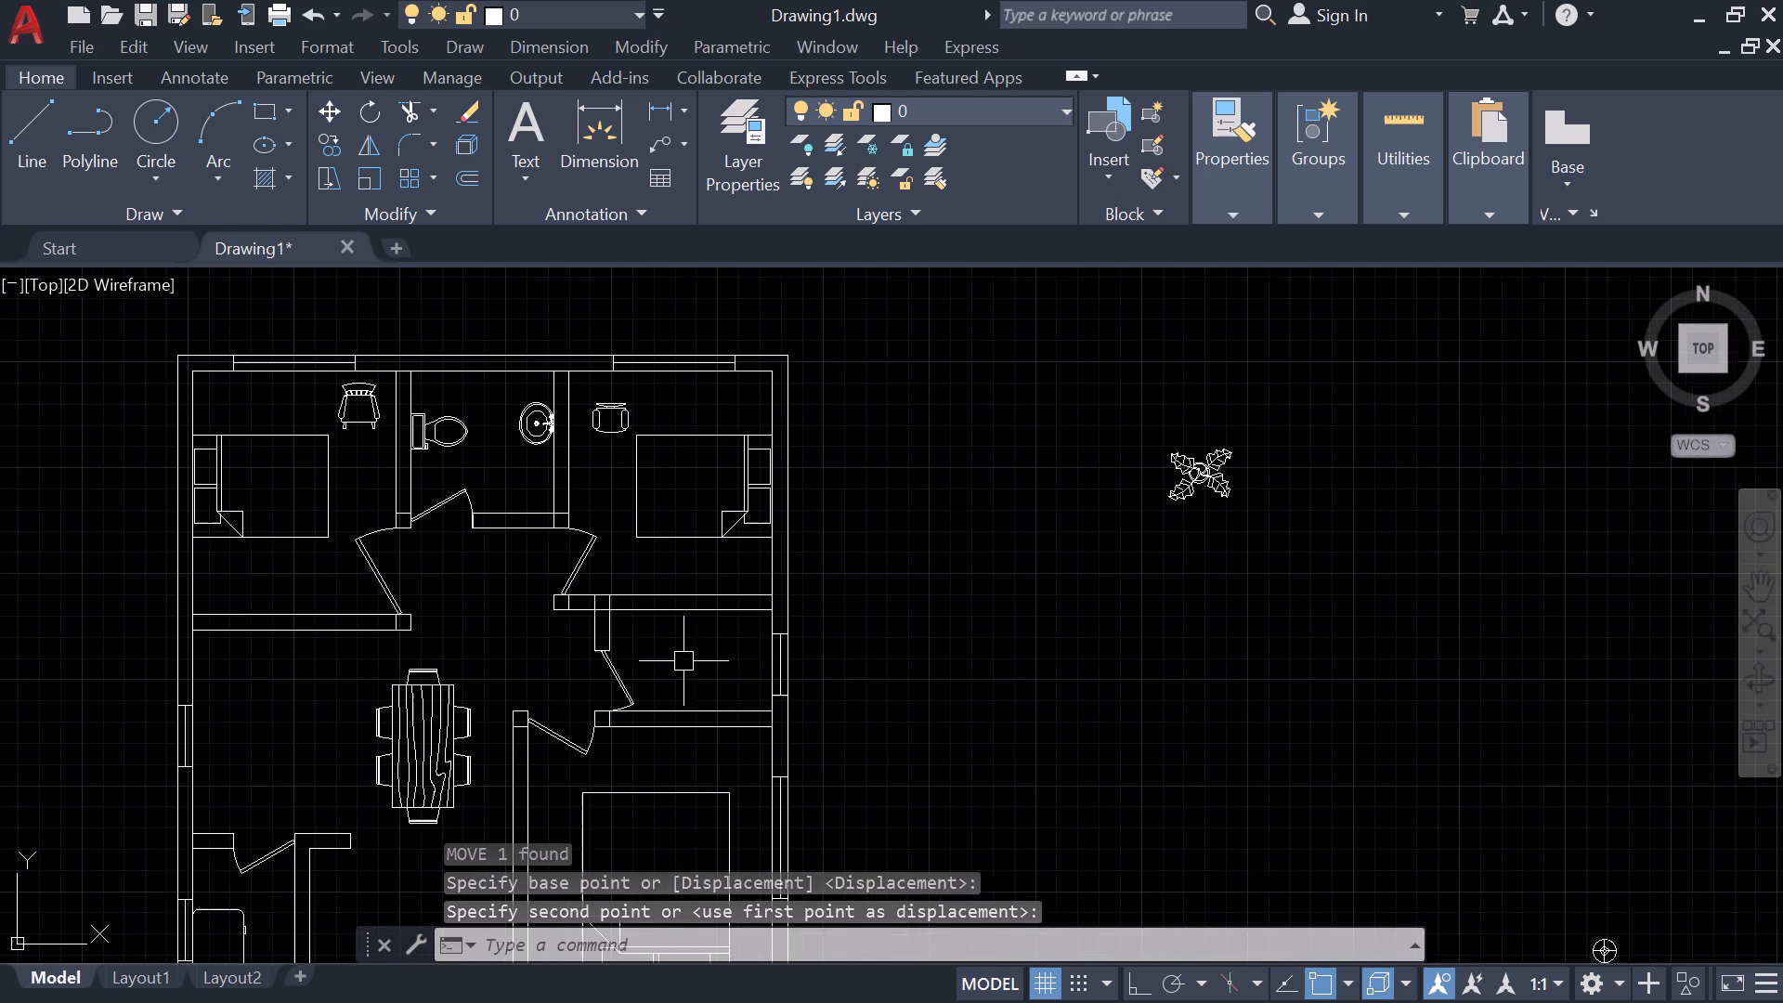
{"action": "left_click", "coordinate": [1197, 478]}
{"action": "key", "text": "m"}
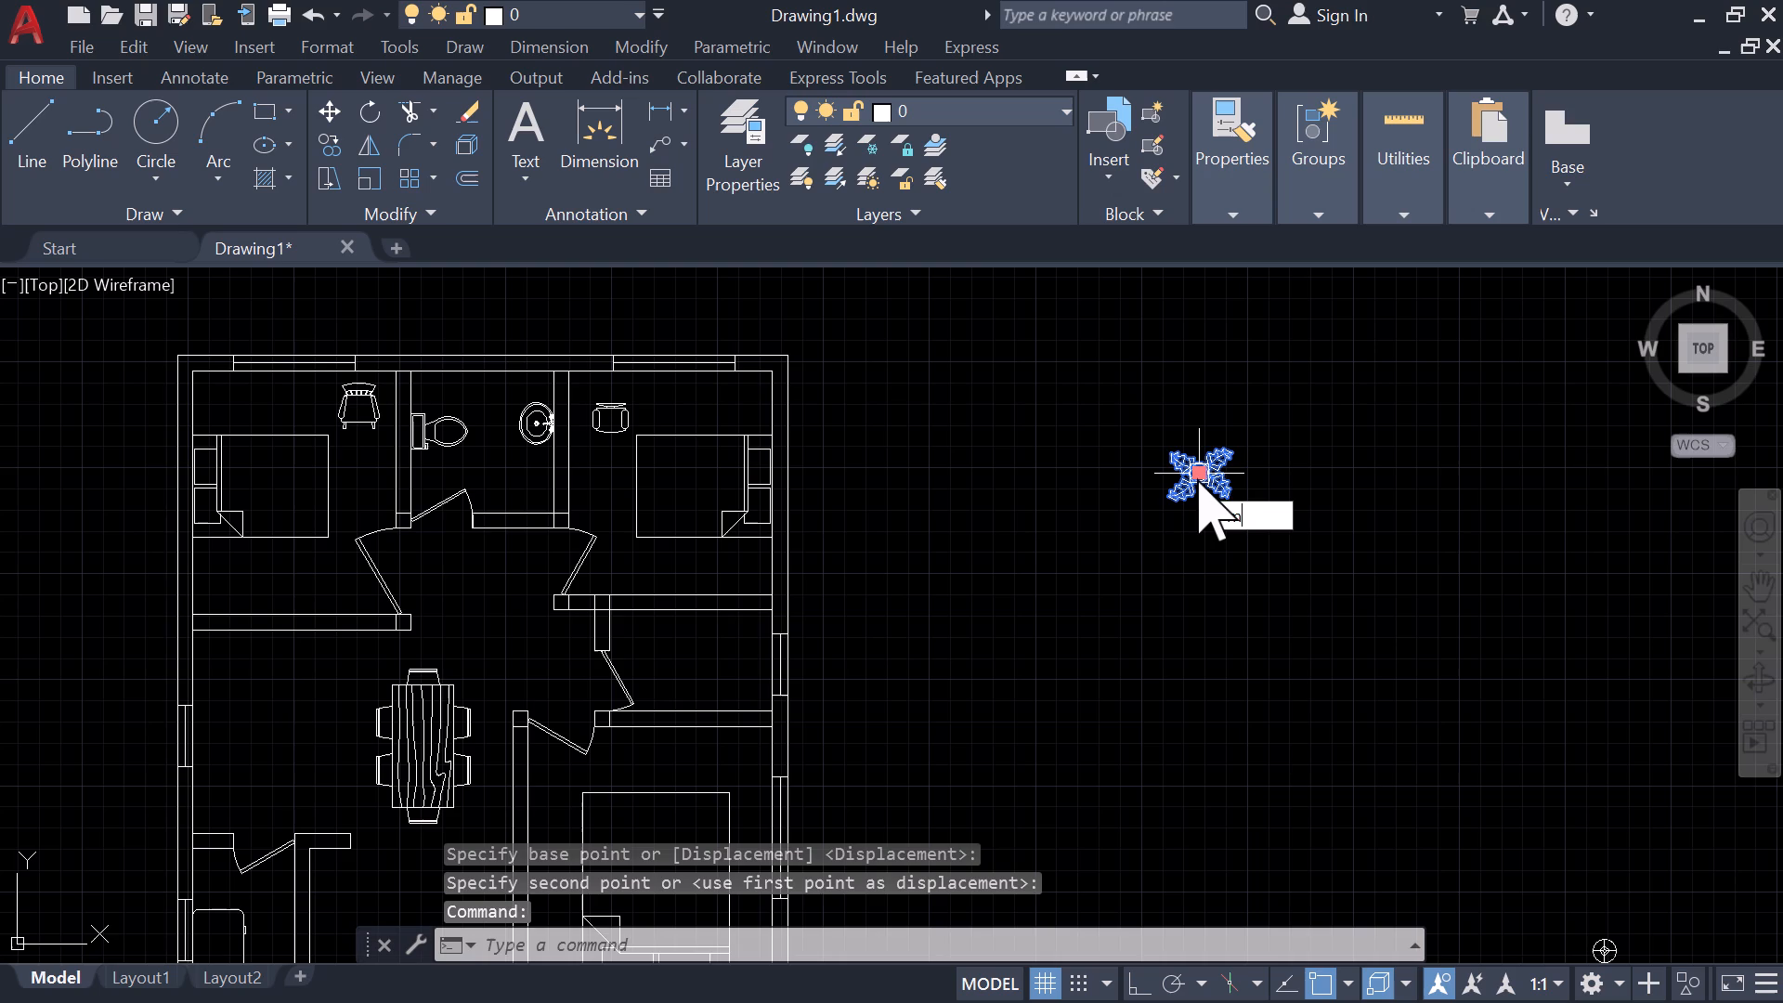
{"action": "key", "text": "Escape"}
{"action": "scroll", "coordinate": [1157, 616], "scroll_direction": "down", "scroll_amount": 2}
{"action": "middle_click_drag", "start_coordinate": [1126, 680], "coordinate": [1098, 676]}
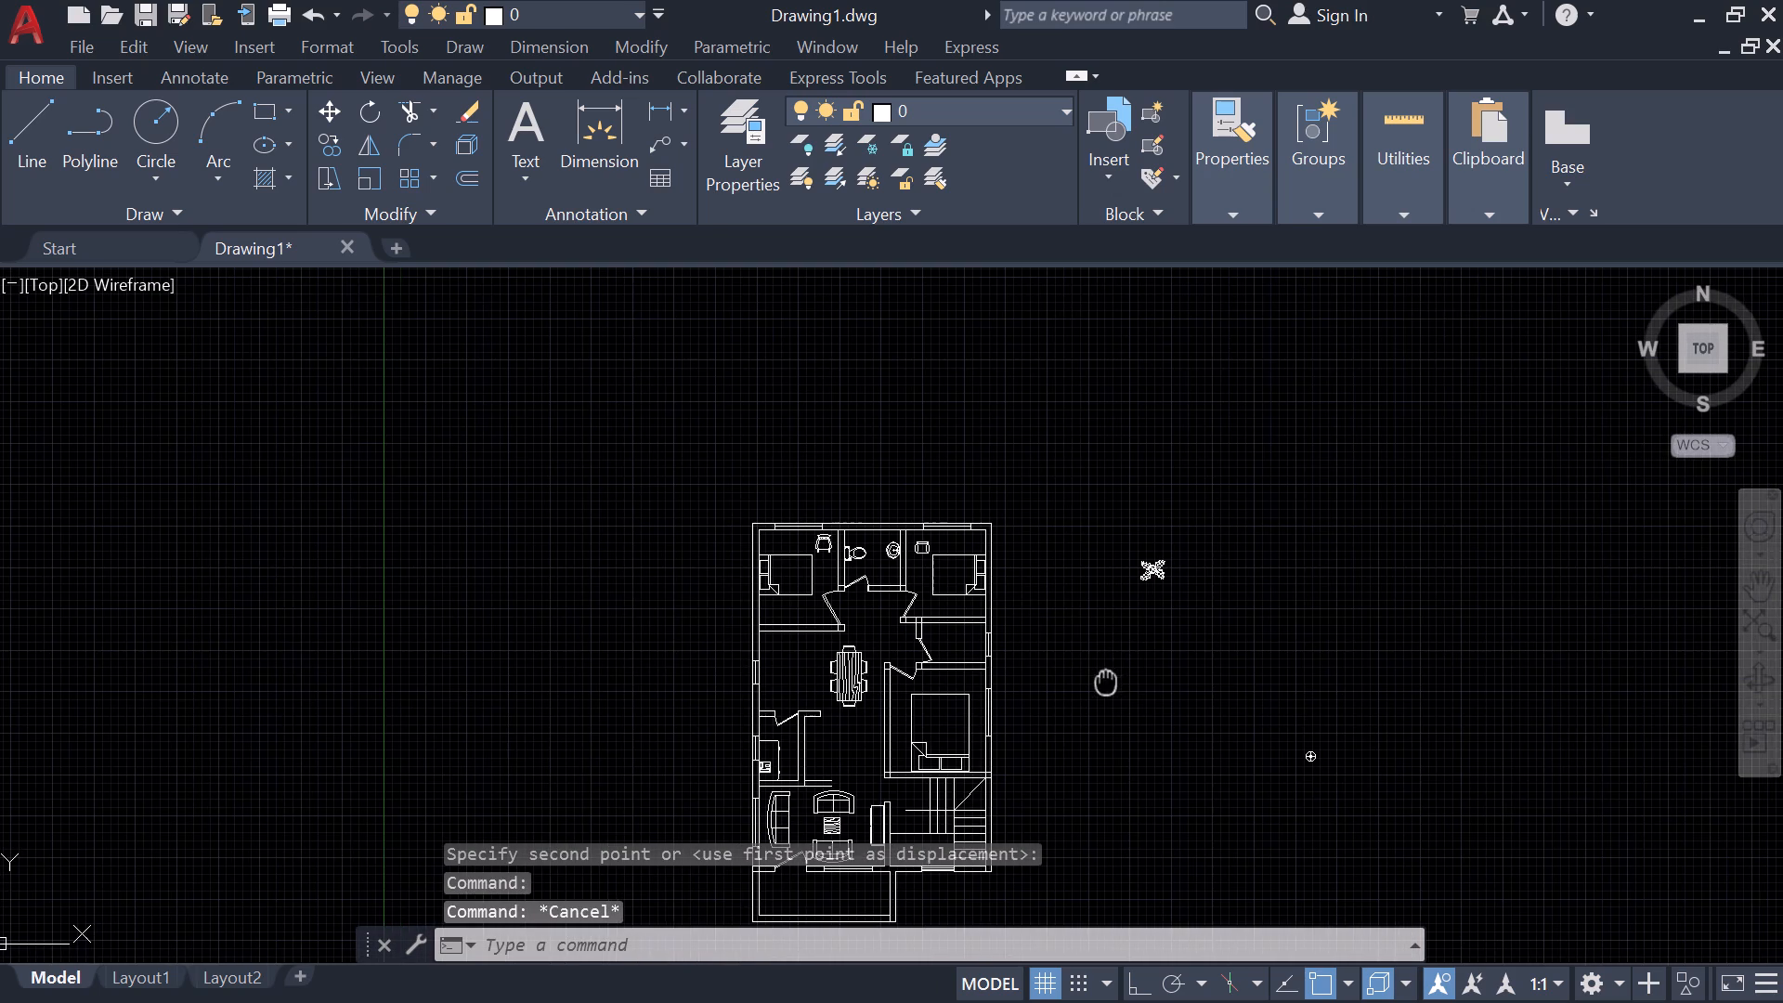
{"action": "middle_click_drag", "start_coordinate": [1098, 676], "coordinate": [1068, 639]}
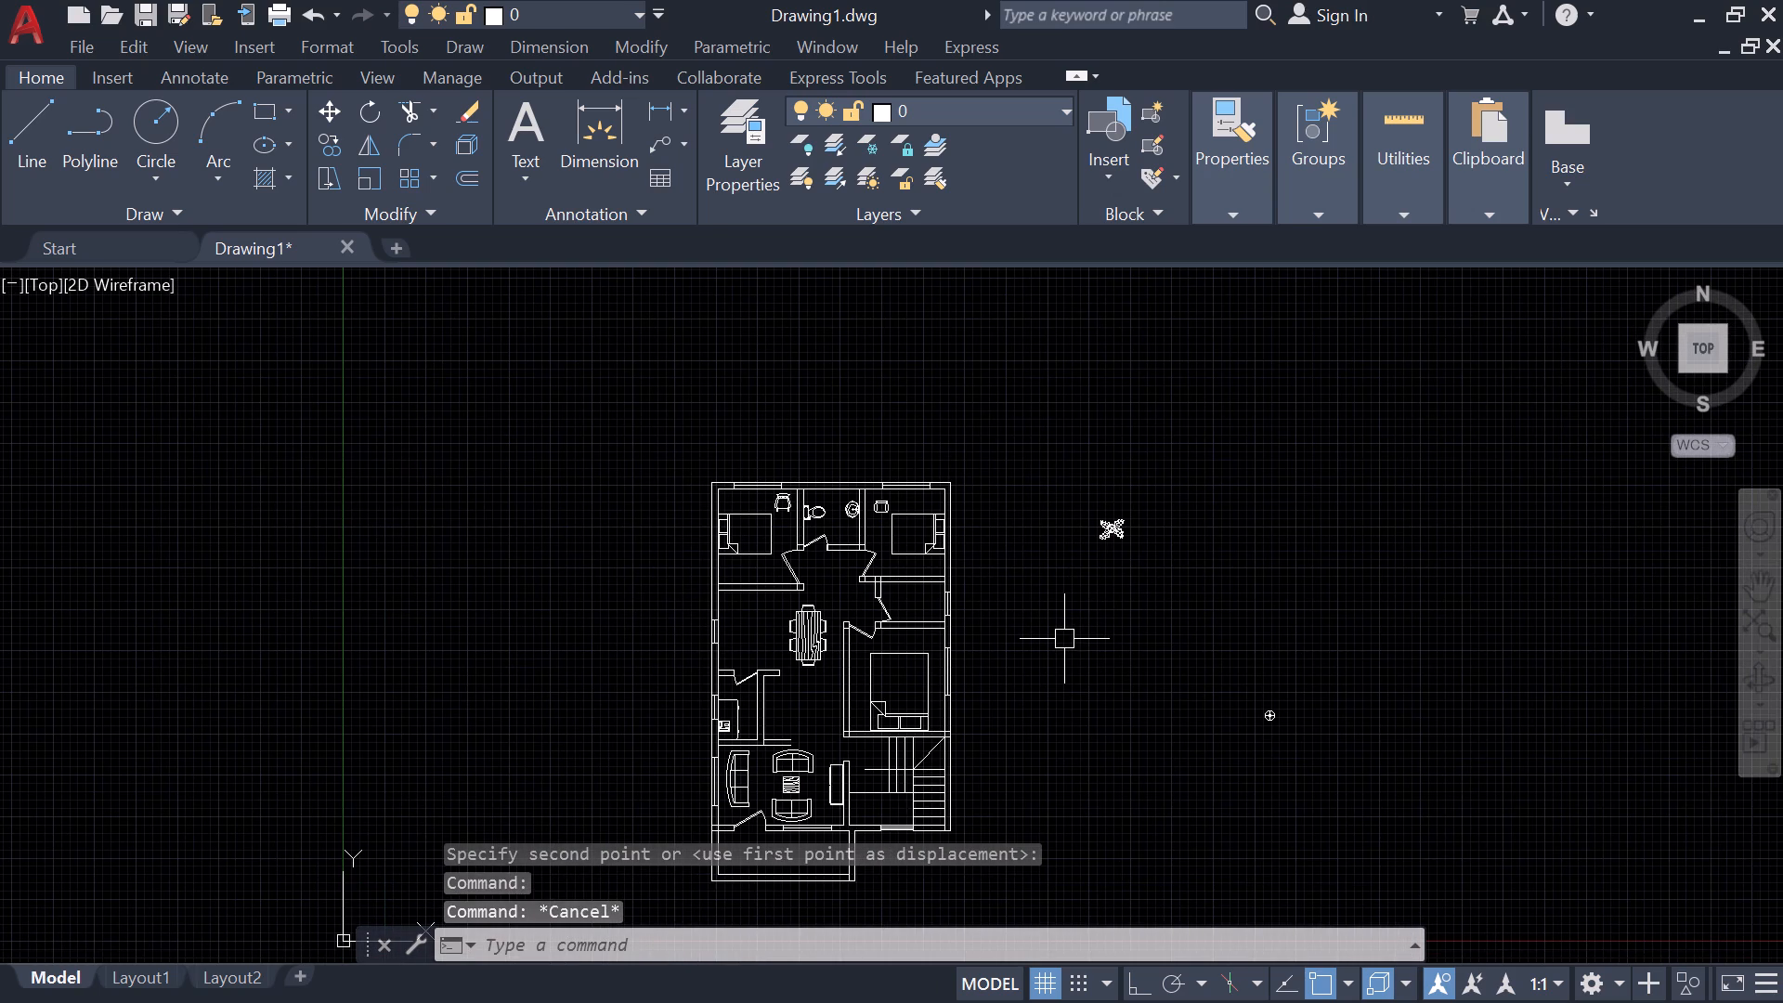
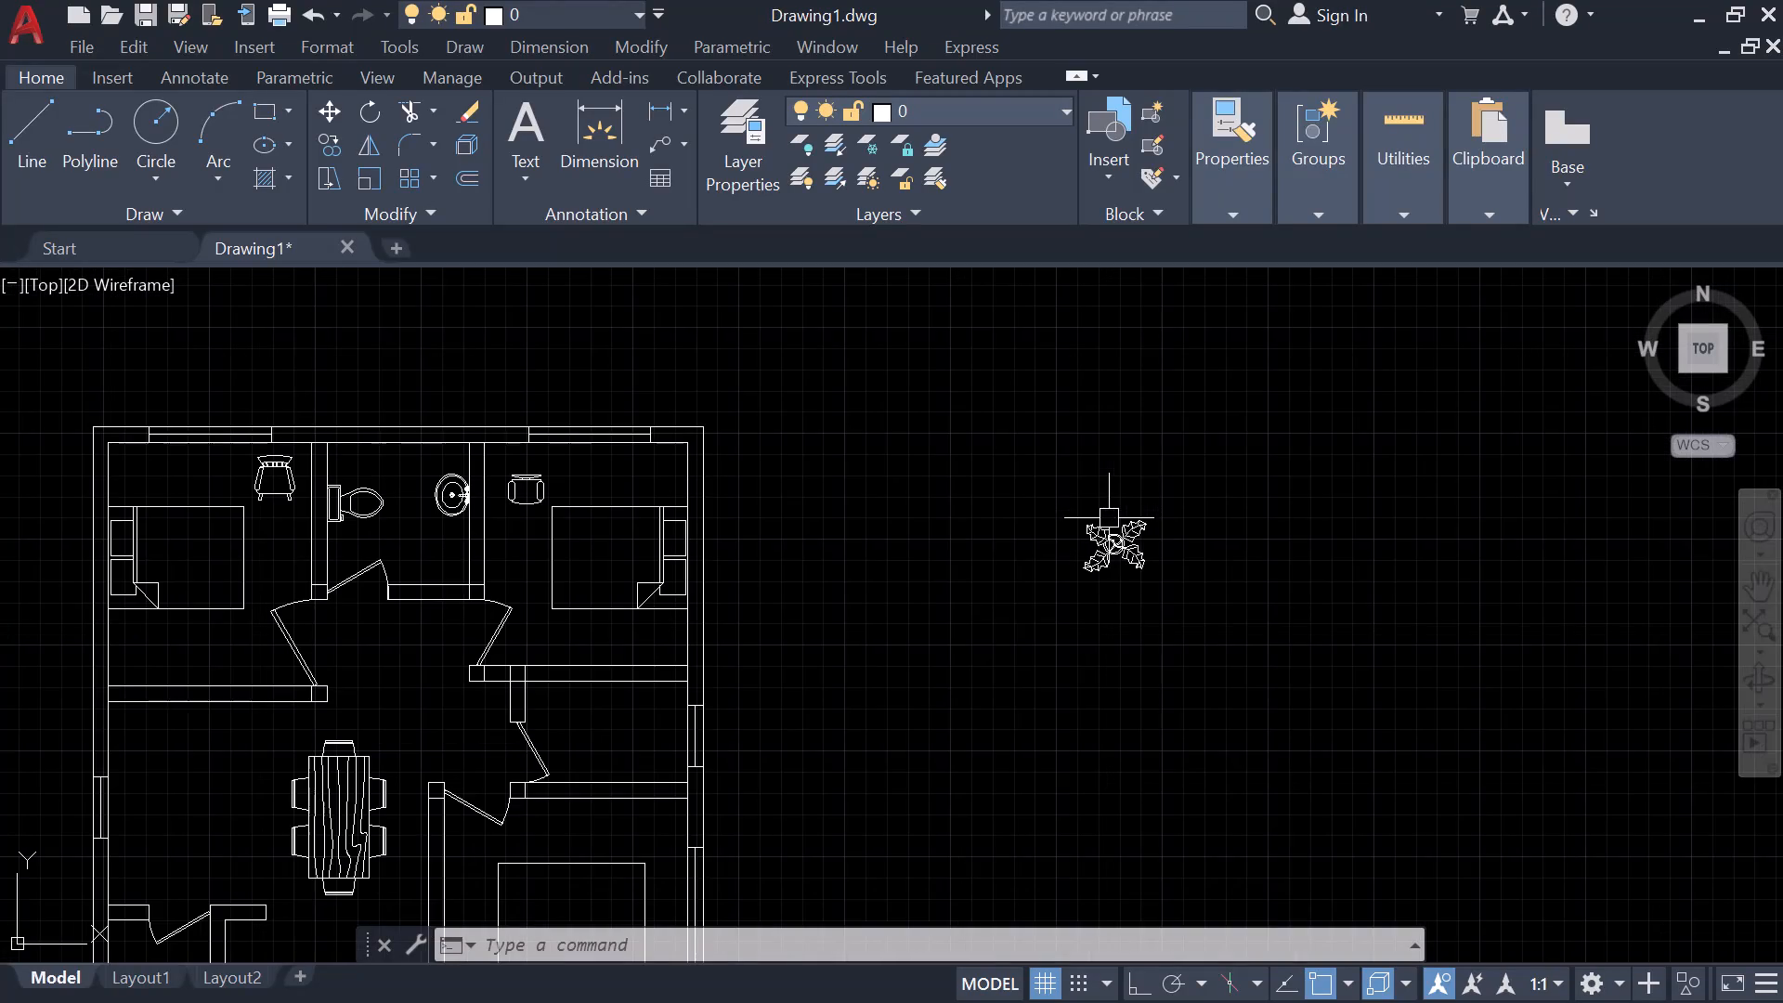
Move the potted plant outside the plan into the northeast corner of the front porch, below the living room window wall.
{"action": "middle_click_drag", "start_coordinate": [986, 656], "coordinate": [1276, 425]}
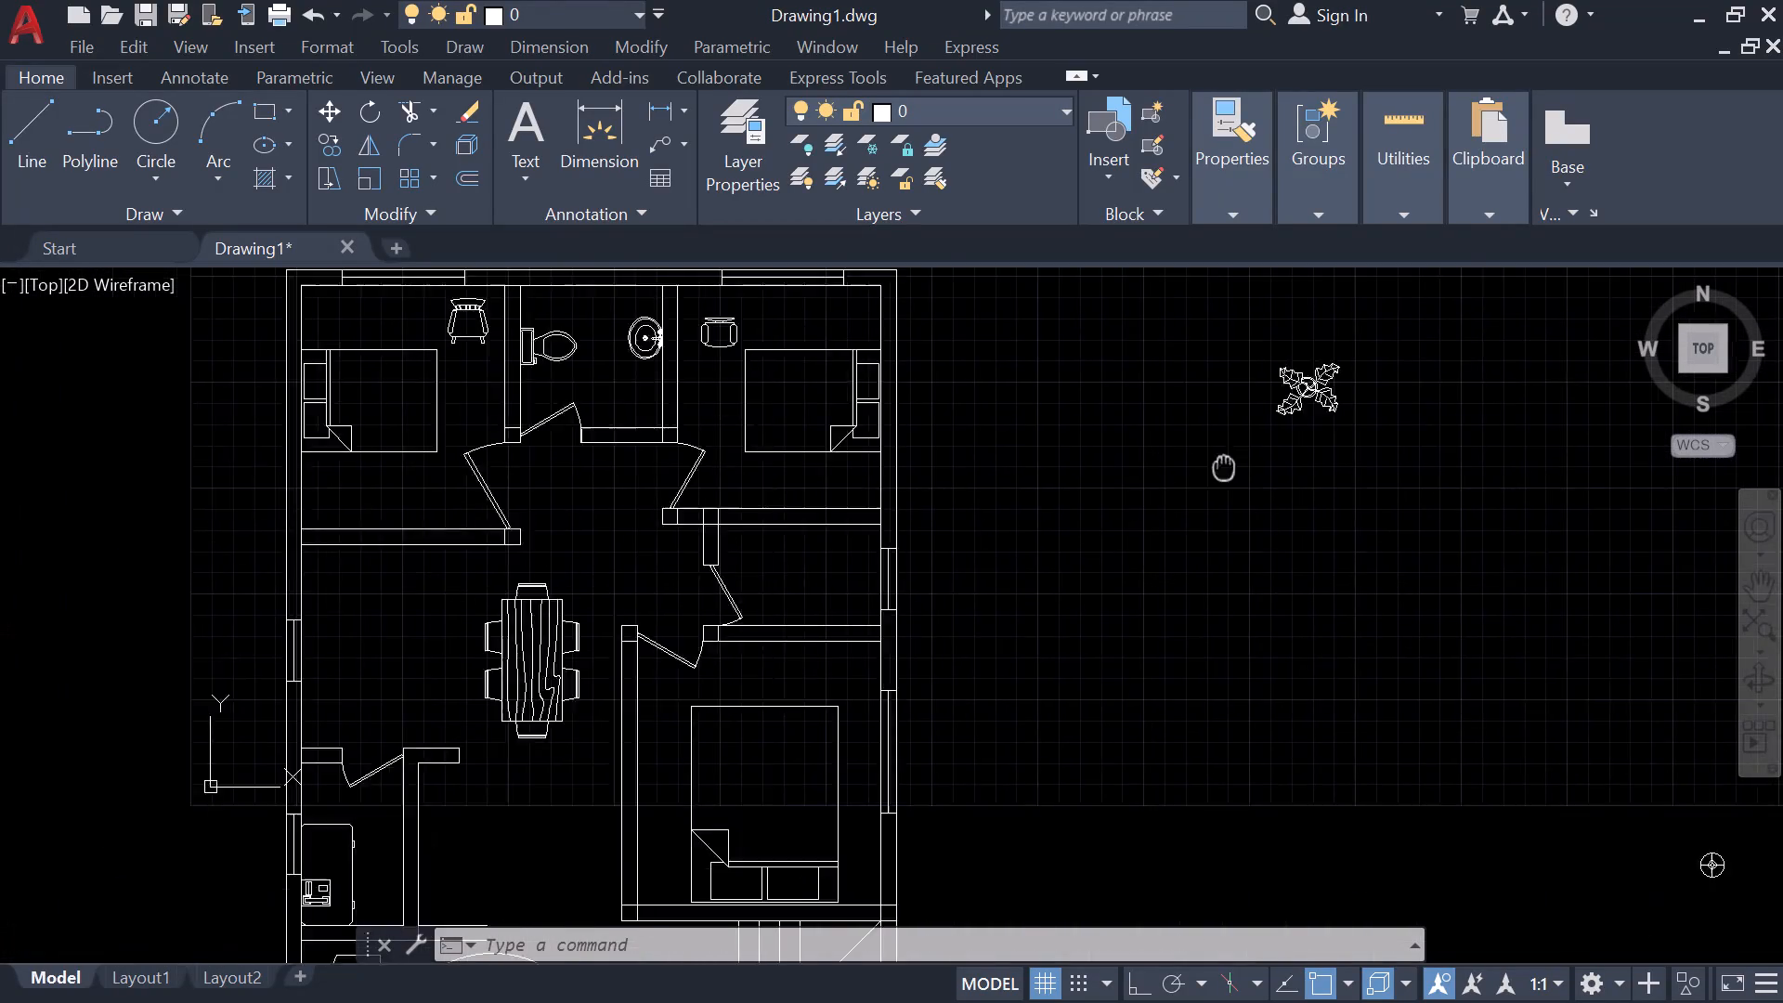
{"action": "middle_click_drag", "start_coordinate": [1276, 425], "coordinate": [1328, 385]}
{"action": "scroll", "coordinate": [1233, 438], "scroll_direction": "down", "scroll_amount": 1}
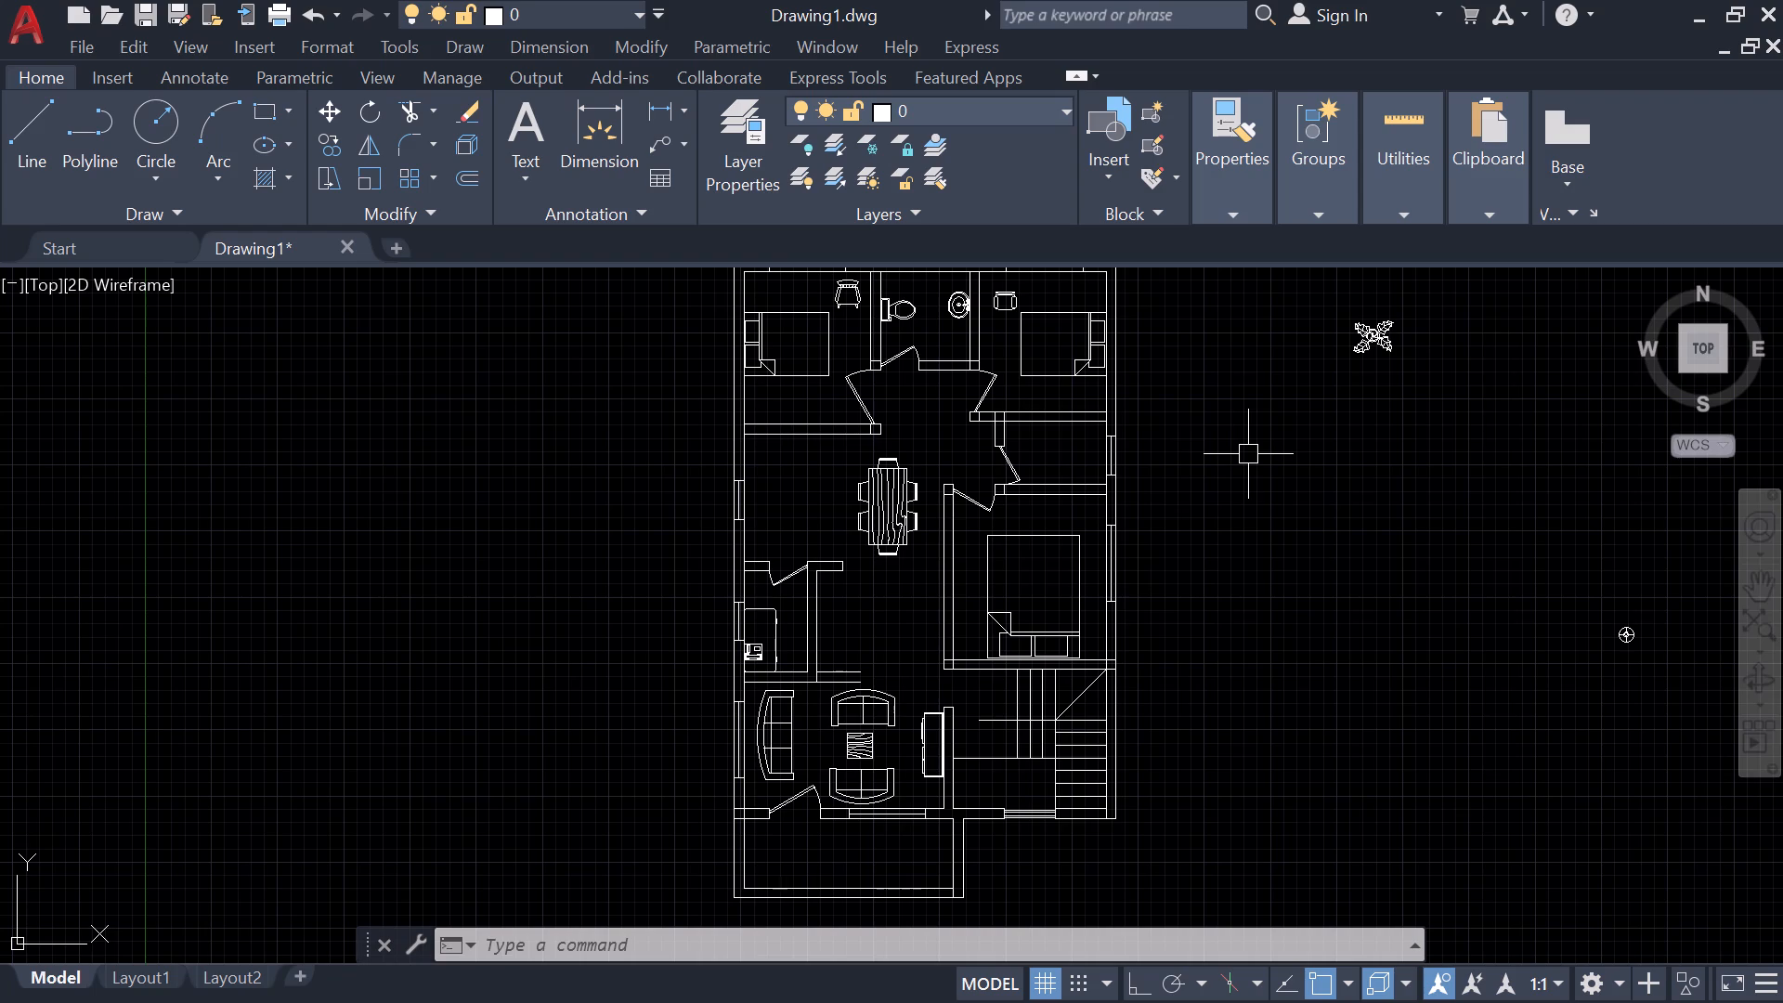
{"action": "left_click", "coordinate": [1361, 339]}
{"action": "type", "text": "m"}
{"action": "key", "text": "space"}
{"action": "left_click", "coordinate": [1373, 339]}
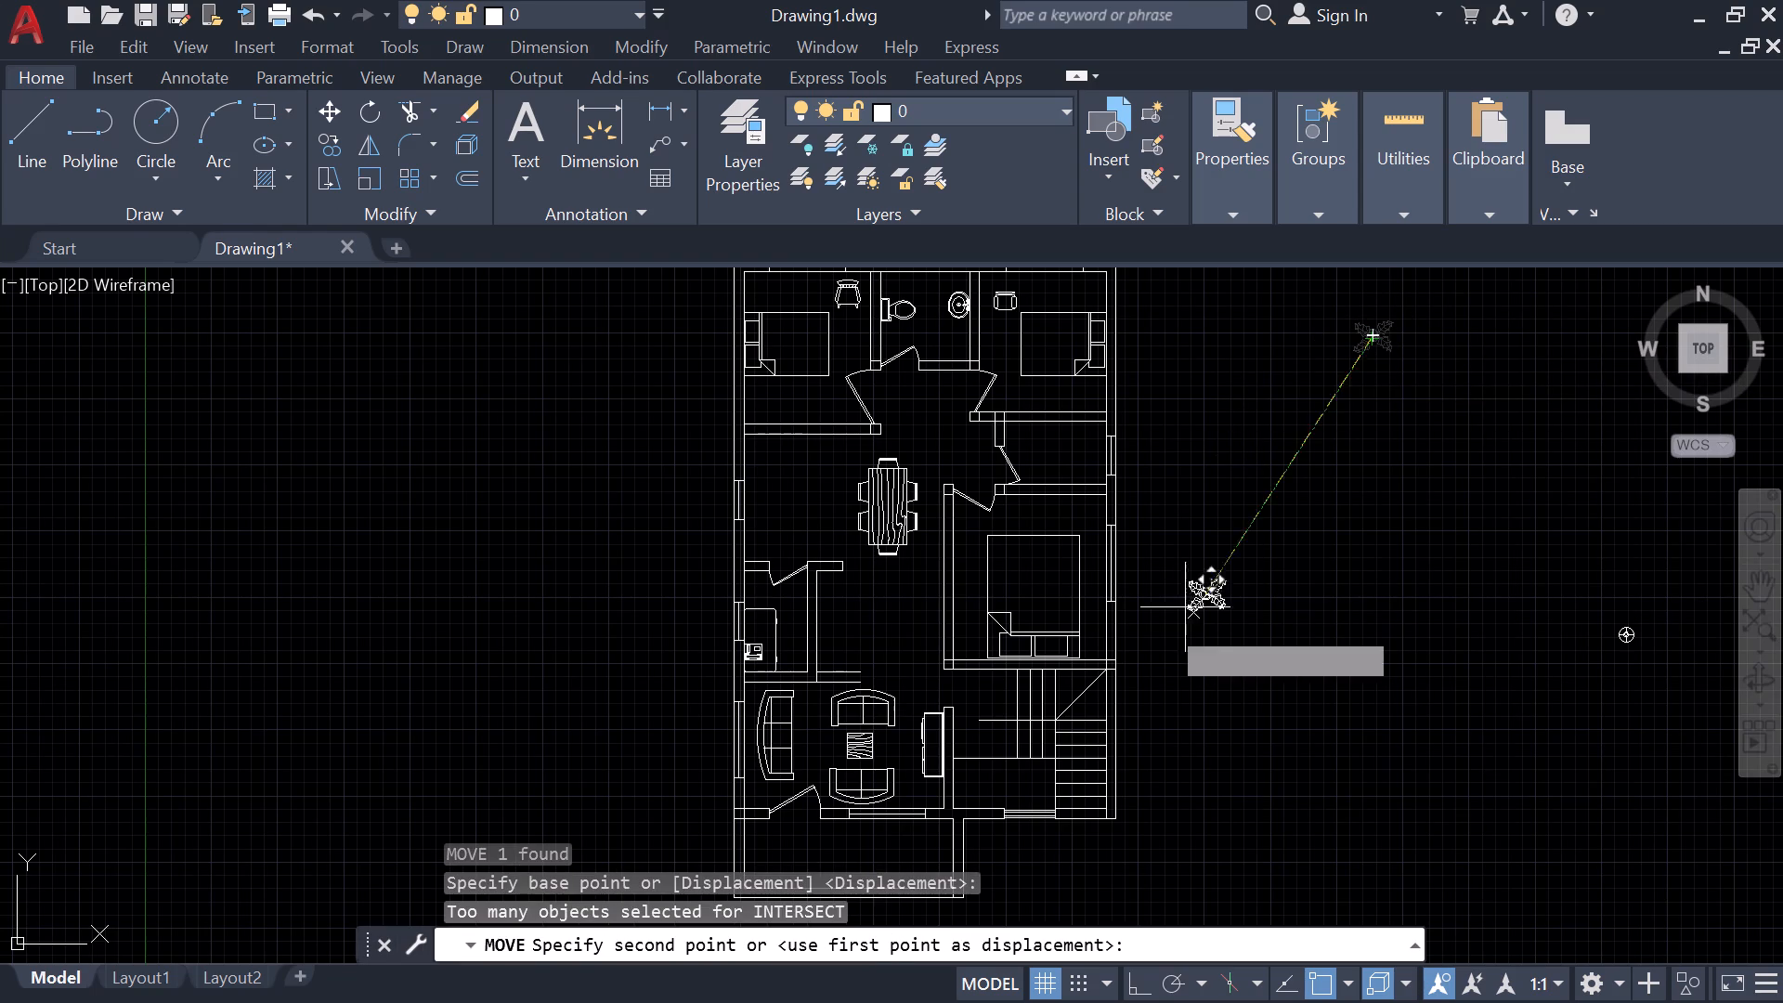
{"action": "scroll", "coordinate": [944, 846], "scroll_direction": "up", "scroll_amount": 3}
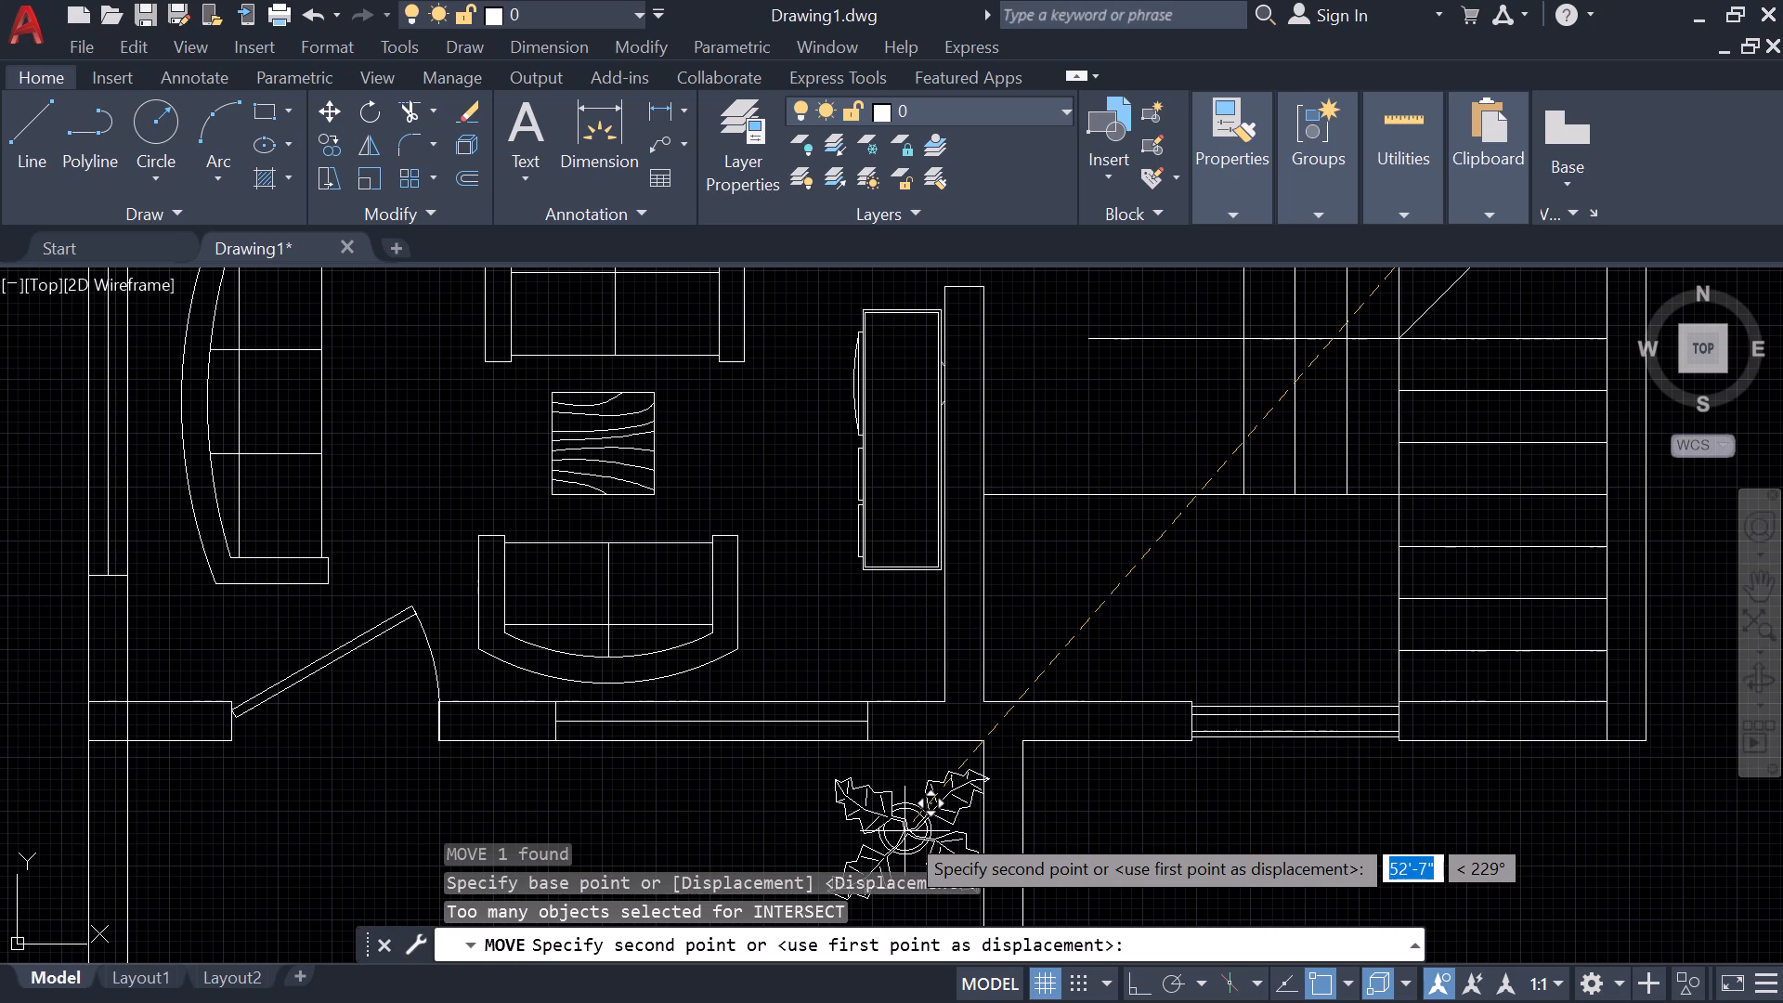
{"action": "left_click", "coordinate": [897, 834]}
Copy the porch plant about 13'-5" due west, into the porch's northwest corner.
{"action": "left_click", "coordinate": [895, 834]}
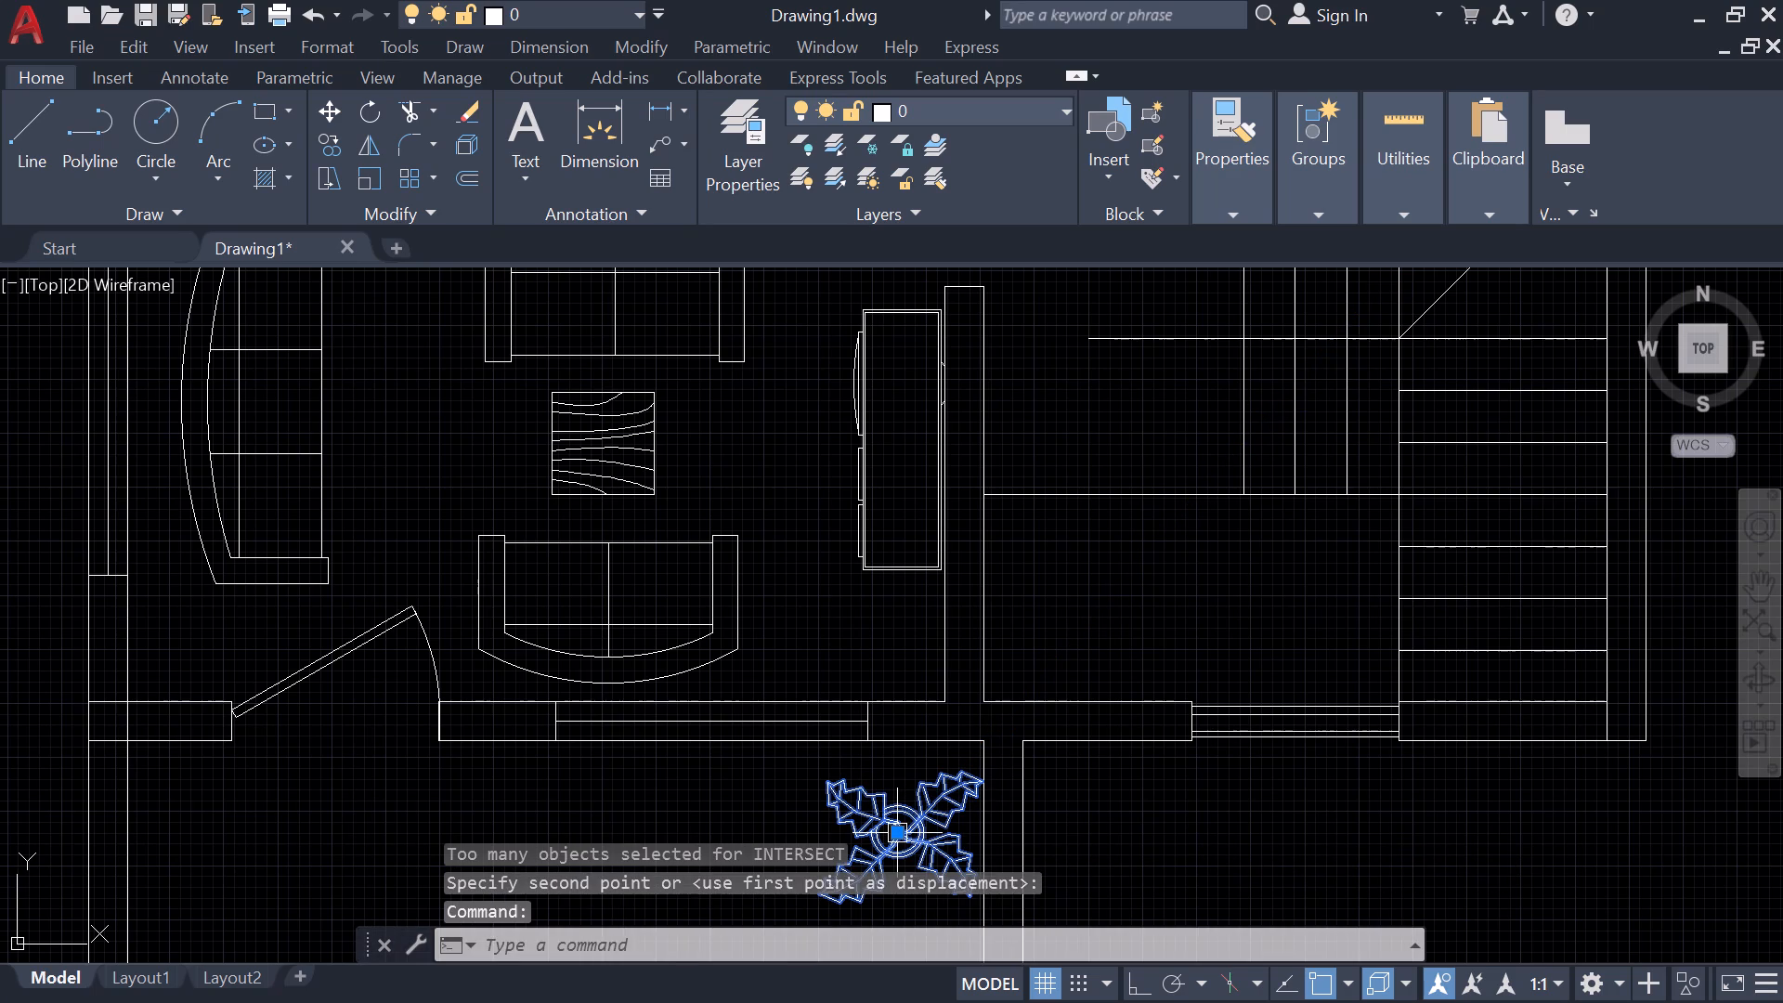
{"action": "type", "text": "co"}
{"action": "key", "text": "space"}
{"action": "left_click", "coordinate": [897, 832]}
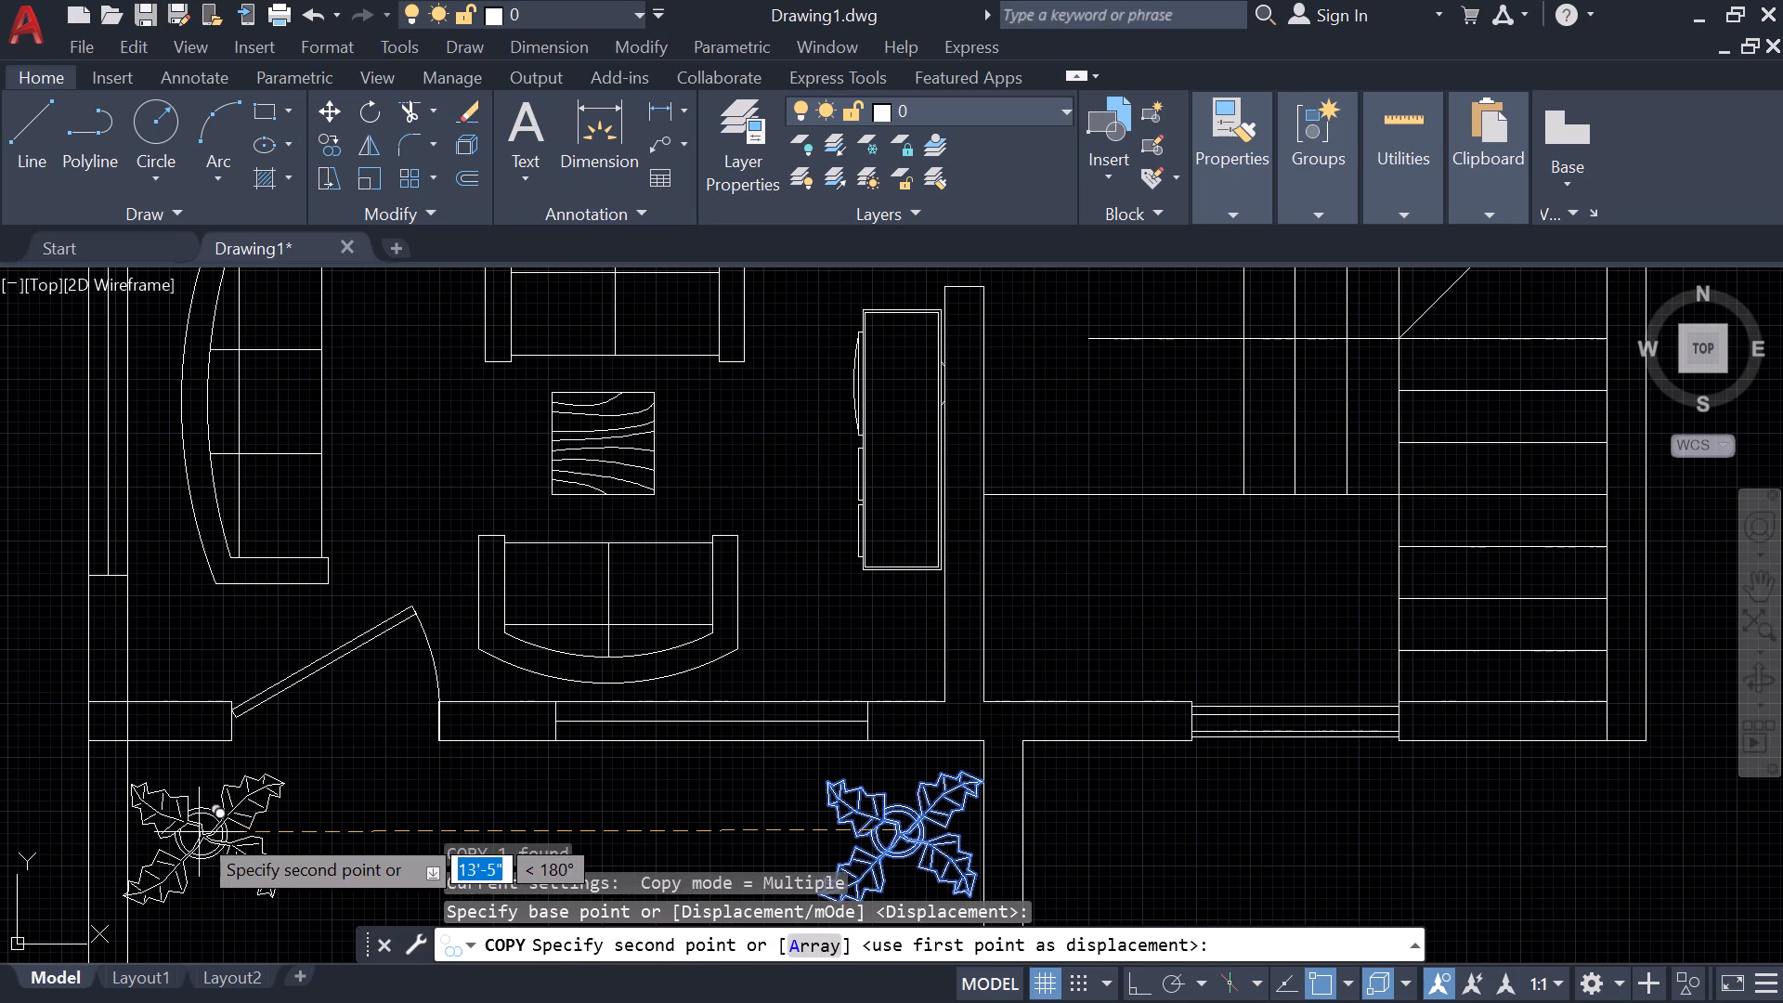
{"action": "left_click", "coordinate": [202, 829]}
{"action": "key", "text": "Escape"}
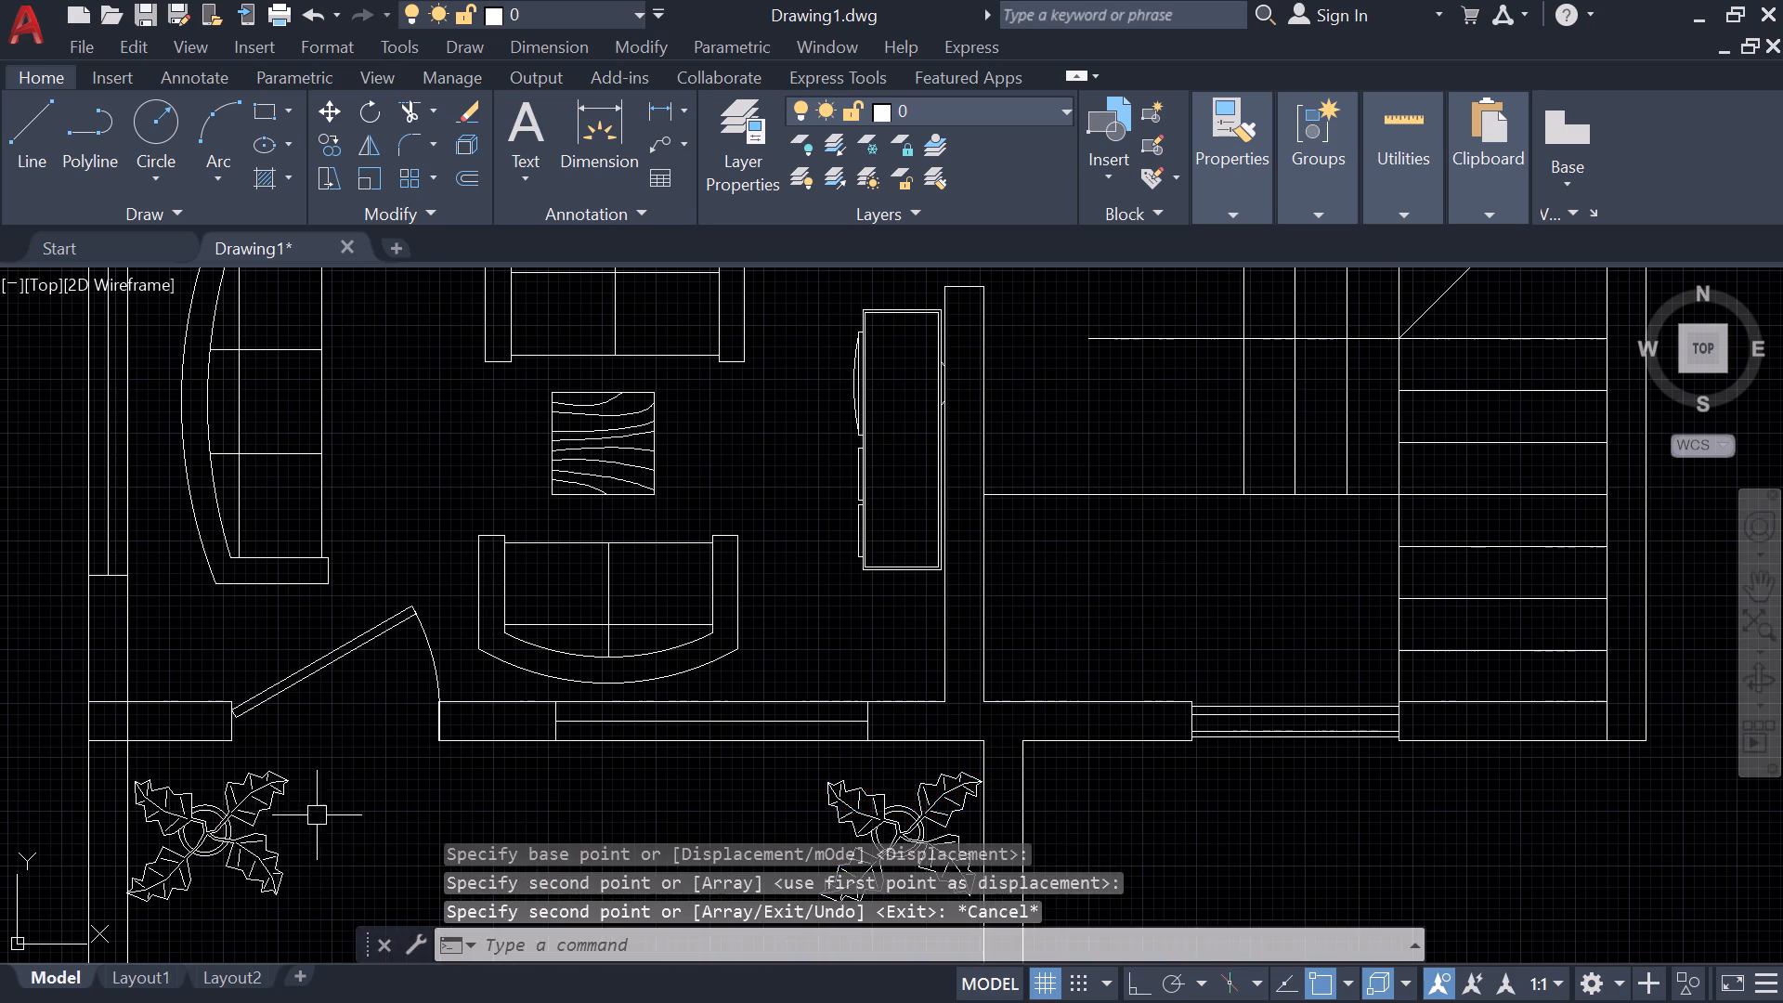
Copy the toilet from the north bathroom into the small east bathroom below the northeast bedroom.
{"action": "scroll", "coordinate": [327, 815], "scroll_direction": "down", "scroll_amount": 1}
{"action": "middle_click_drag", "start_coordinate": [354, 817], "coordinate": [404, 745]}
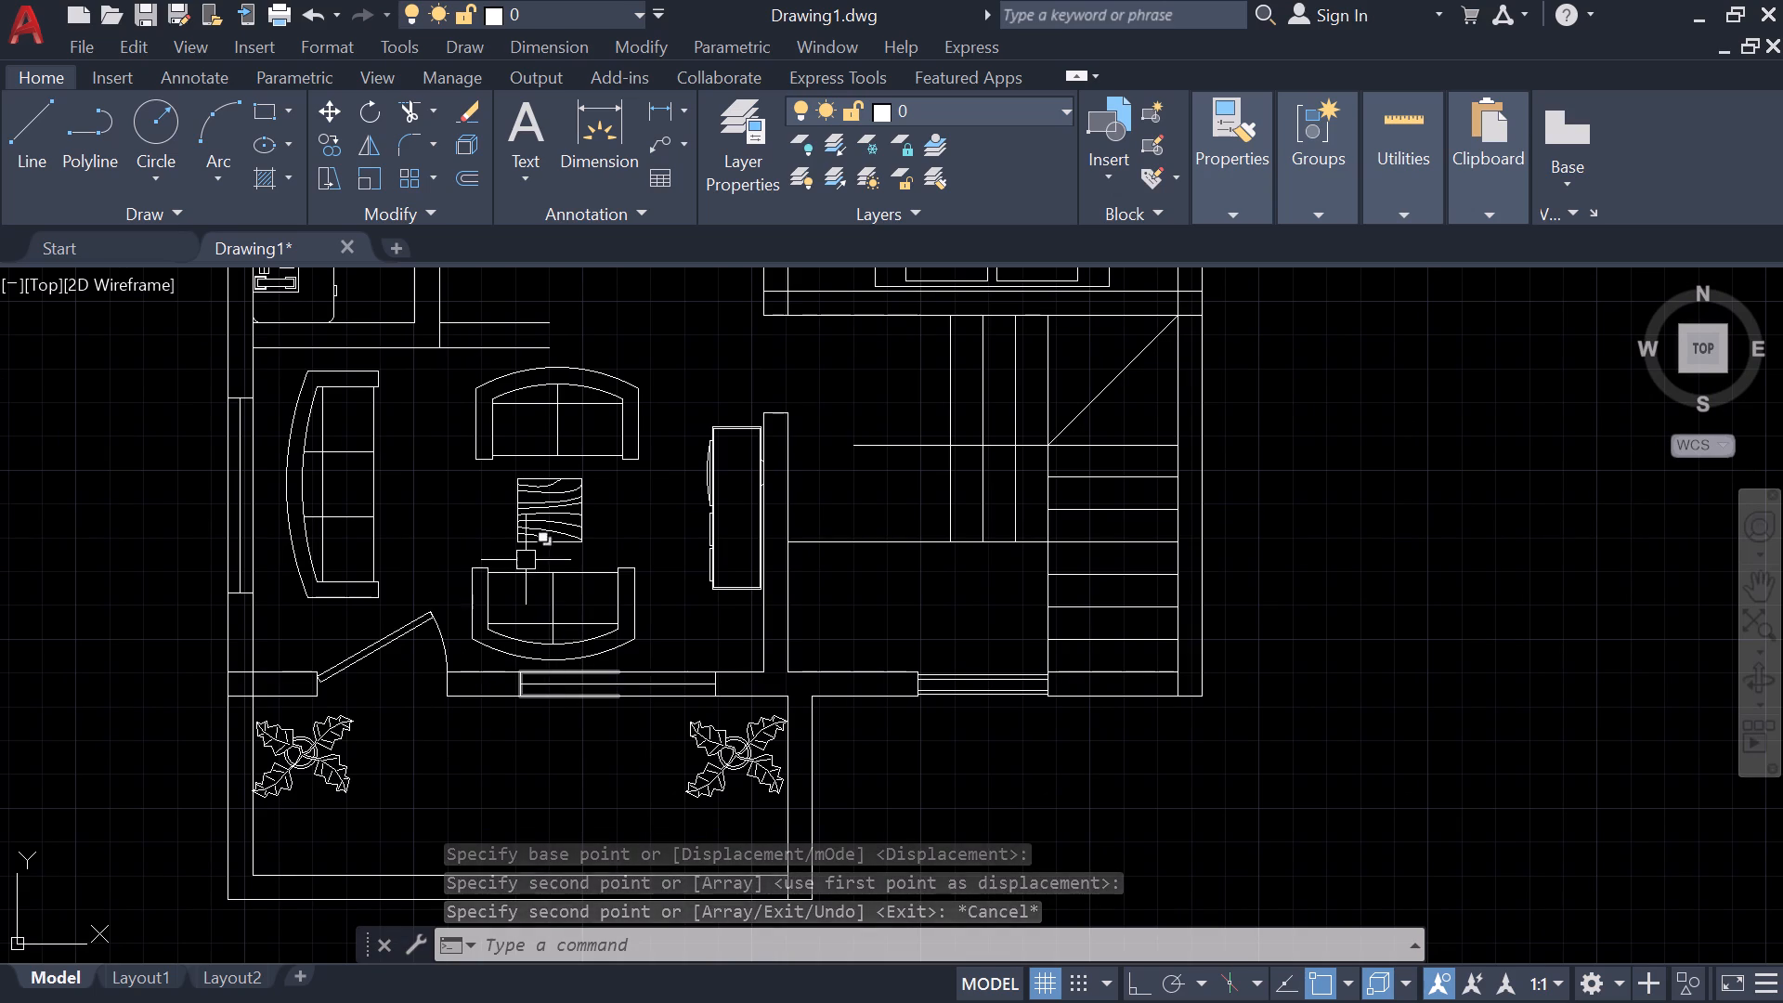
{"action": "scroll", "coordinate": [588, 552], "scroll_direction": "down", "scroll_amount": 1}
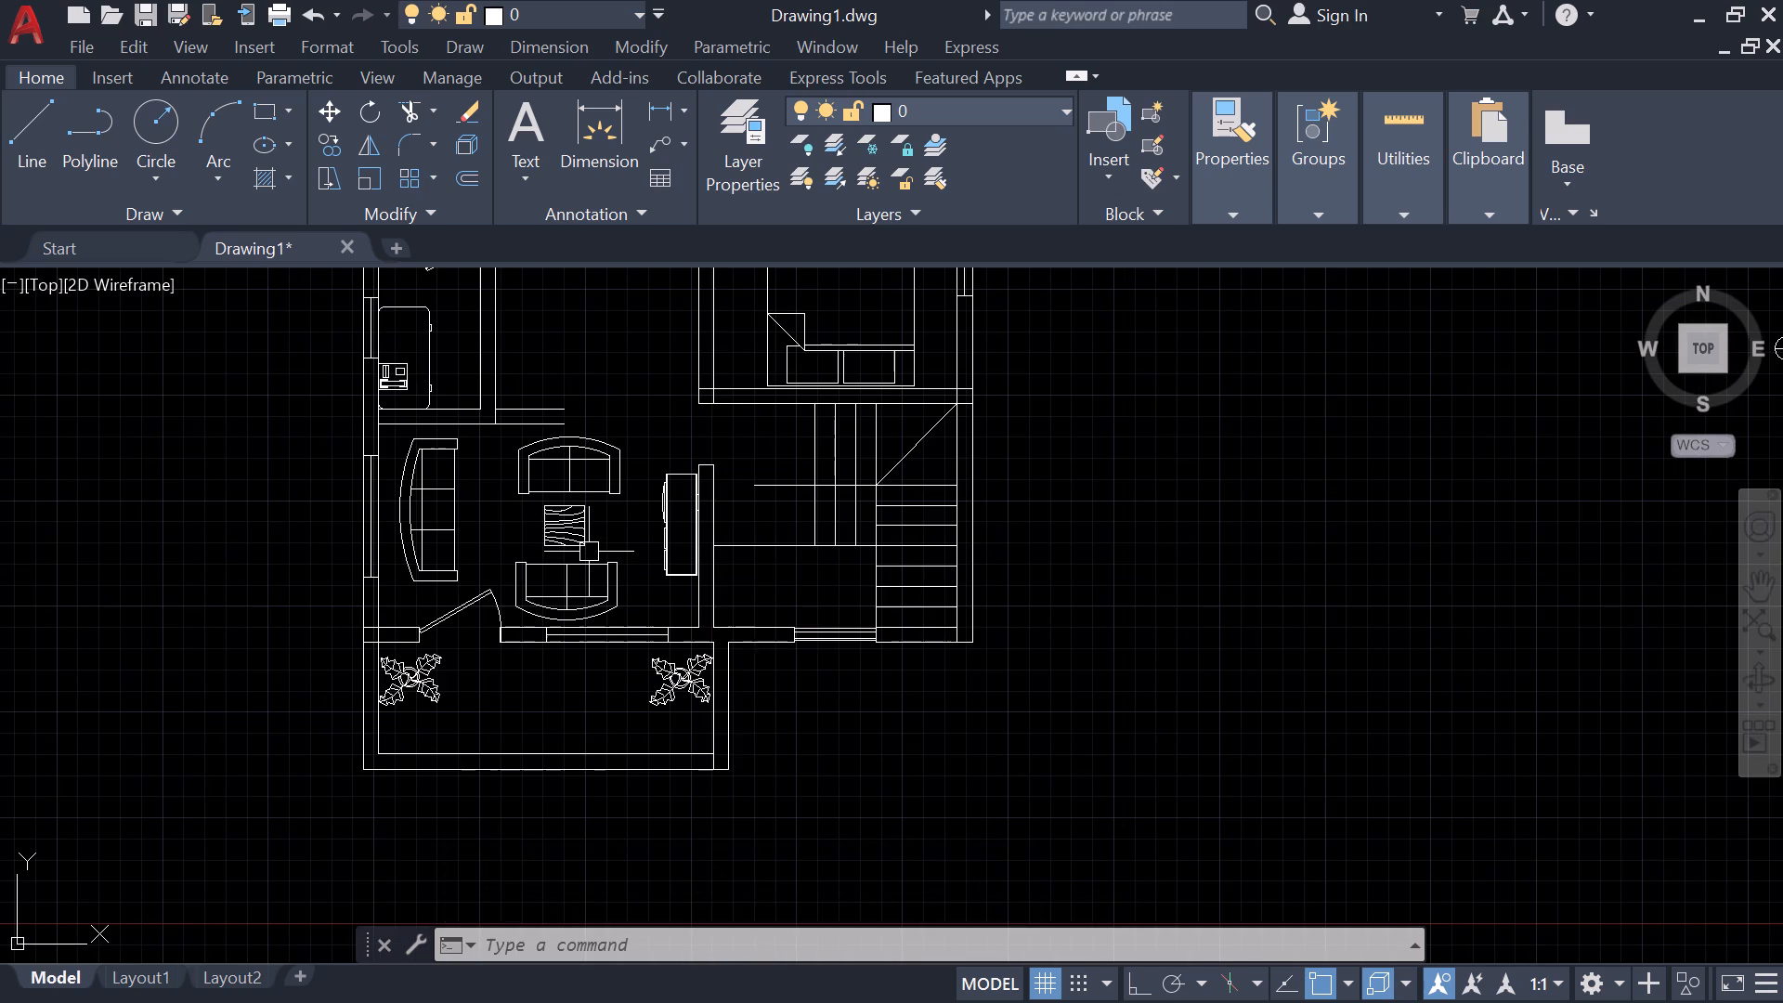
{"action": "middle_click_drag", "start_coordinate": [647, 493], "coordinate": [688, 719]}
{"action": "scroll", "coordinate": [651, 504], "scroll_direction": "down", "scroll_amount": 2}
{"action": "middle_click_drag", "start_coordinate": [666, 397], "coordinate": [665, 516]}
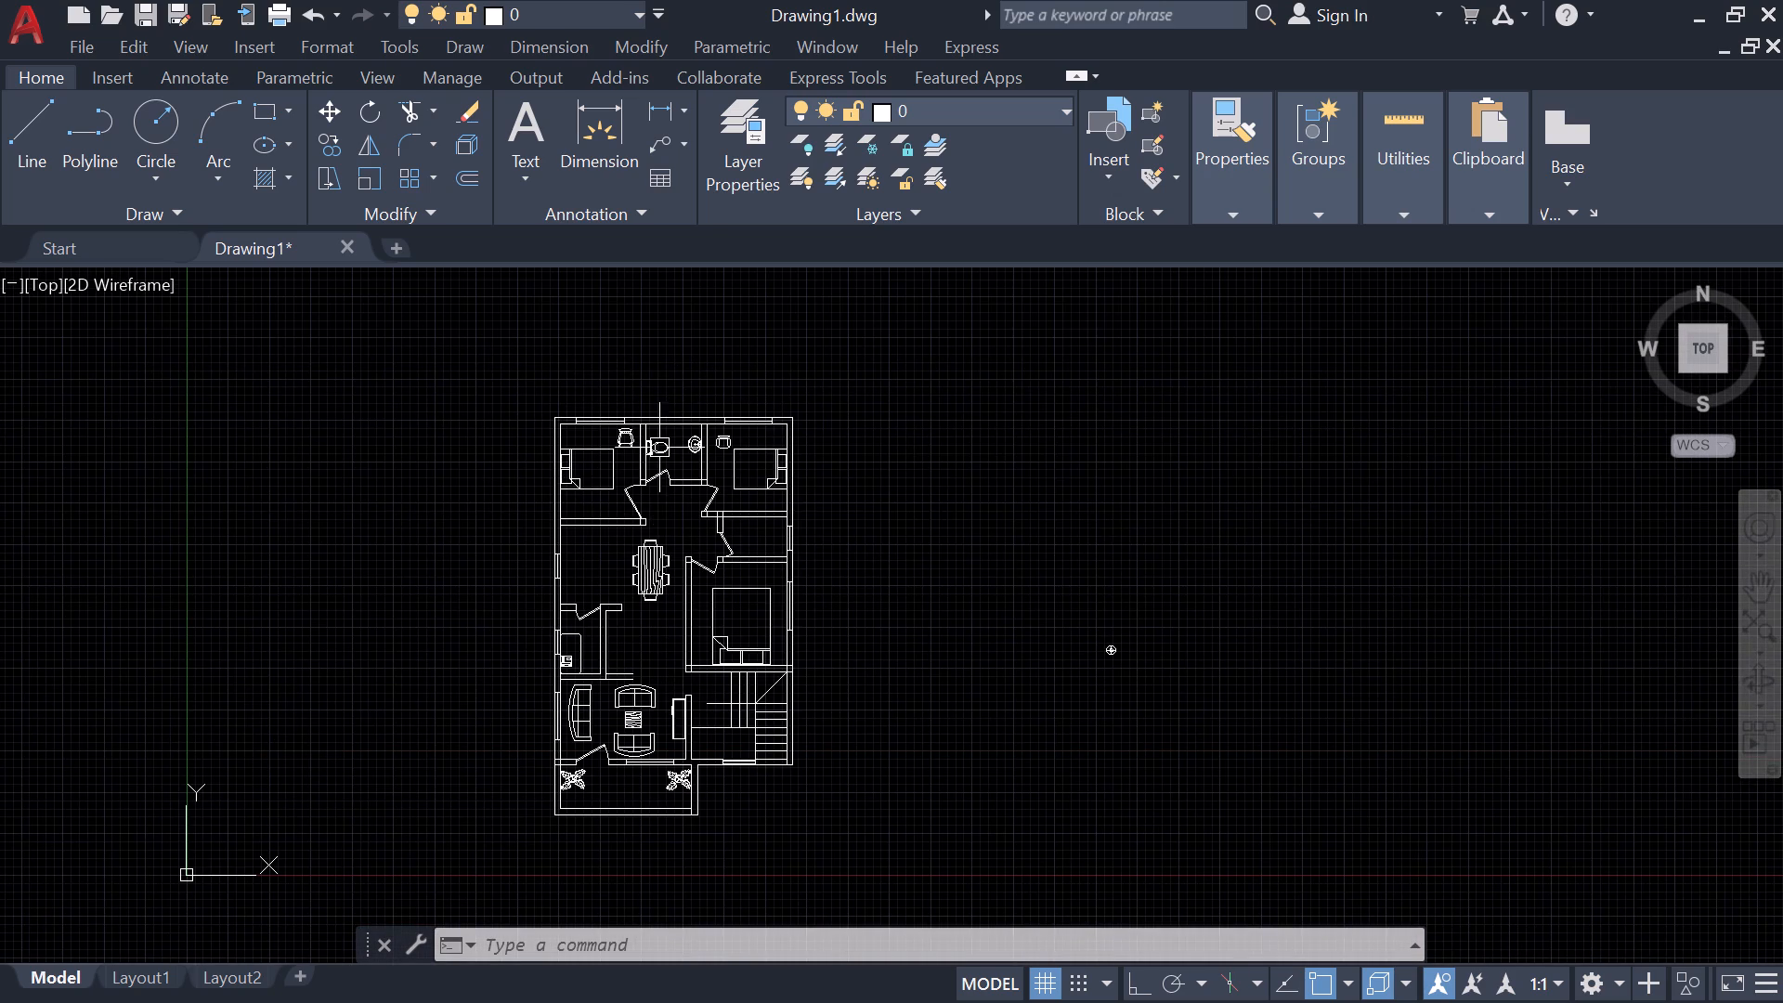
{"action": "scroll", "coordinate": [659, 443], "scroll_direction": "up", "scroll_amount": 2}
{"action": "left_click", "coordinate": [653, 462]}
{"action": "type", "text": "co"}
{"action": "key", "text": "space"}
{"action": "left_click", "coordinate": [652, 451]}
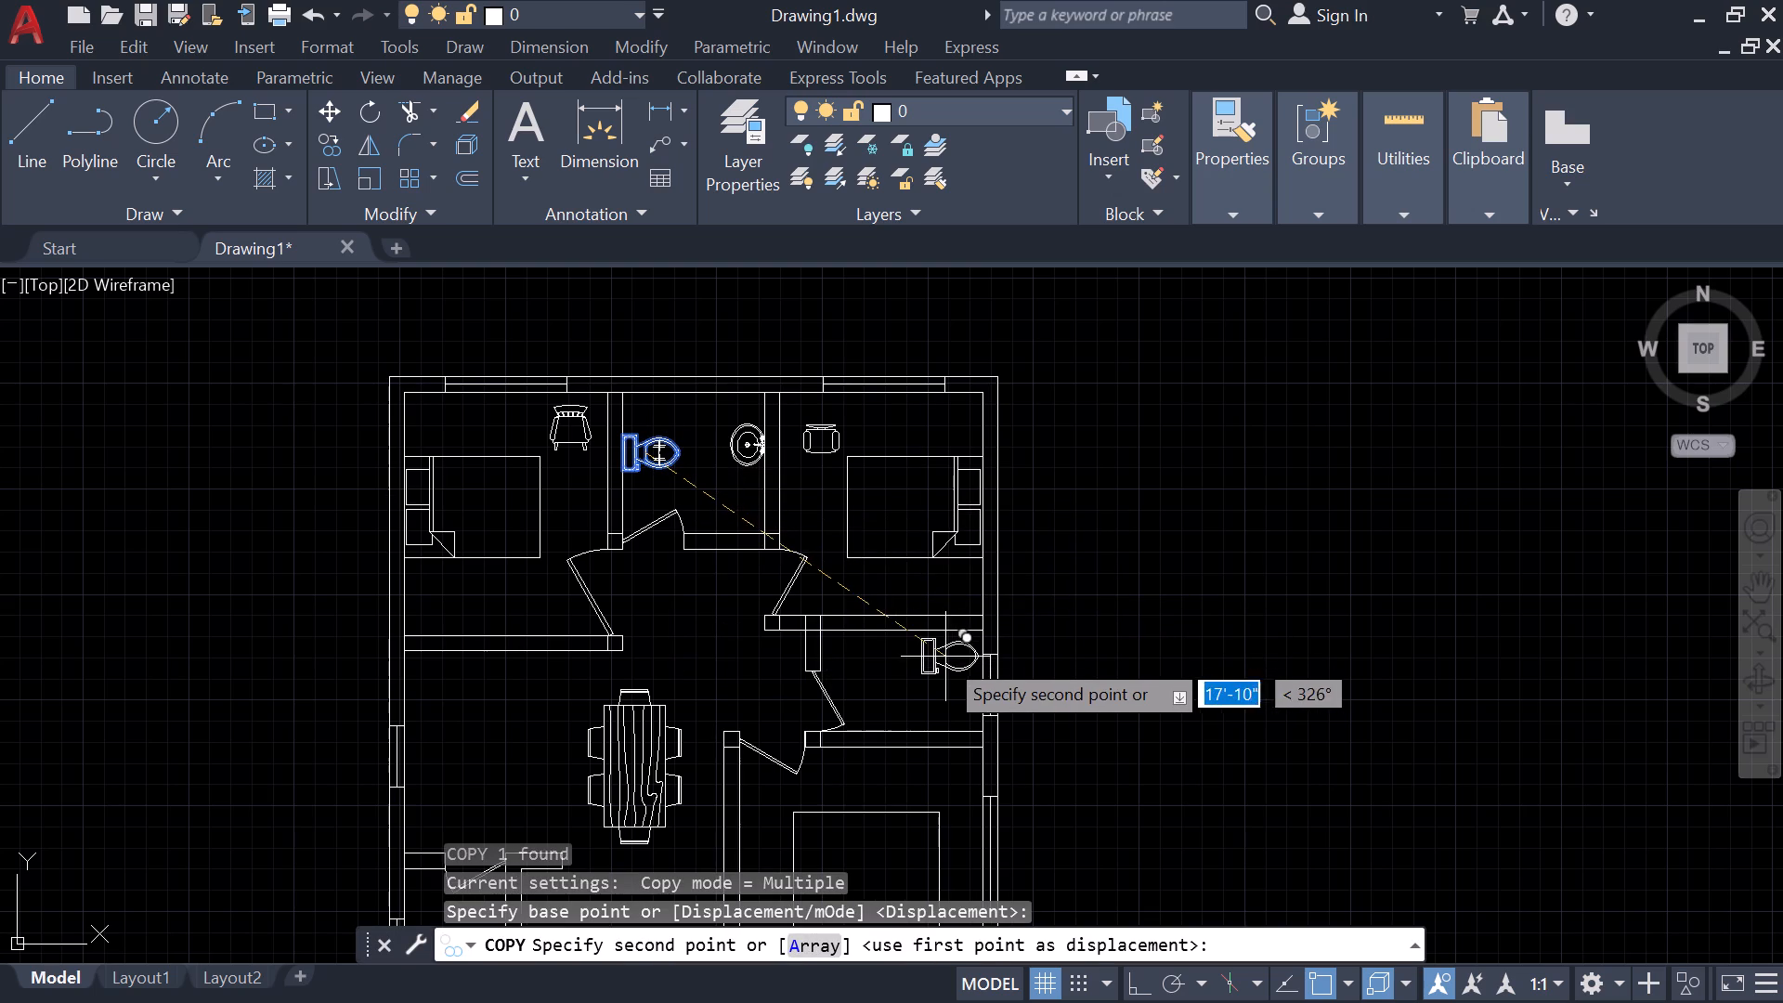
{"action": "left_click", "coordinate": [905, 664]}
{"action": "key", "text": "Escape"}
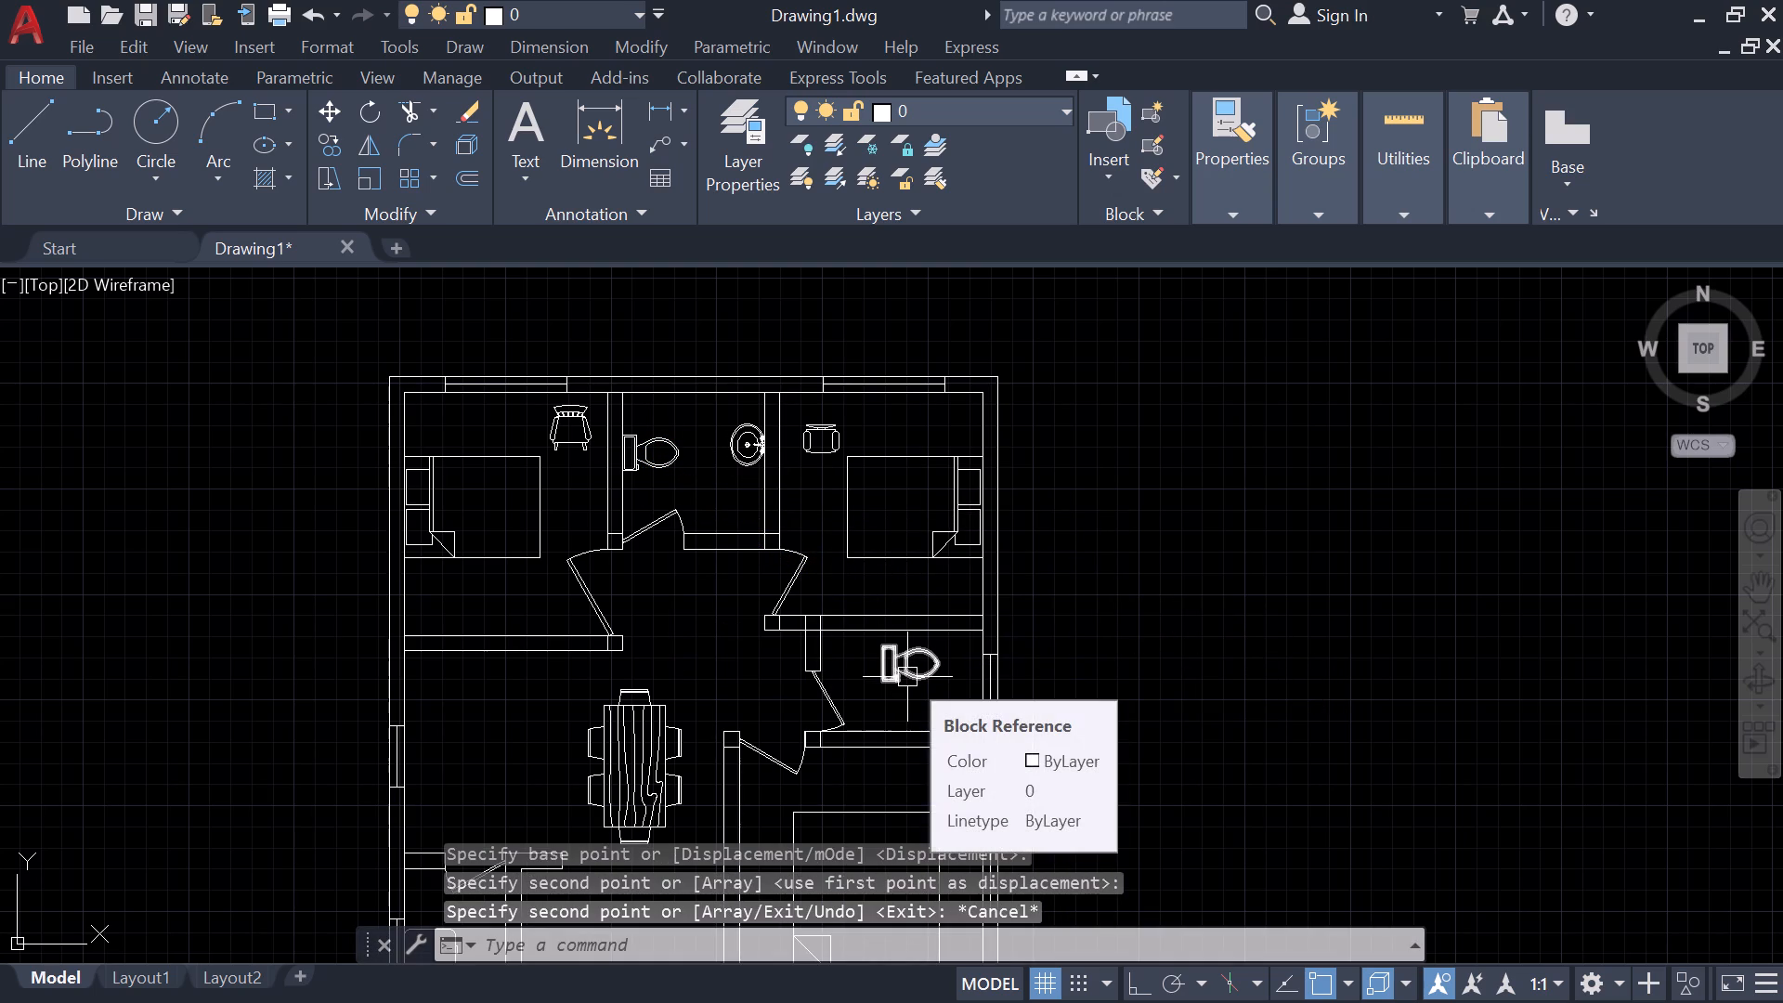
Rotate the copied toilet by about 92° counterclockwise so its tank faces the small bathroom's south wall.
{"action": "type", "text": "ro"}
{"action": "key", "text": "space"}
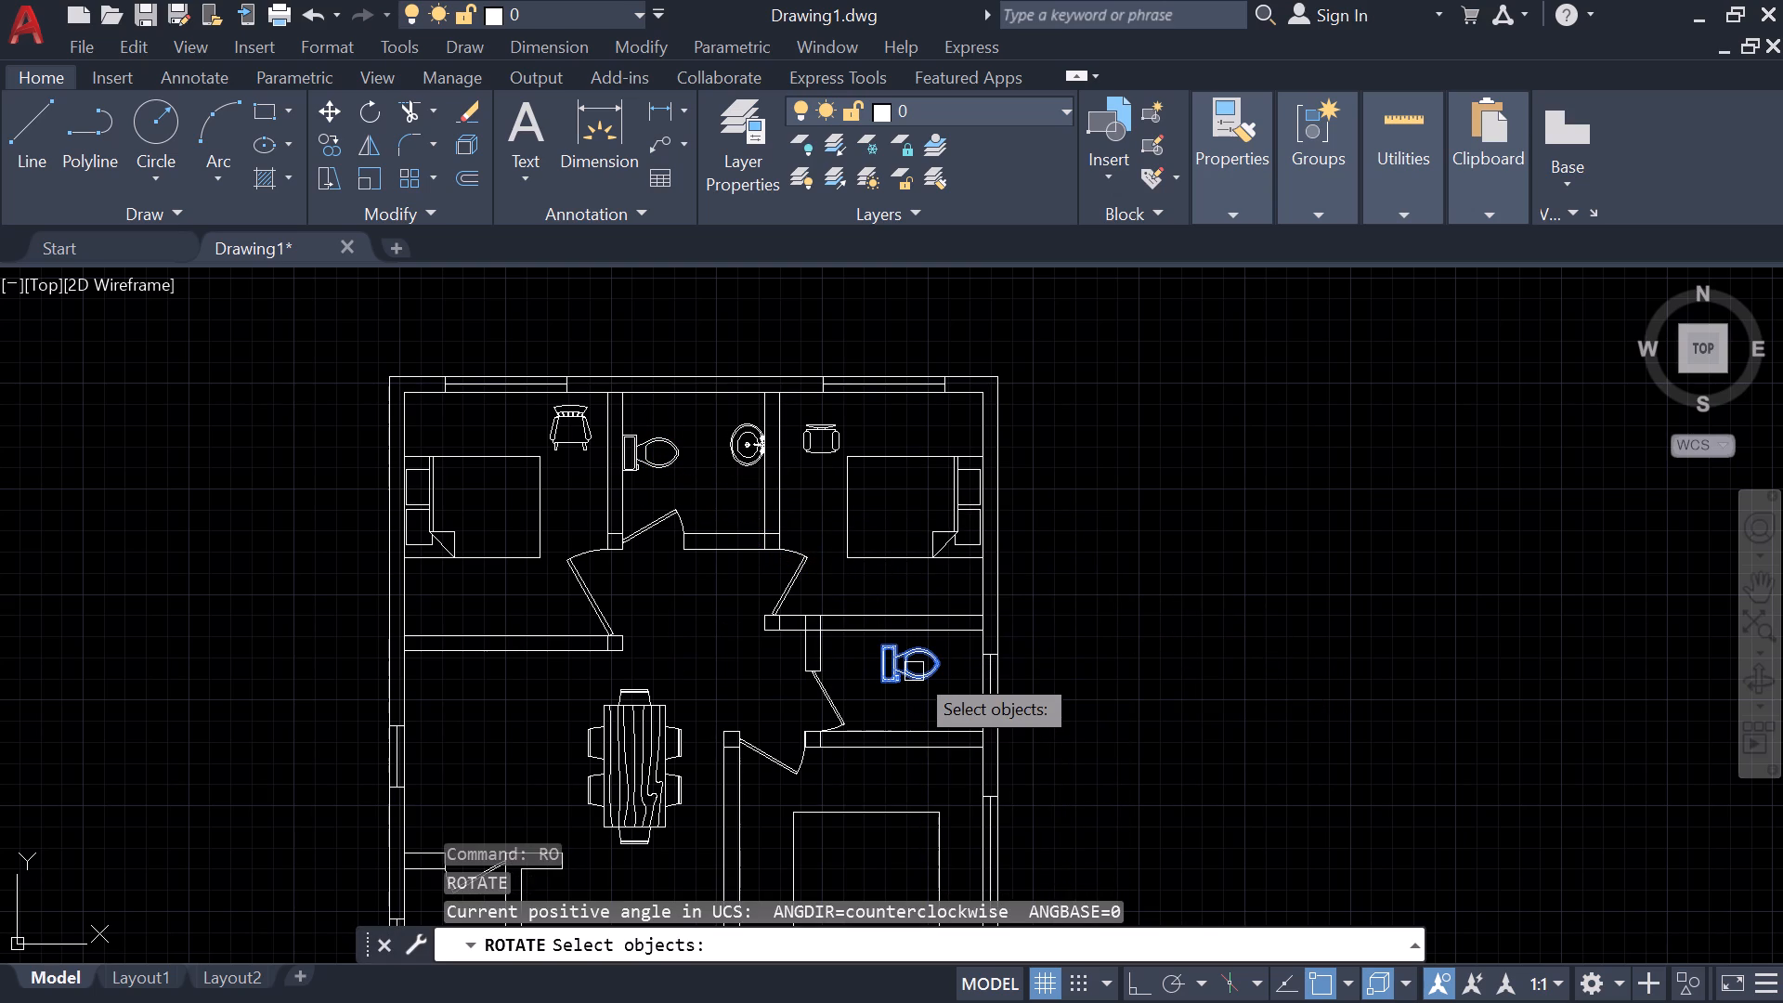
{"action": "left_click", "coordinate": [914, 671]}
{"action": "key", "text": "Return"}
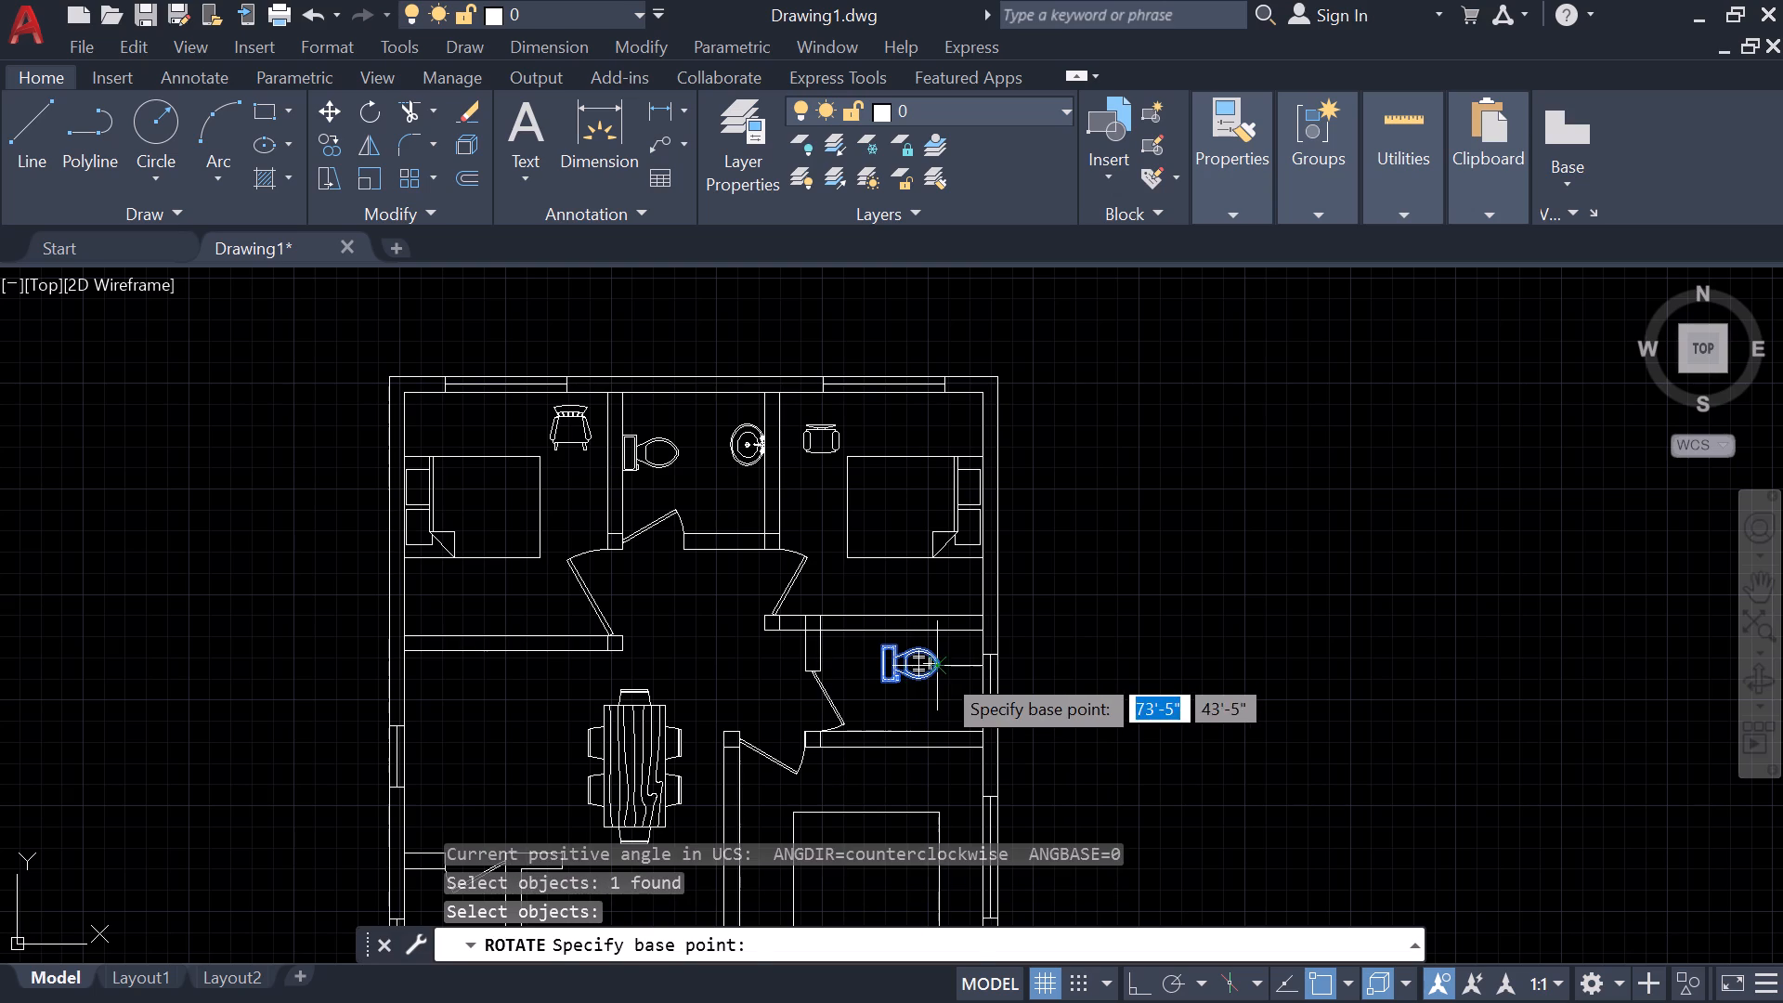
{"action": "left_click", "coordinate": [941, 671]}
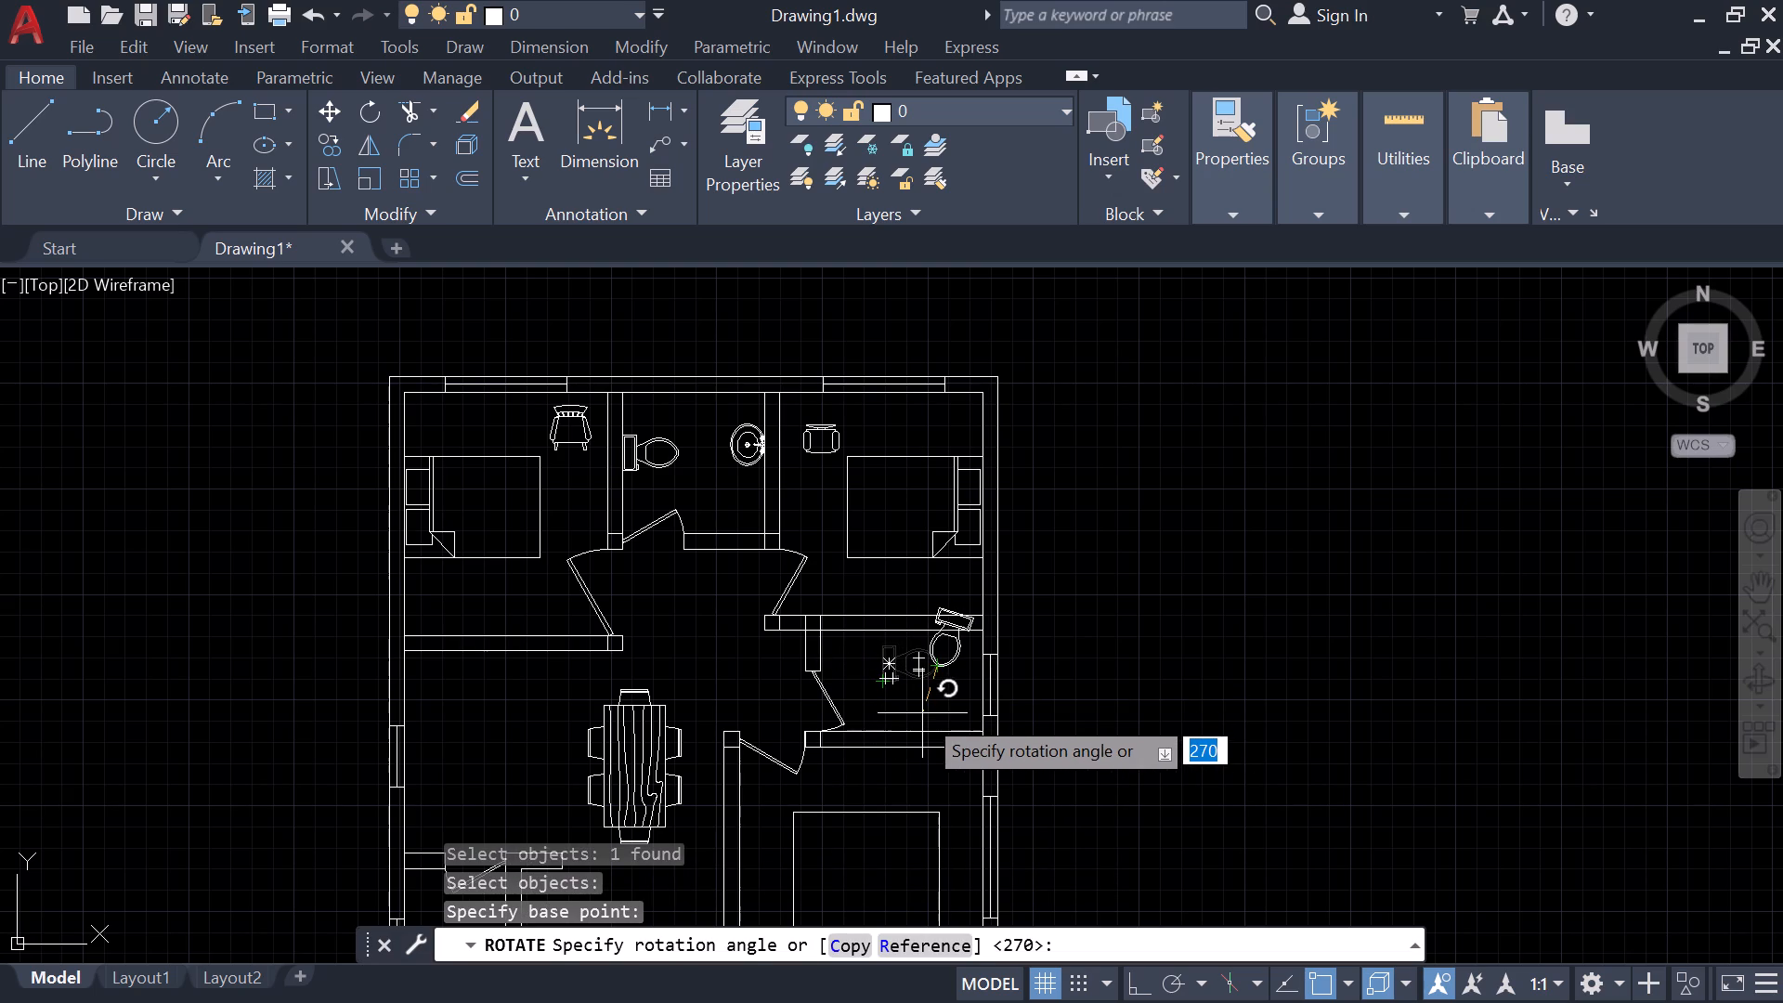
{"action": "left_click", "coordinate": [934, 586]}
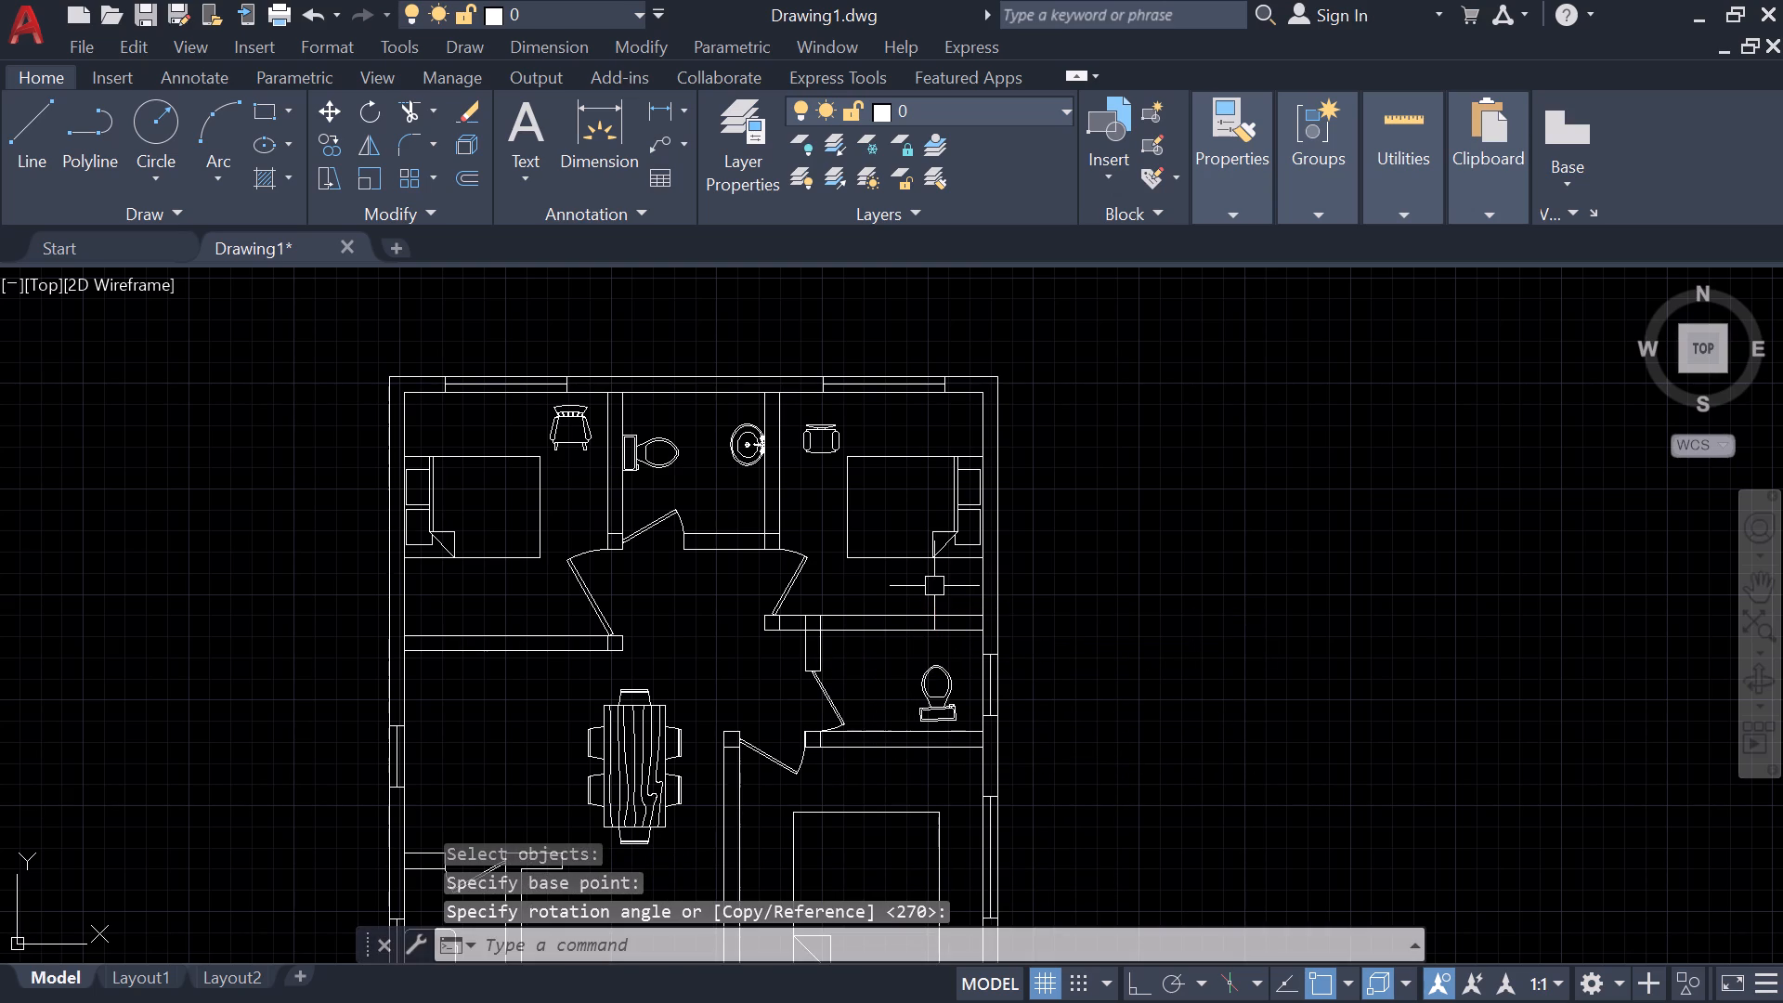
Move the rotated toilet slightly east, keeping it just north of the small bathroom's south wall.
{"action": "left_click", "coordinate": [941, 713]}
{"action": "type", "text": "m"}
{"action": "key", "text": "space"}
{"action": "scroll", "coordinate": [943, 718], "scroll_direction": "up", "scroll_amount": 2}
{"action": "left_click", "coordinate": [943, 731]}
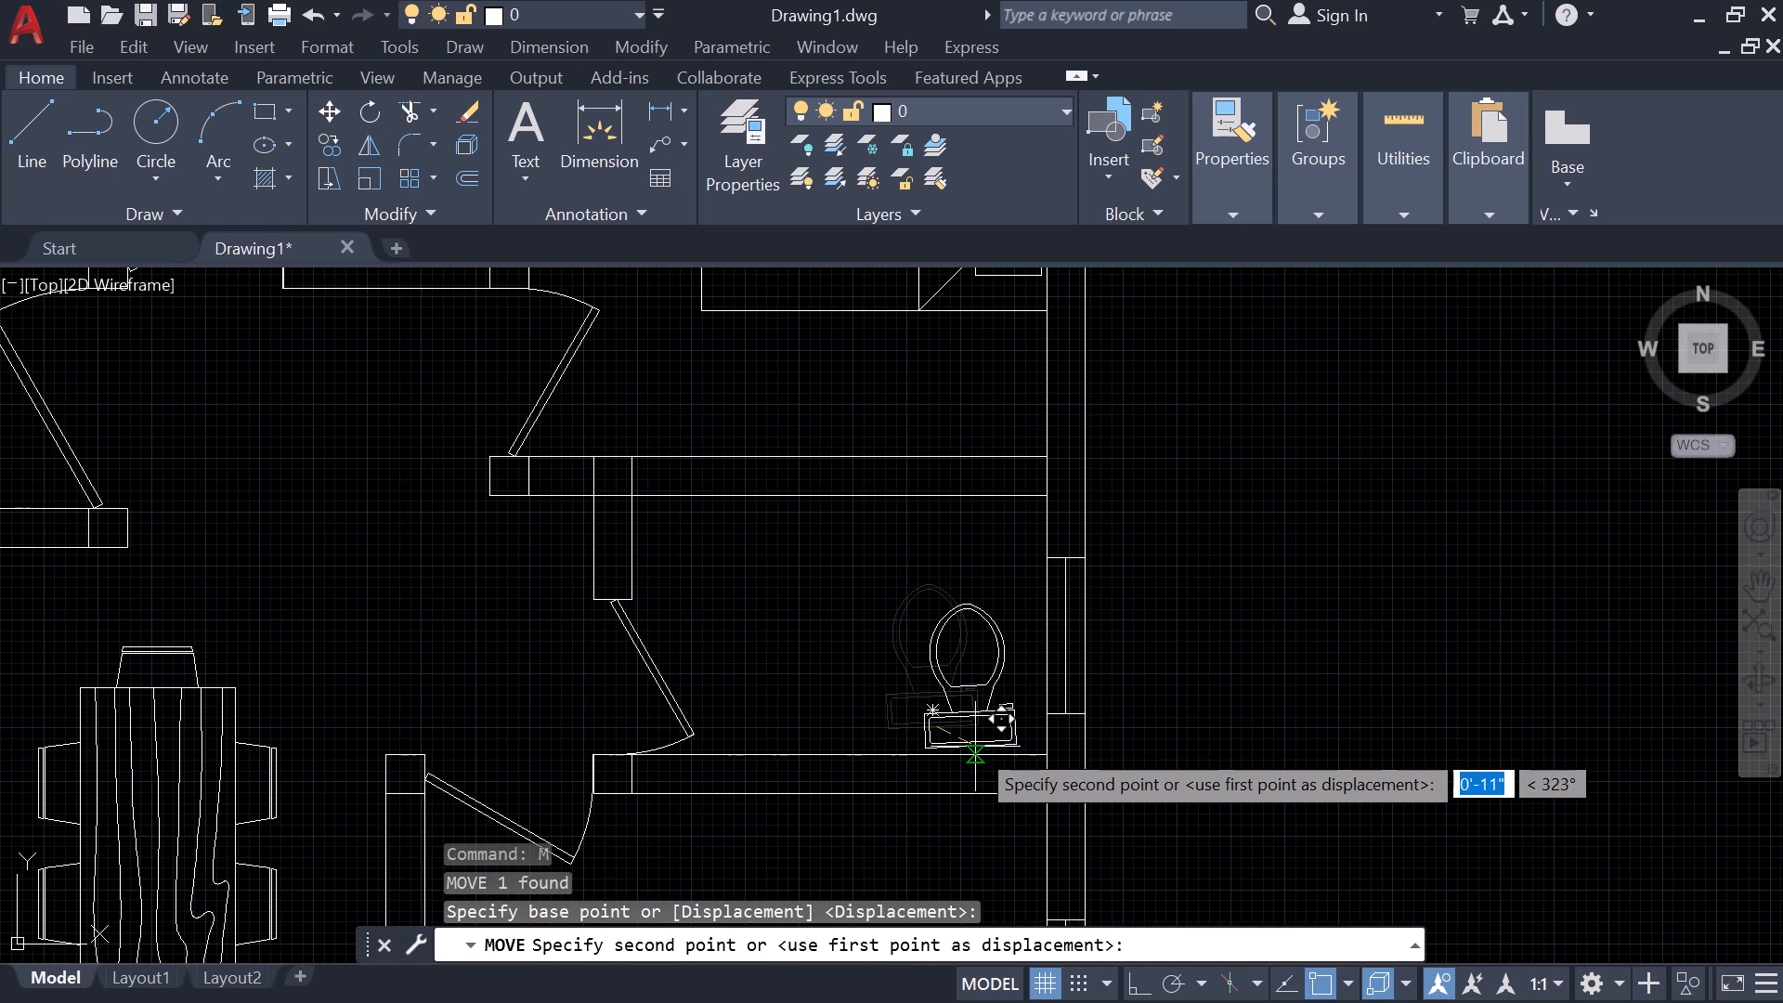
{"action": "scroll", "coordinate": [965, 733], "scroll_direction": "up", "scroll_amount": 2}
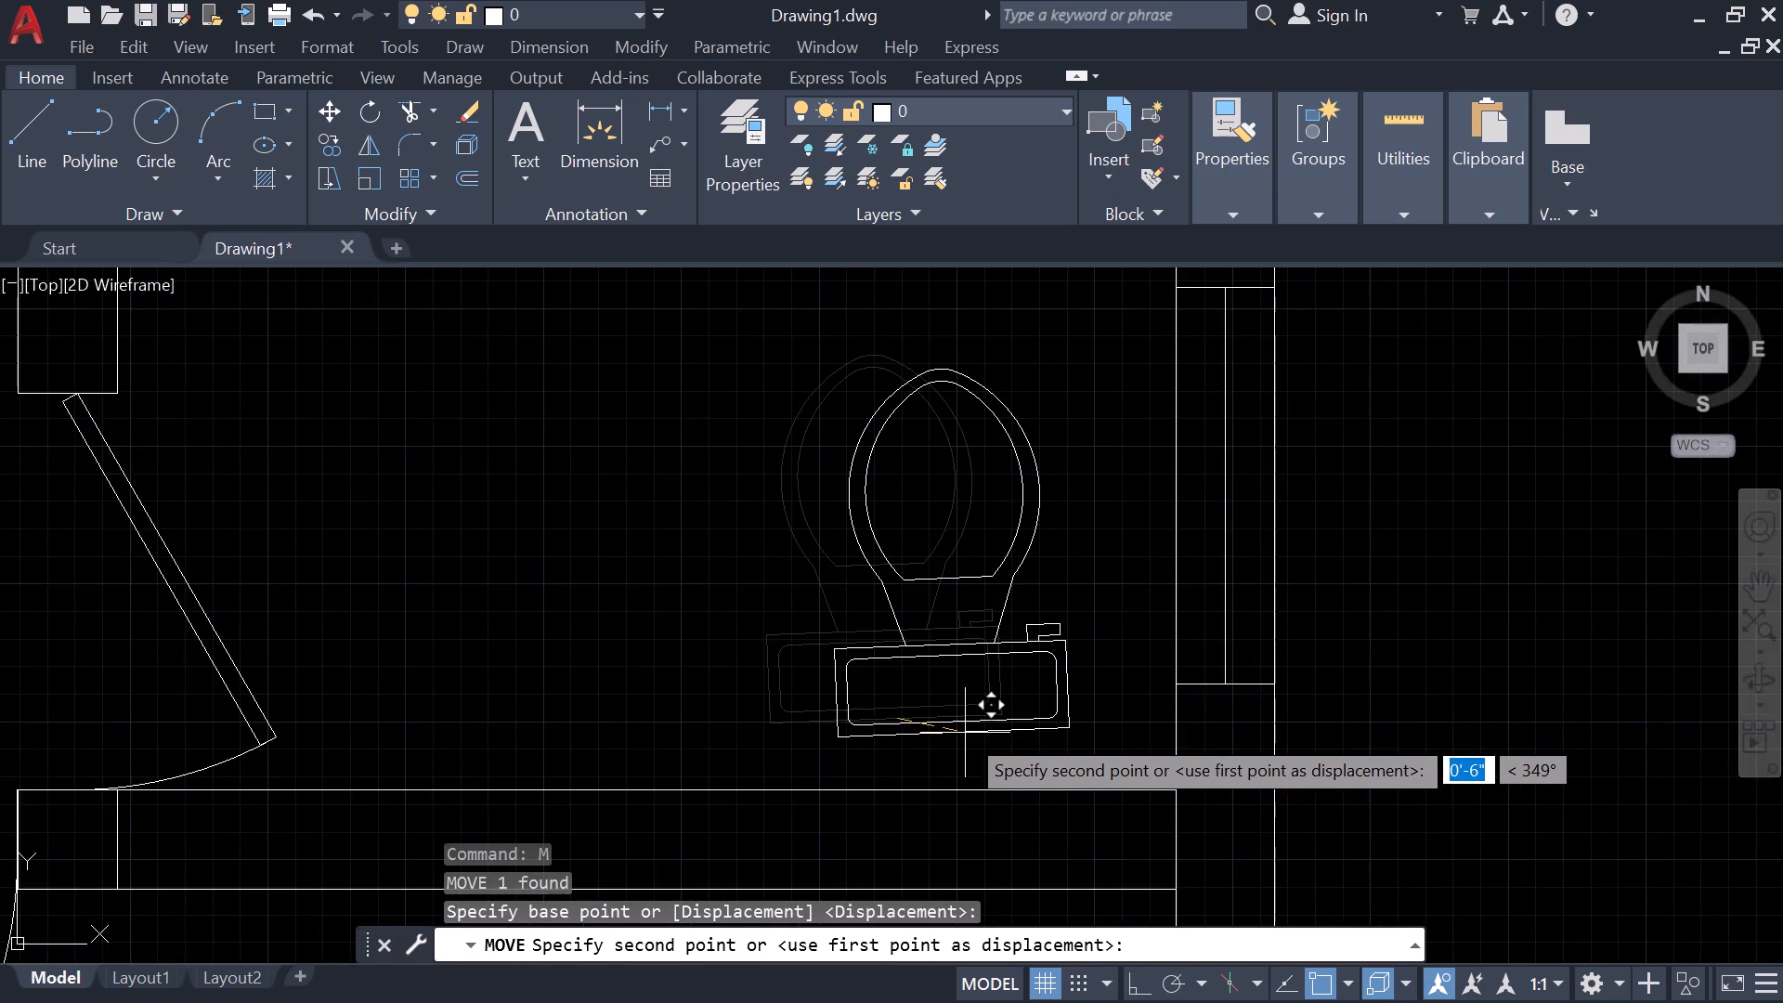
{"action": "scroll", "coordinate": [965, 733], "scroll_direction": "up", "scroll_amount": 3}
{"action": "left_click", "coordinate": [970, 770]}
Rotate the toilet slightly clockwise about its tank's centre to square the tank with the south wall.
{"action": "left_click_drag", "start_coordinate": [1062, 799], "coordinate": [1071, 803]}
{"action": "left_click", "coordinate": [989, 724]}
{"action": "type", "text": "ro"}
{"action": "key", "text": "Return"}
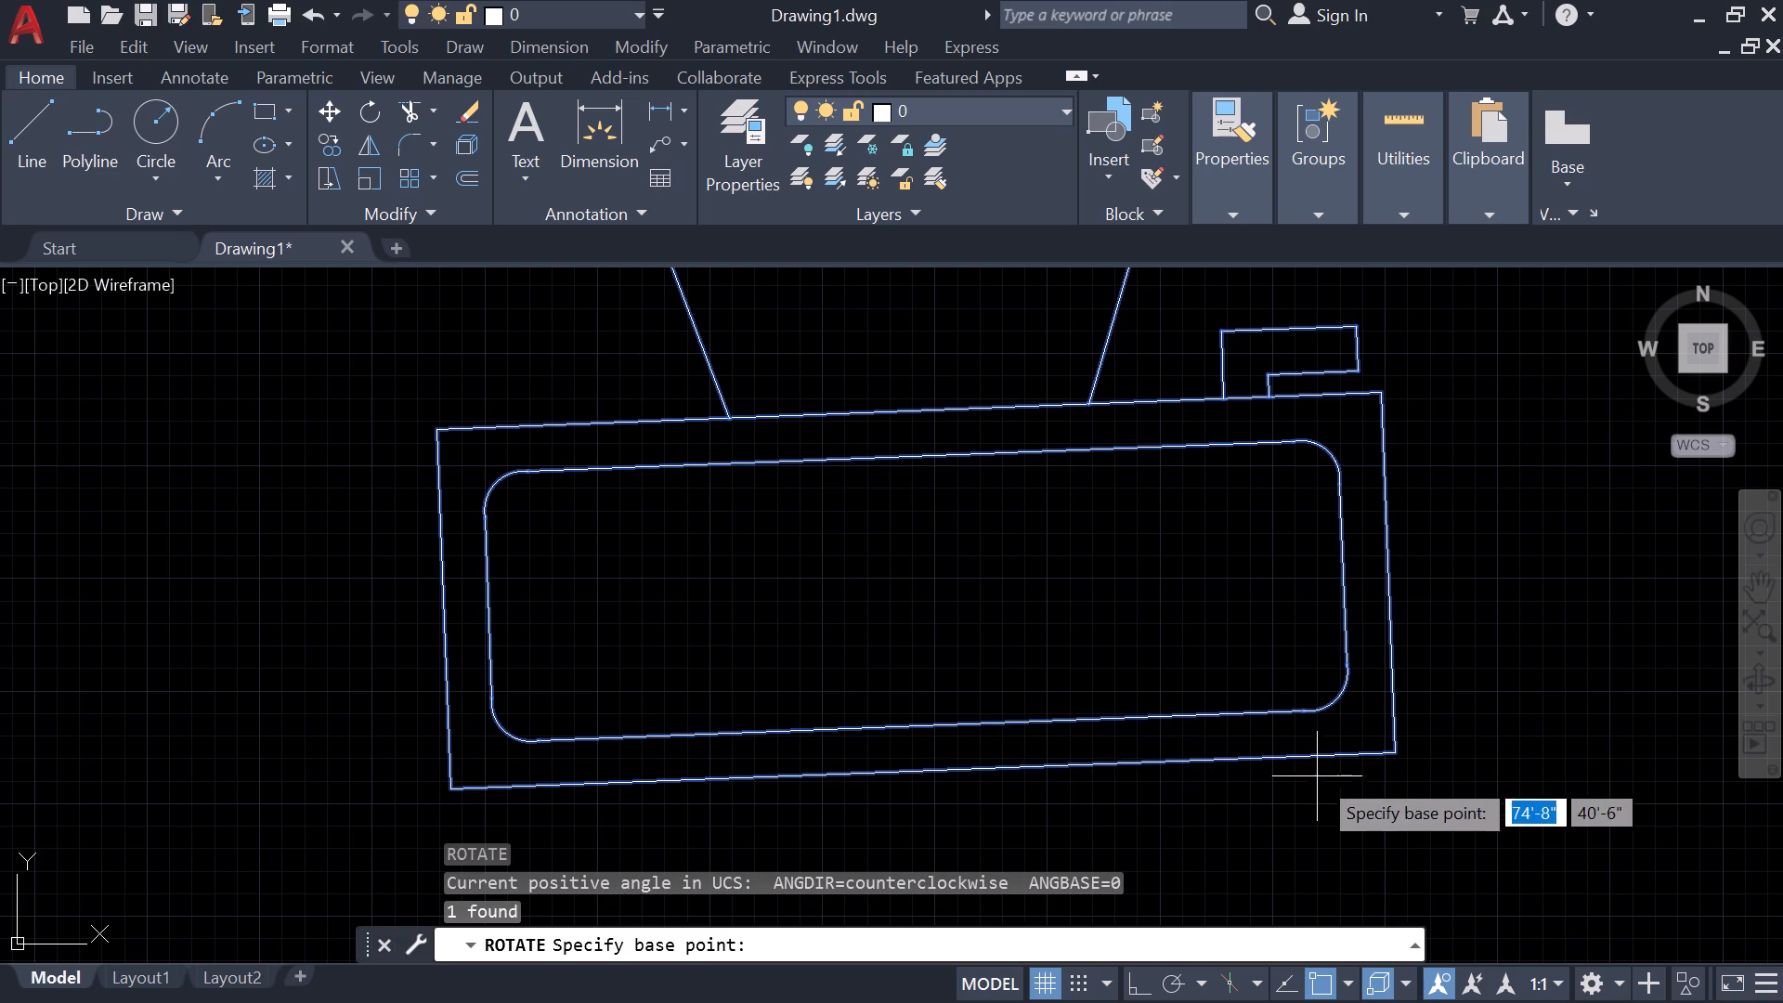
{"action": "left_click", "coordinate": [916, 593]}
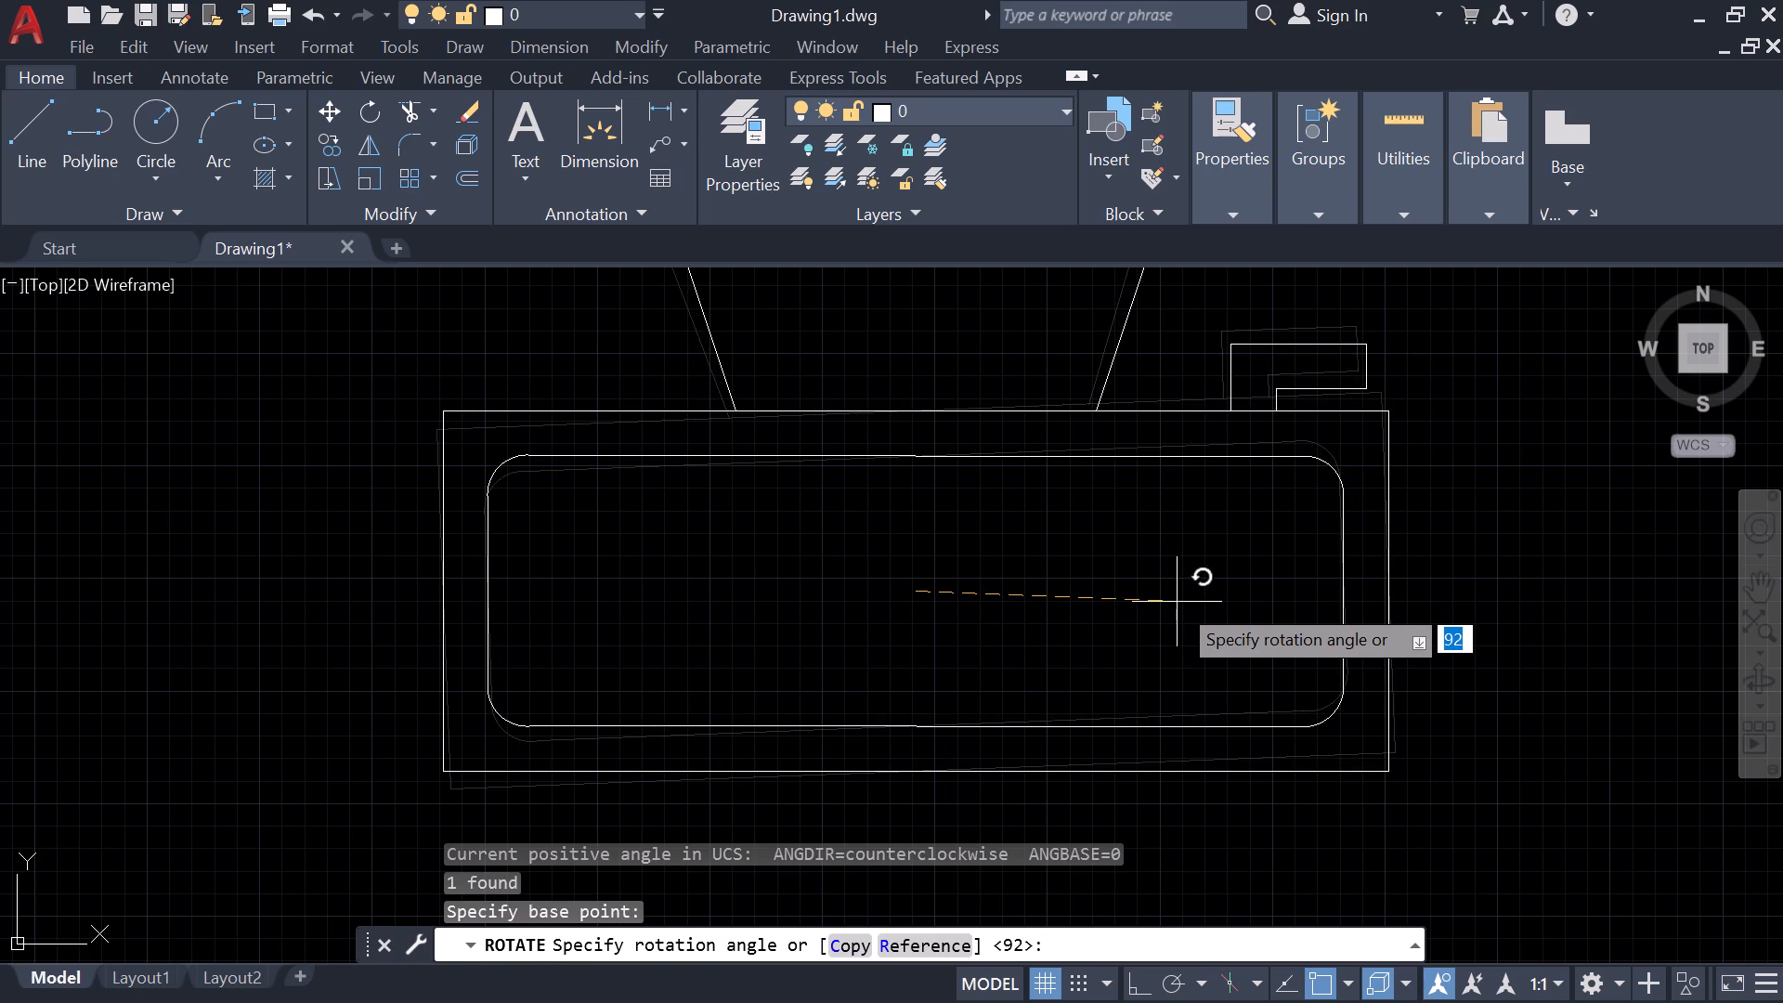
{"action": "key", "text": "shift+F8"}
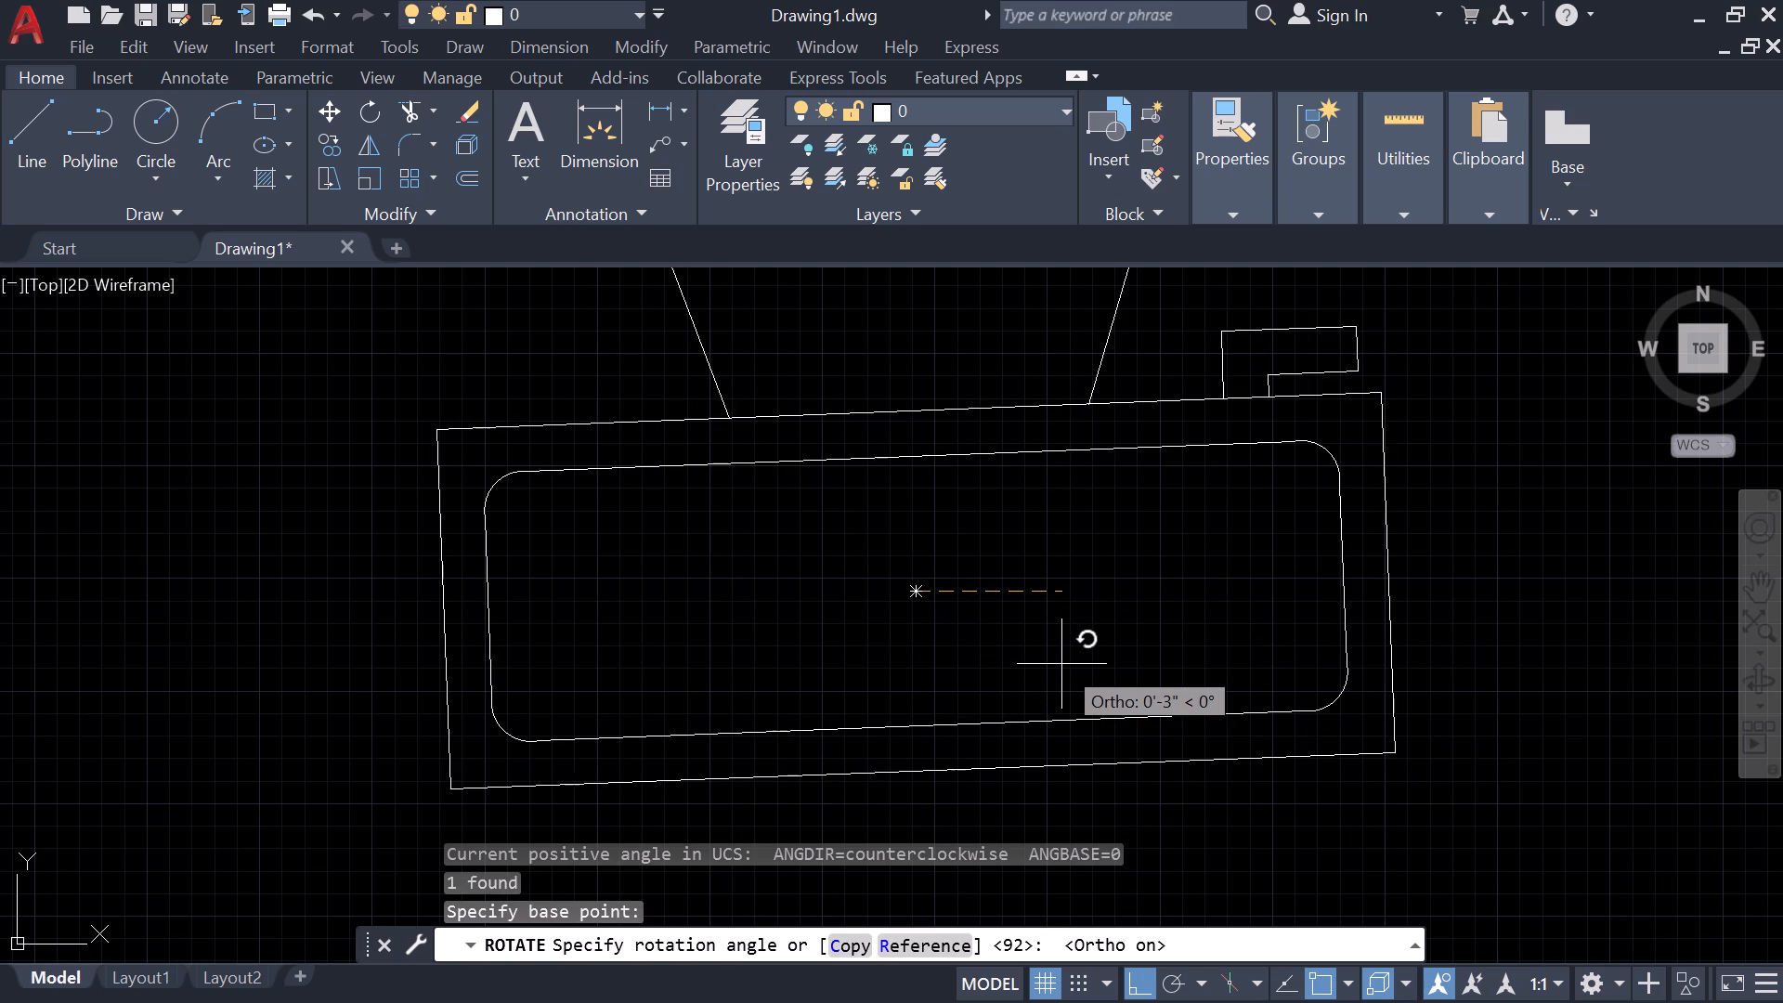
{"action": "key", "text": "shift+F8"}
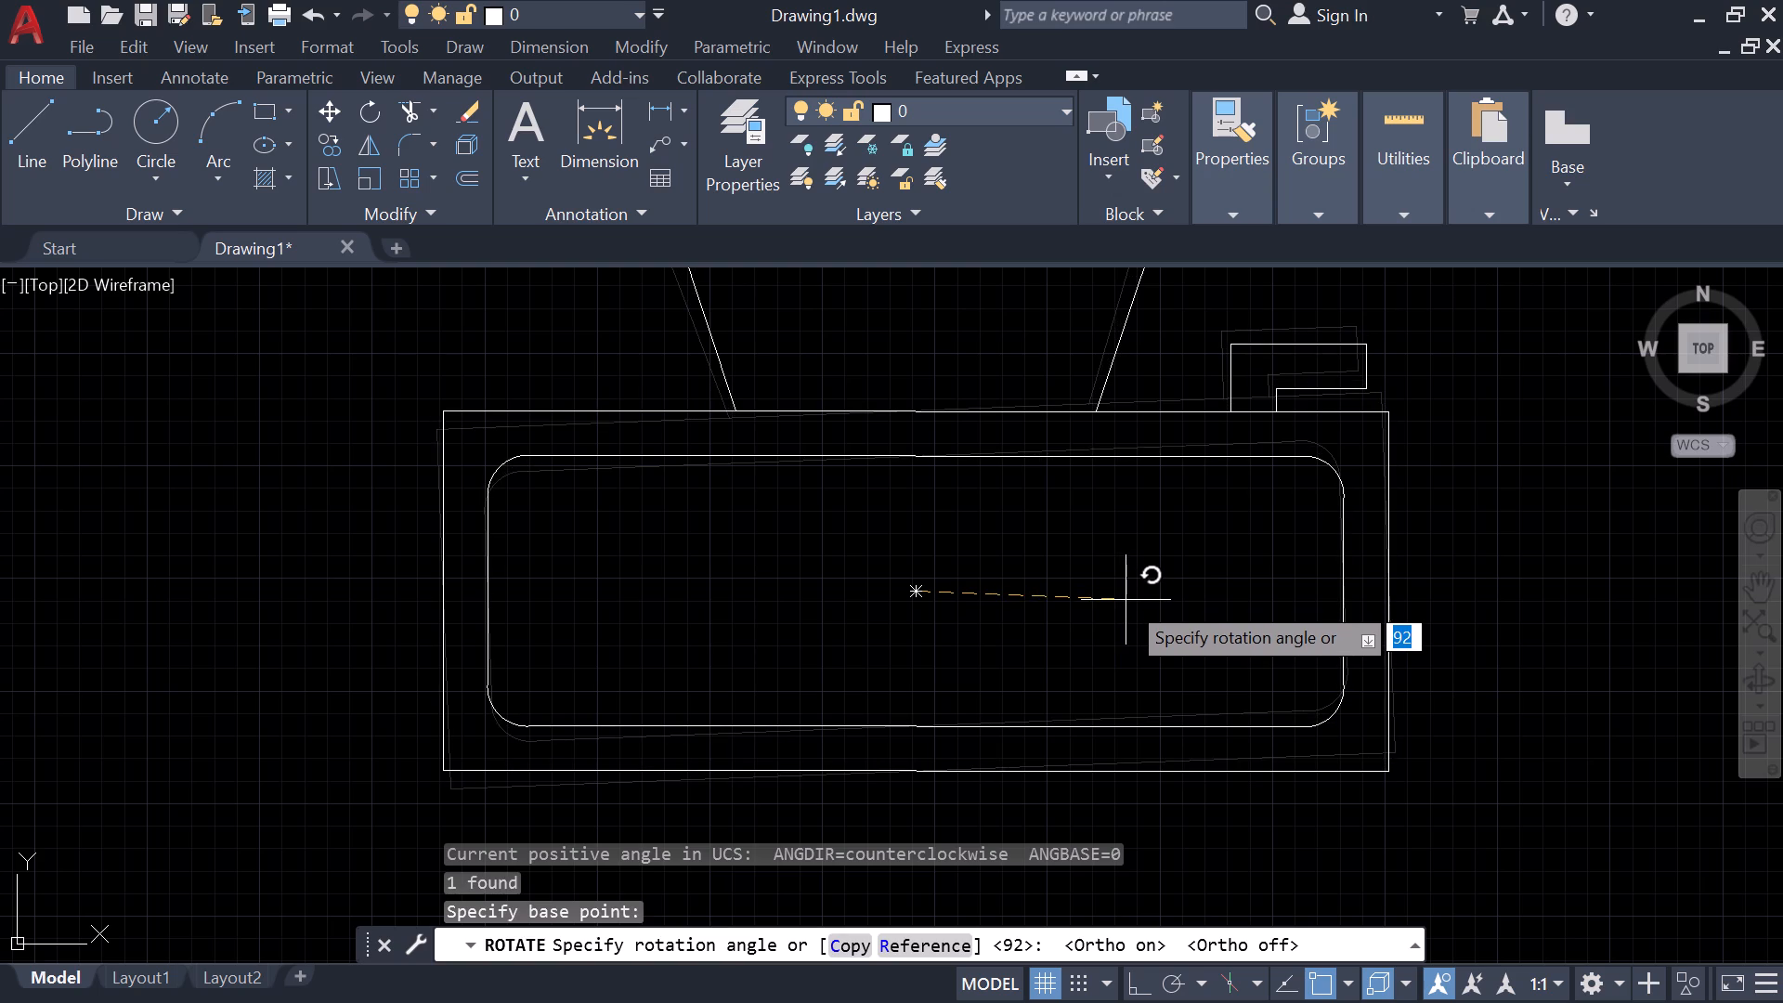
{"action": "left_click", "coordinate": [1126, 600]}
Move the toilet south so the back of its tank sits against the small bathroom's south wall.
{"action": "scroll", "coordinate": [1282, 720], "scroll_direction": "down", "scroll_amount": 3}
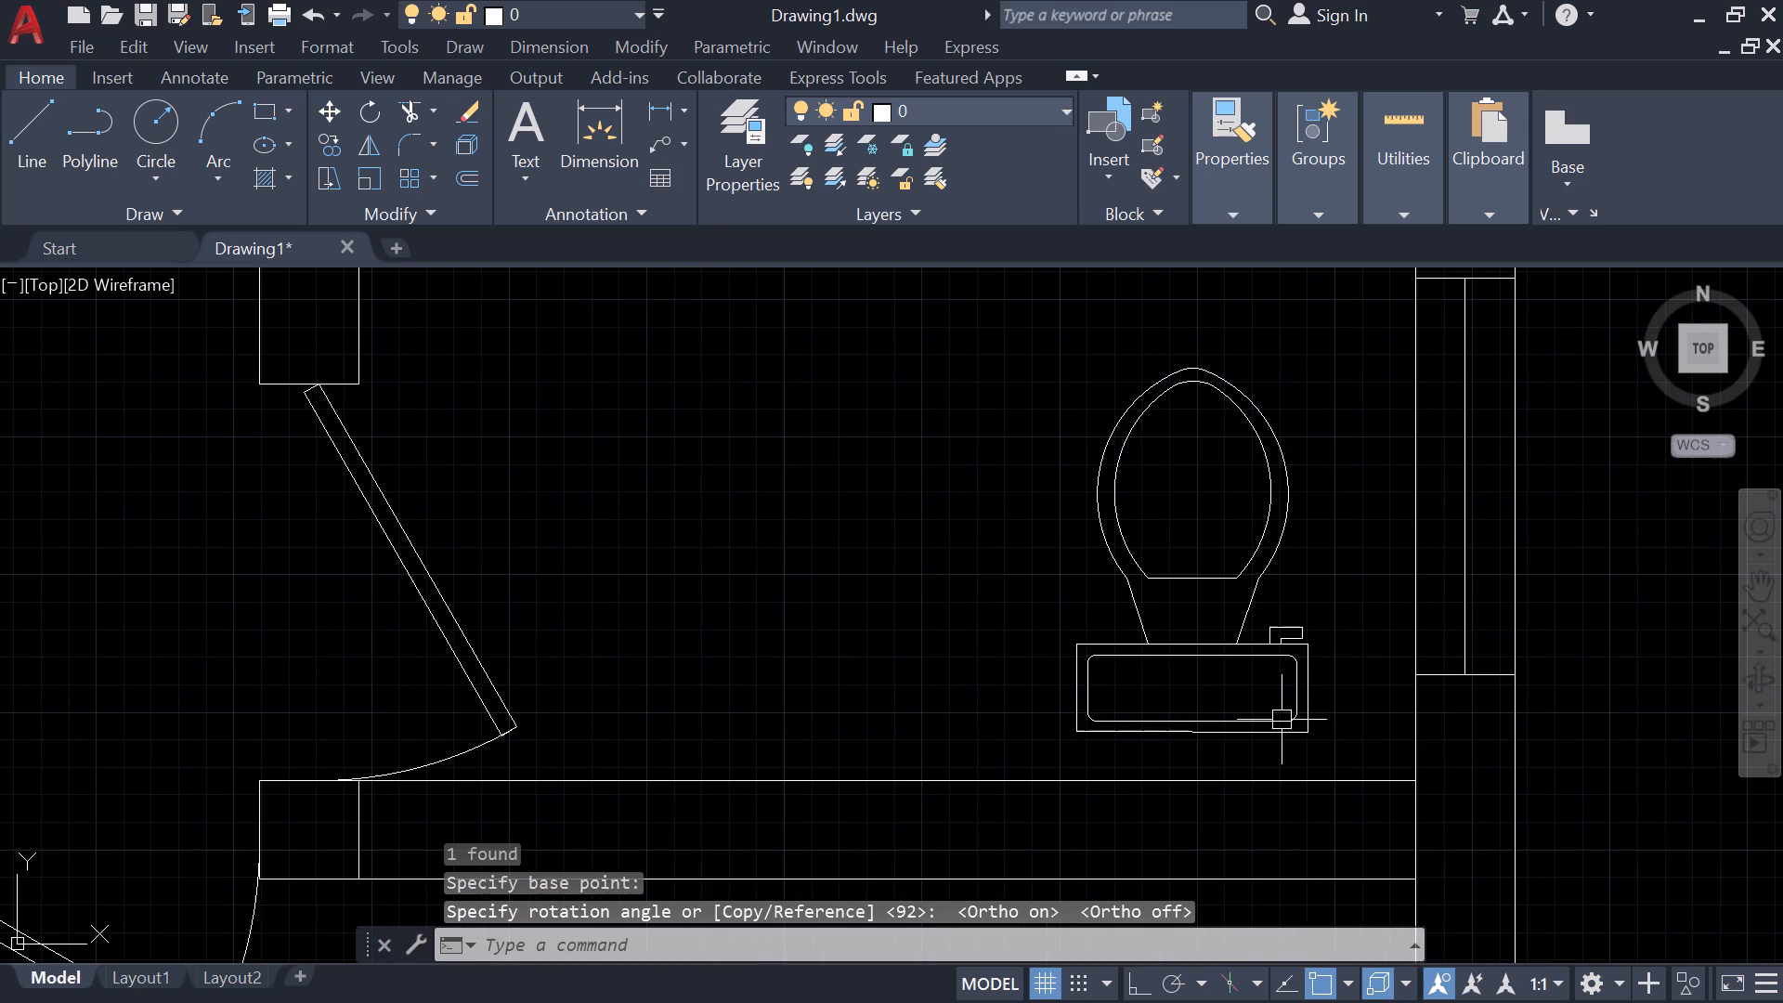
{"action": "left_click", "coordinate": [1334, 744]}
{"action": "left_click", "coordinate": [1197, 690]}
{"action": "key", "text": "comma"}
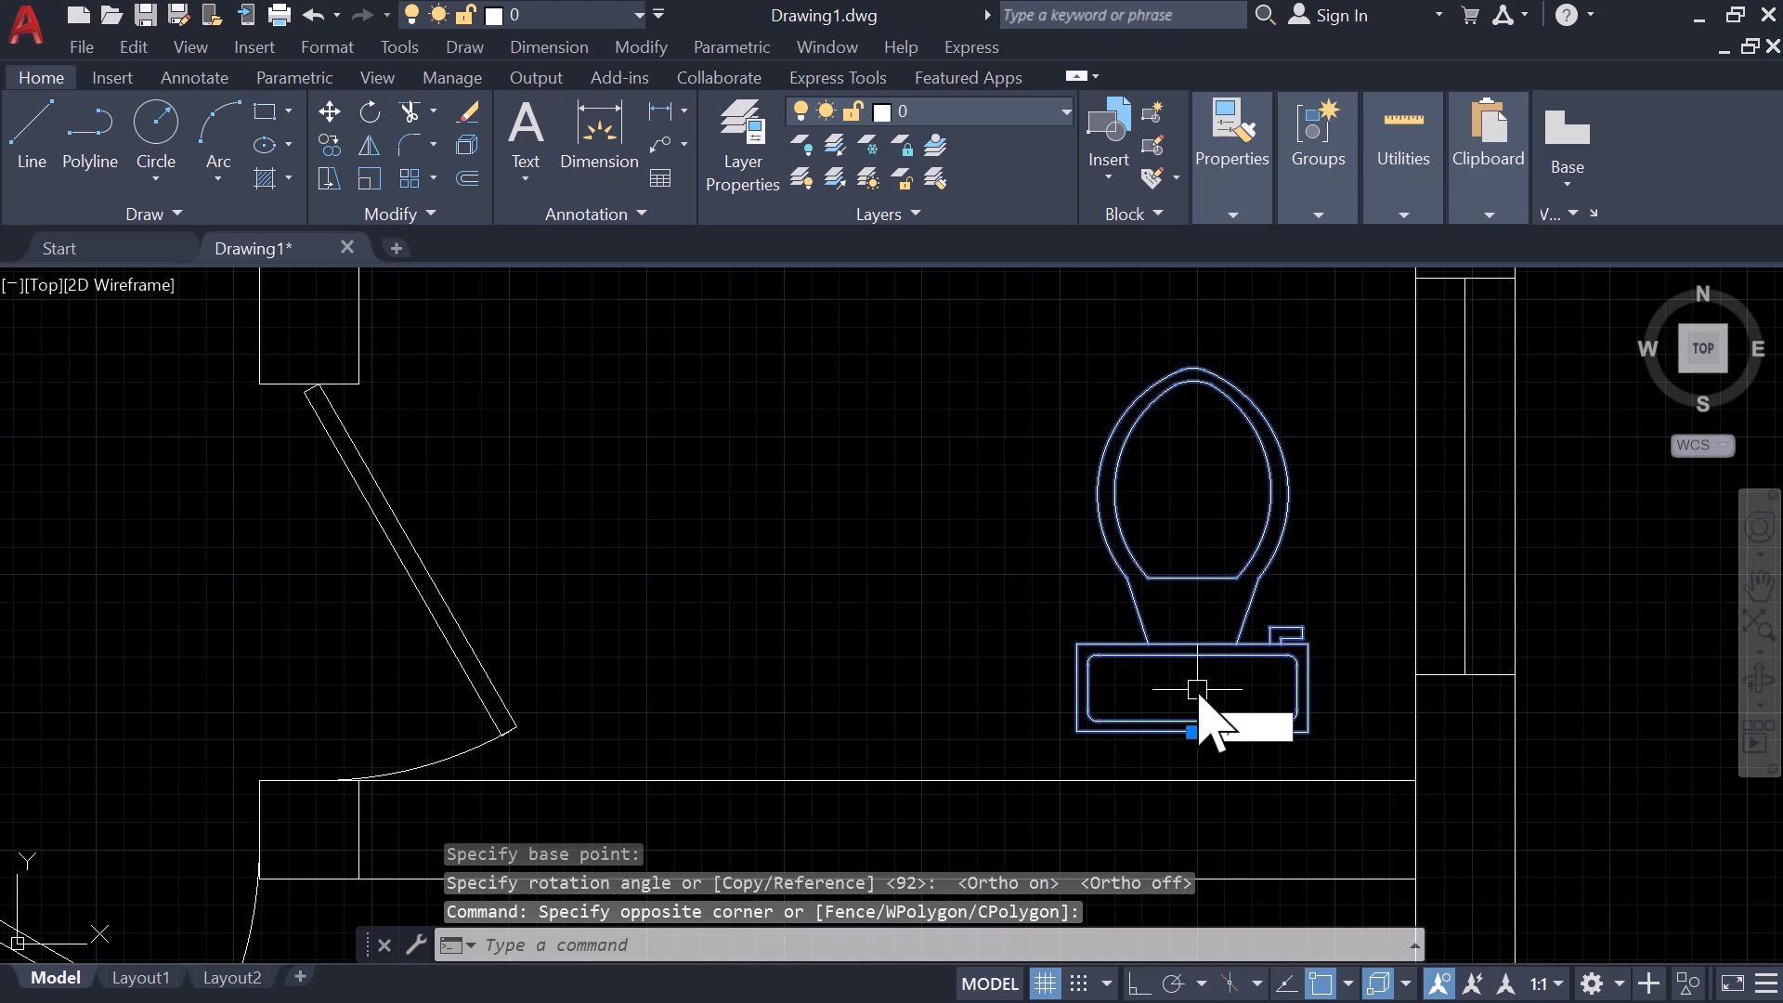
{"action": "key", "text": "BackSpace"}
{"action": "type", "text": "m"}
{"action": "key", "text": "space"}
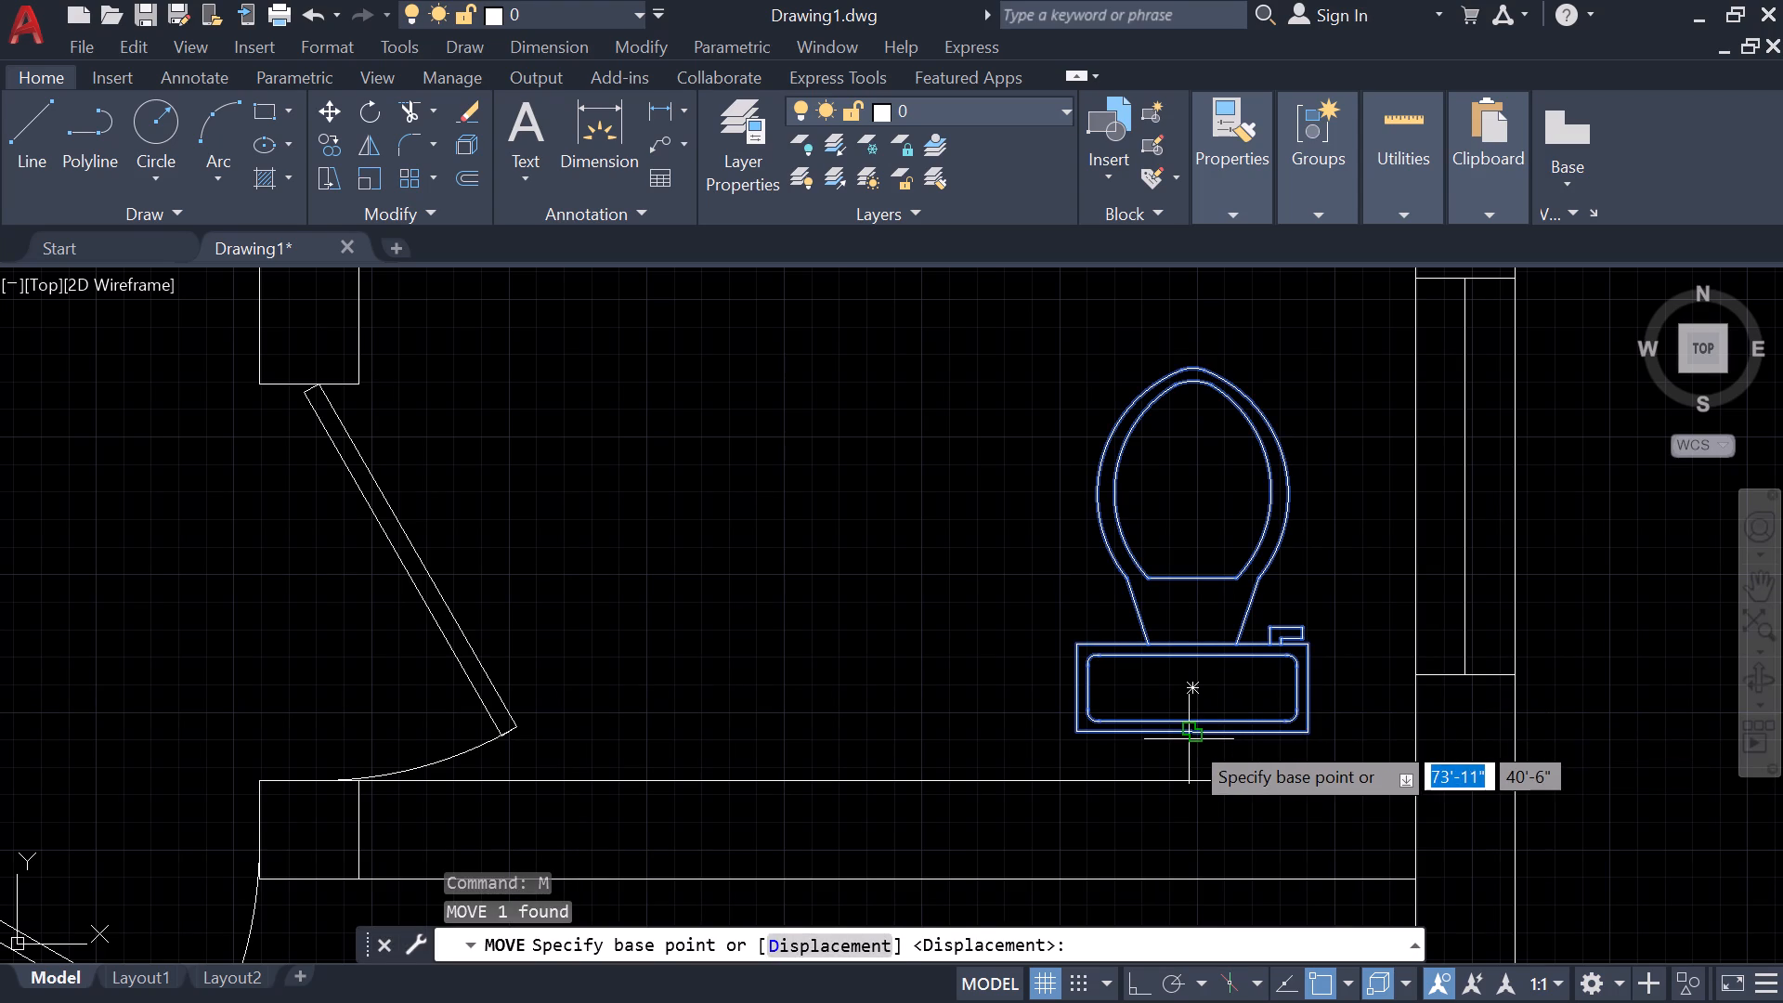
{"action": "left_click", "coordinate": [1191, 739]}
{"action": "left_click", "coordinate": [1199, 775]}
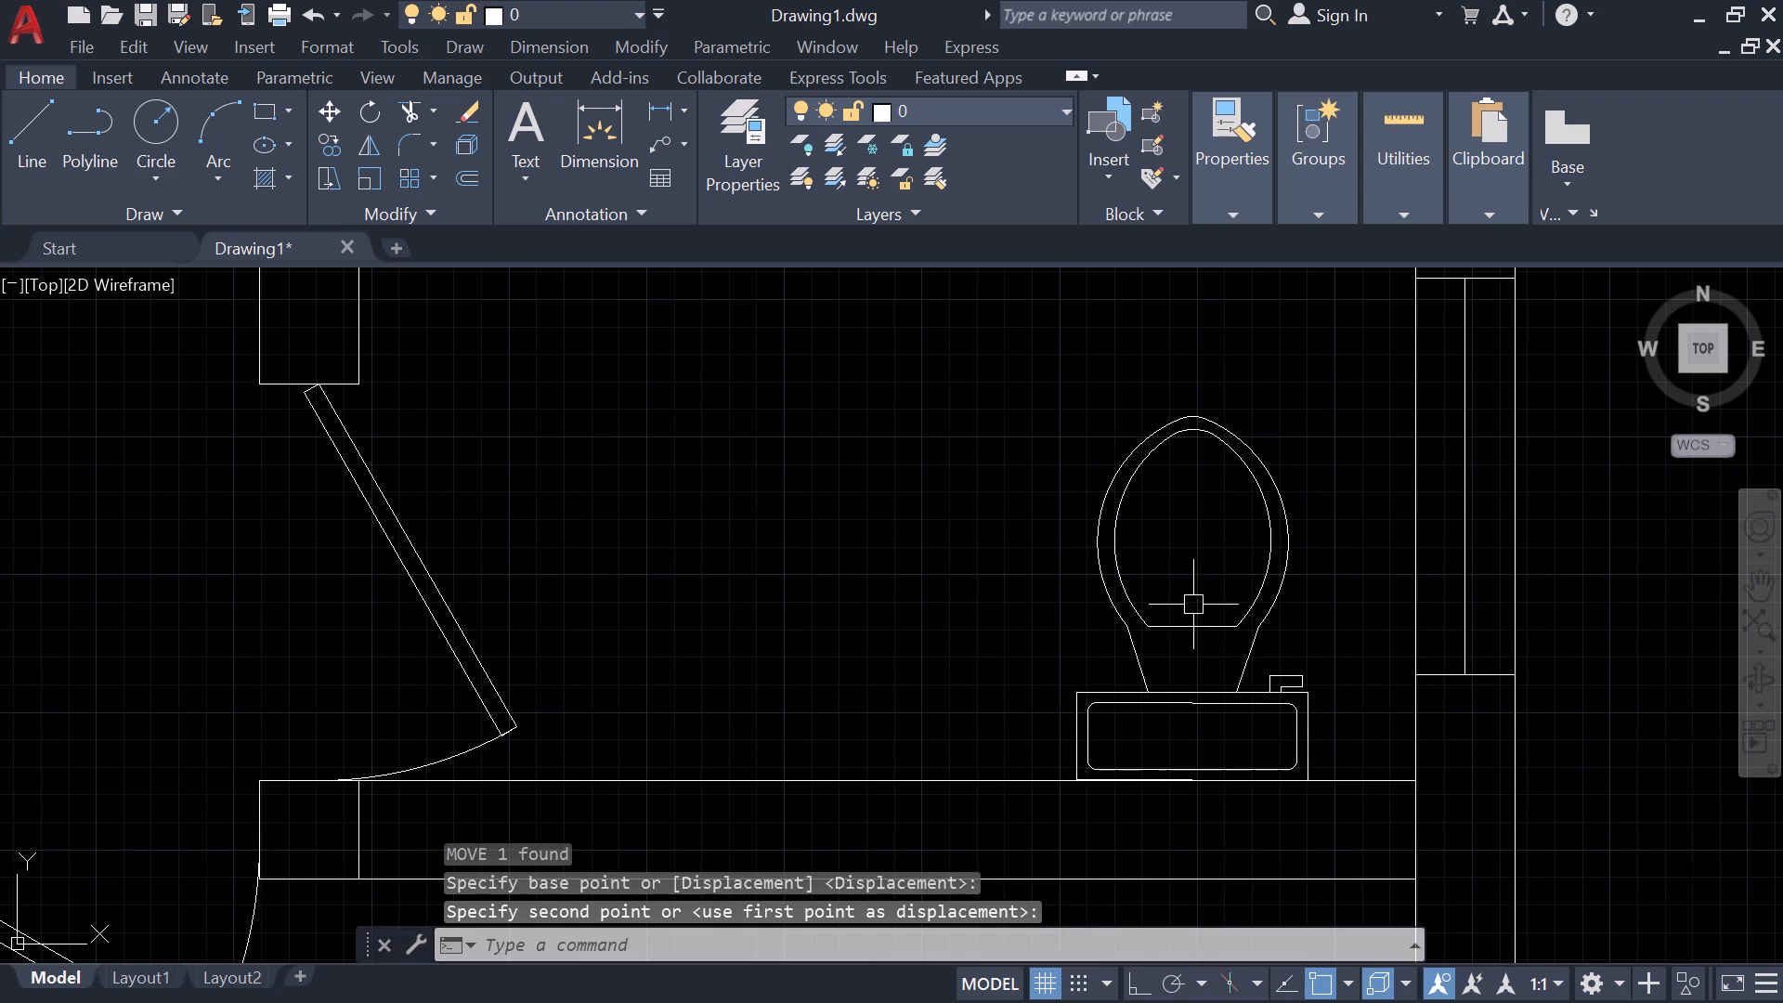
Move the sink and its faucet together from the northern bathroom into the small bathroom, placing them just east of its door.
{"action": "scroll", "coordinate": [1160, 567], "scroll_direction": "down", "scroll_amount": 2}
{"action": "middle_click_drag", "start_coordinate": [898, 540], "coordinate": [972, 704]}
{"action": "scroll", "coordinate": [962, 705], "scroll_direction": "down", "scroll_amount": 2}
{"action": "scroll", "coordinate": [781, 486], "scroll_direction": "up", "scroll_amount": 2}
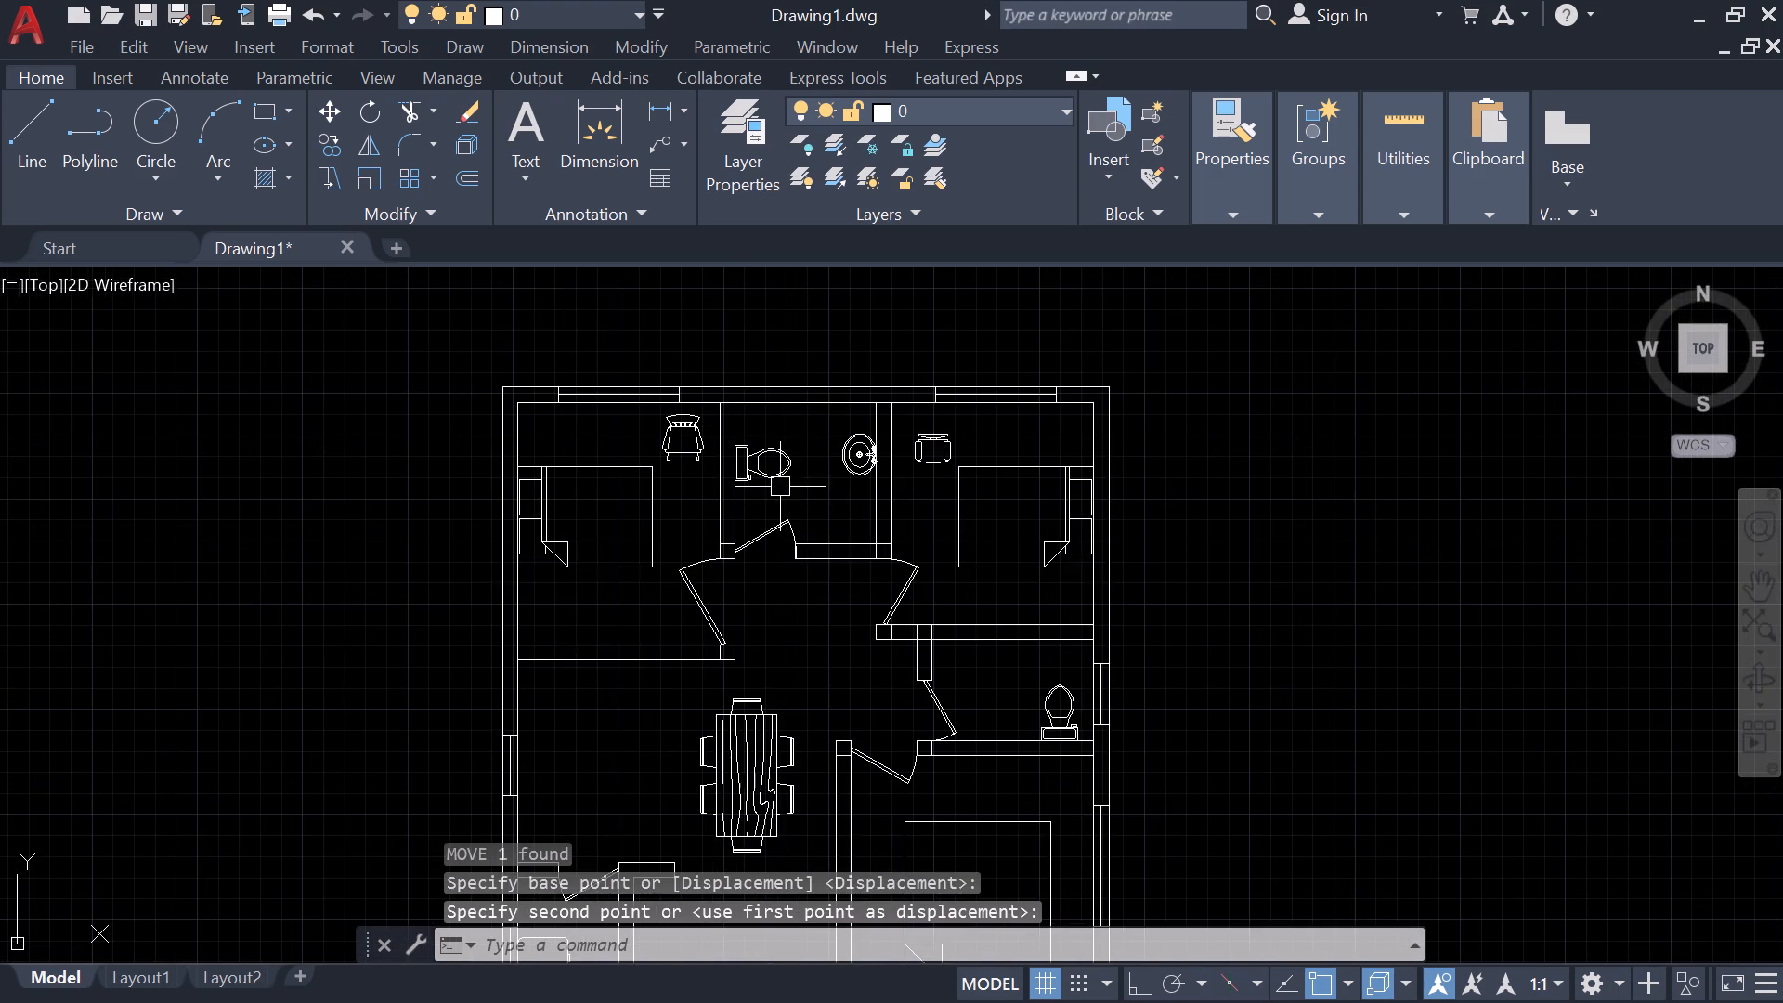
{"action": "scroll", "coordinate": [780, 486], "scroll_direction": "up", "scroll_amount": 2}
{"action": "left_click_drag", "start_coordinate": [1263, 516], "coordinate": [1290, 494]}
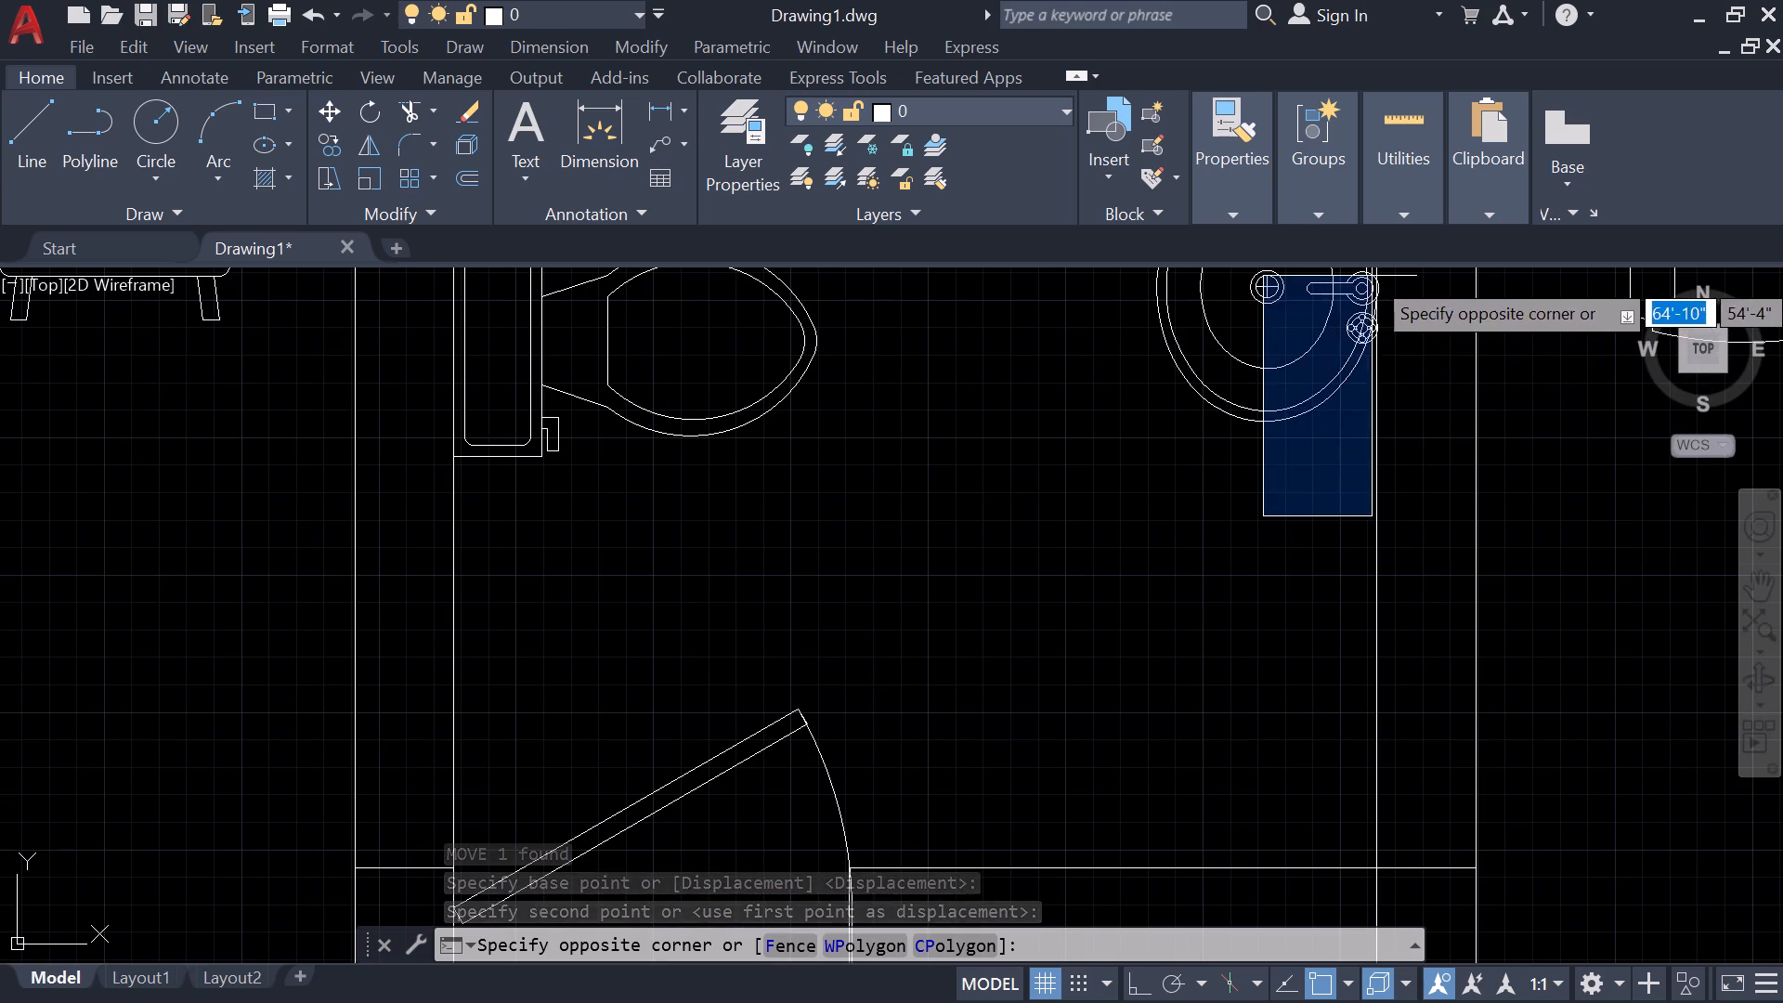
{"action": "left_click", "coordinate": [1374, 276]}
{"action": "left_click", "coordinate": [1072, 439]}
{"action": "middle_click_drag", "start_coordinate": [1048, 551], "coordinate": [1017, 656]}
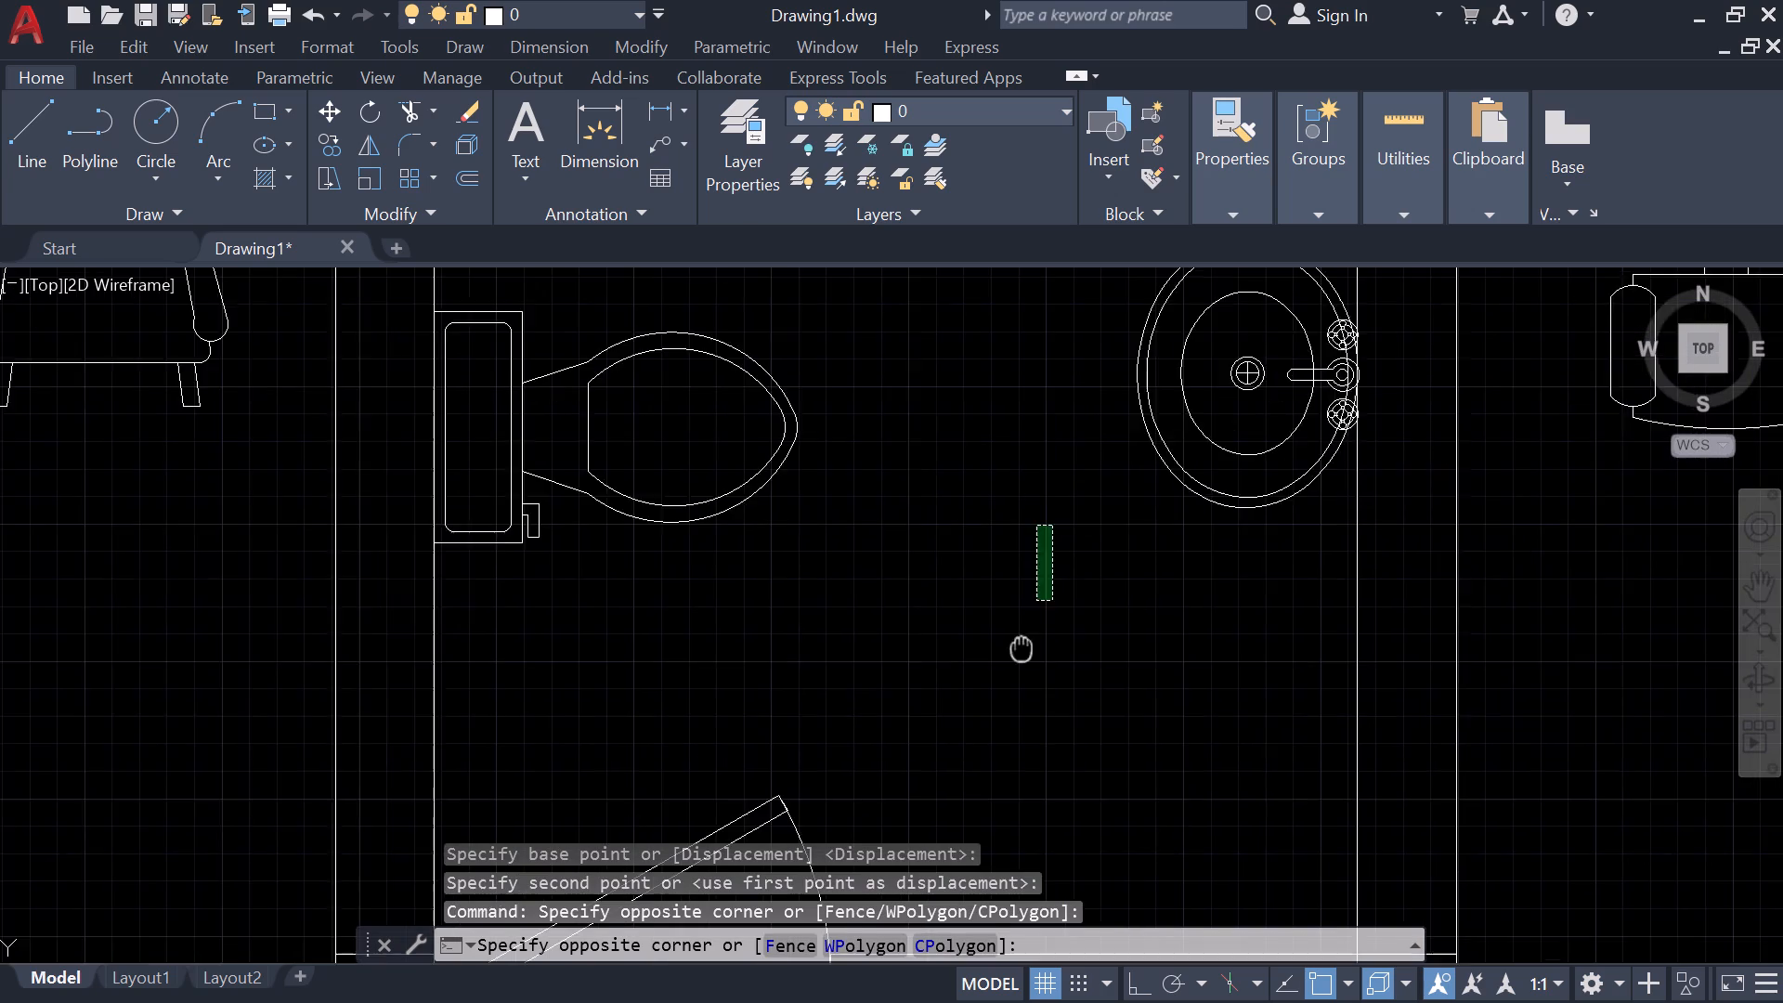
{"action": "middle_click_drag", "start_coordinate": [1017, 656], "coordinate": [1009, 675]}
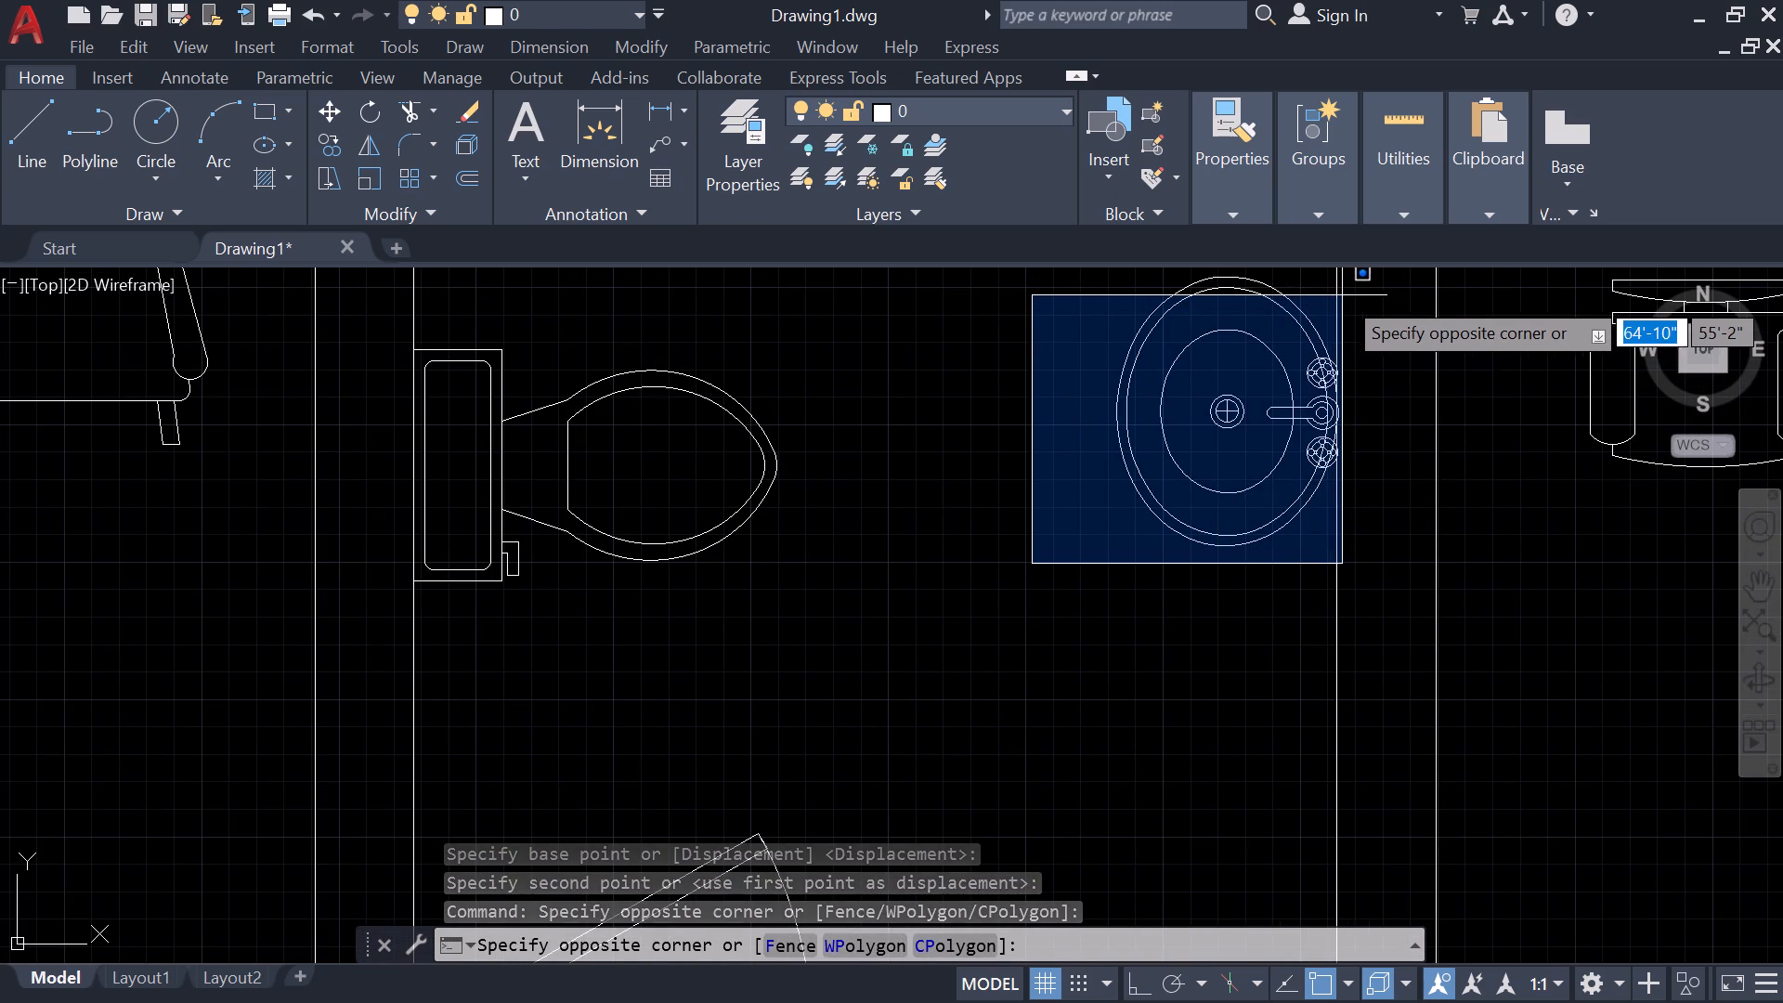
{"action": "left_click", "coordinate": [1340, 278]}
{"action": "left_click", "coordinate": [972, 313]}
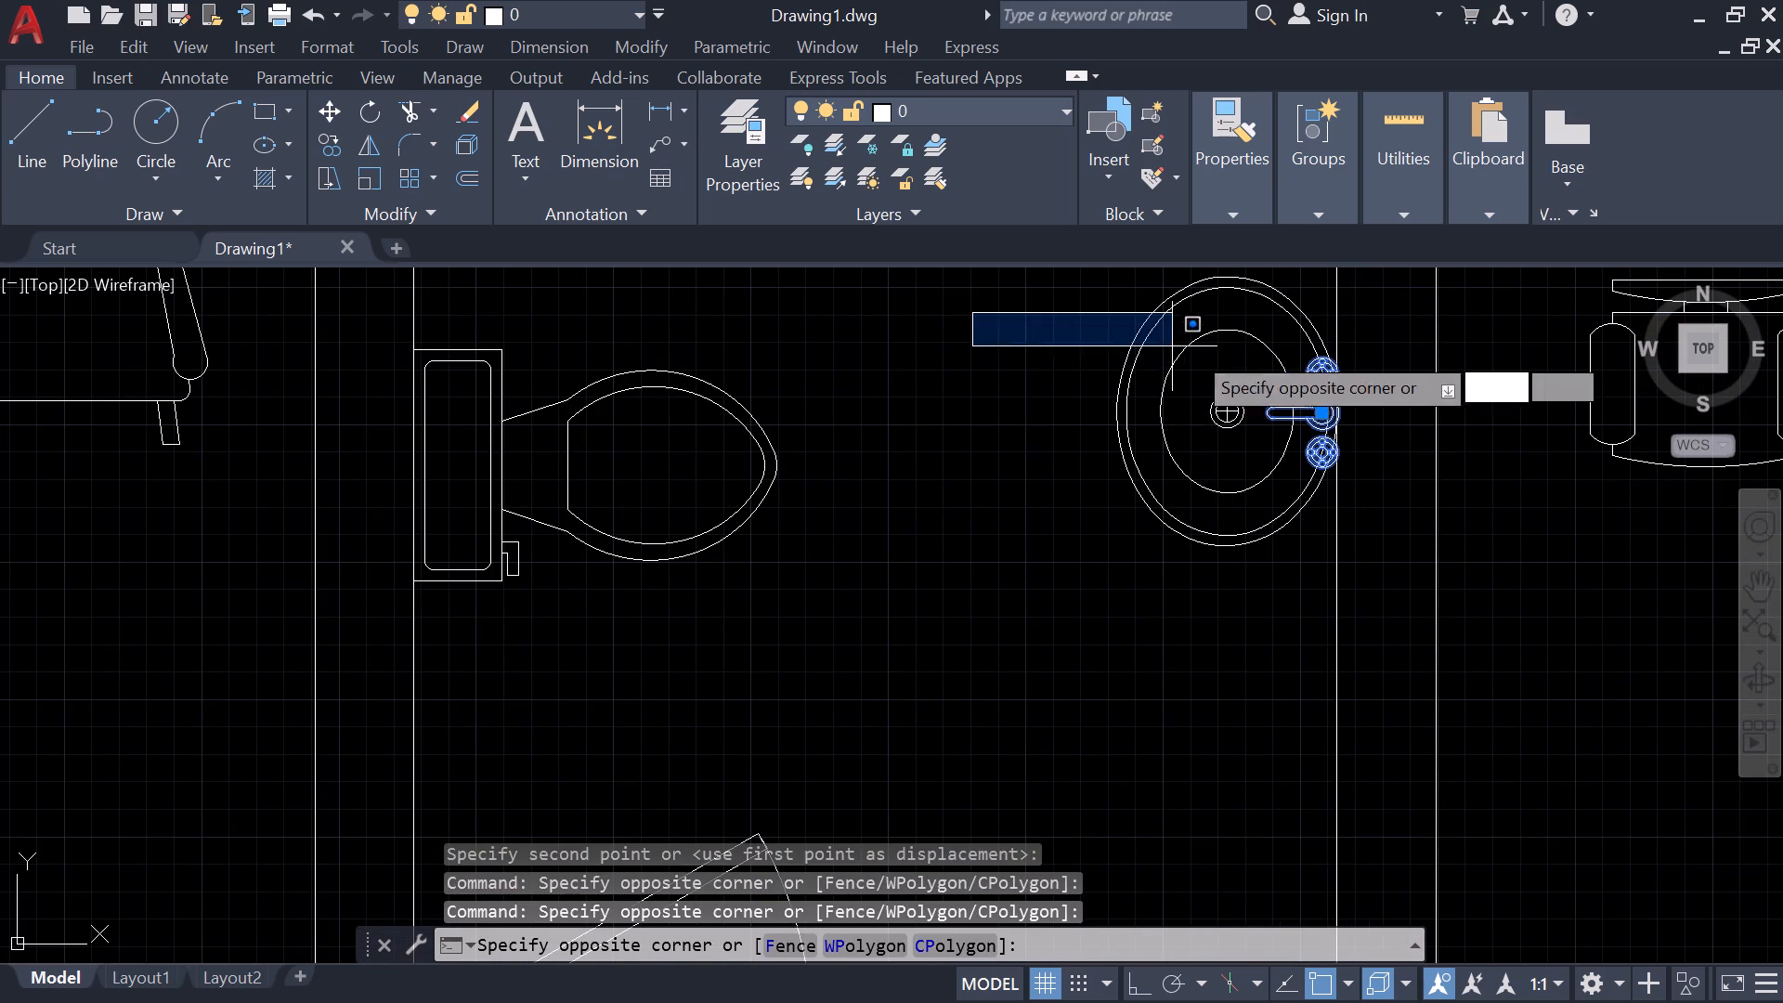
{"action": "left_click", "coordinate": [1537, 550]}
{"action": "middle_click_drag", "start_coordinate": [1107, 296], "coordinate": [802, 540]}
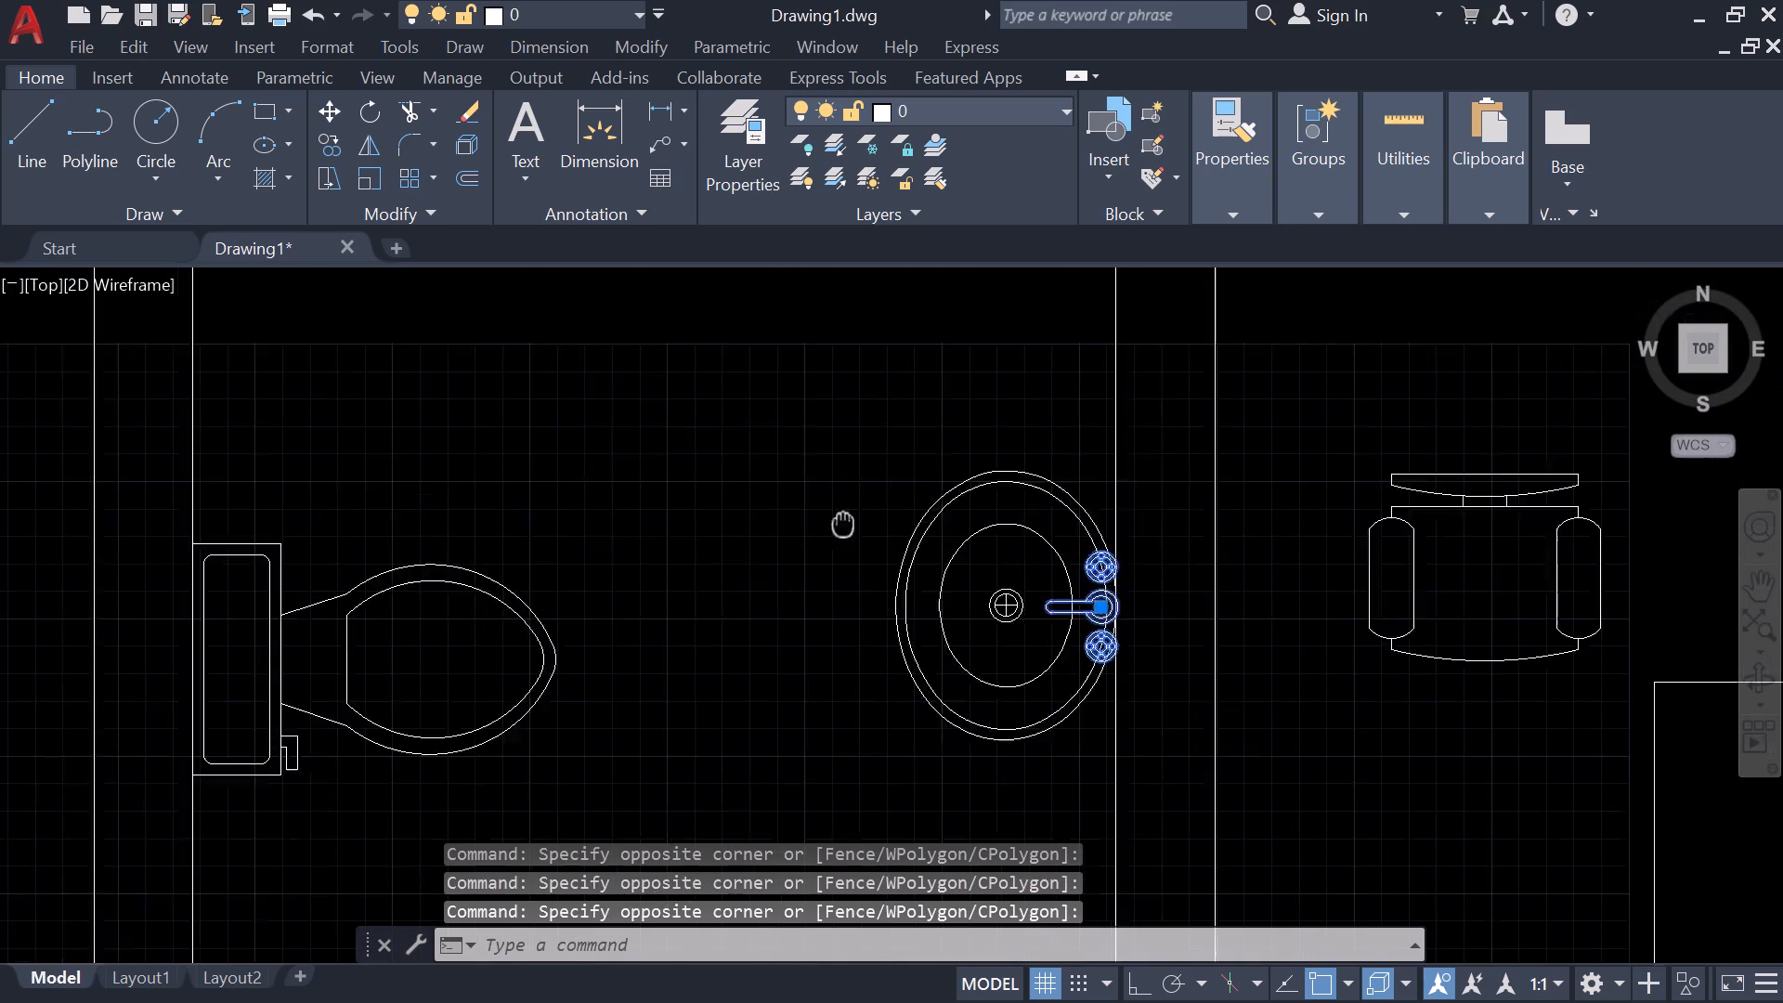
{"action": "middle_click_drag", "start_coordinate": [802, 540], "coordinate": [794, 540]}
{"action": "left_click_drag", "start_coordinate": [774, 442], "coordinate": [944, 619]}
{"action": "left_click_drag", "start_coordinate": [738, 386], "coordinate": [1056, 720]}
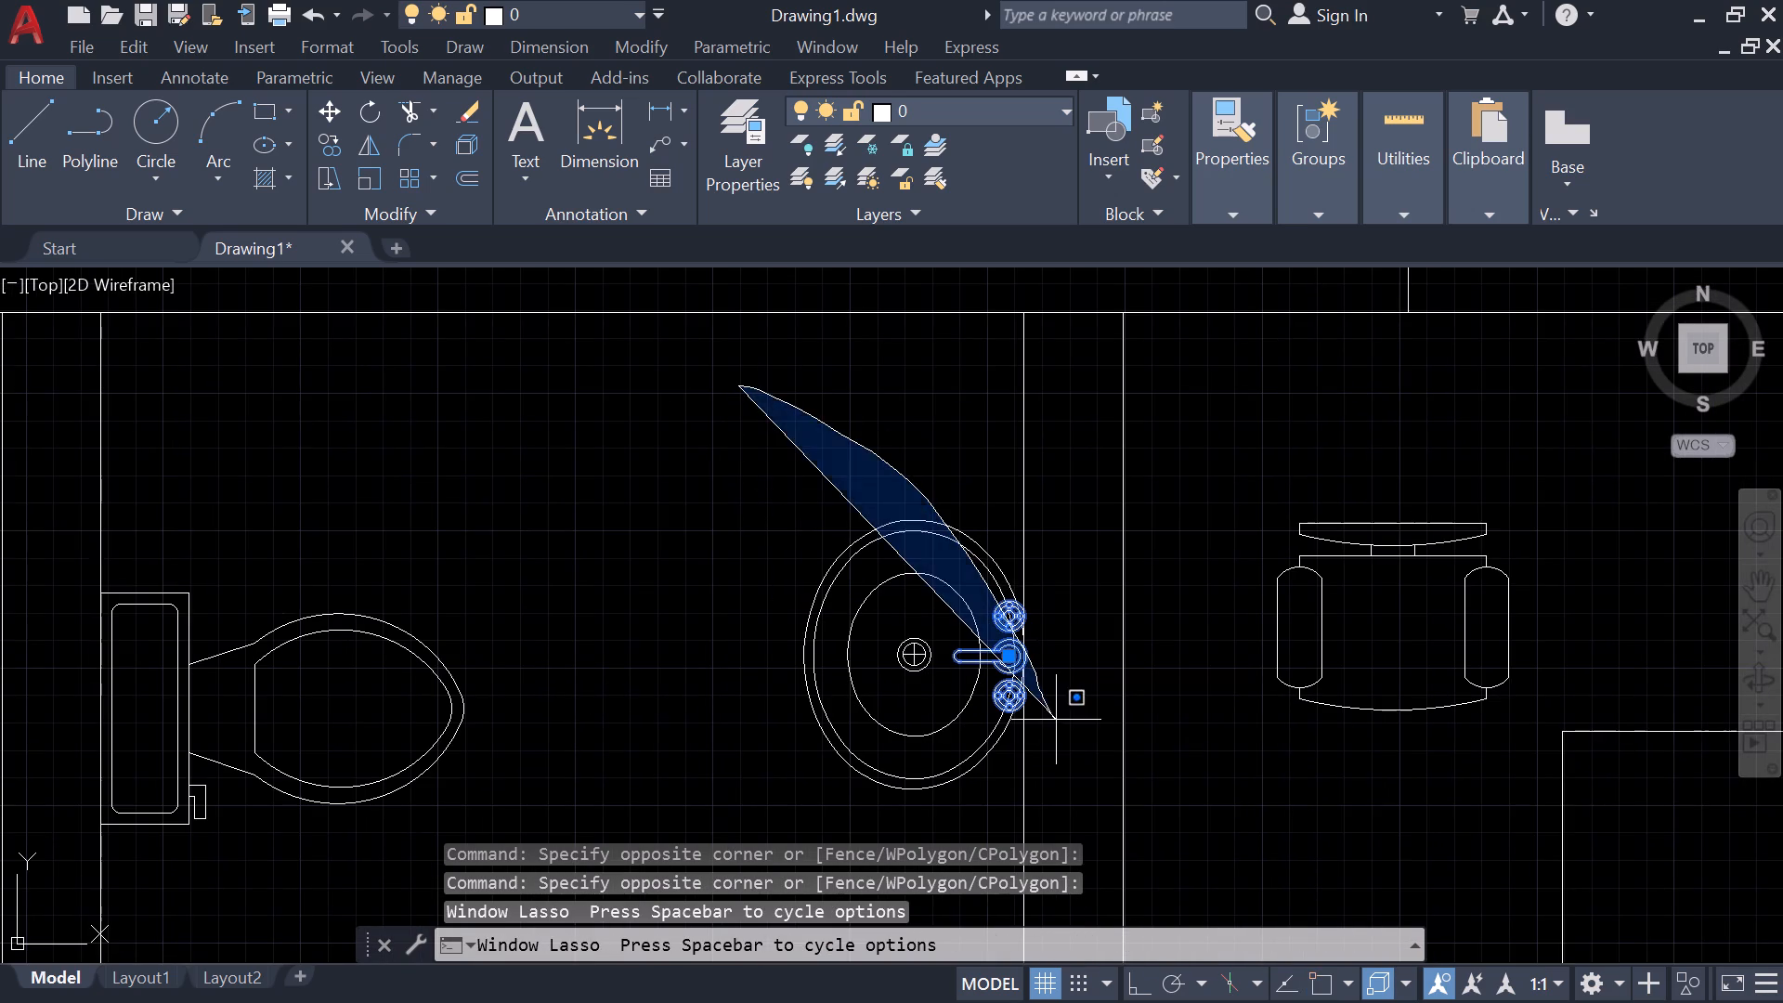
{"action": "left_click_drag", "start_coordinate": [1056, 720], "coordinate": [851, 877]}
{"action": "left_click", "coordinate": [726, 453]}
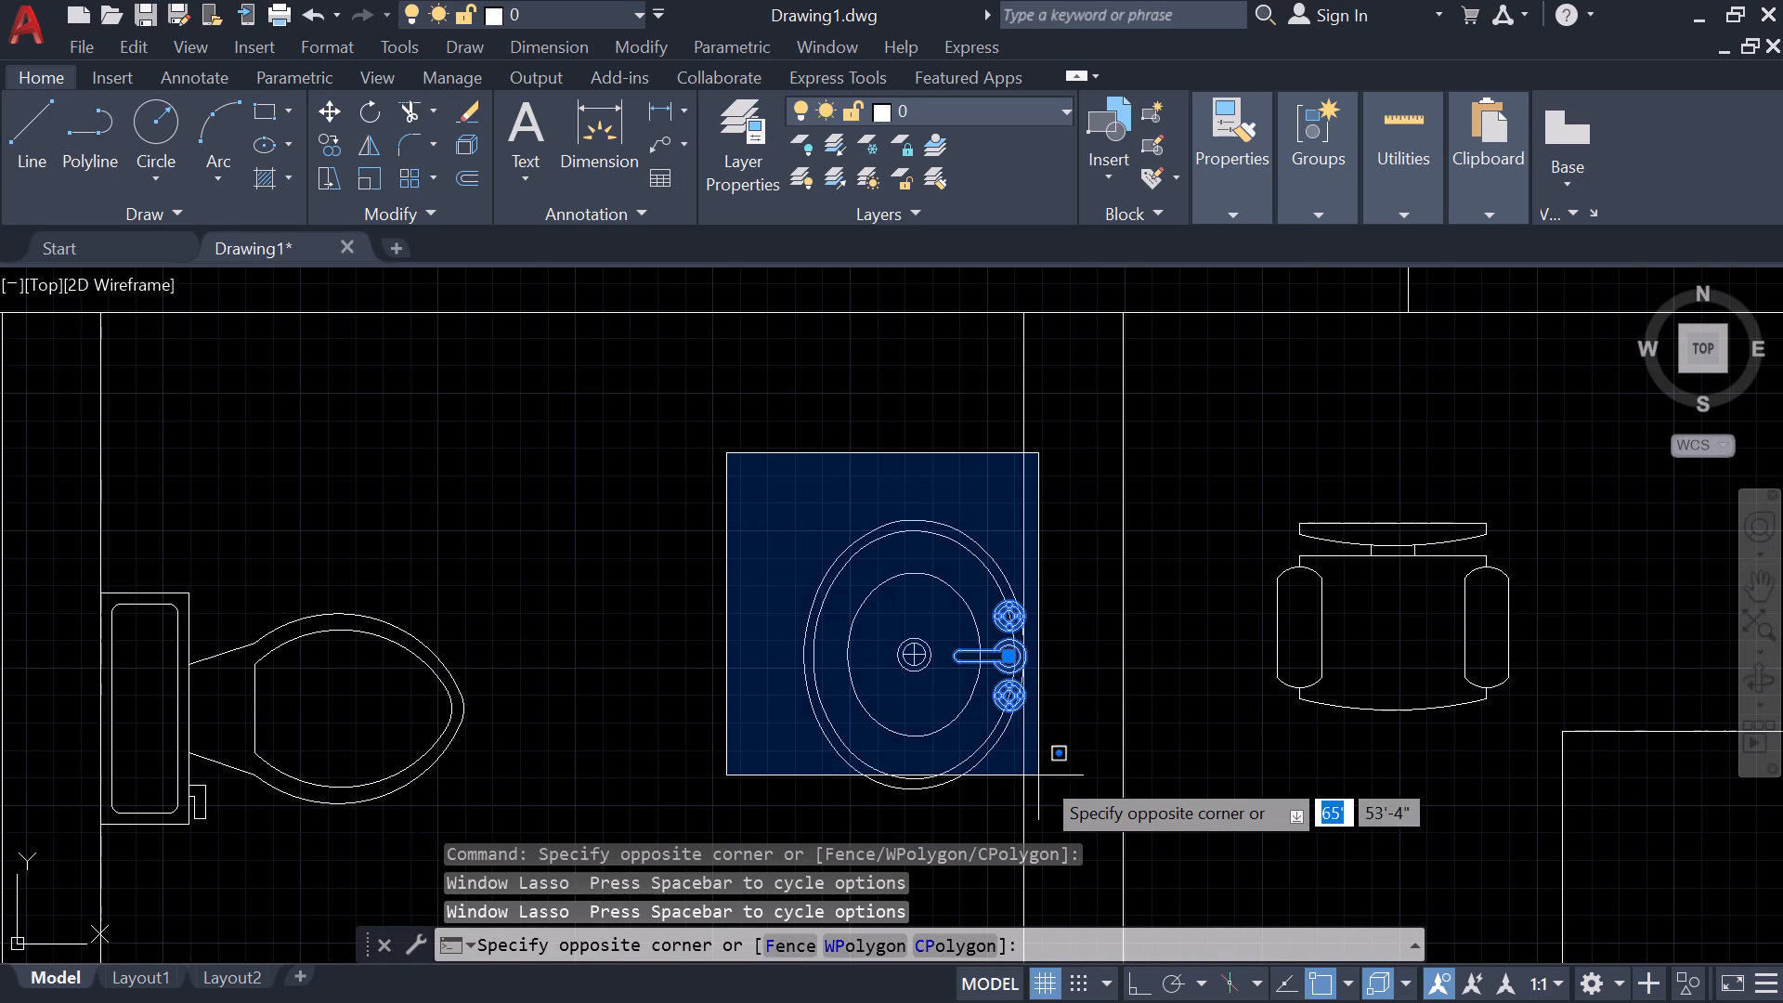
{"action": "left_click", "coordinate": [1016, 823]}
{"action": "left_click_drag", "start_coordinate": [667, 377], "coordinate": [680, 385]}
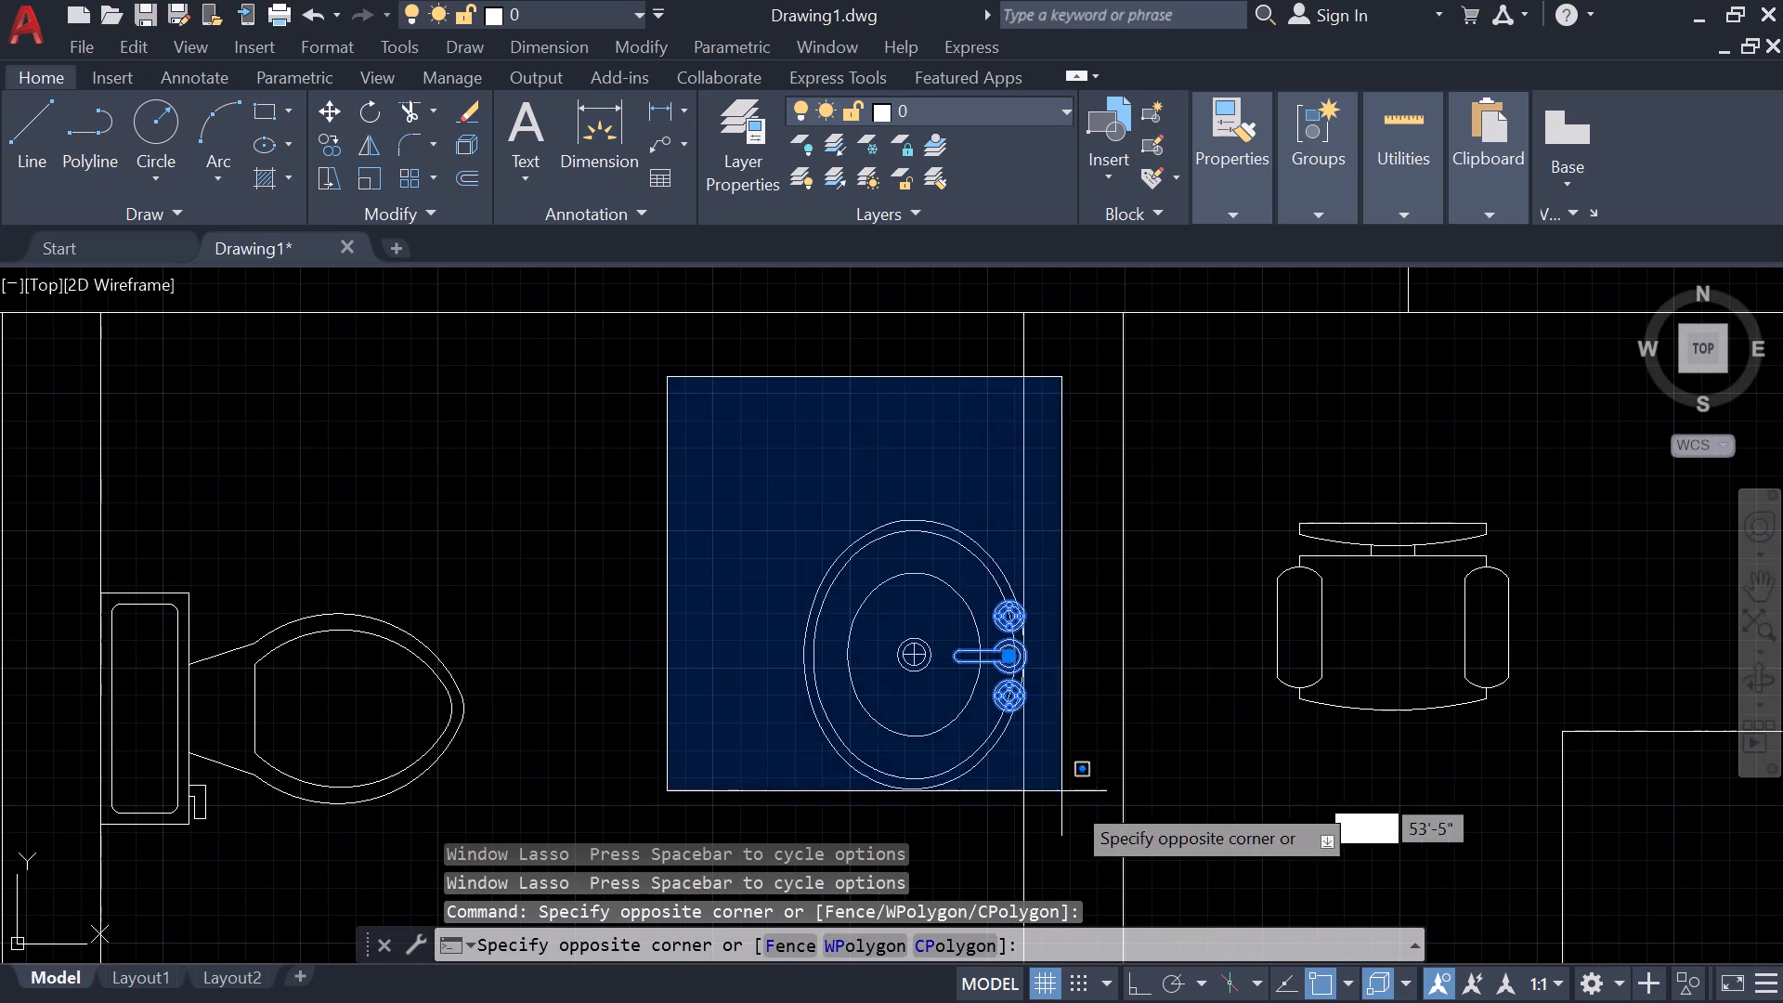
{"action": "left_click", "coordinate": [1117, 840]}
{"action": "key", "text": "comma"}
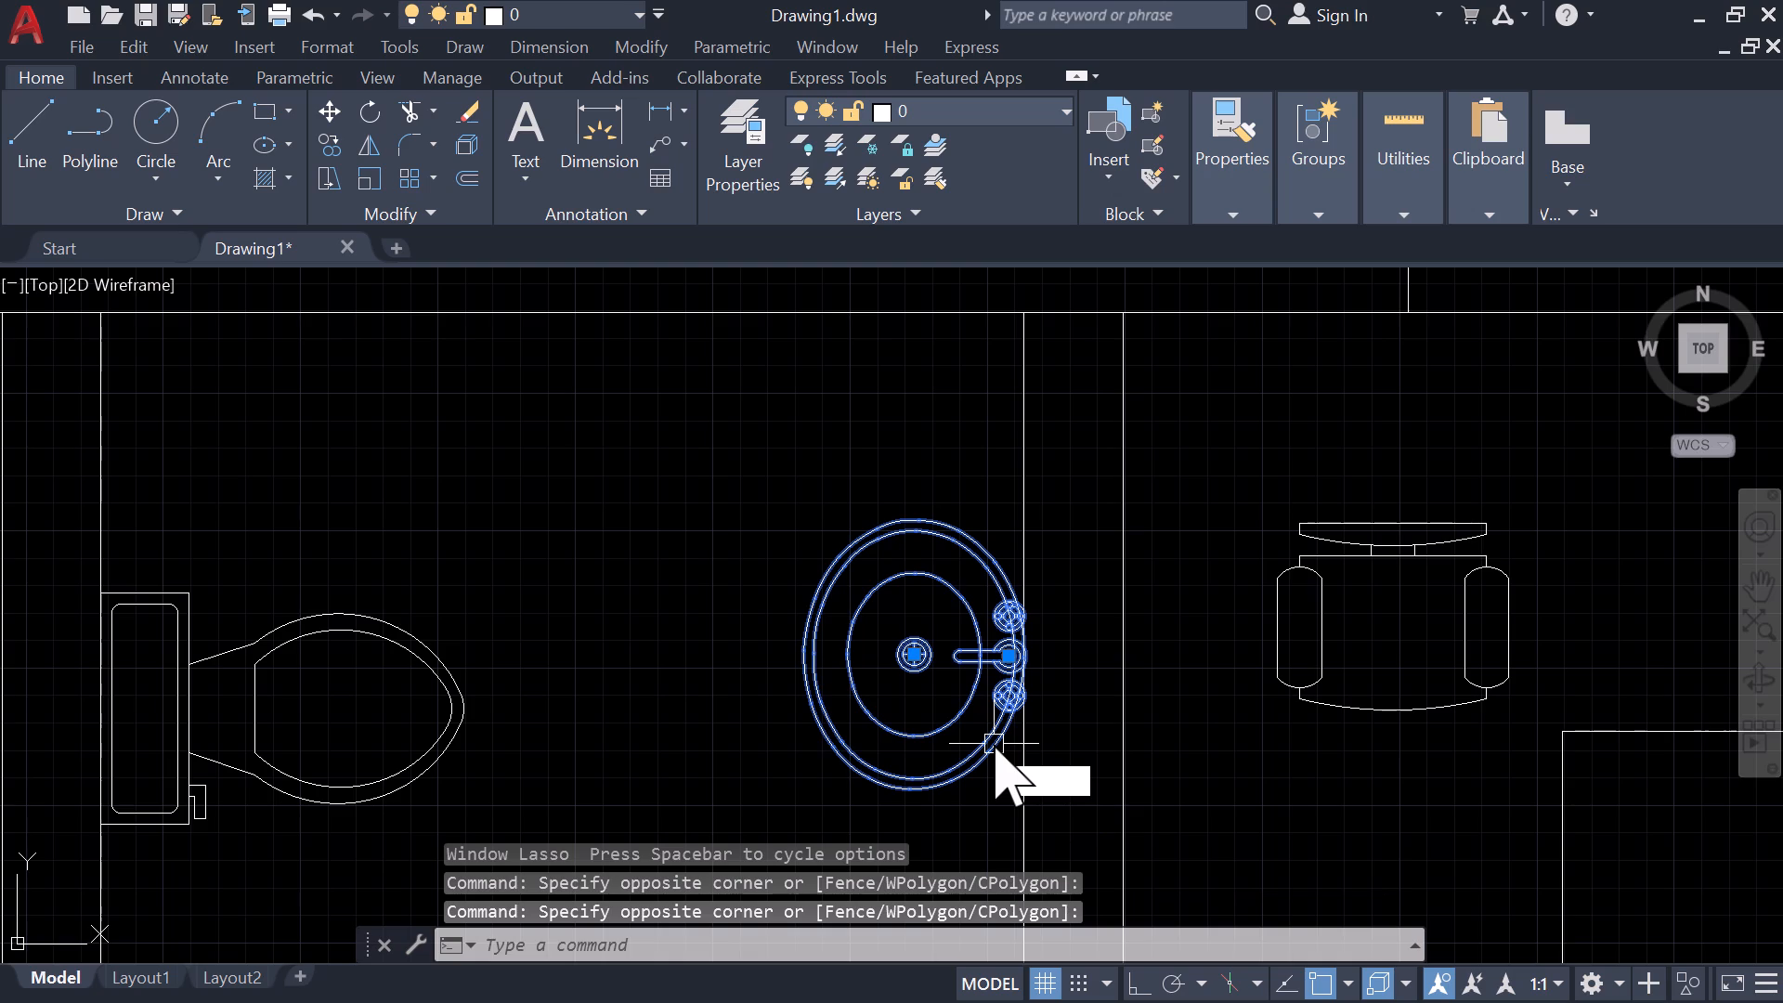
{"action": "key", "text": "BackSpace"}
{"action": "type", "text": "m"}
{"action": "key", "text": "space"}
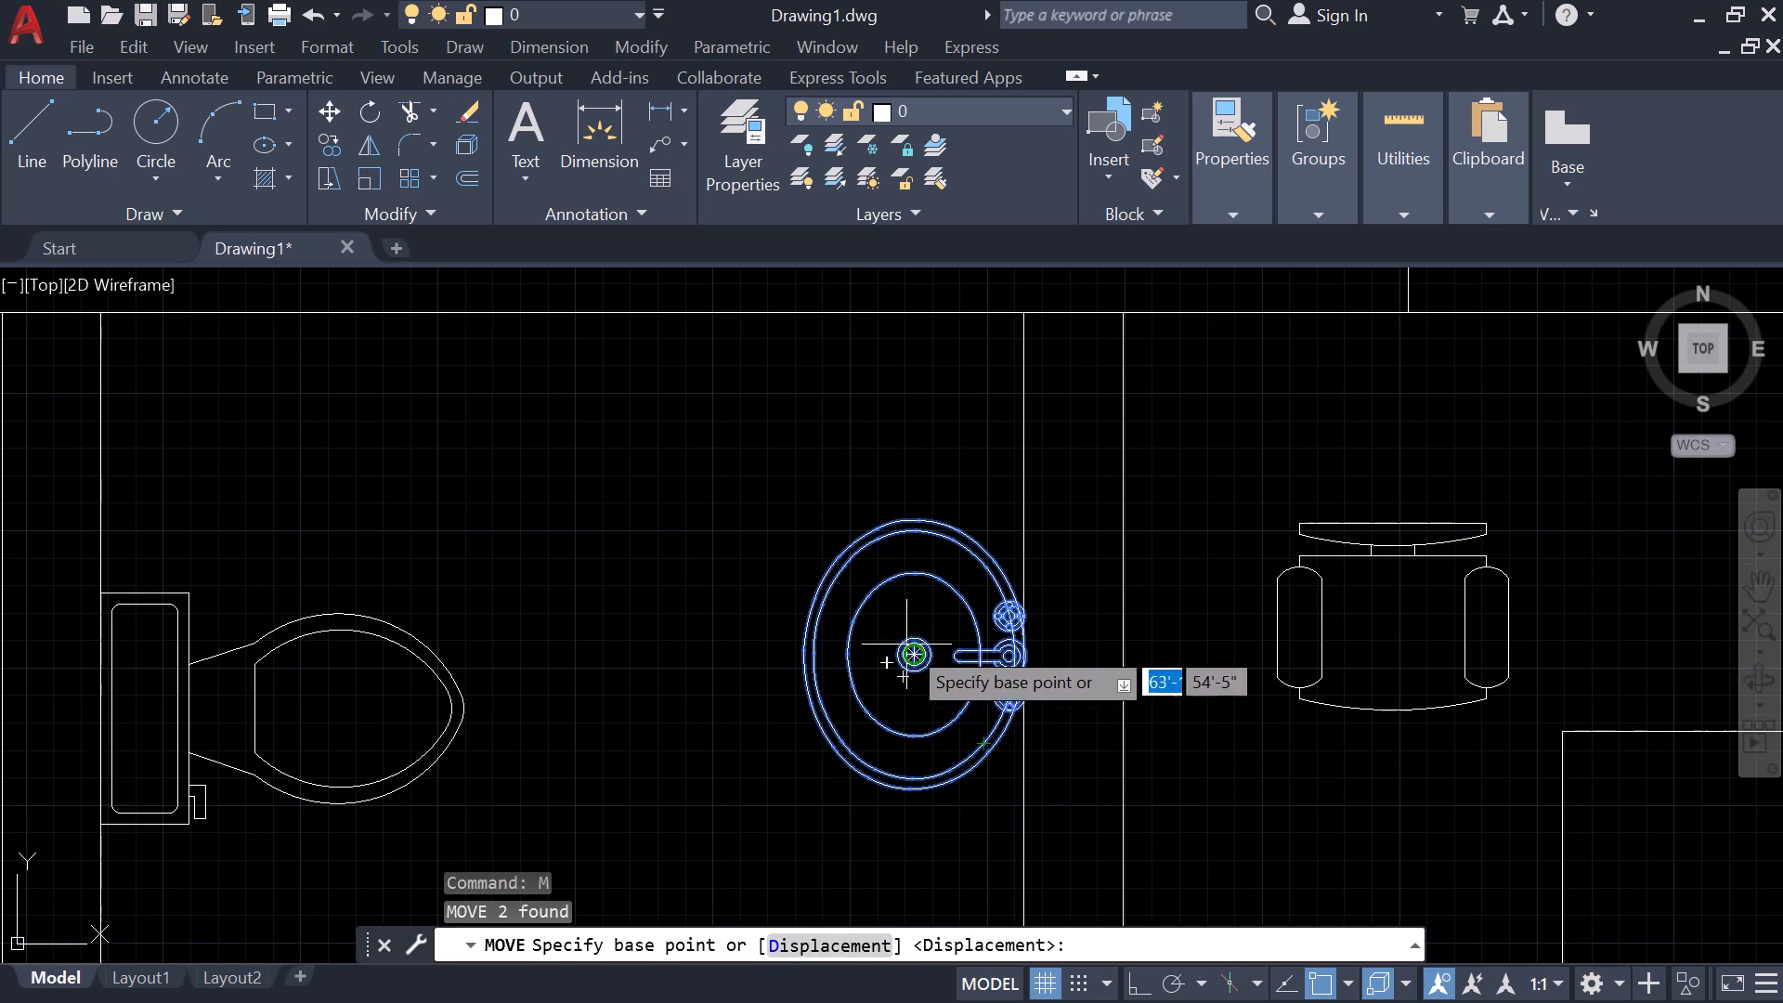
{"action": "left_click", "coordinate": [916, 675]}
{"action": "scroll", "coordinate": [1175, 775], "scroll_direction": "down", "scroll_amount": 2}
{"action": "middle_click_drag", "start_coordinate": [1195, 759], "coordinate": [828, 636]}
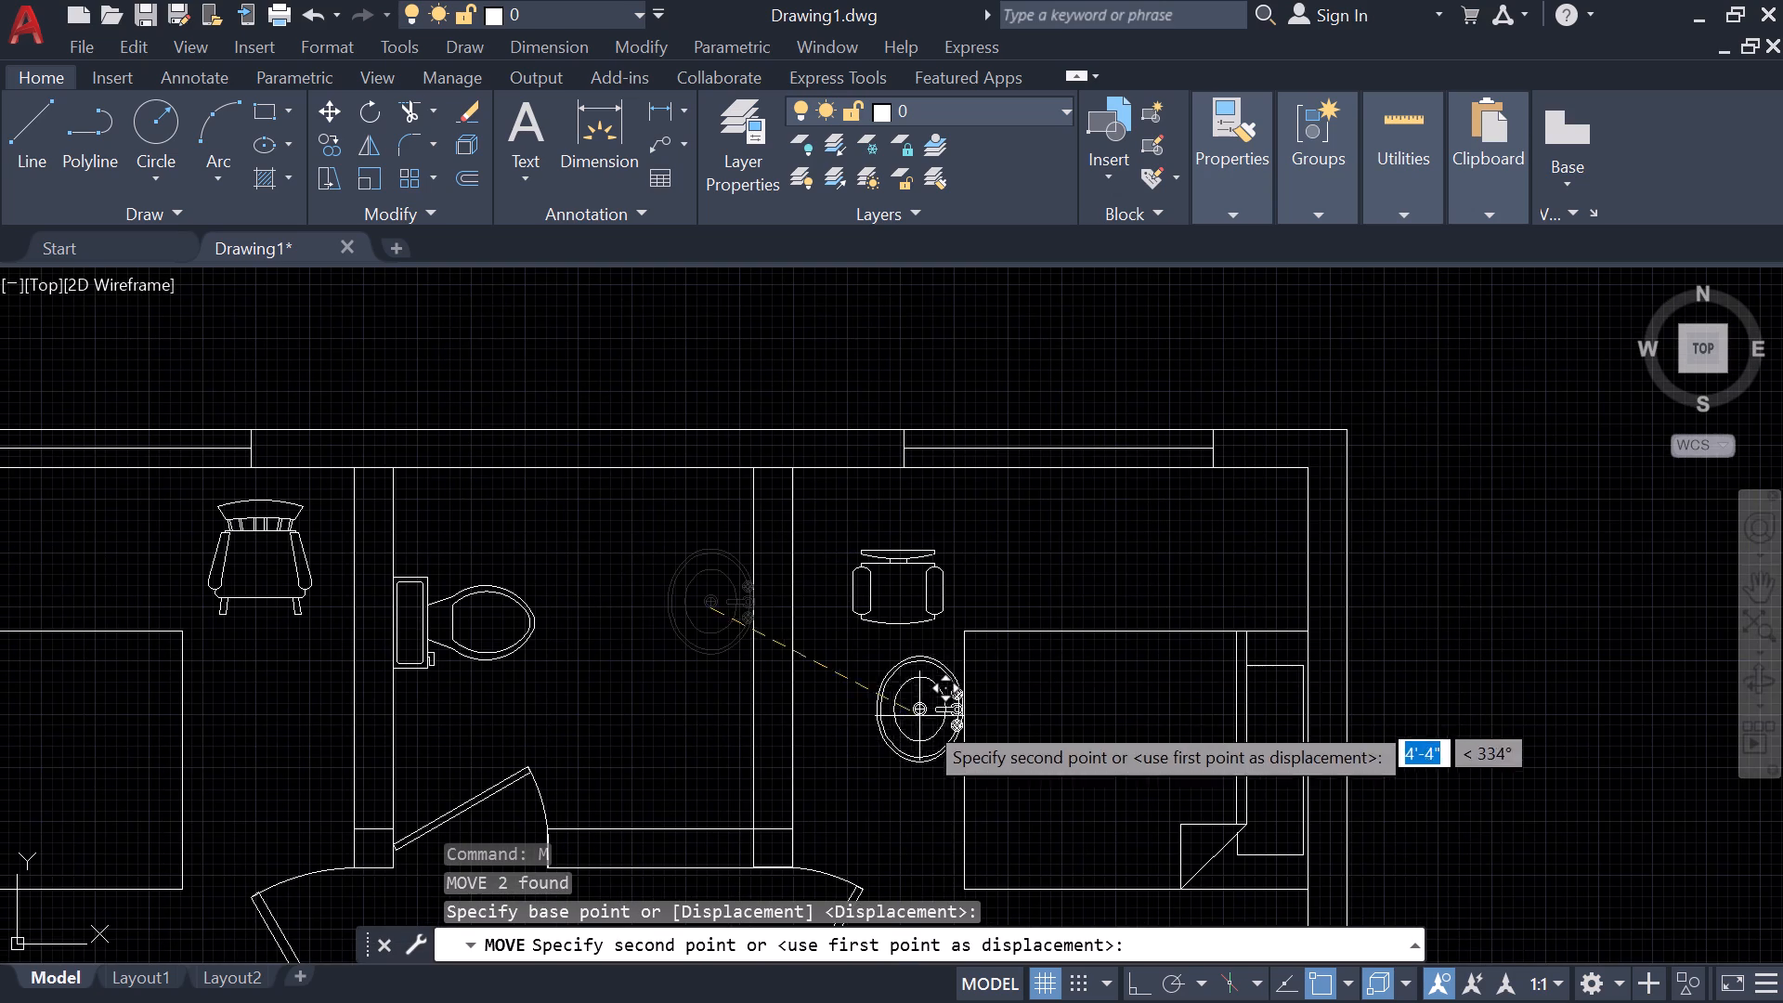
{"action": "scroll", "coordinate": [996, 780], "scroll_direction": "down", "scroll_amount": 2}
{"action": "middle_click_drag", "start_coordinate": [1015, 795], "coordinate": [1118, 530]}
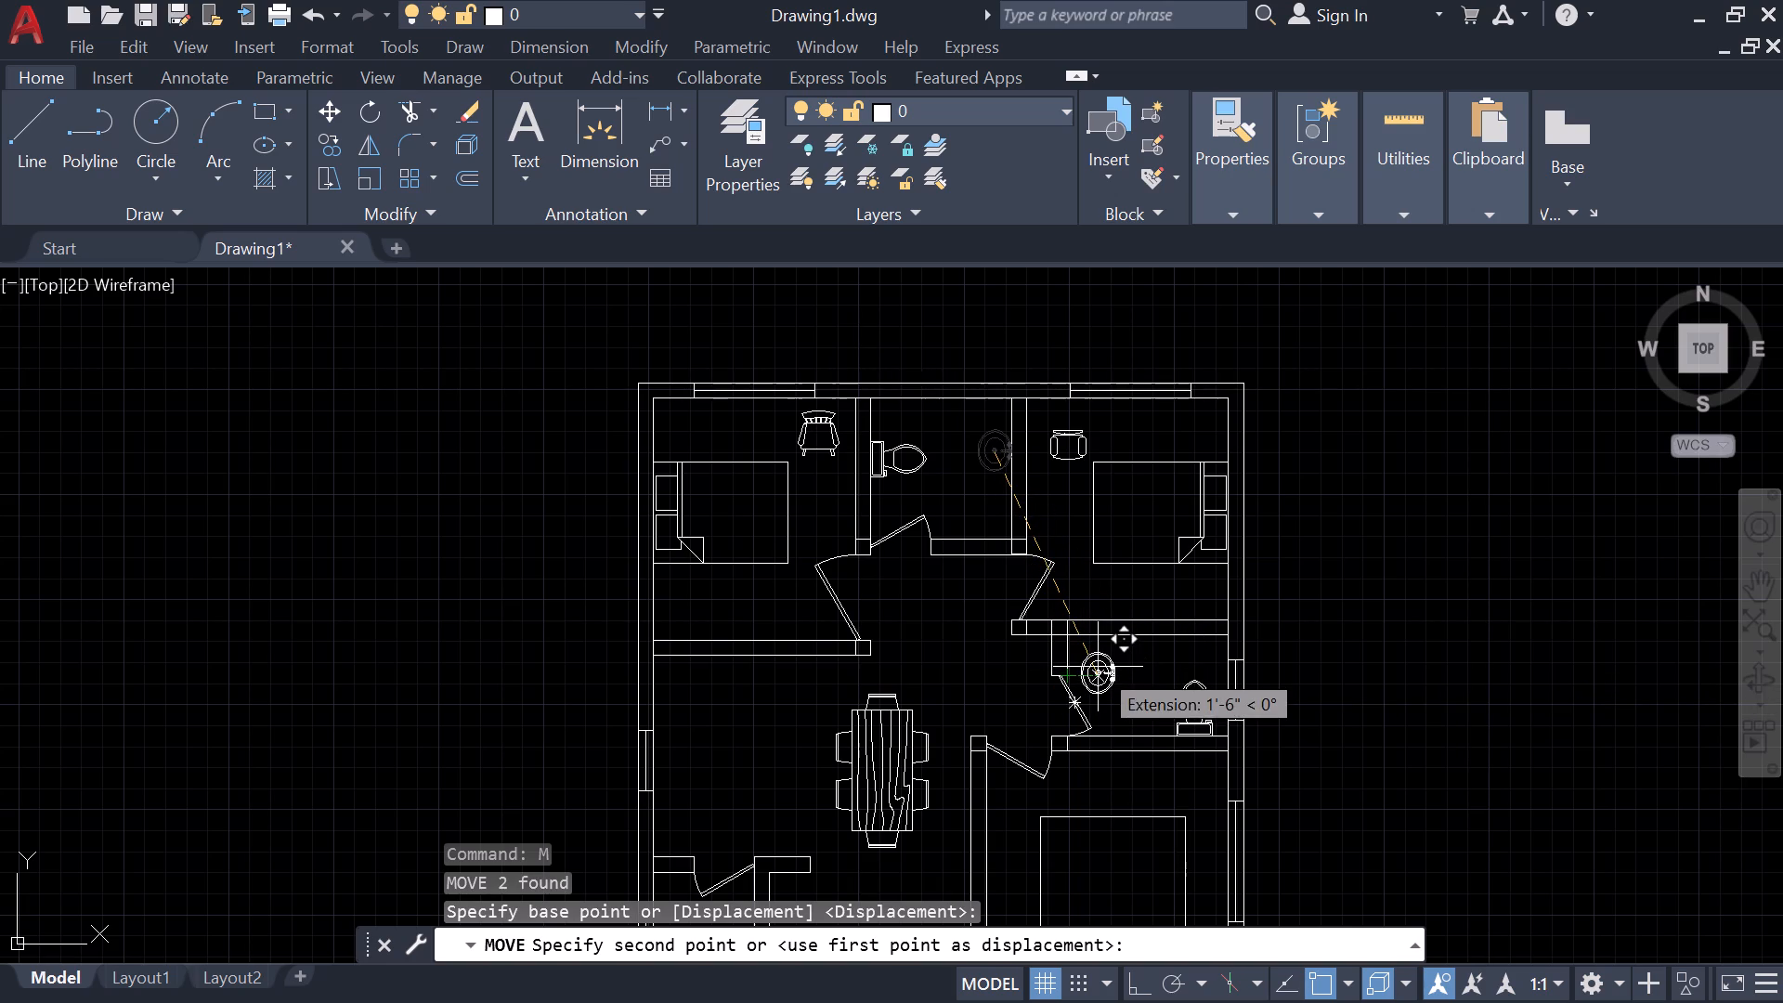
{"action": "left_click", "coordinate": [1098, 667]}
{"action": "key", "text": "Escape"}
Rotate the moved sink and faucet about 106° counterclockwise around the drain's centre so the faucet faces north.
{"action": "scroll", "coordinate": [1126, 693], "scroll_direction": "up", "scroll_amount": 5}
{"action": "left_click", "coordinate": [1126, 693]}
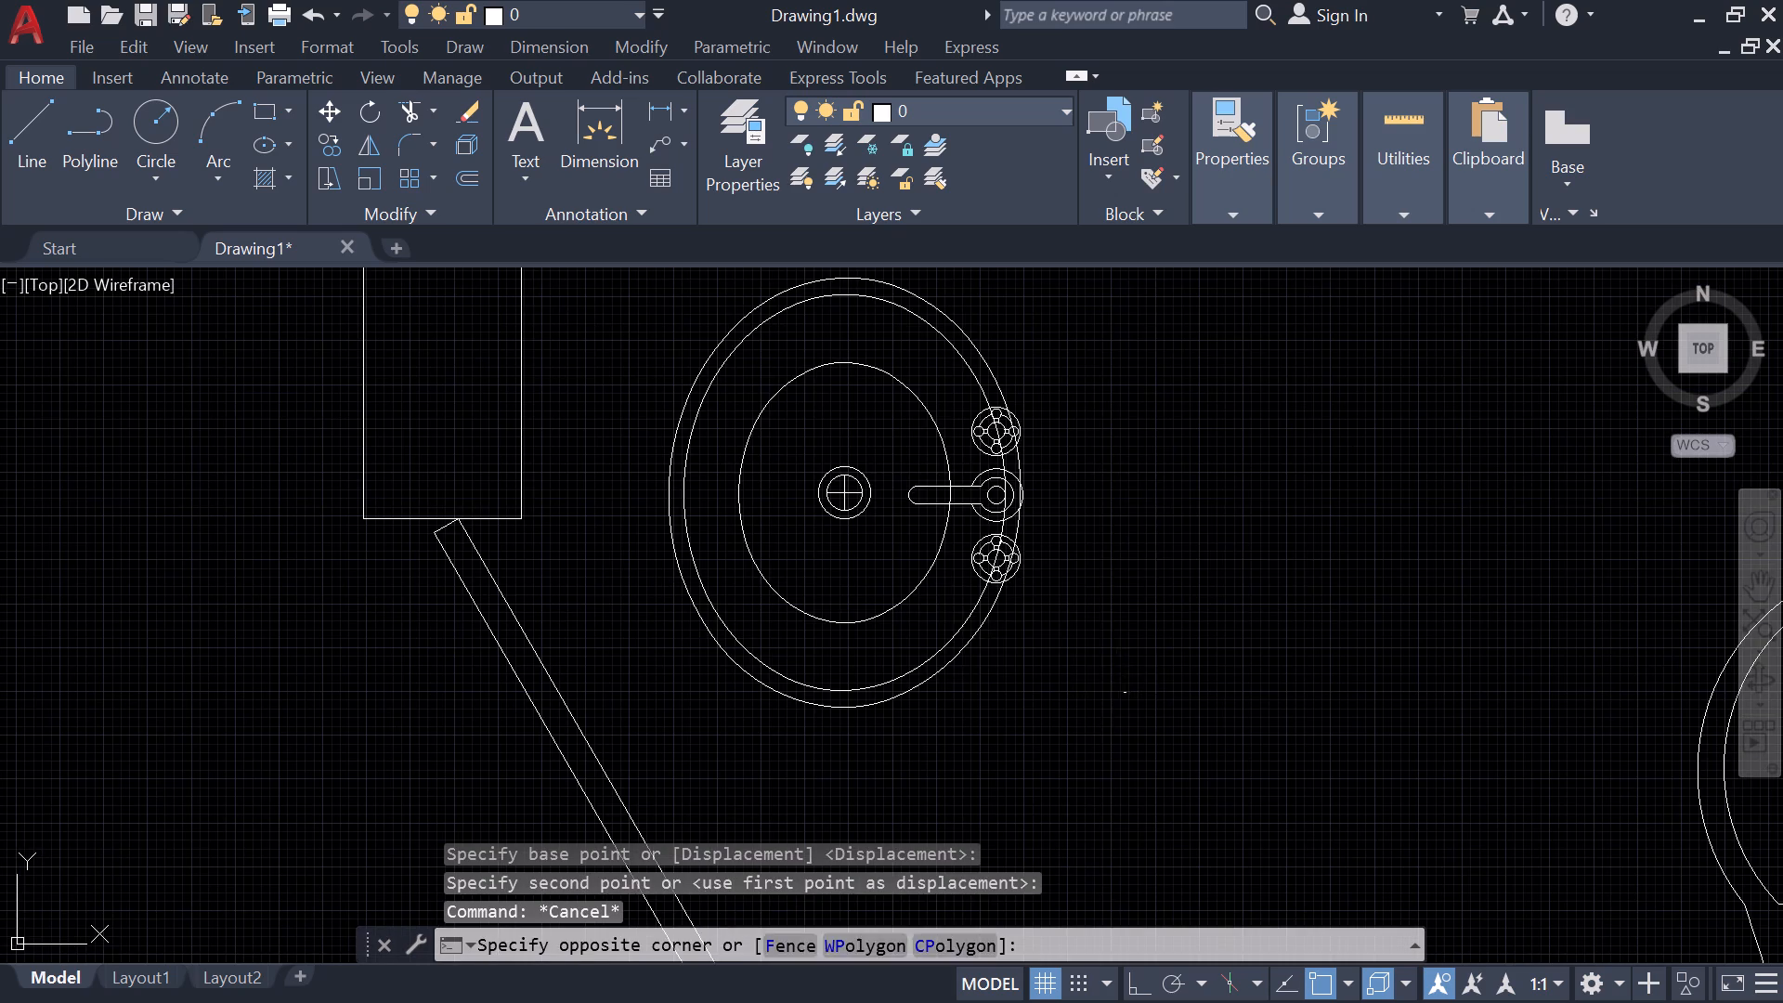
{"action": "left_click", "coordinate": [880, 467]}
{"action": "type", "text": "ro"}
{"action": "key", "text": "Return"}
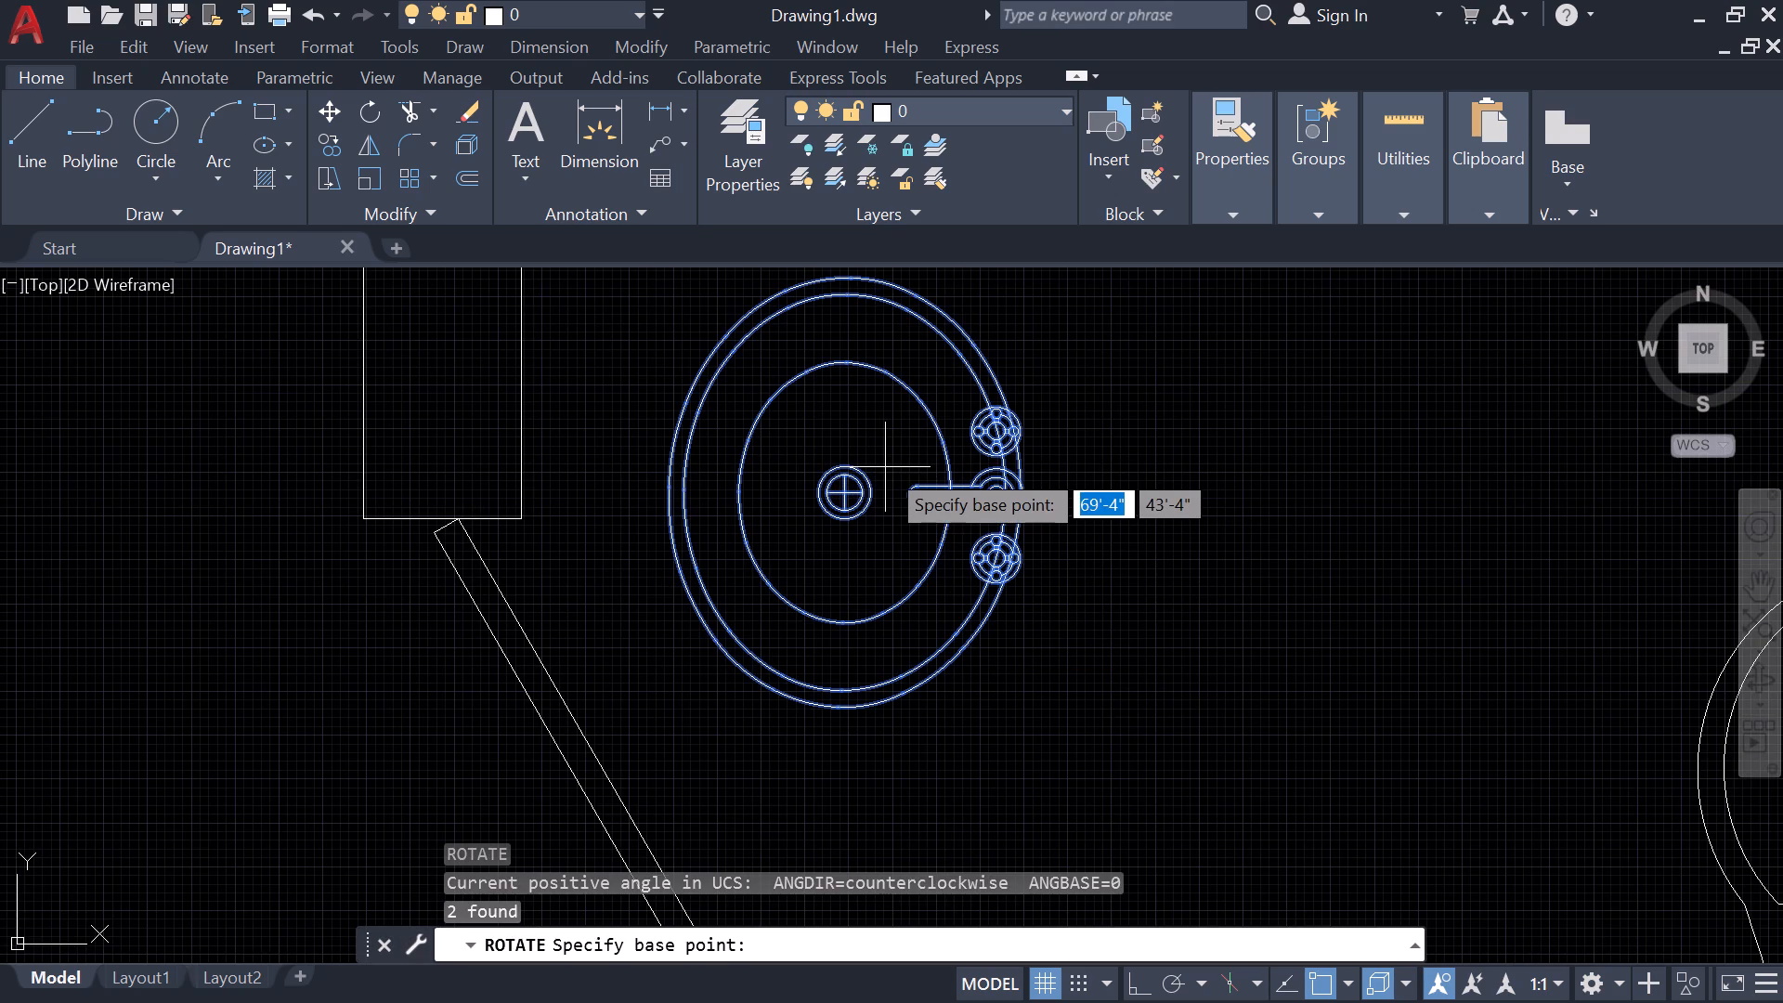
{"action": "left_click", "coordinate": [839, 495]}
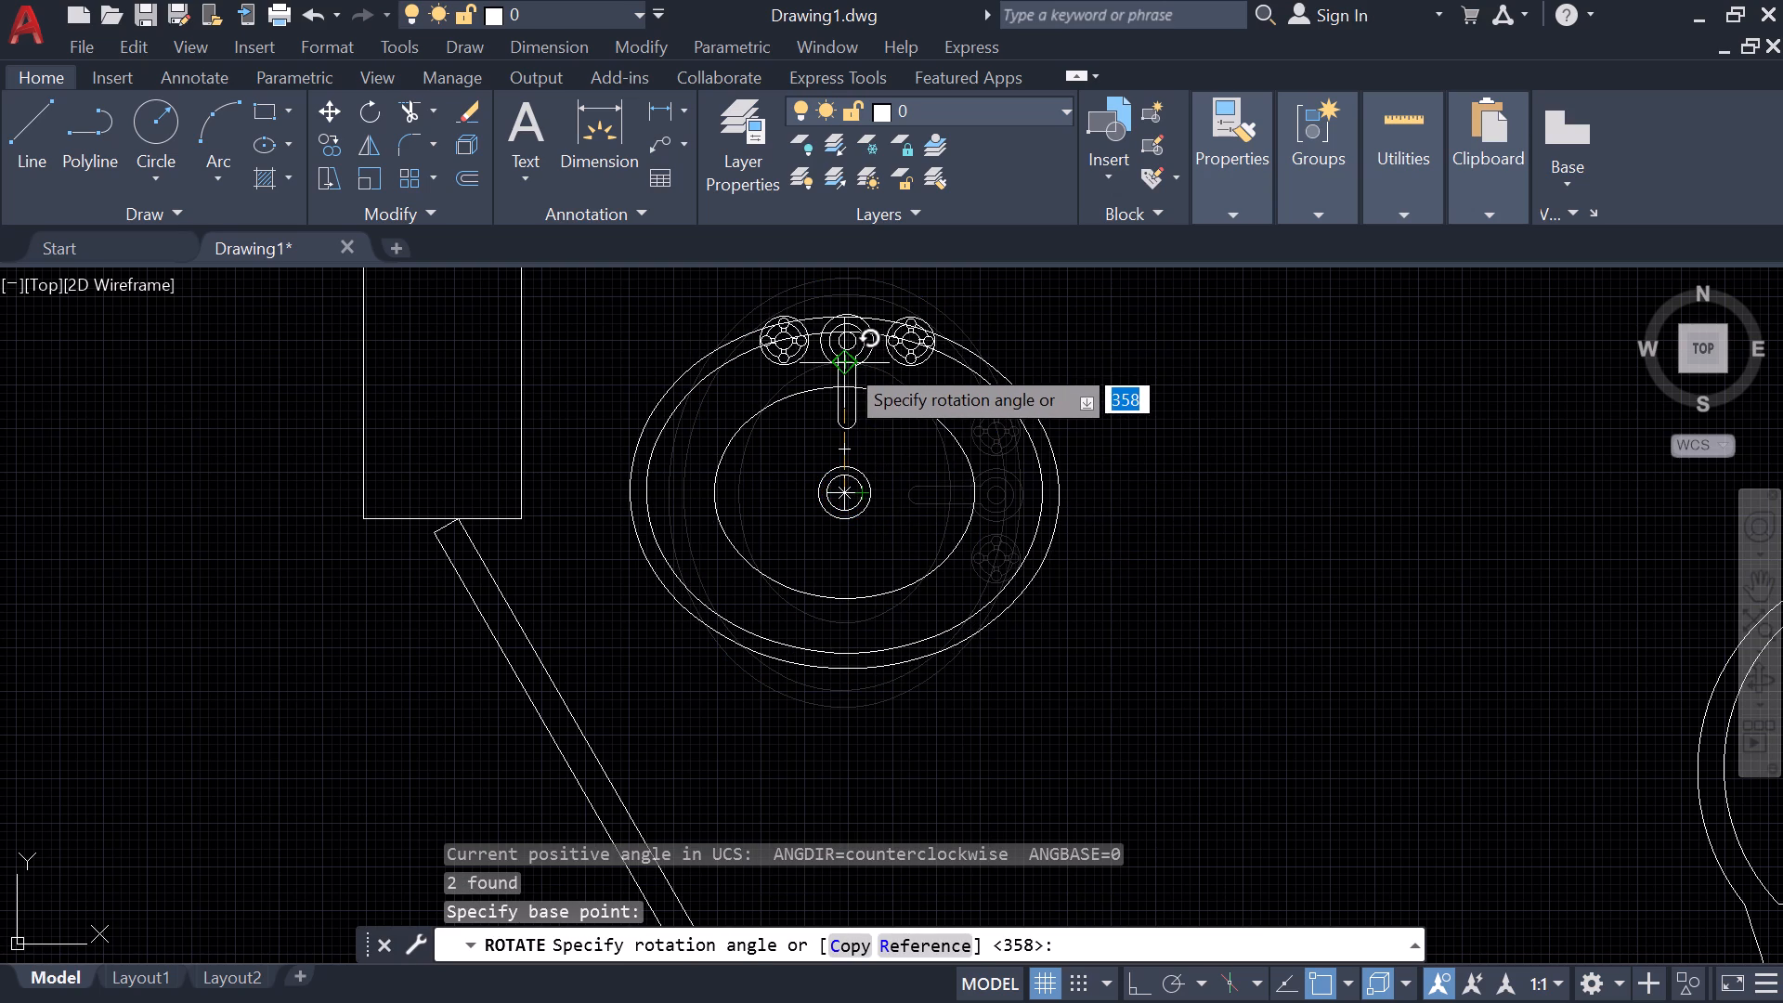
{"action": "key", "text": "shift+F8"}
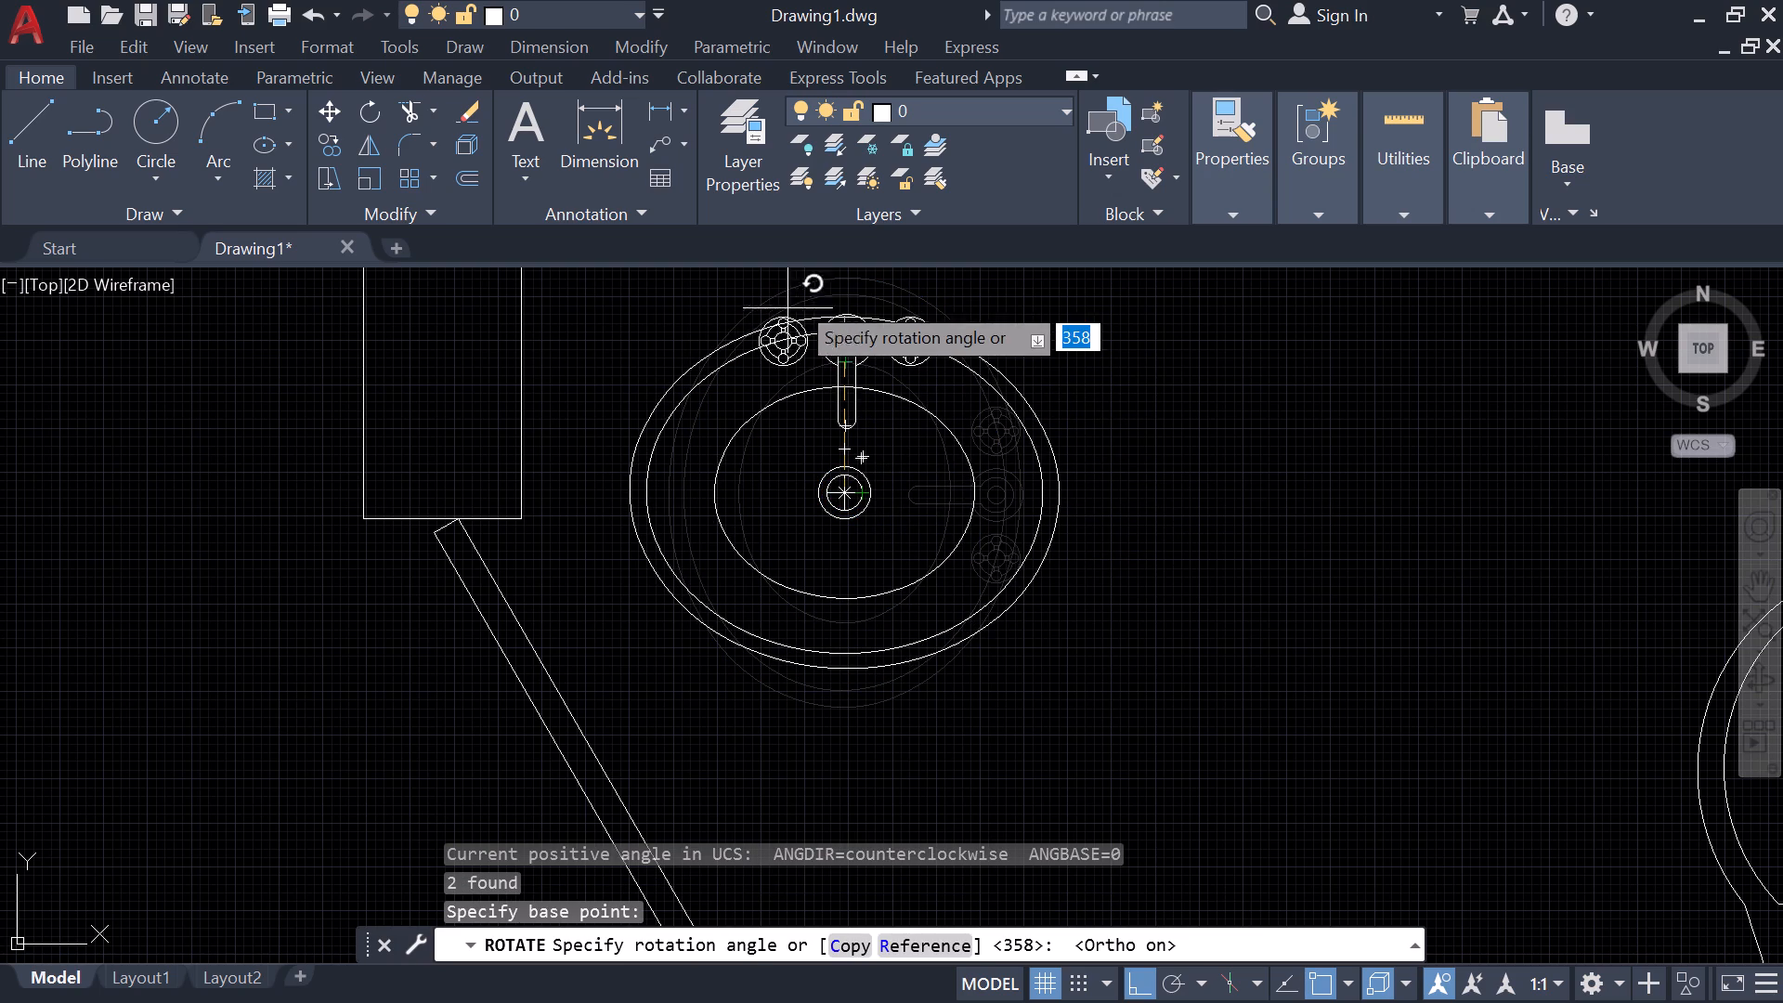
{"action": "left_click", "coordinate": [780, 280]}
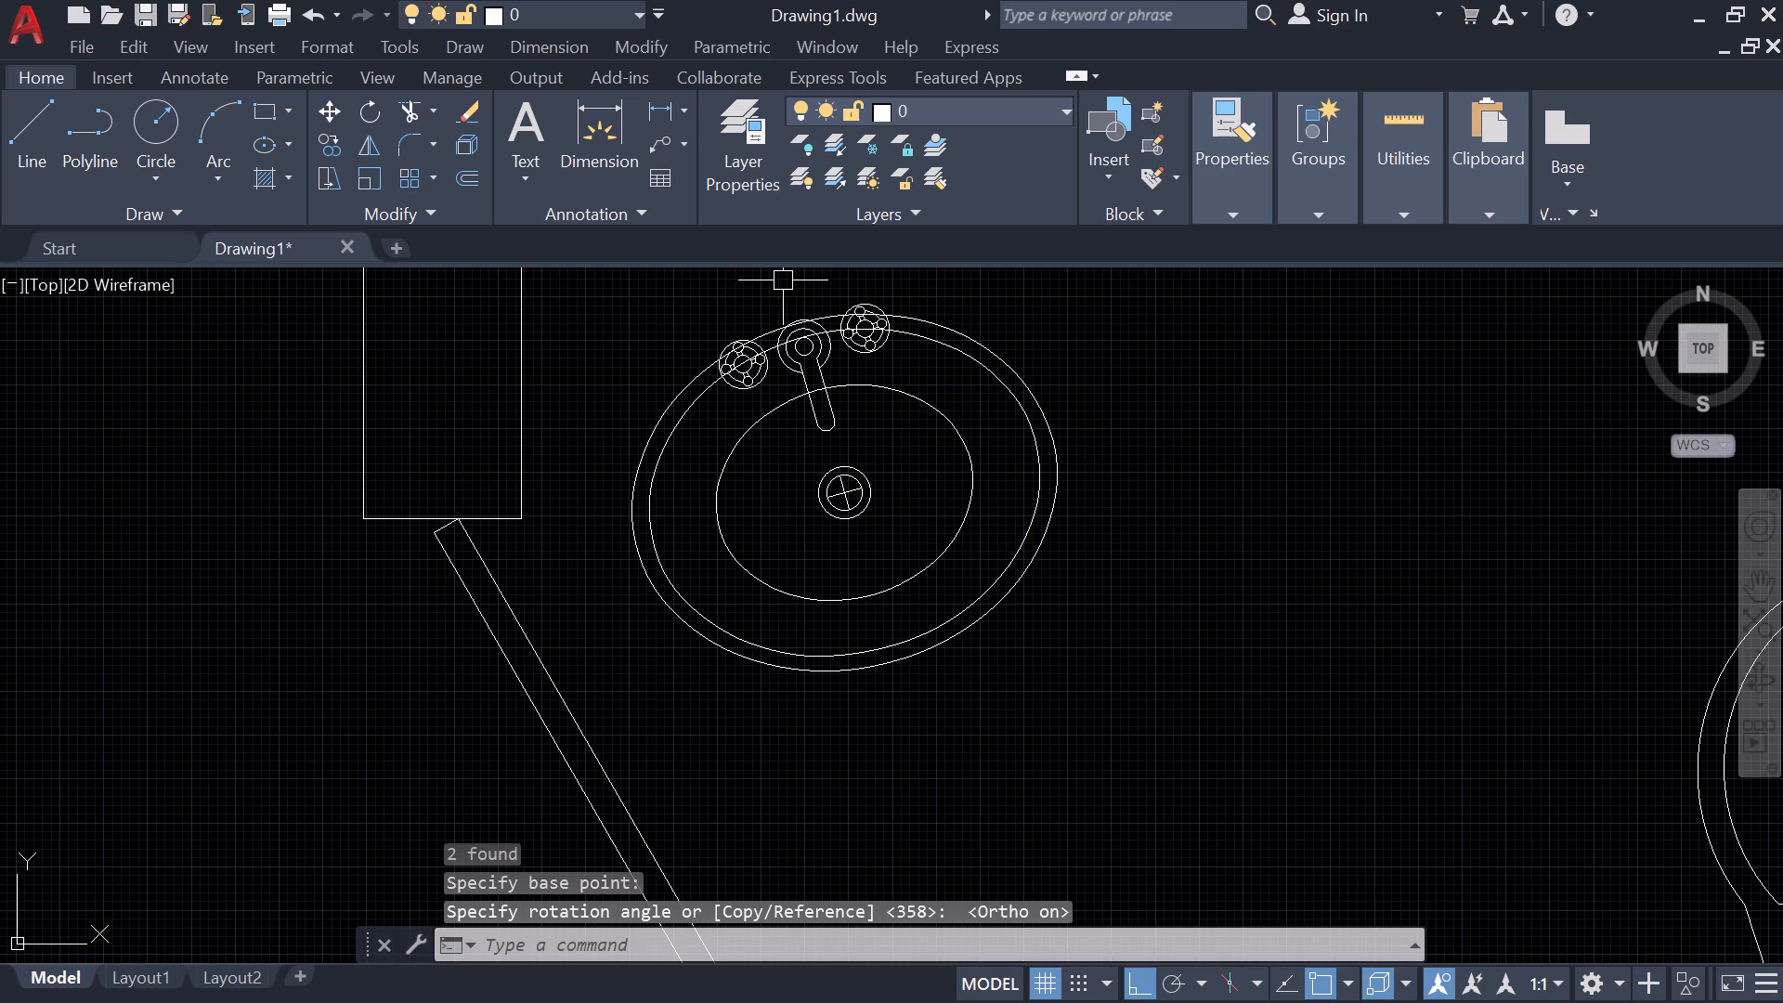
Rotate the sink and faucet slightly clockwise around the drain's centre to square the faucet with the small bathroom's north wall.
{"action": "left_click_drag", "start_coordinate": [1111, 683], "coordinate": [1114, 691]}
{"action": "left_click", "coordinate": [721, 410]}
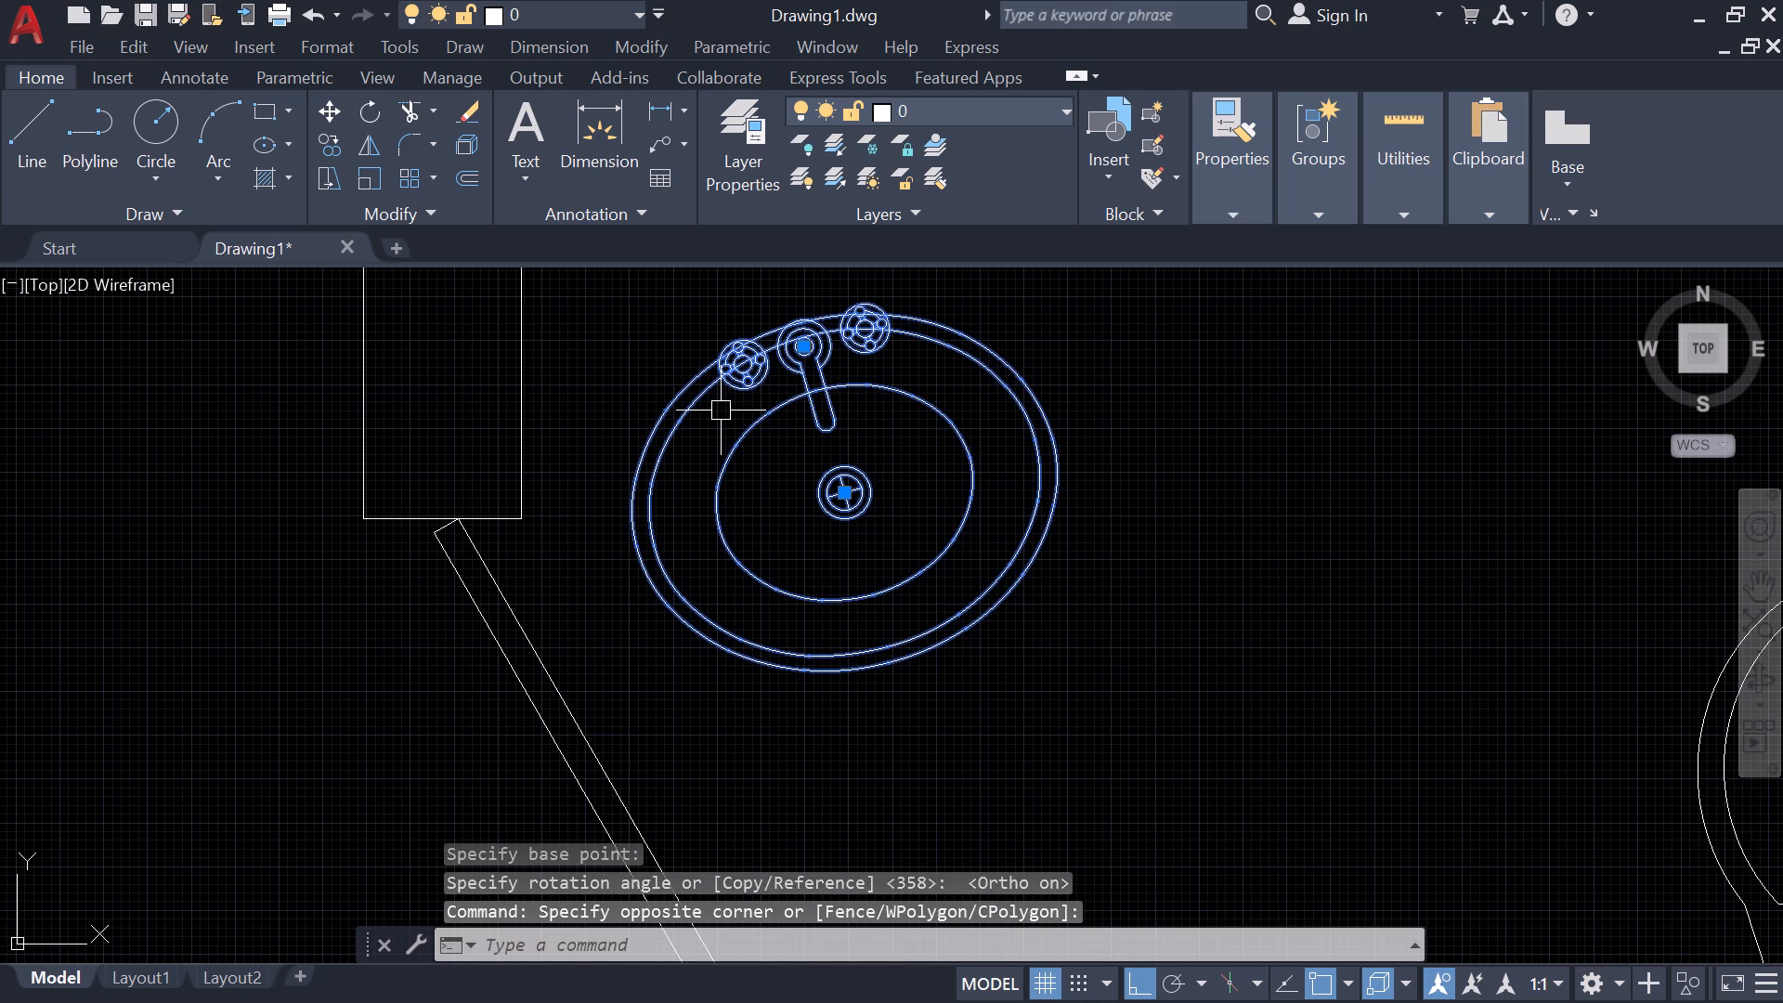
{"action": "type", "text": "ro"}
{"action": "key", "text": "Return"}
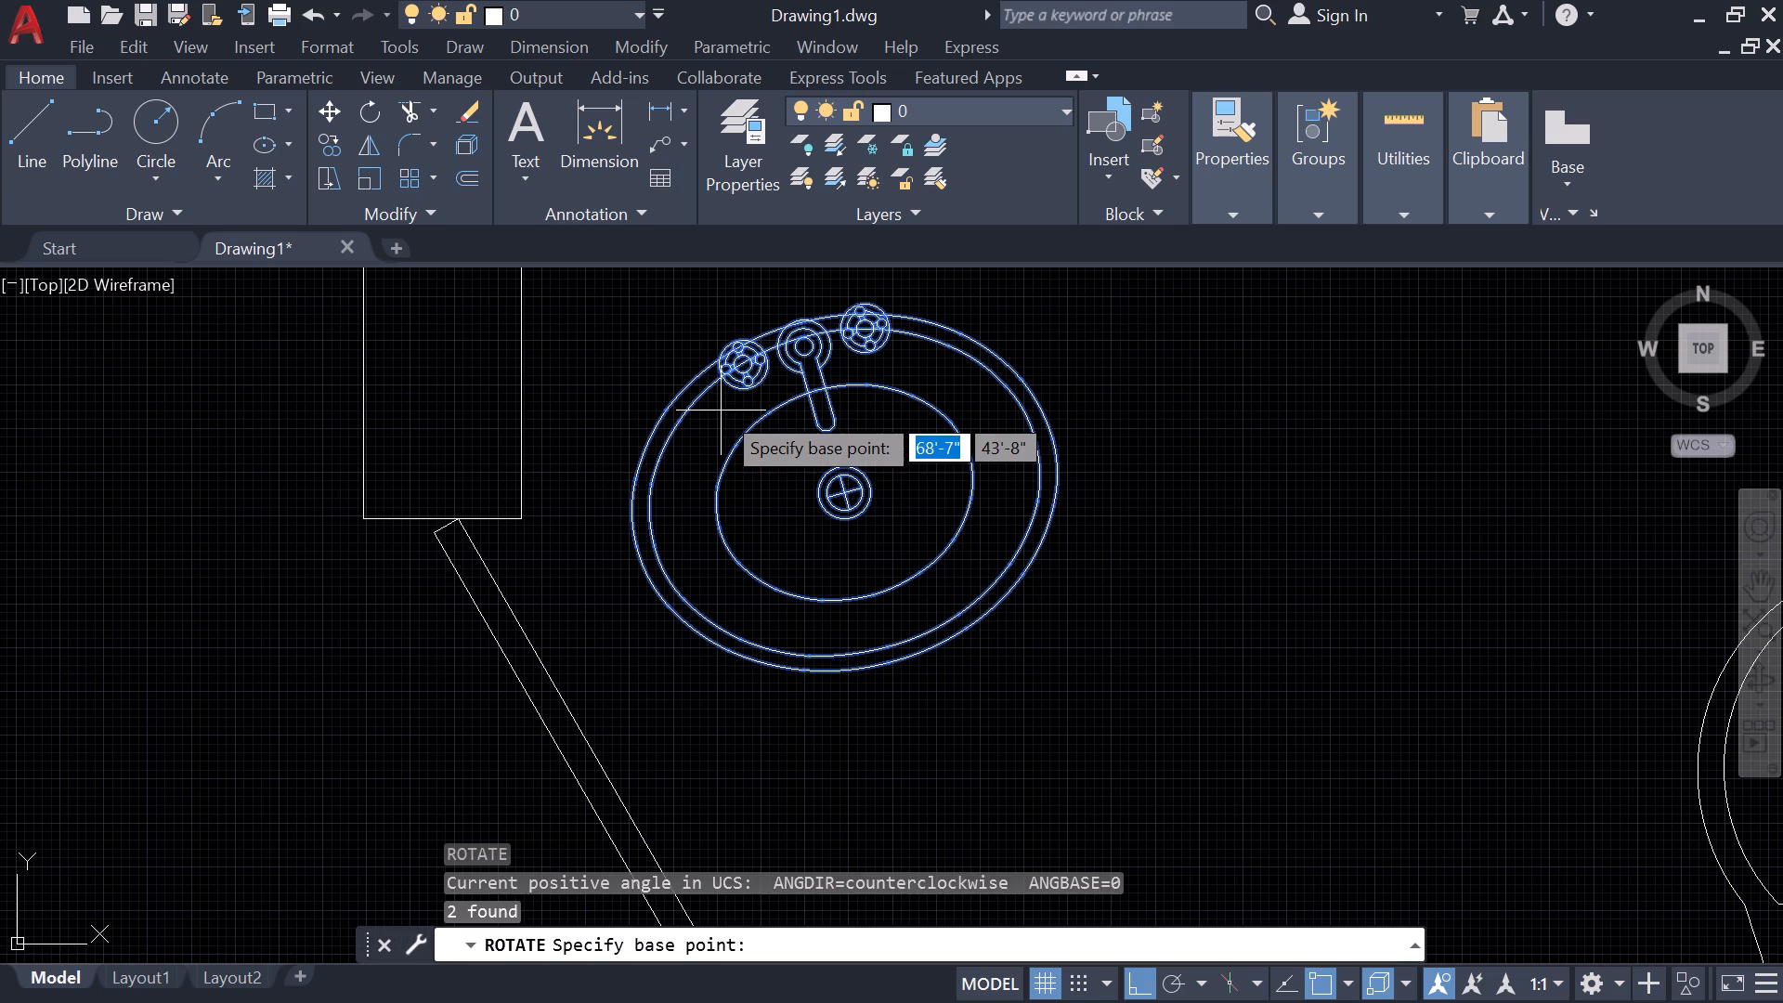
{"action": "left_click", "coordinate": [849, 493]}
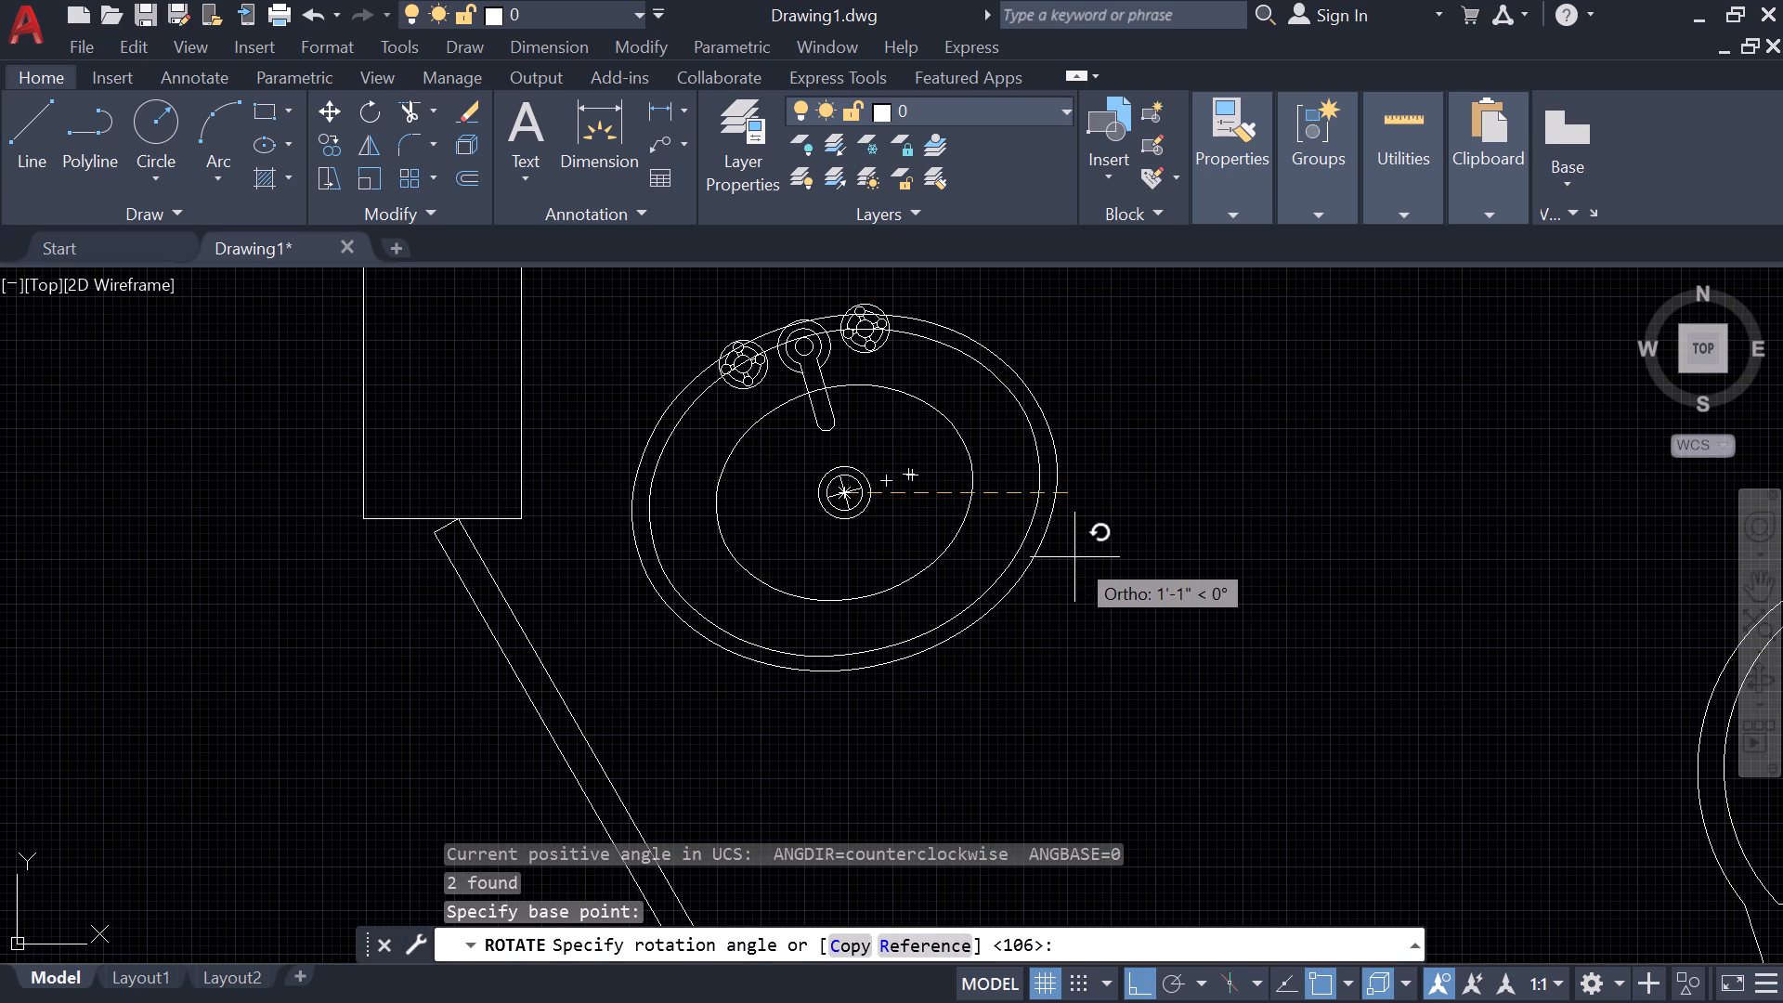
{"action": "key", "text": "shift+F8"}
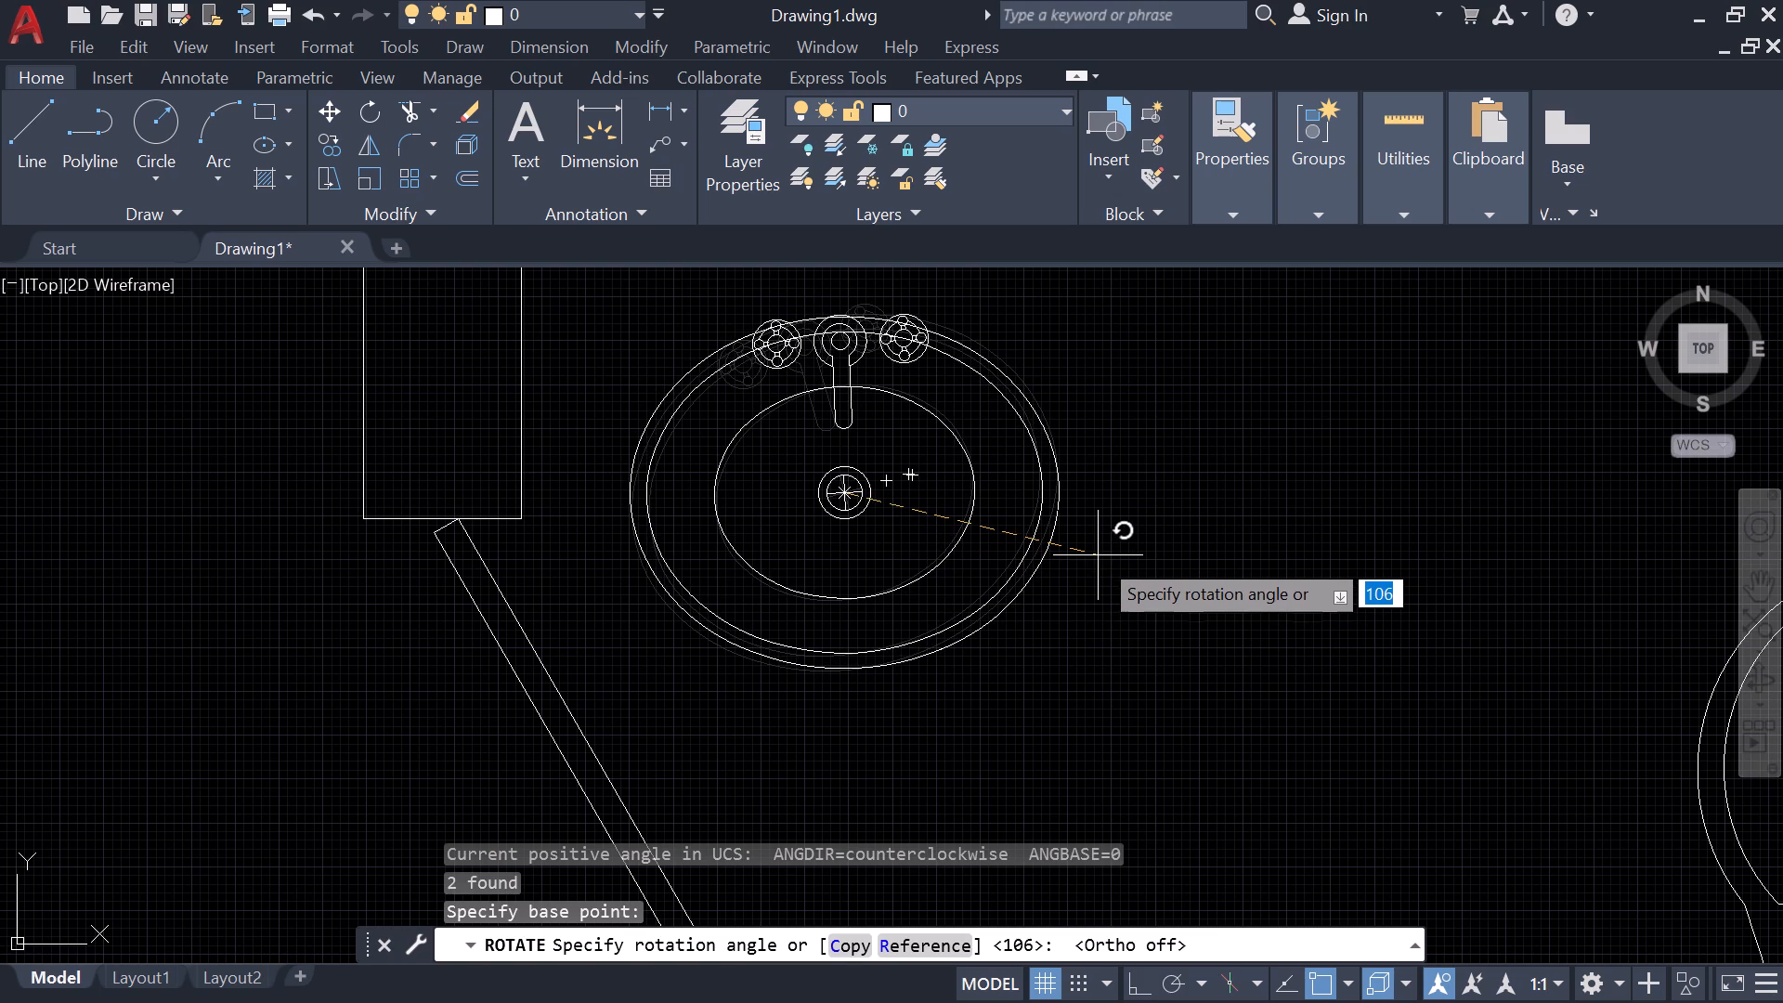
{"action": "left_click", "coordinate": [1102, 563]}
Move the sink and faucet about 1'-0" north so the faucet side sits against the small bathroom's north wall.
{"action": "left_click_drag", "start_coordinate": [1061, 669], "coordinate": [1048, 692]}
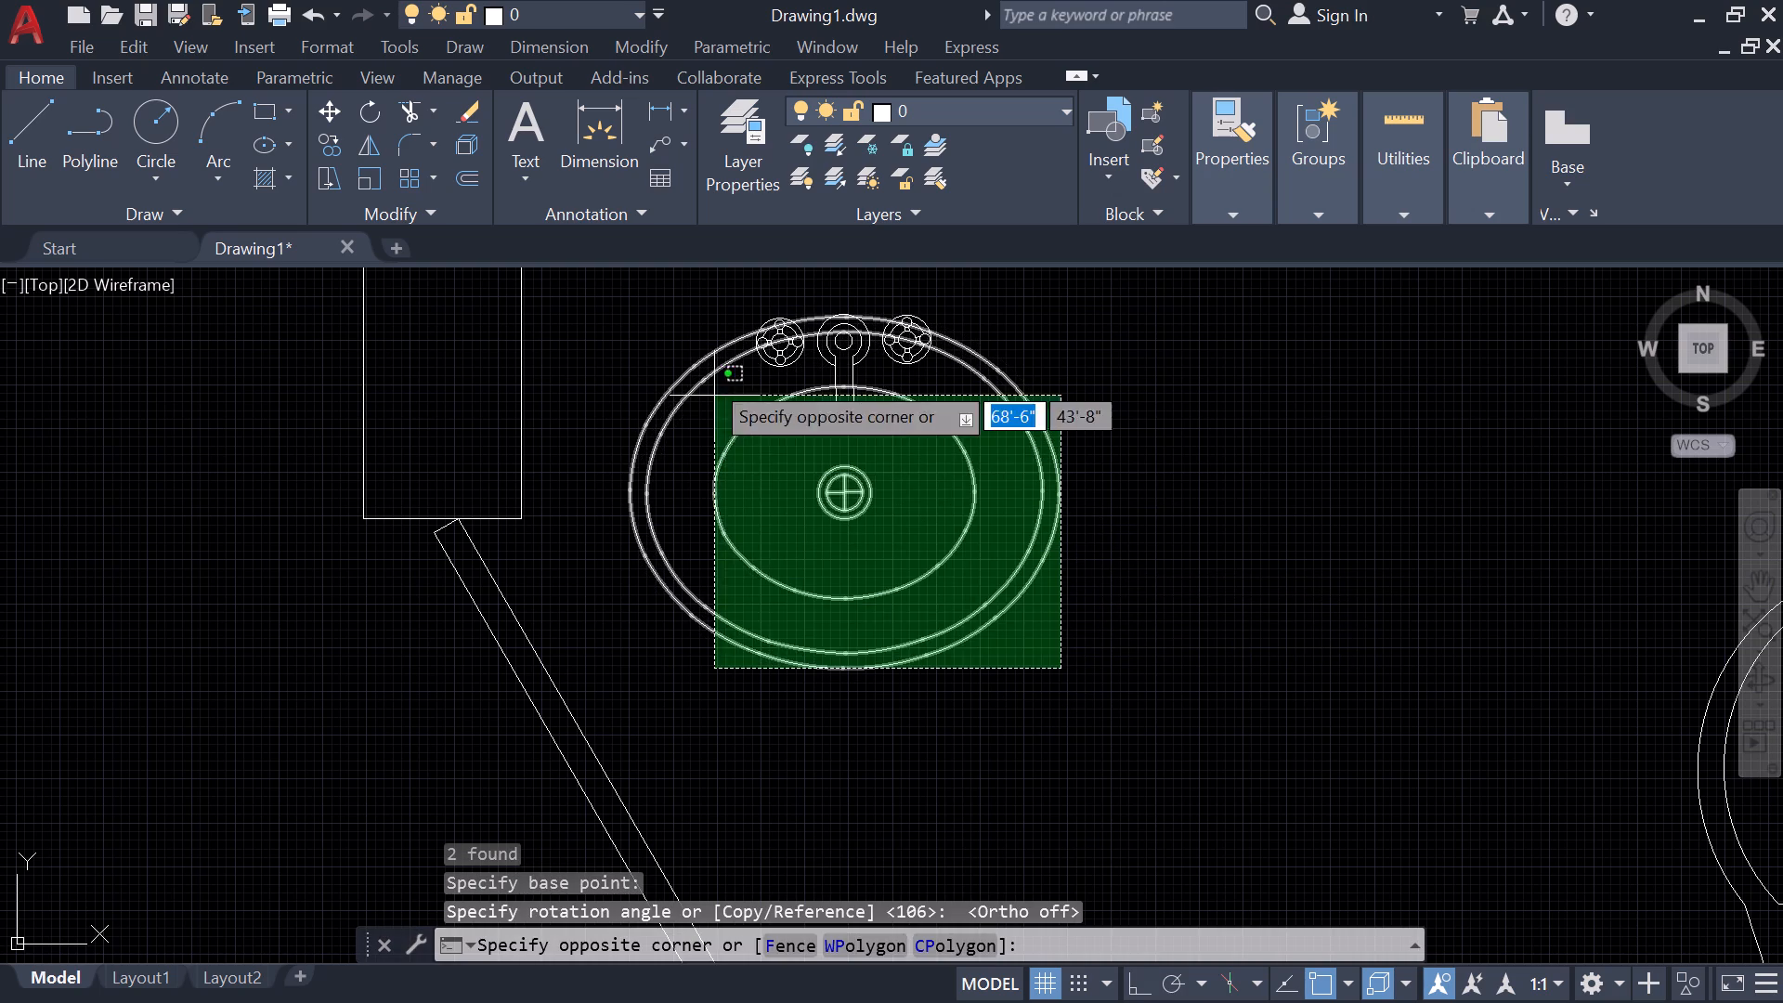
{"action": "left_click", "coordinate": [691, 308]}
{"action": "type", "text": "m"}
{"action": "key", "text": "space"}
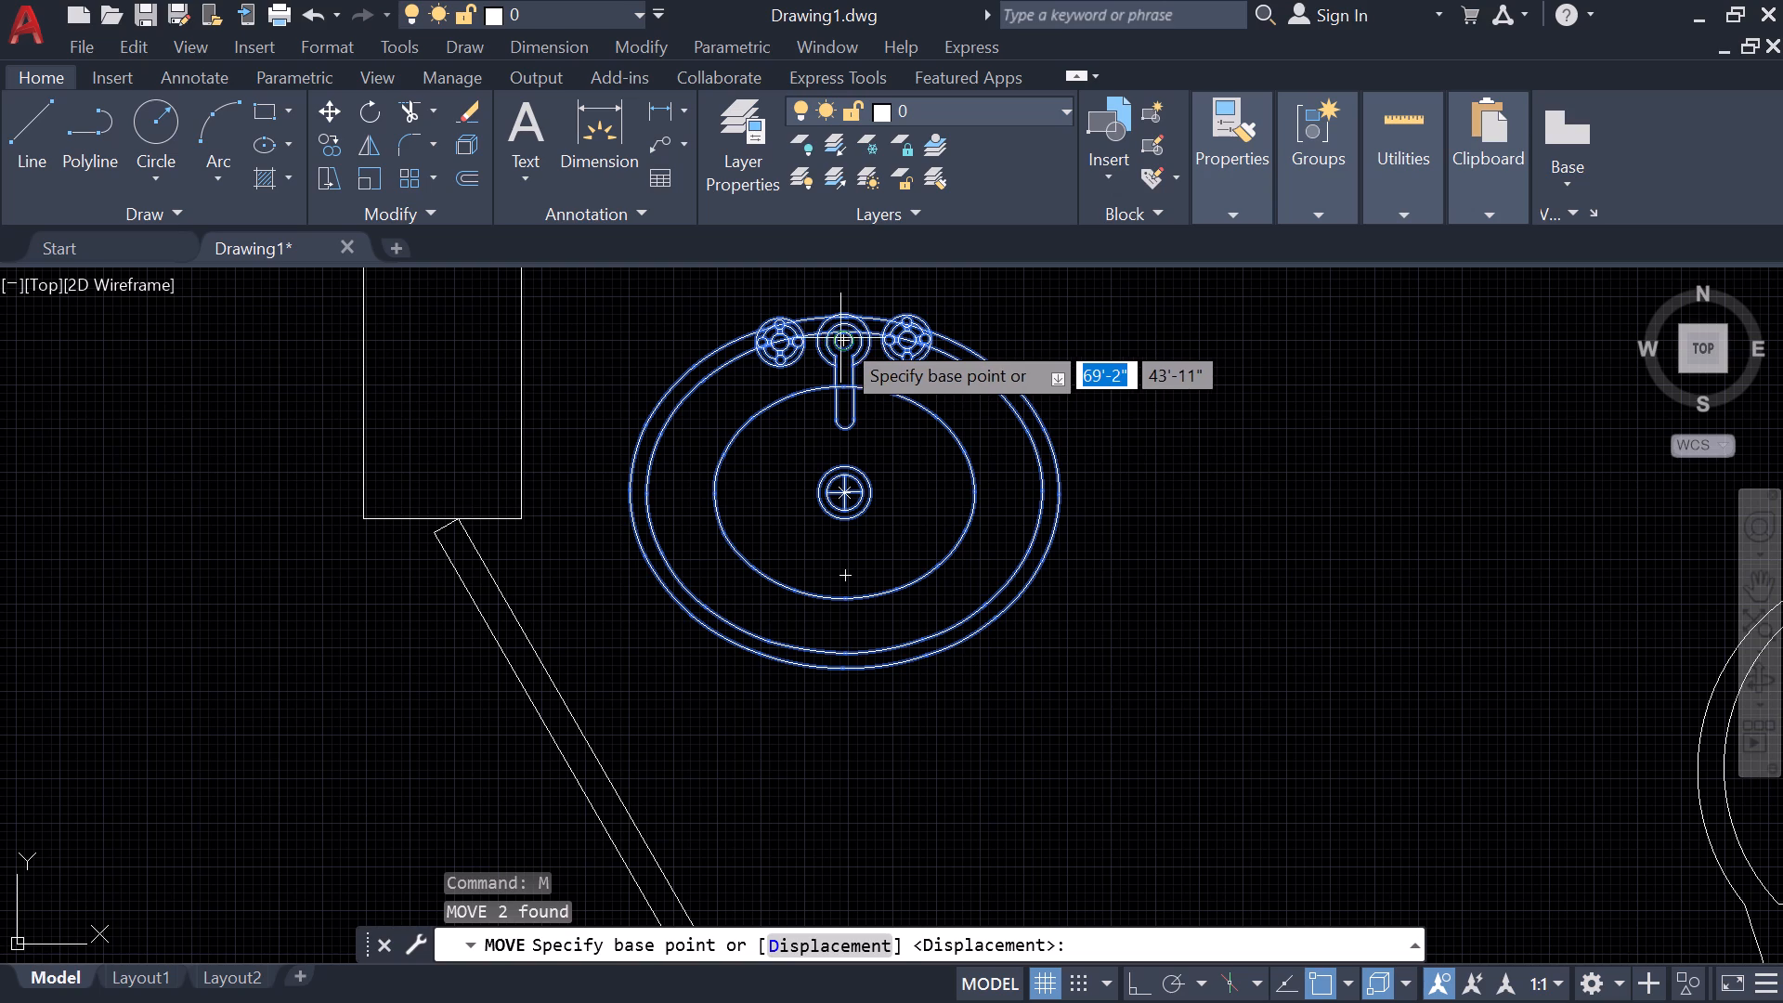
{"action": "left_click", "coordinate": [840, 338]}
{"action": "middle_click_drag", "start_coordinate": [839, 338], "coordinate": [894, 622]}
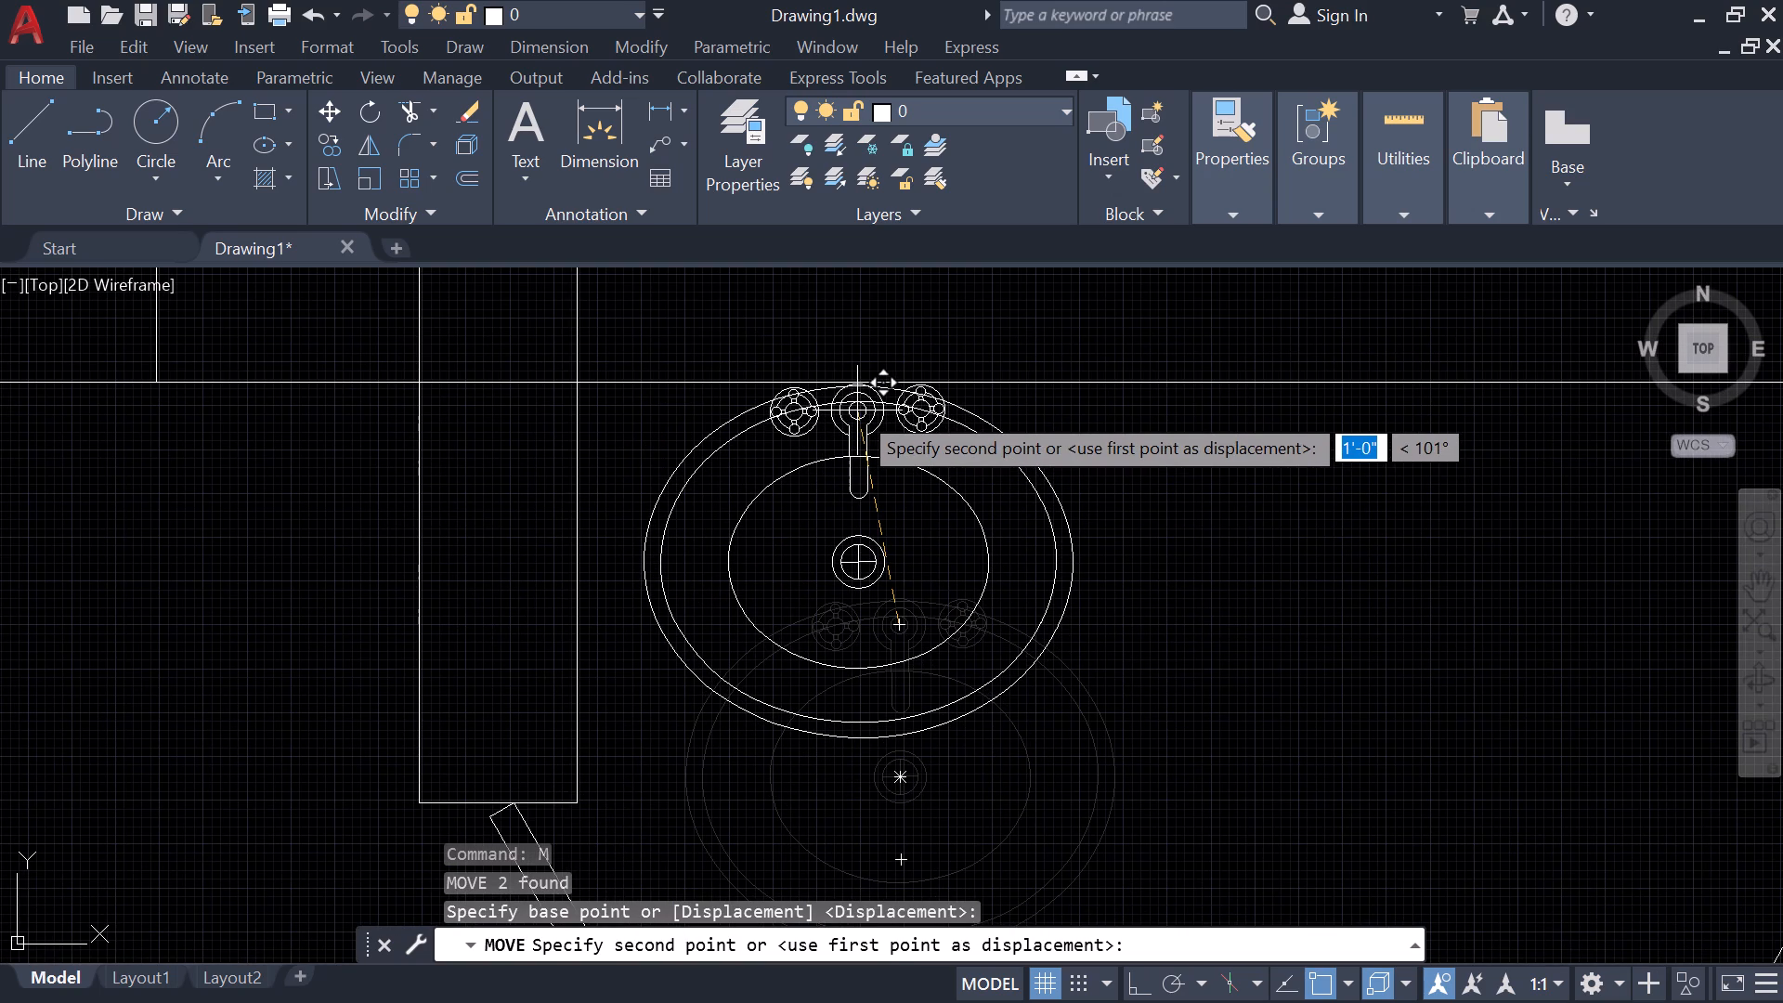
{"action": "left_click", "coordinate": [857, 410]}
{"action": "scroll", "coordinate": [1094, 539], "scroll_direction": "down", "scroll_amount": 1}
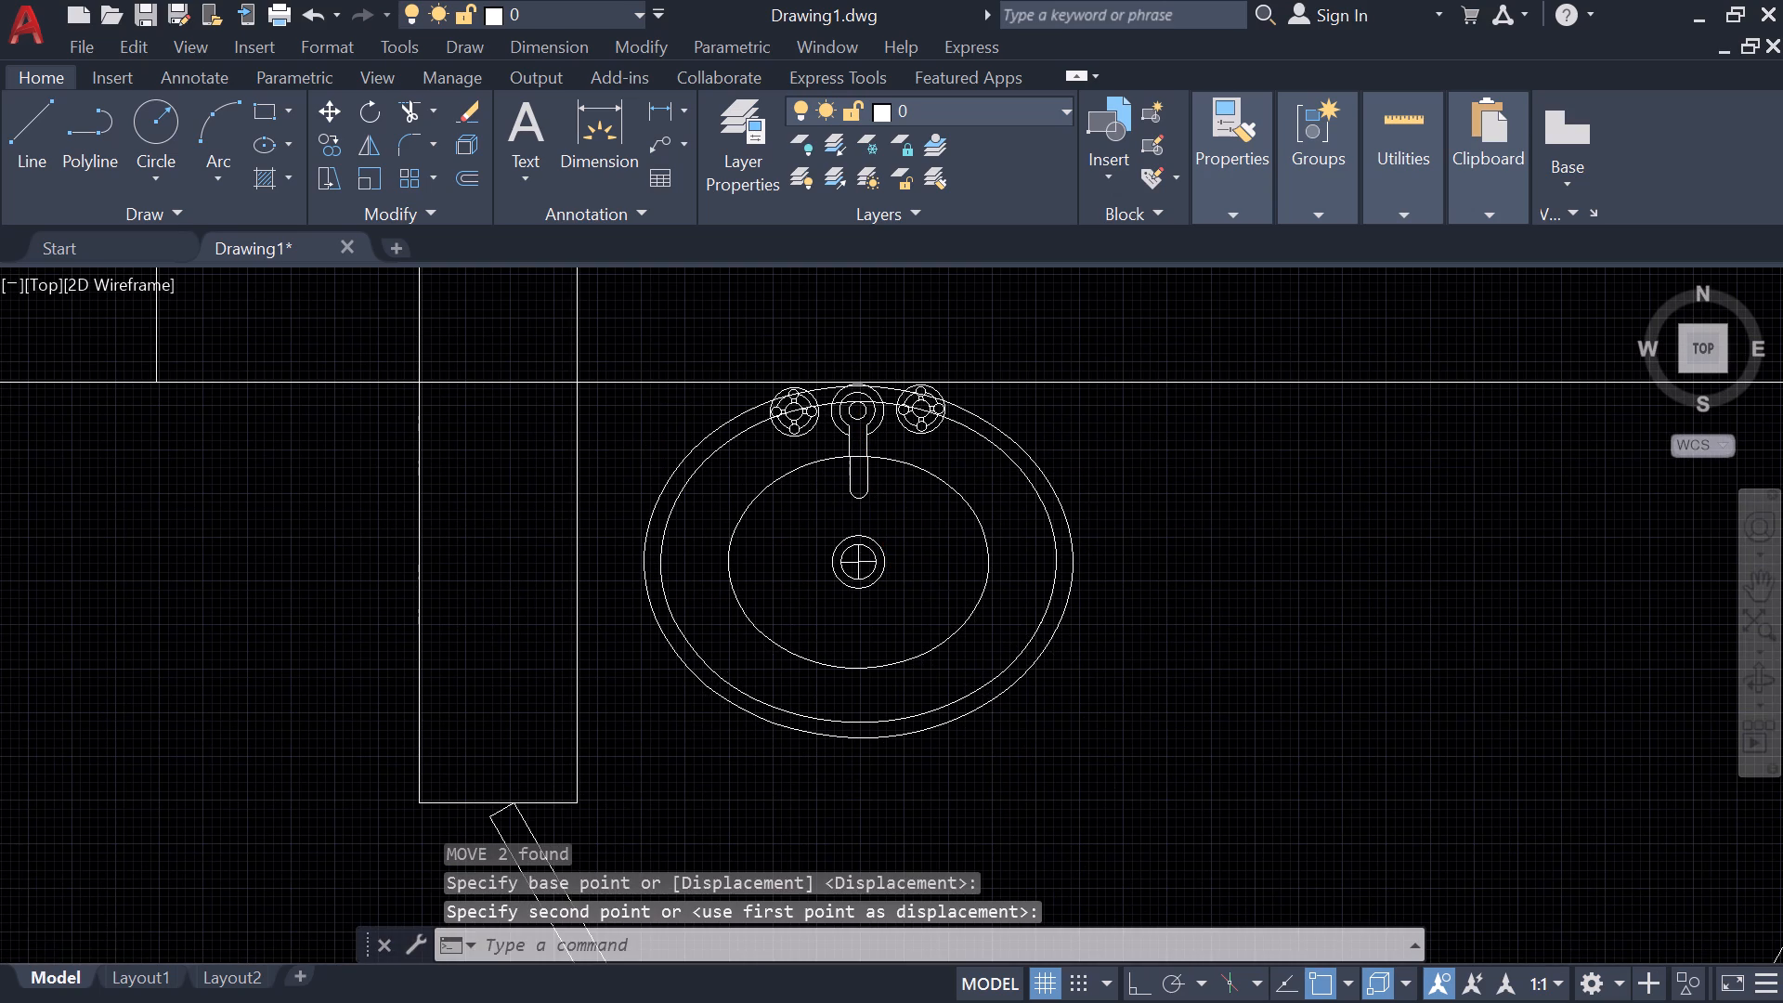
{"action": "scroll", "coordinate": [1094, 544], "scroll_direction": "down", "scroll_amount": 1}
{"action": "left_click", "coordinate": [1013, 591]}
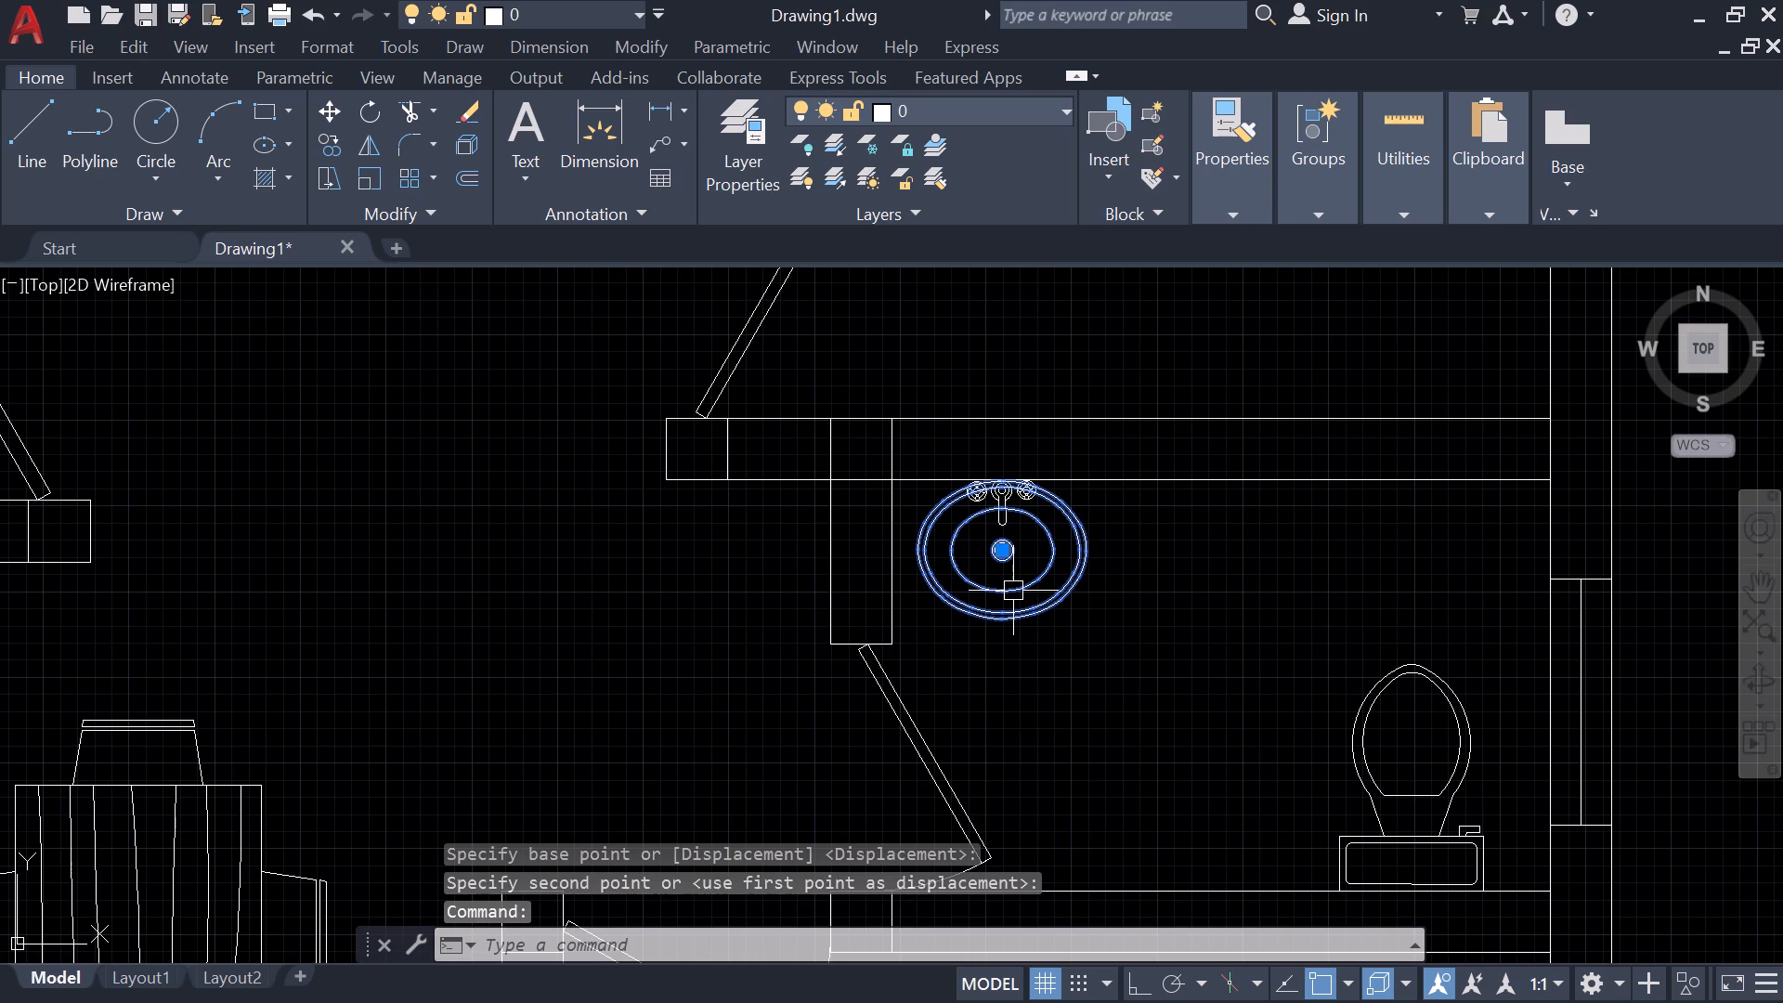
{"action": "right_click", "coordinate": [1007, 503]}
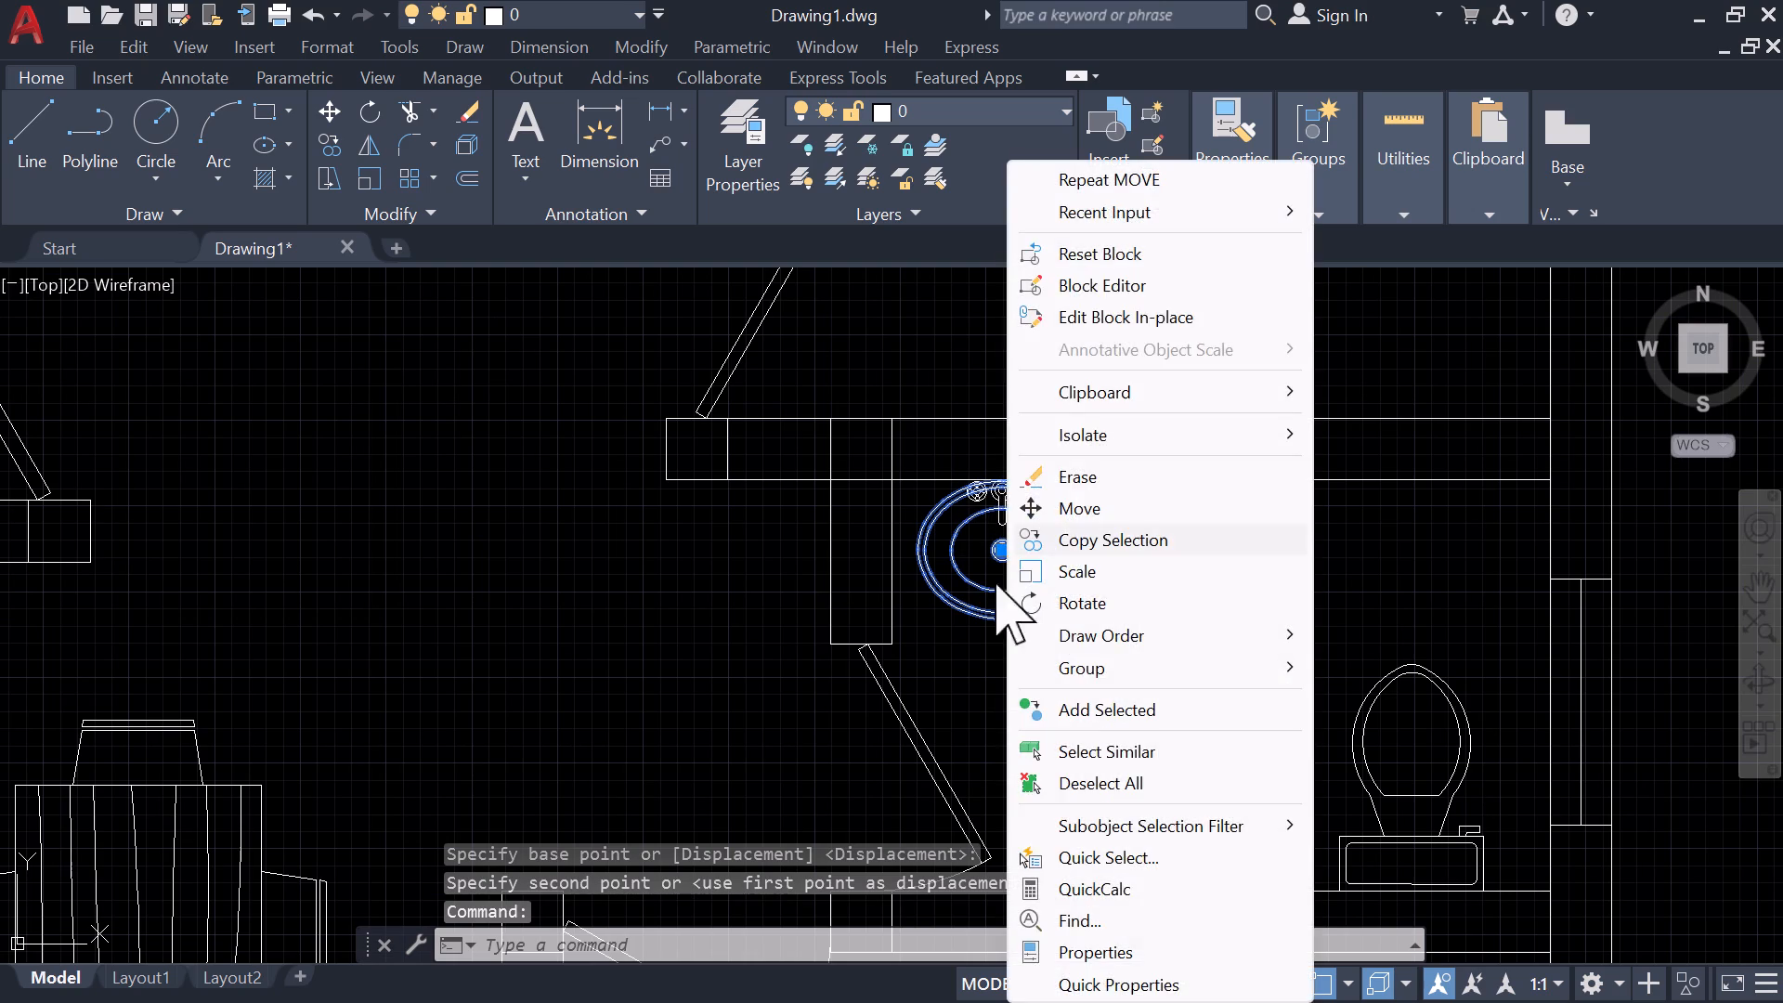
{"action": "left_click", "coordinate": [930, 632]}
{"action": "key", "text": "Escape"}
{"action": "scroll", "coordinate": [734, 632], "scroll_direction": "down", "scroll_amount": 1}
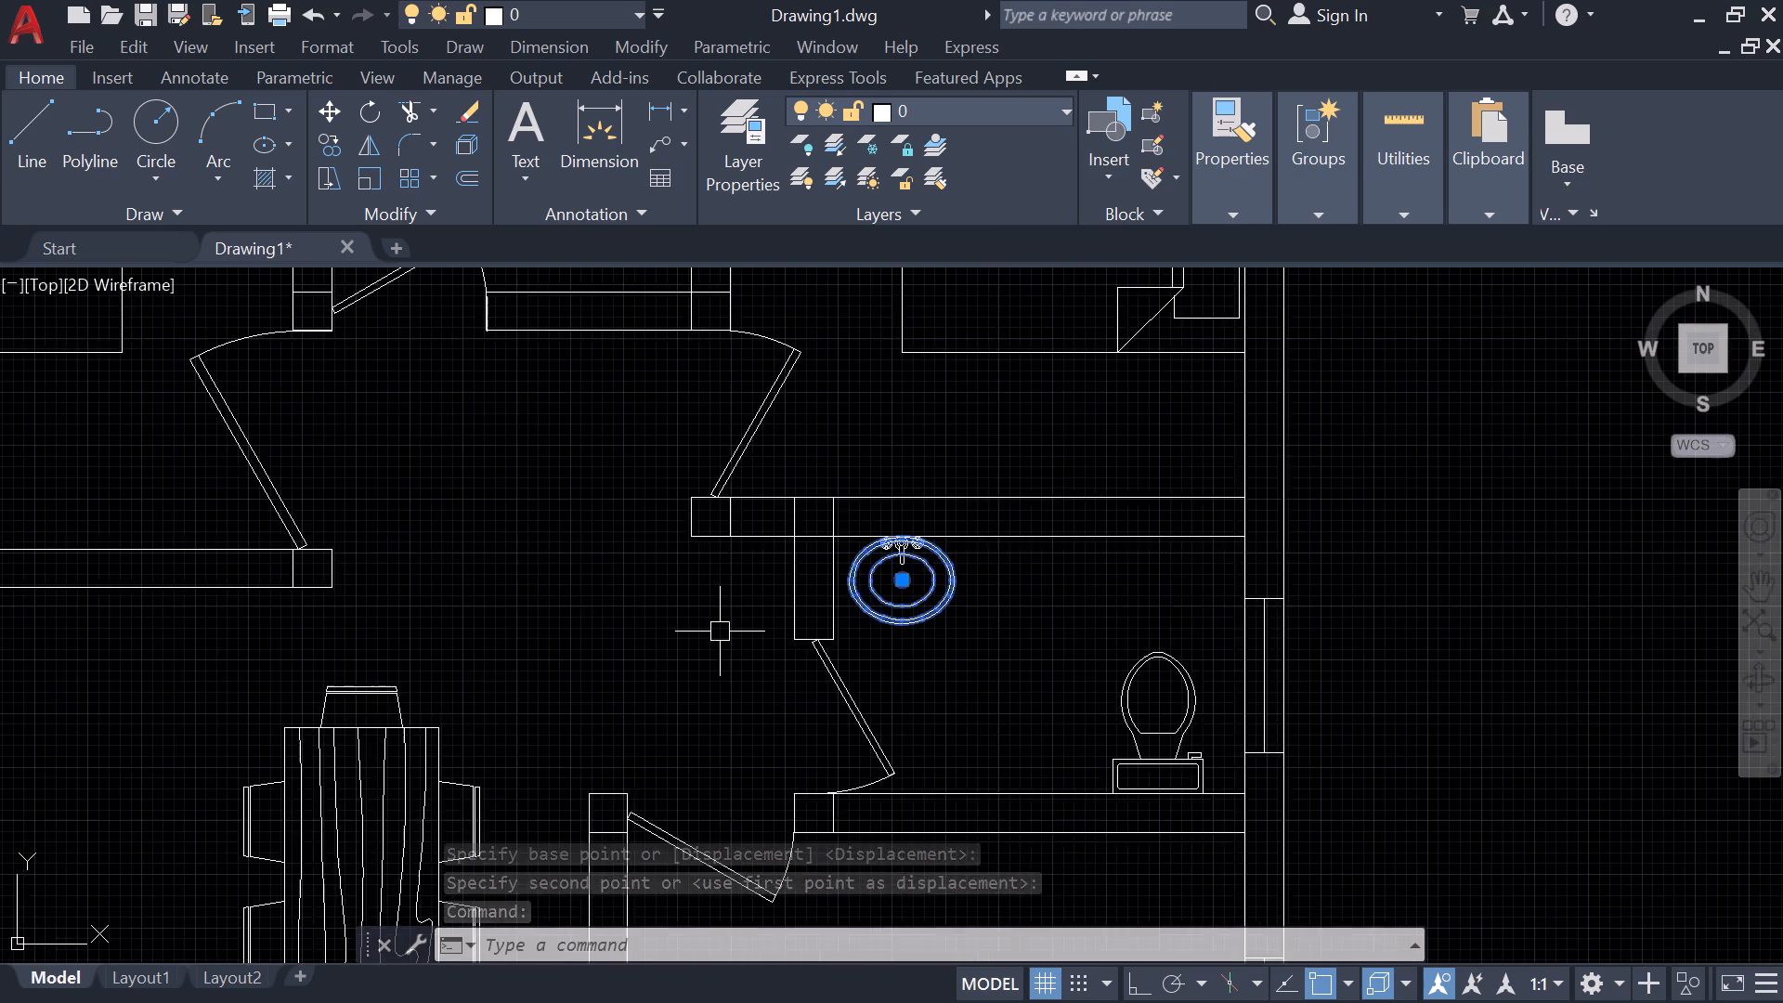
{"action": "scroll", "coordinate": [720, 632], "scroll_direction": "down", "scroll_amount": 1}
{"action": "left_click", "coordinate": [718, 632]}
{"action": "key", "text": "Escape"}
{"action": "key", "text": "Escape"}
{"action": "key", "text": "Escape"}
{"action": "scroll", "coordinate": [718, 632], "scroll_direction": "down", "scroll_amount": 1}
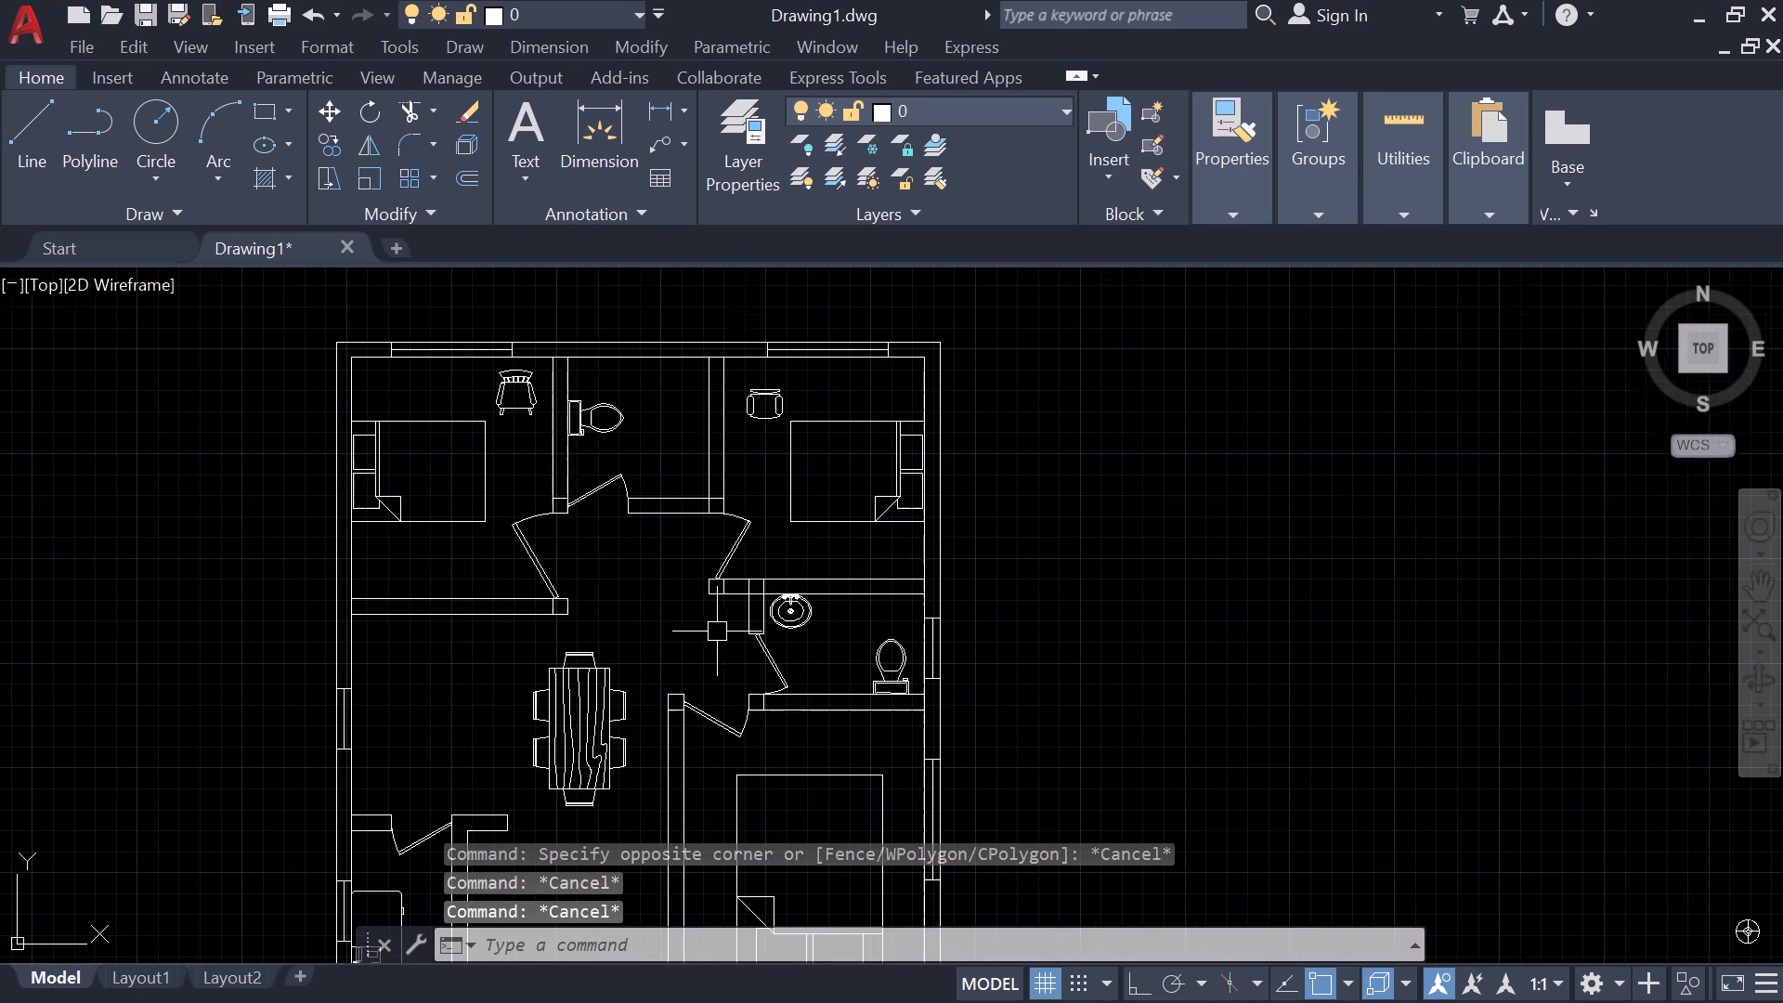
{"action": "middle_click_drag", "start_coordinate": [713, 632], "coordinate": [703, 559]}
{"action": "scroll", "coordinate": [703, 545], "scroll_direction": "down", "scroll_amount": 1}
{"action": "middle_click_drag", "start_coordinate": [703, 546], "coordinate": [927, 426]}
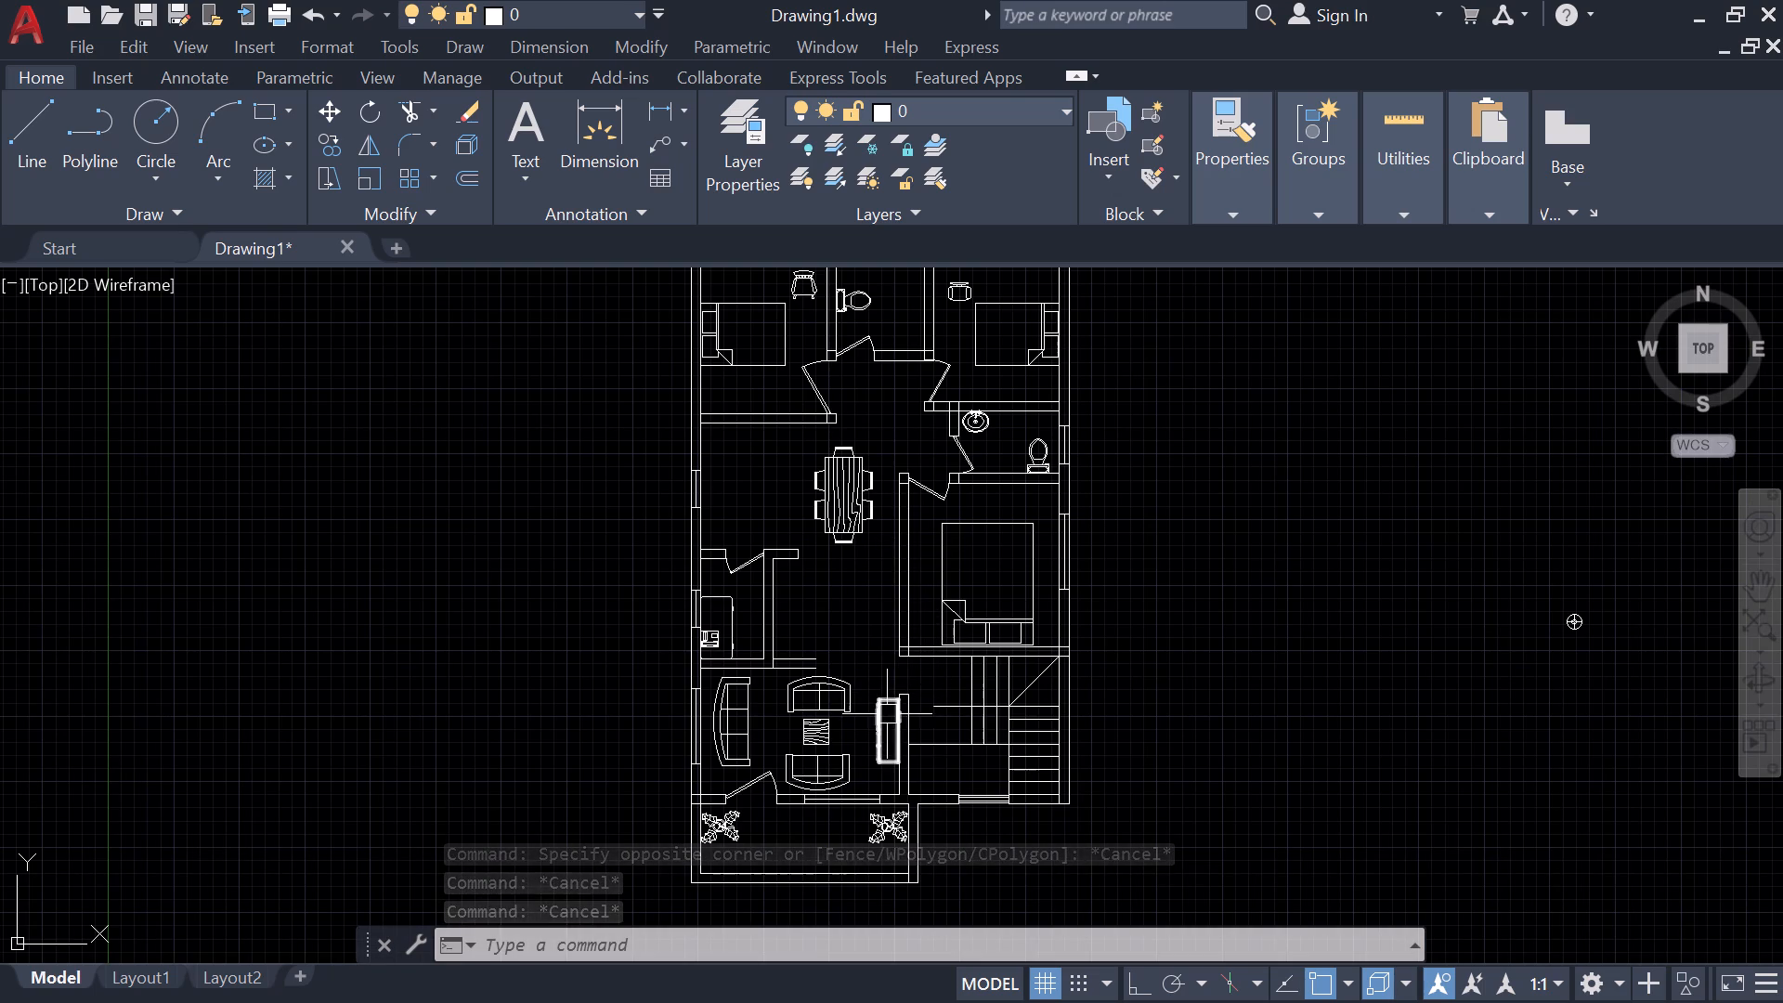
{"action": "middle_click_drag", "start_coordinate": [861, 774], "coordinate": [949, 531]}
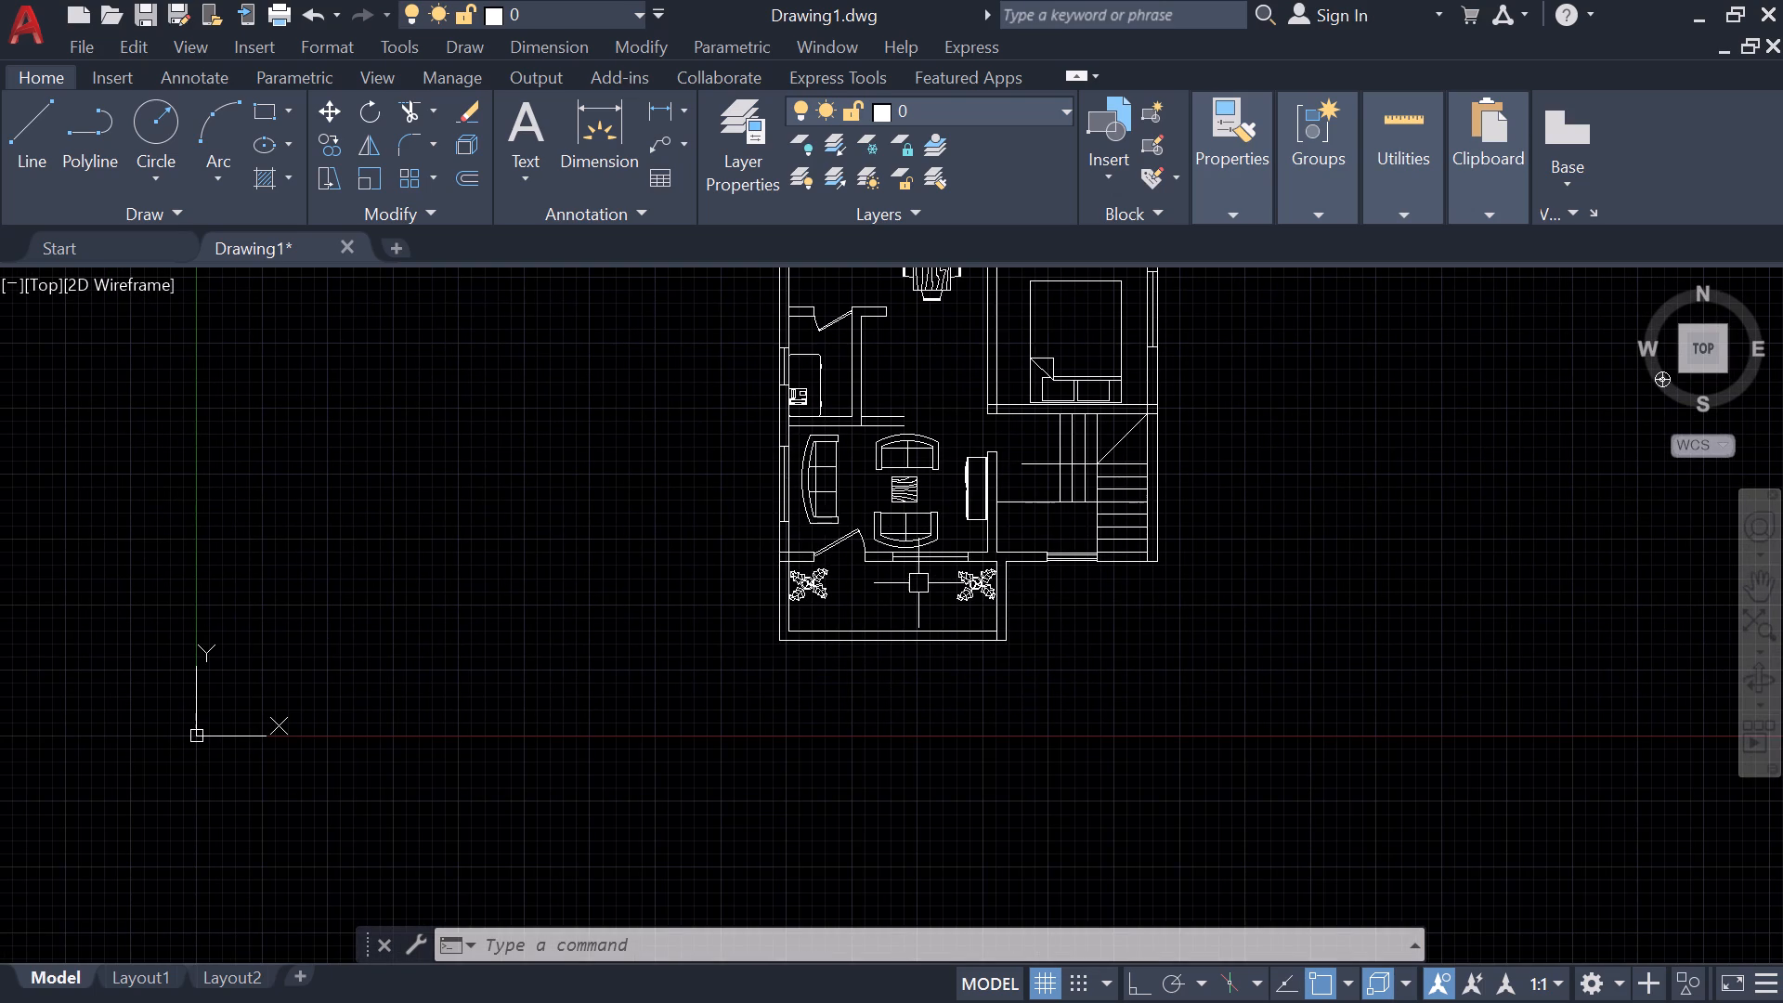
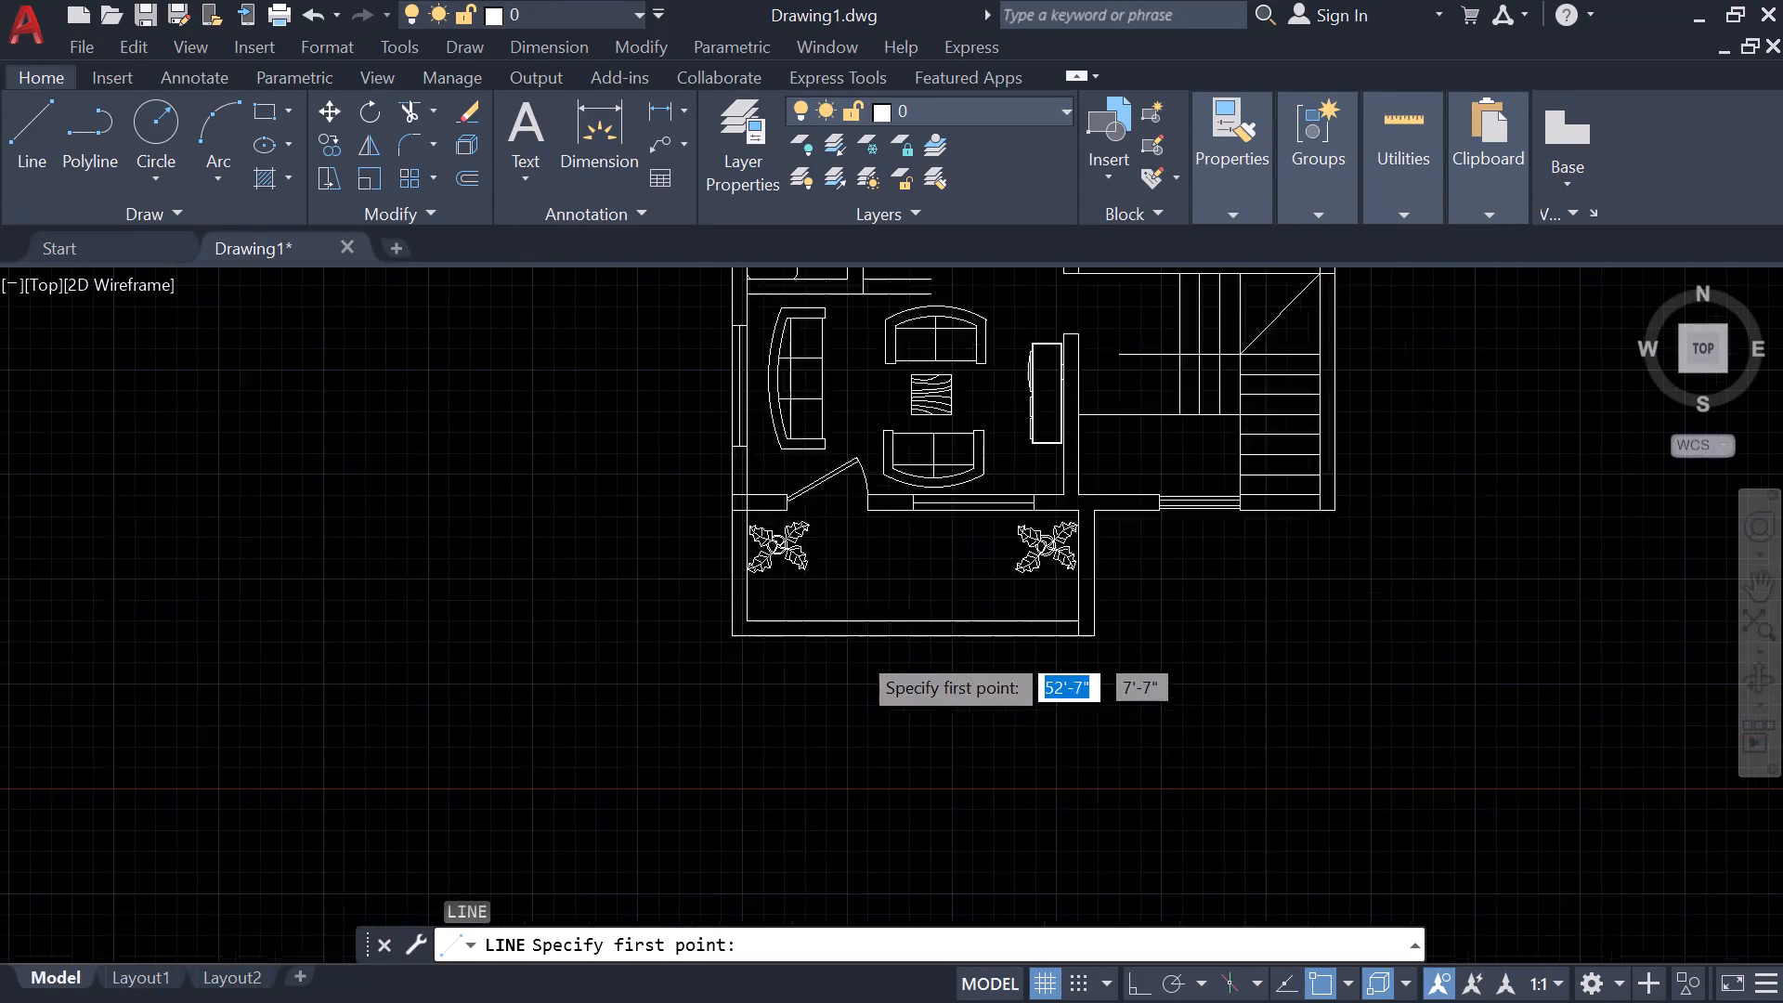
Draw a short line squarely across the porch's south wall, from its inner face to its outer face, west of the wall's middle.
{"action": "left_click", "coordinate": [861, 539]}
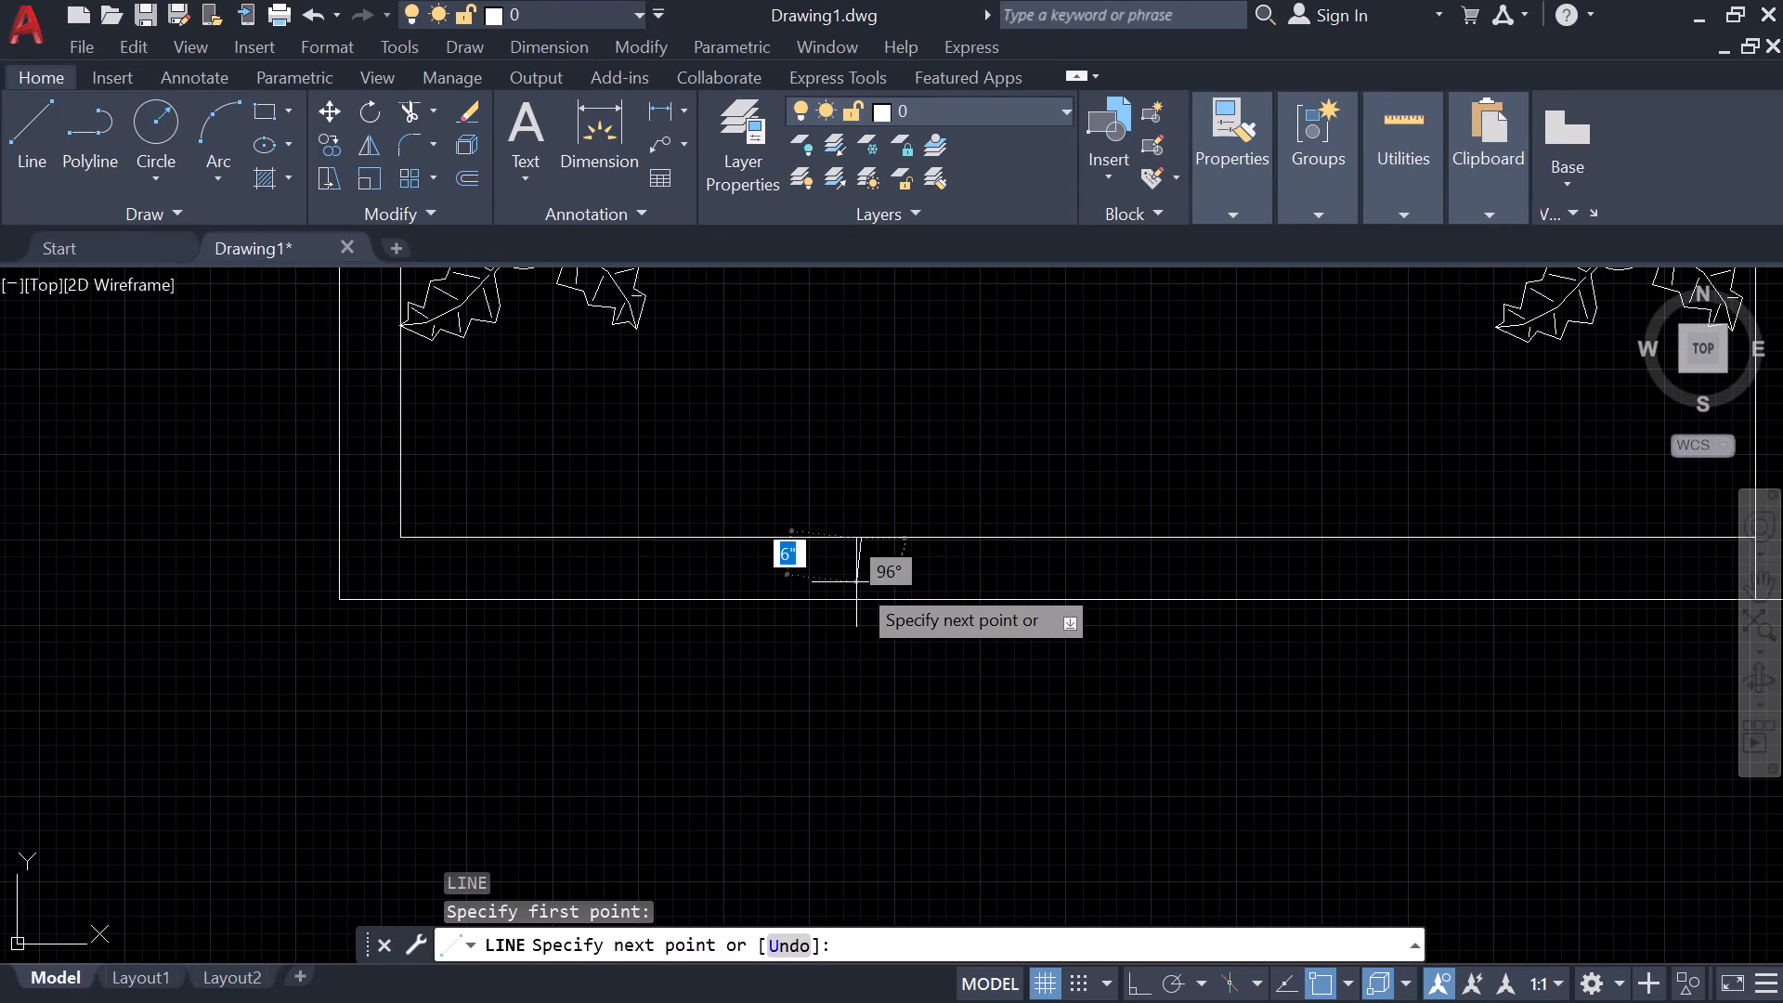
{"action": "left_click", "coordinate": [865, 604]}
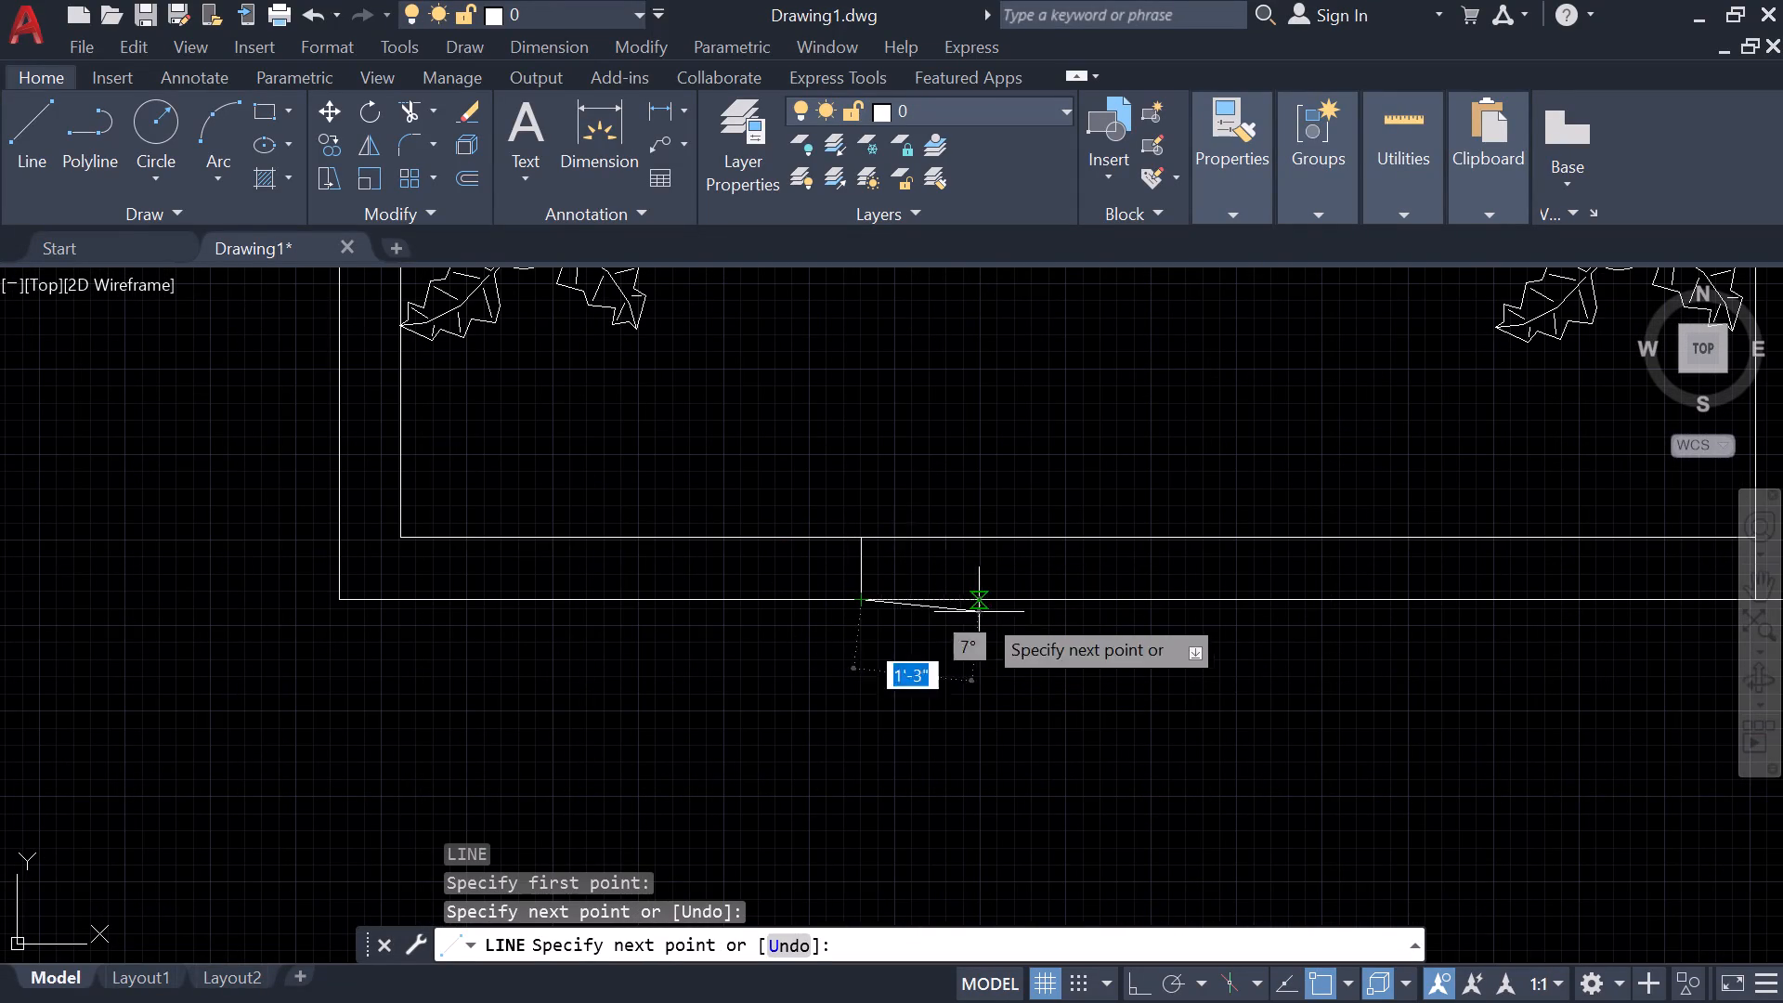
{"action": "key", "text": "Escape"}
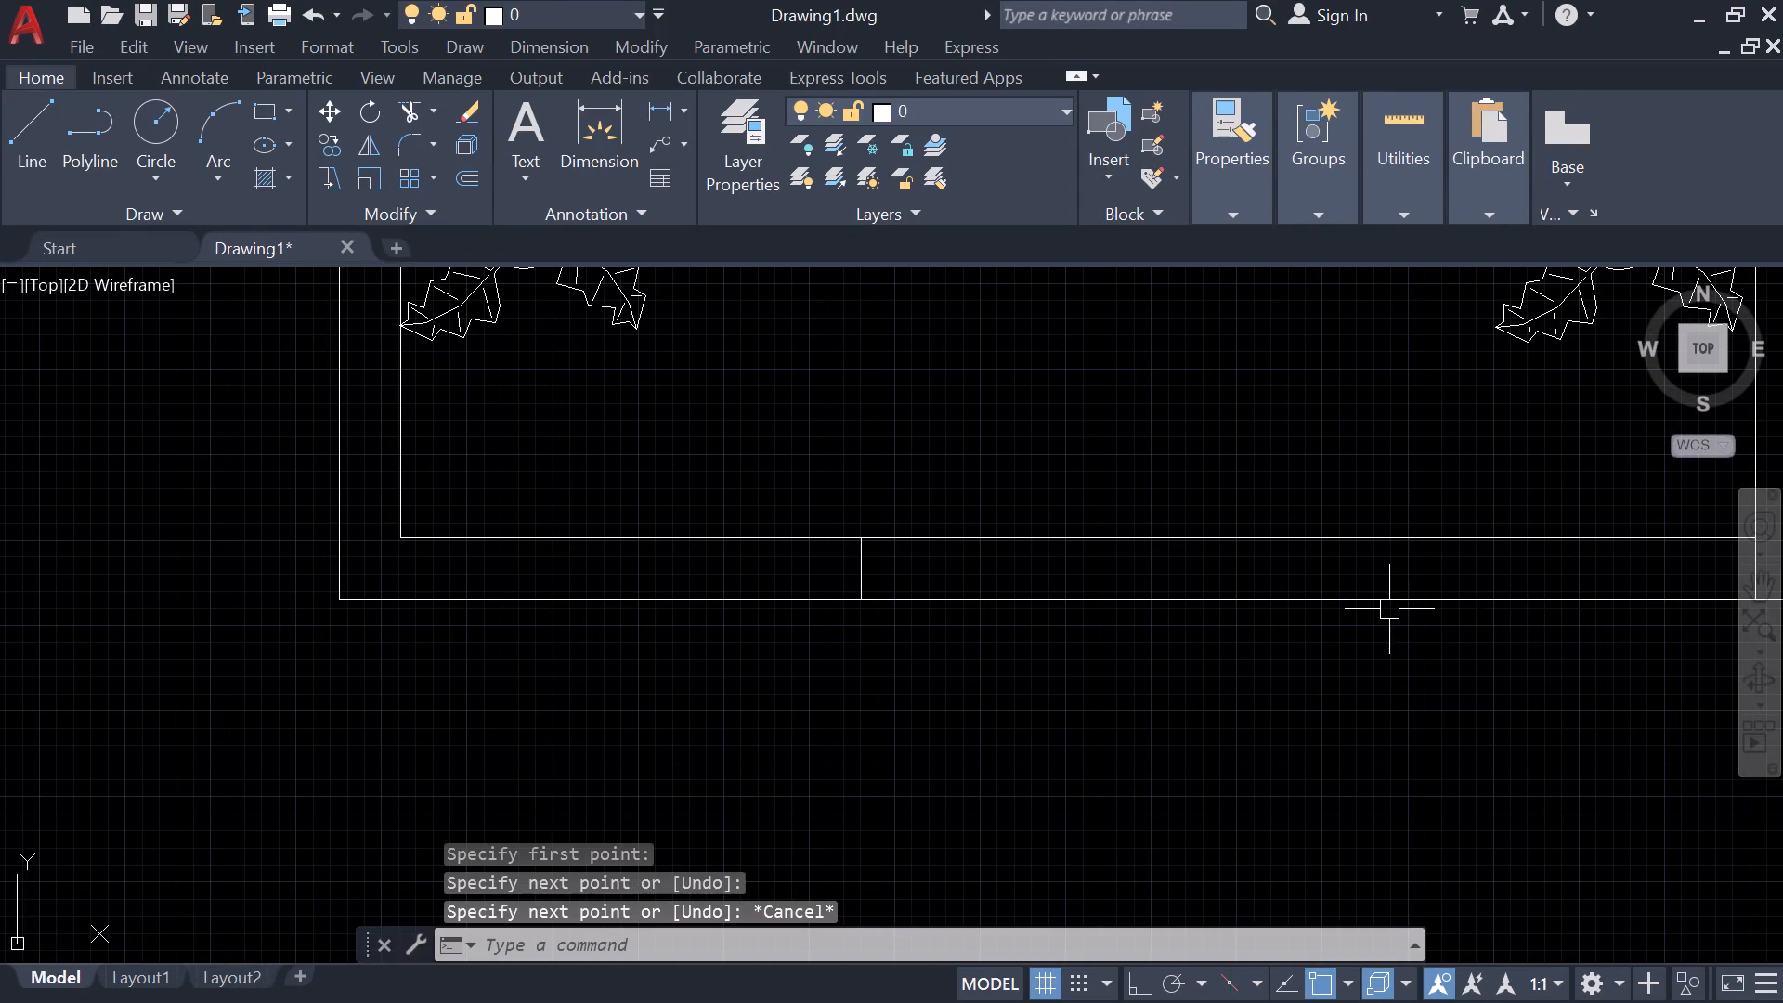
Offset the short wall-crossing line 4' east, and offset that copy another 2' east.
{"action": "key", "text": "o"}
{"action": "key", "text": "Return"}
{"action": "type", "text": "4'"}
{"action": "key", "text": "Return"}
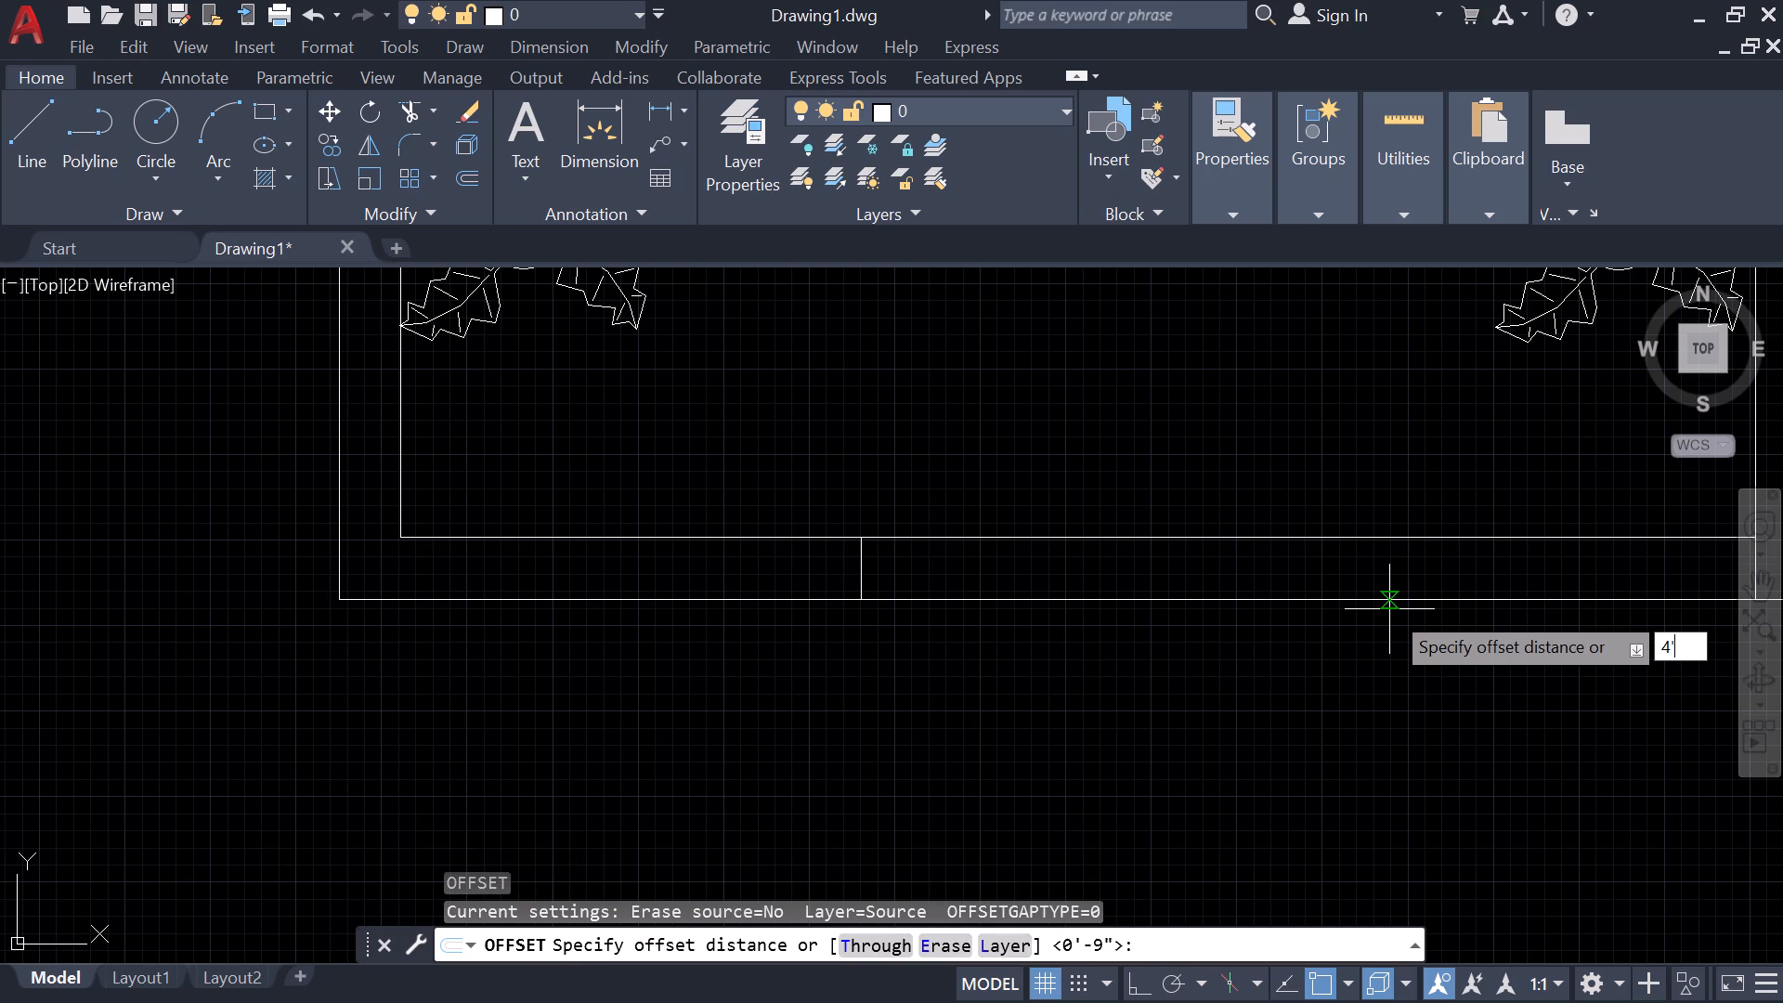
{"action": "left_click", "coordinate": [860, 567]}
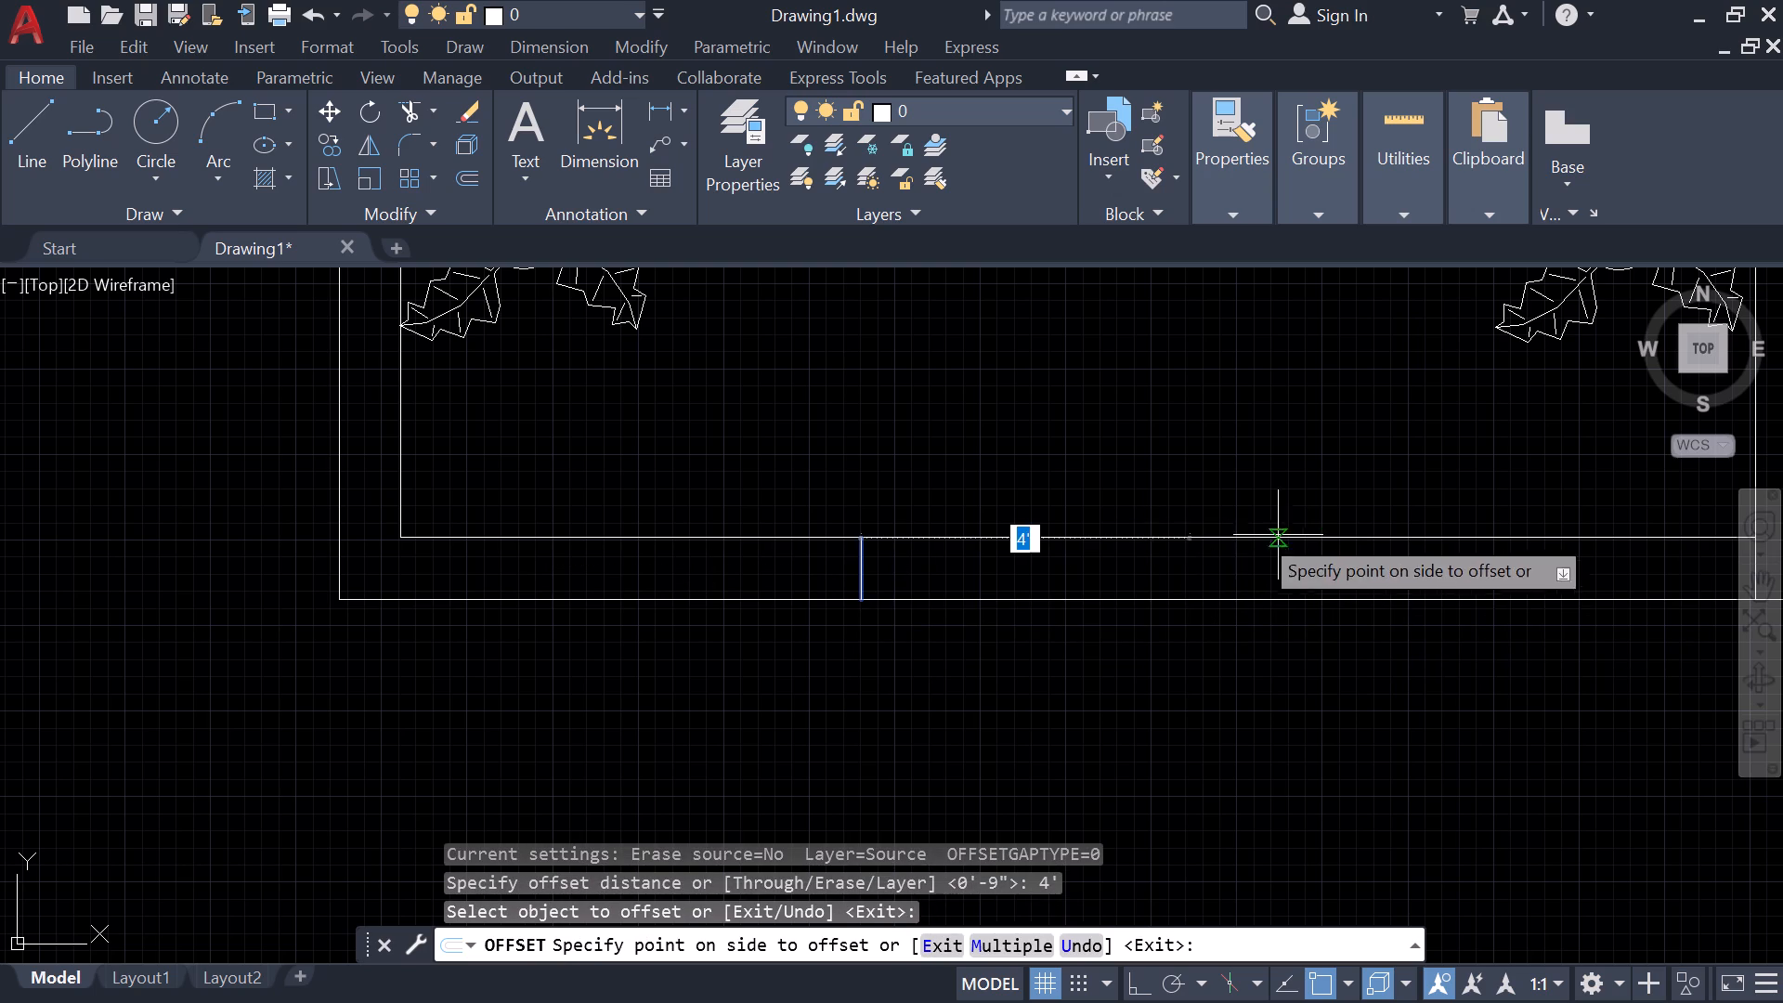
{"action": "left_click", "coordinate": [1332, 572]}
{"action": "left_click", "coordinate": [1191, 572]}
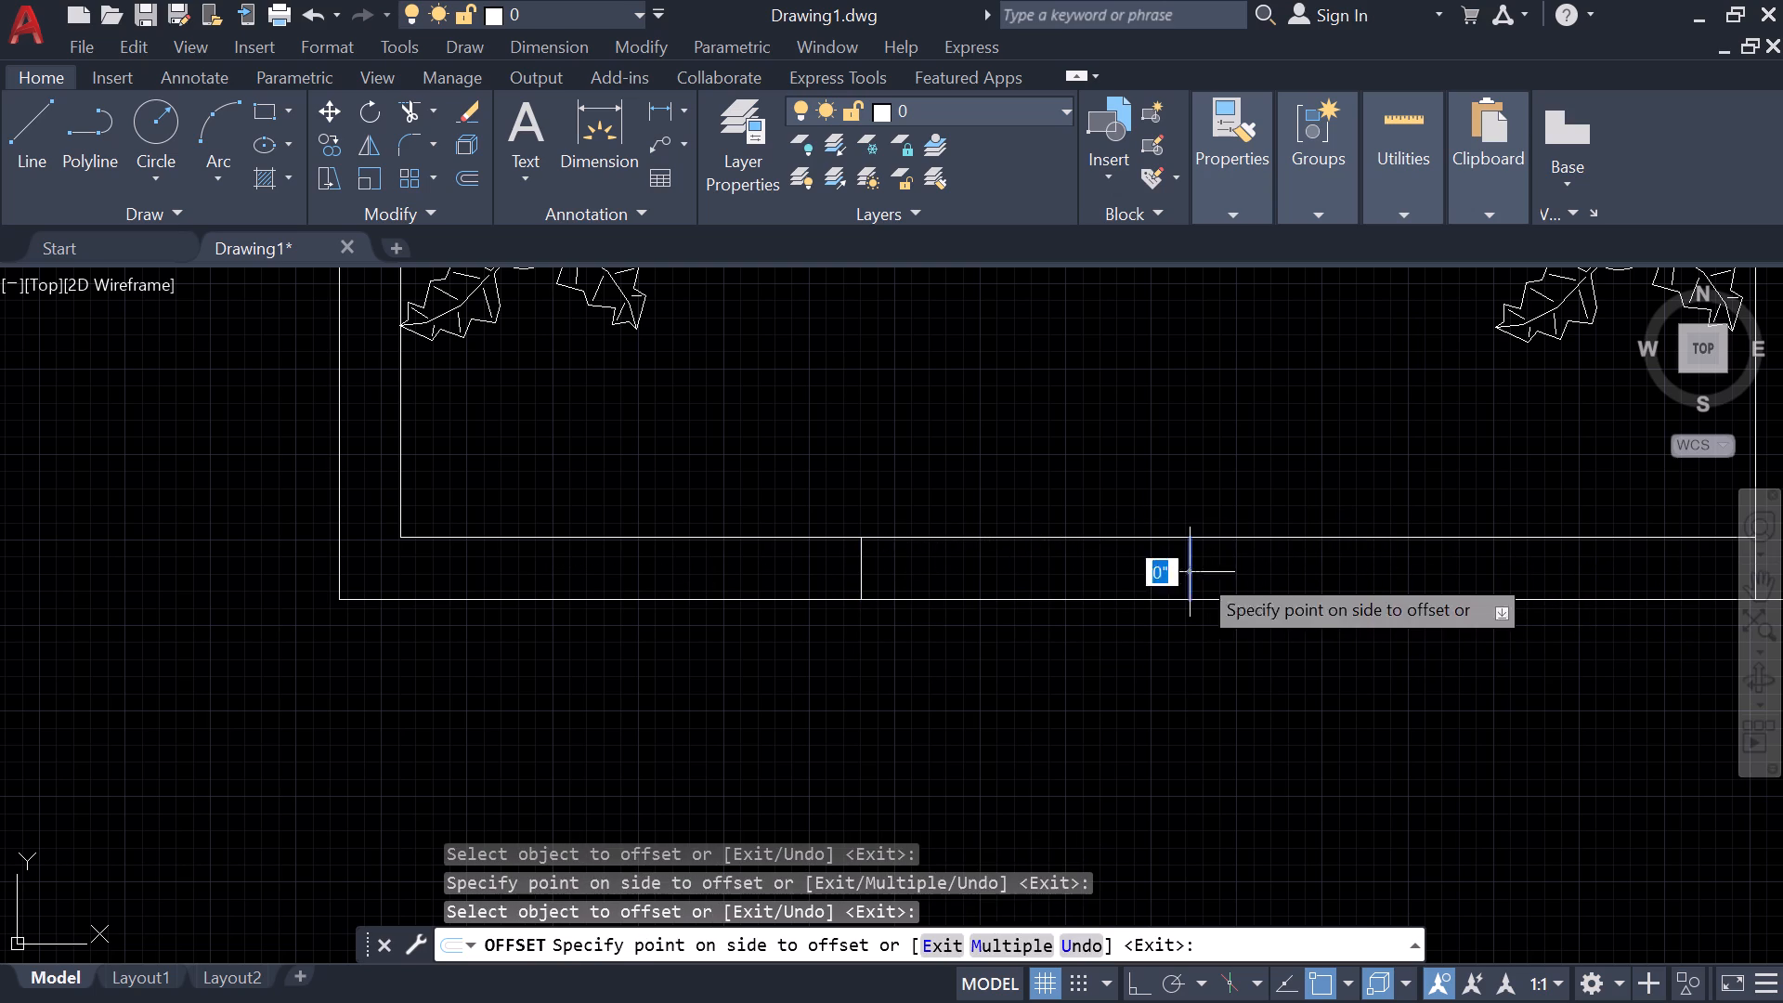
{"action": "type", "text": "2'"}
{"action": "key", "text": "Return"}
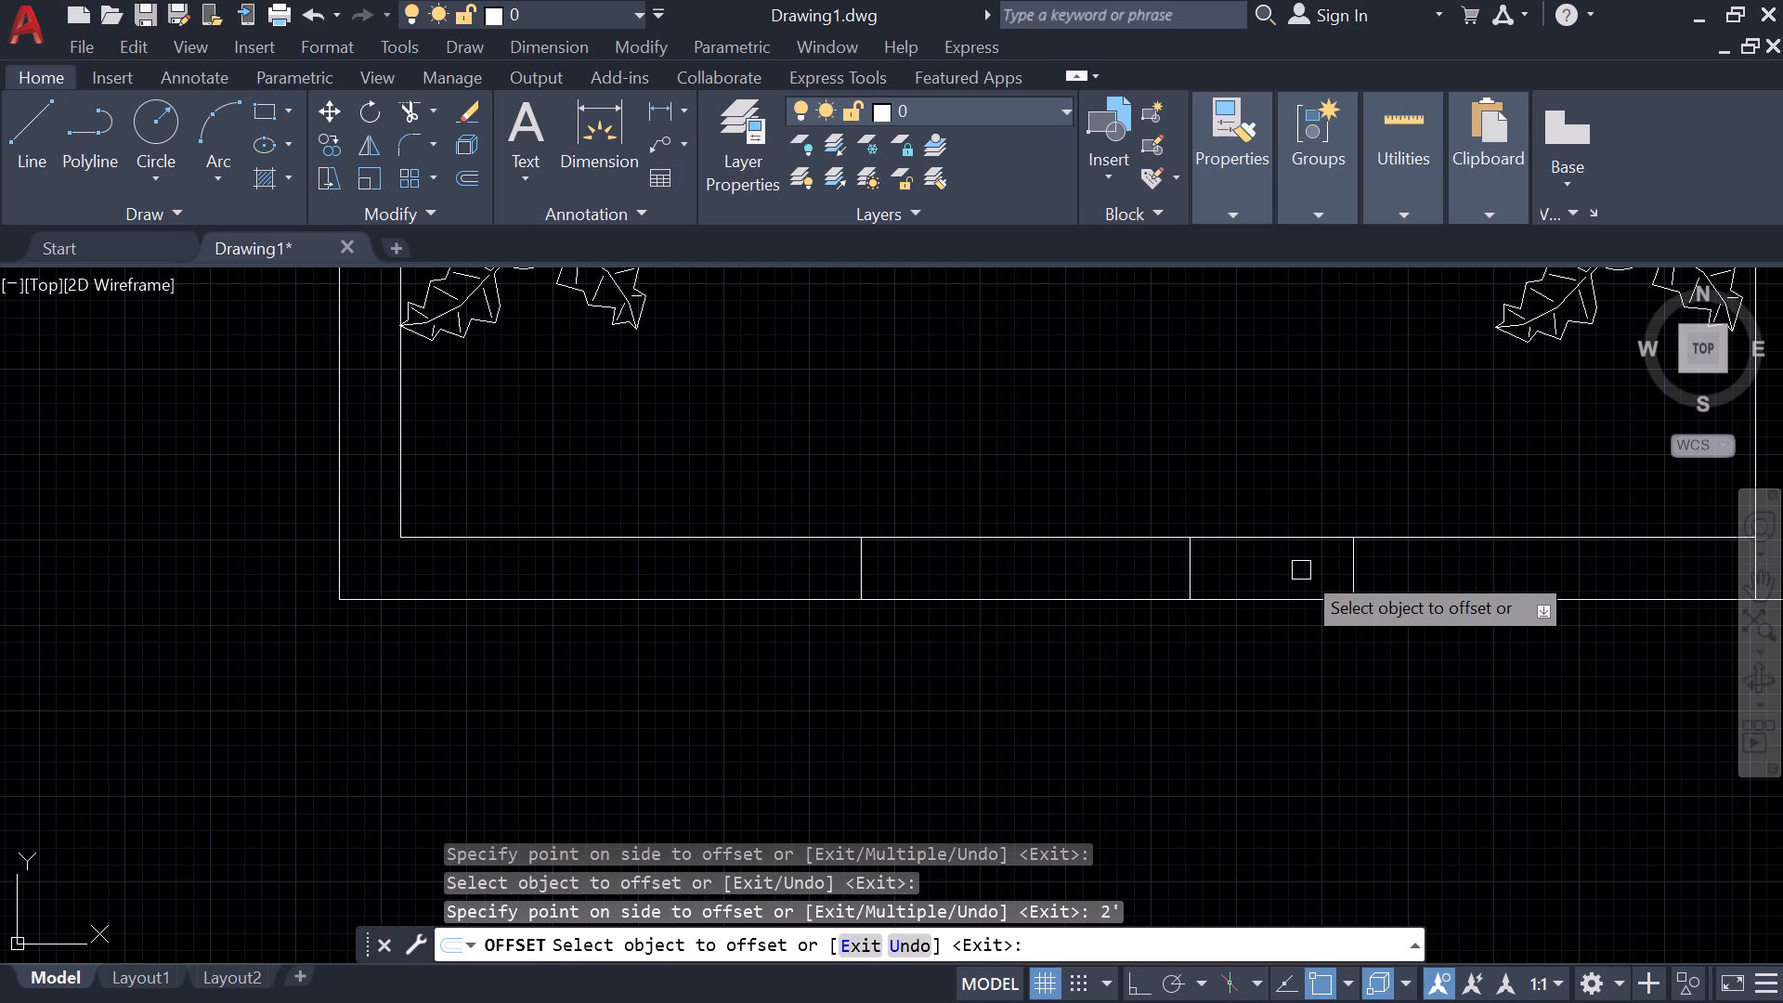
{"action": "key", "text": "Escape"}
Trim away the middle of the three short lines crossing the porch's south wall.
{"action": "type", "text": "tr"}
{"action": "key", "text": "space"}
{"action": "left_click", "coordinate": [1187, 570]}
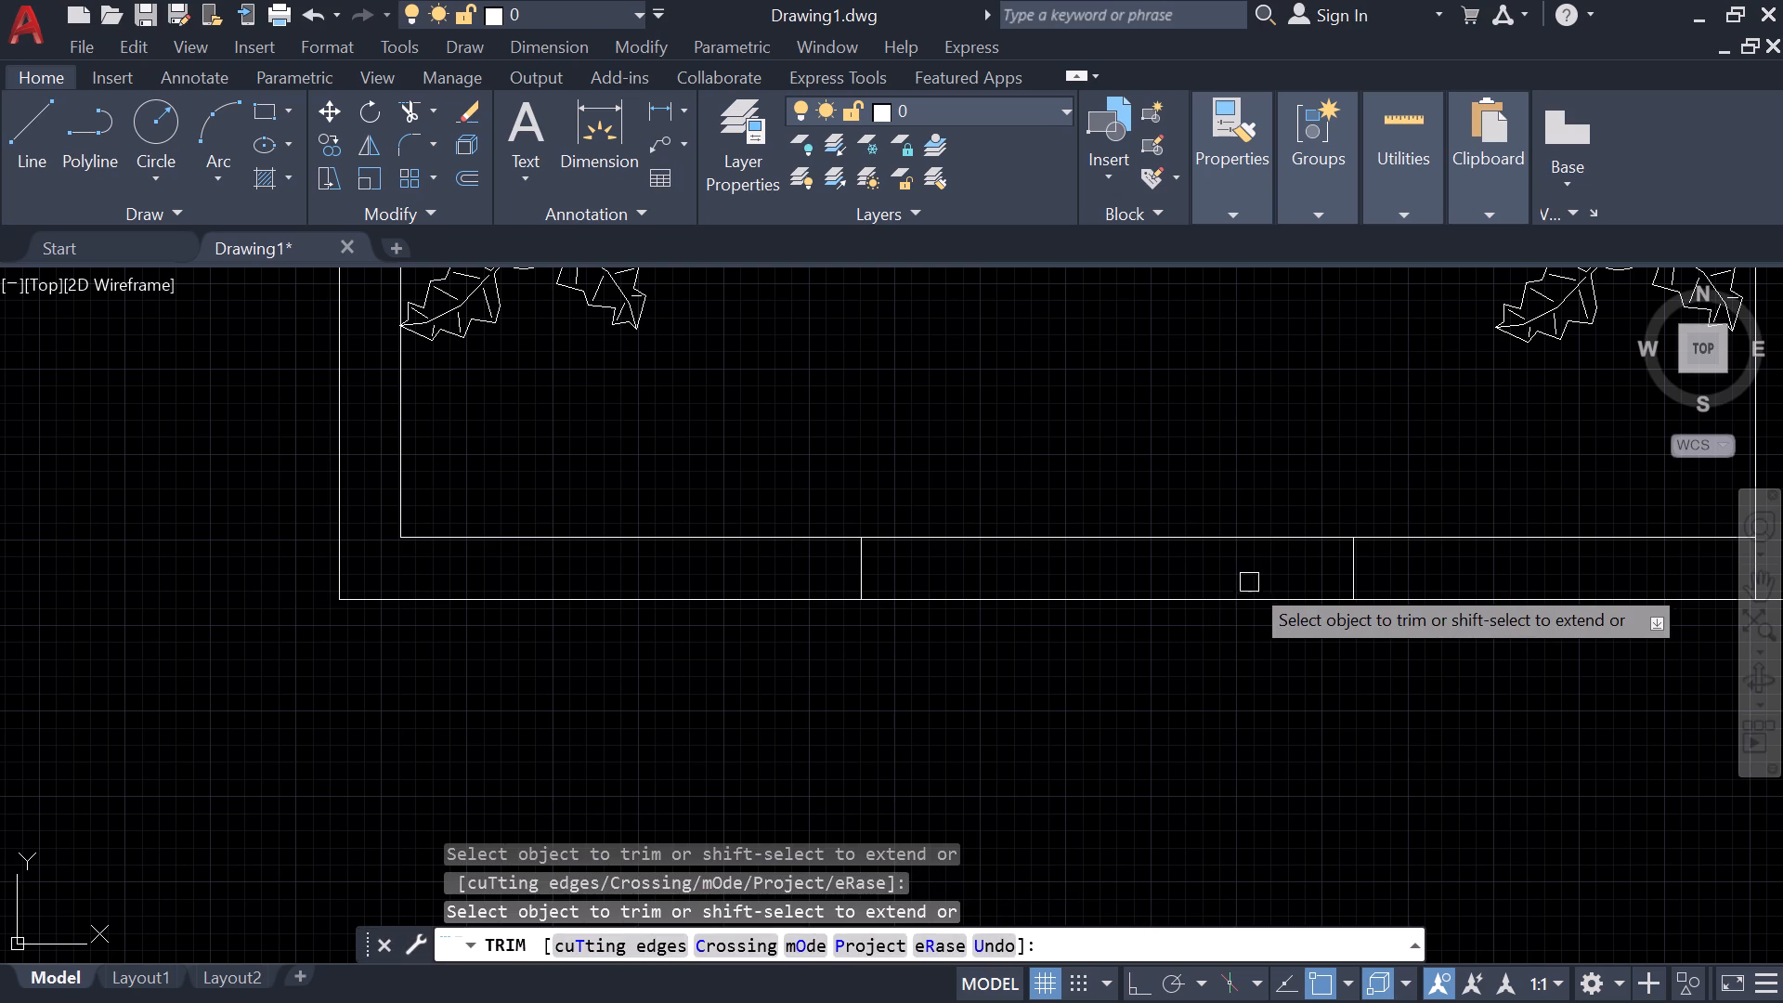
{"action": "key", "text": "Escape"}
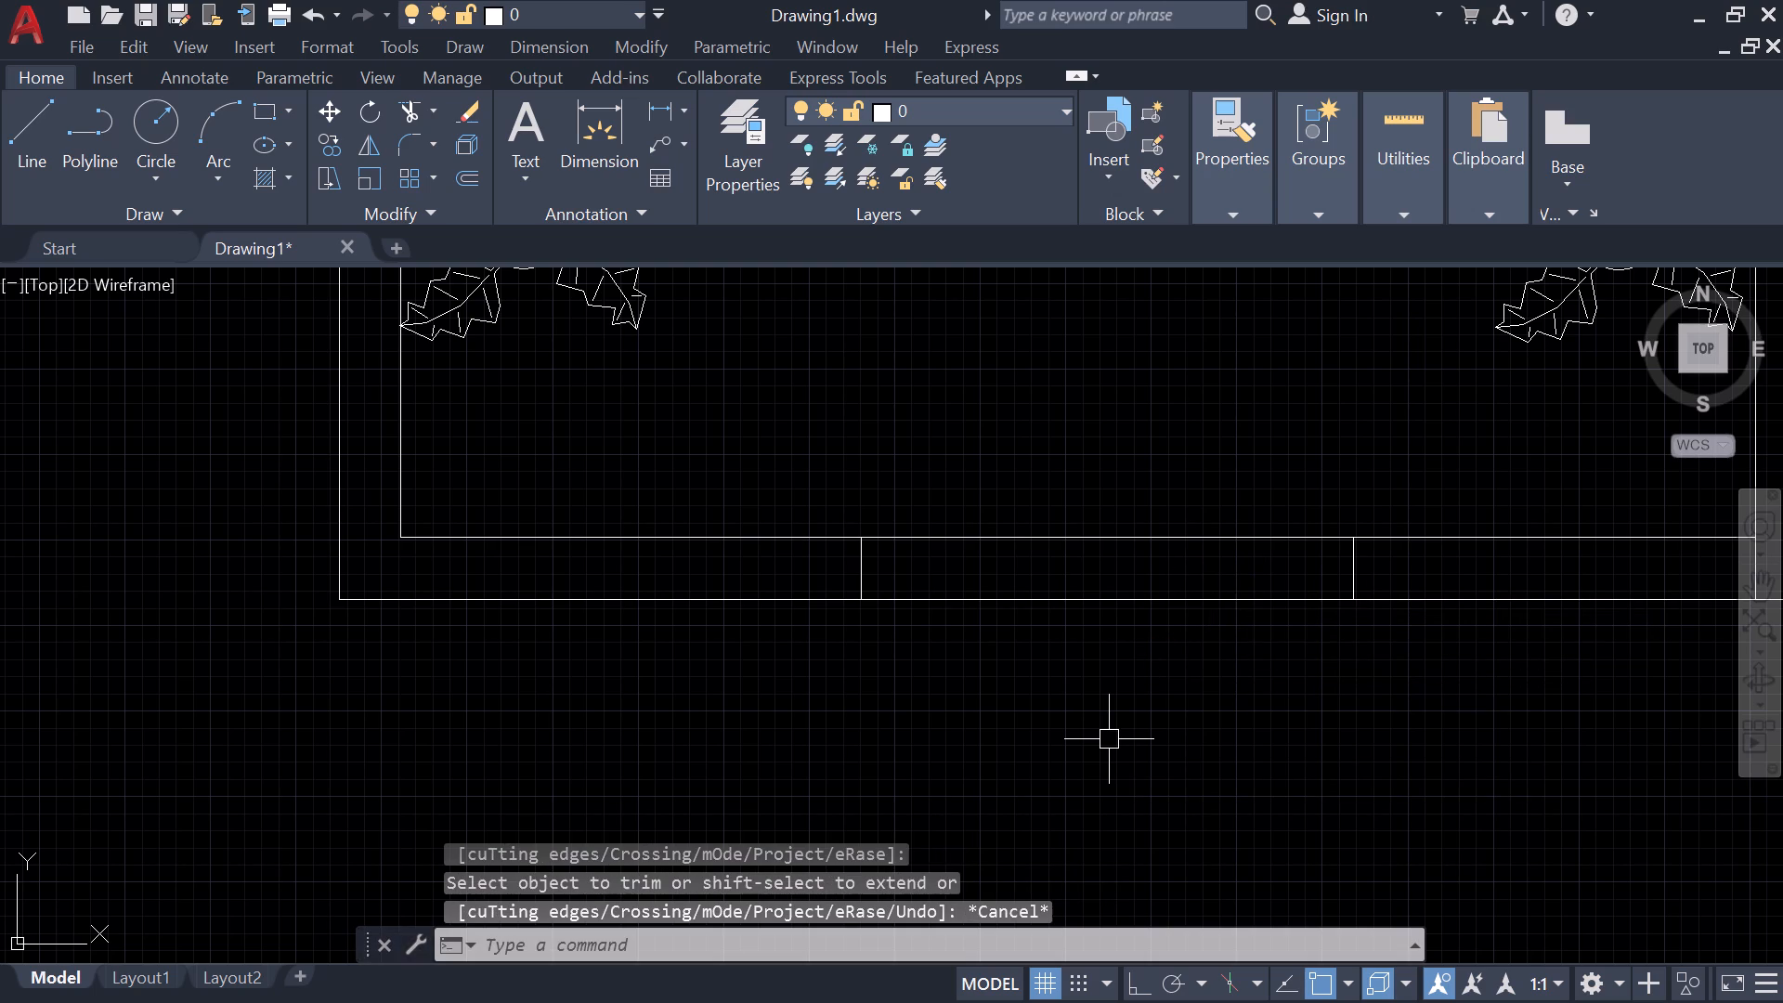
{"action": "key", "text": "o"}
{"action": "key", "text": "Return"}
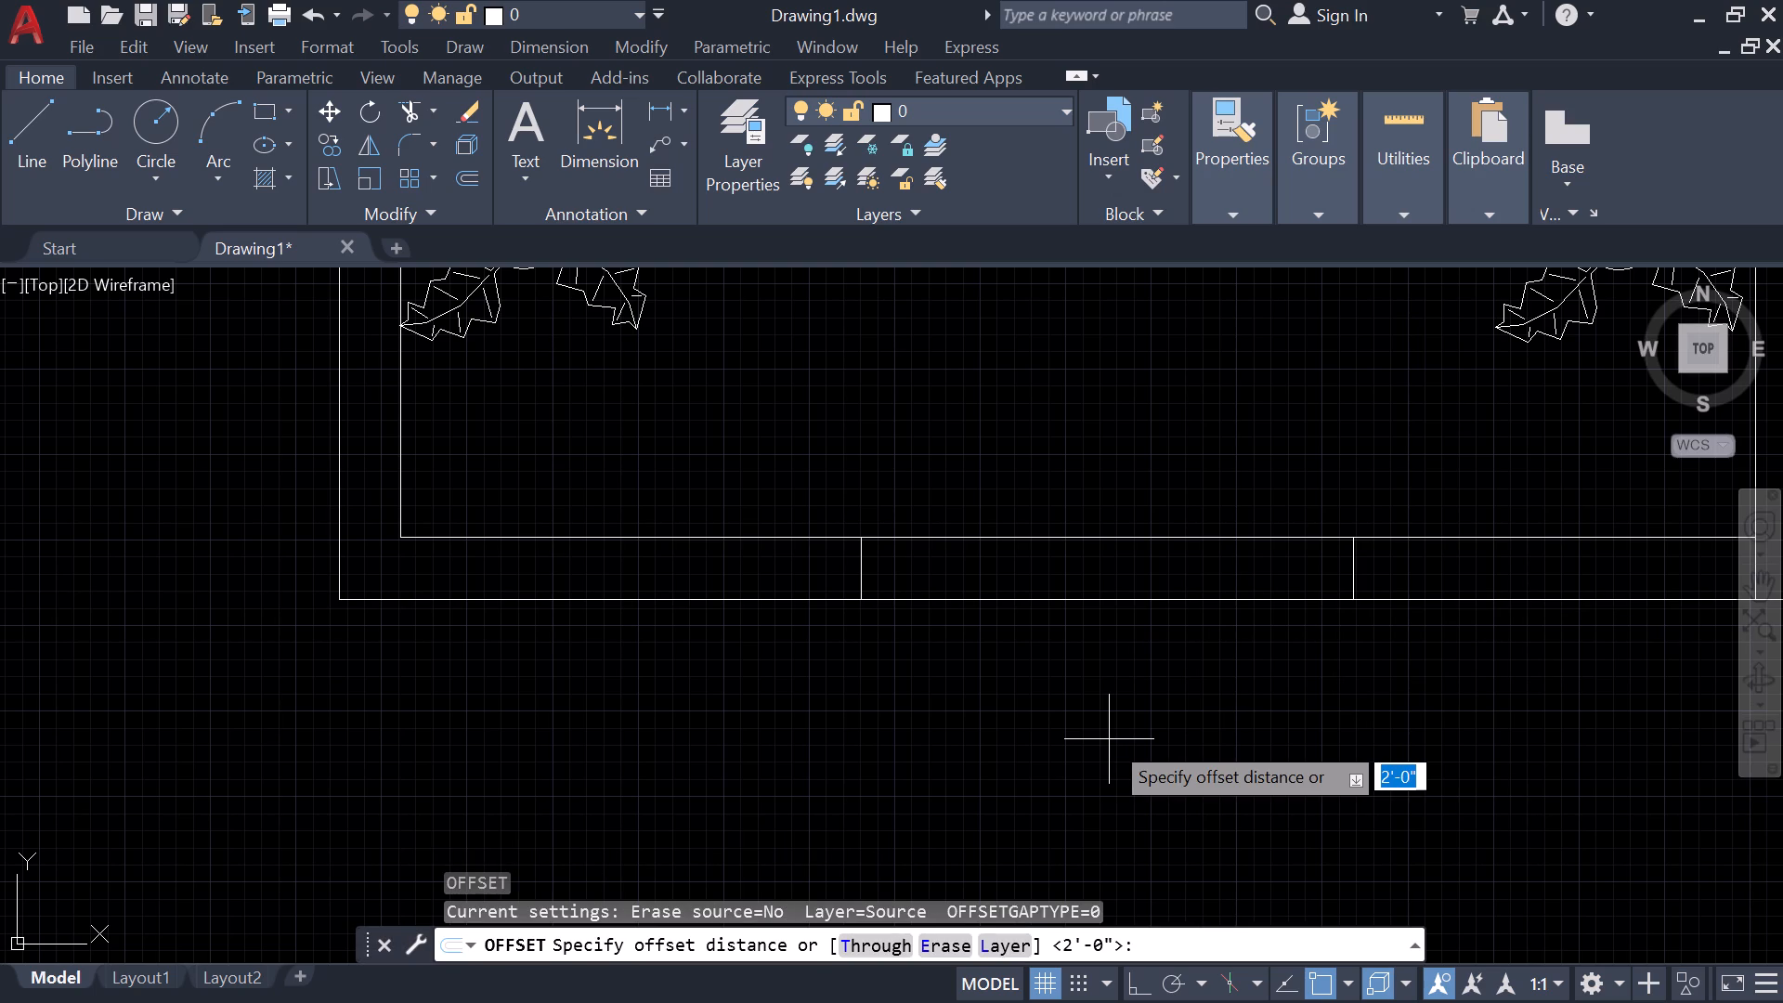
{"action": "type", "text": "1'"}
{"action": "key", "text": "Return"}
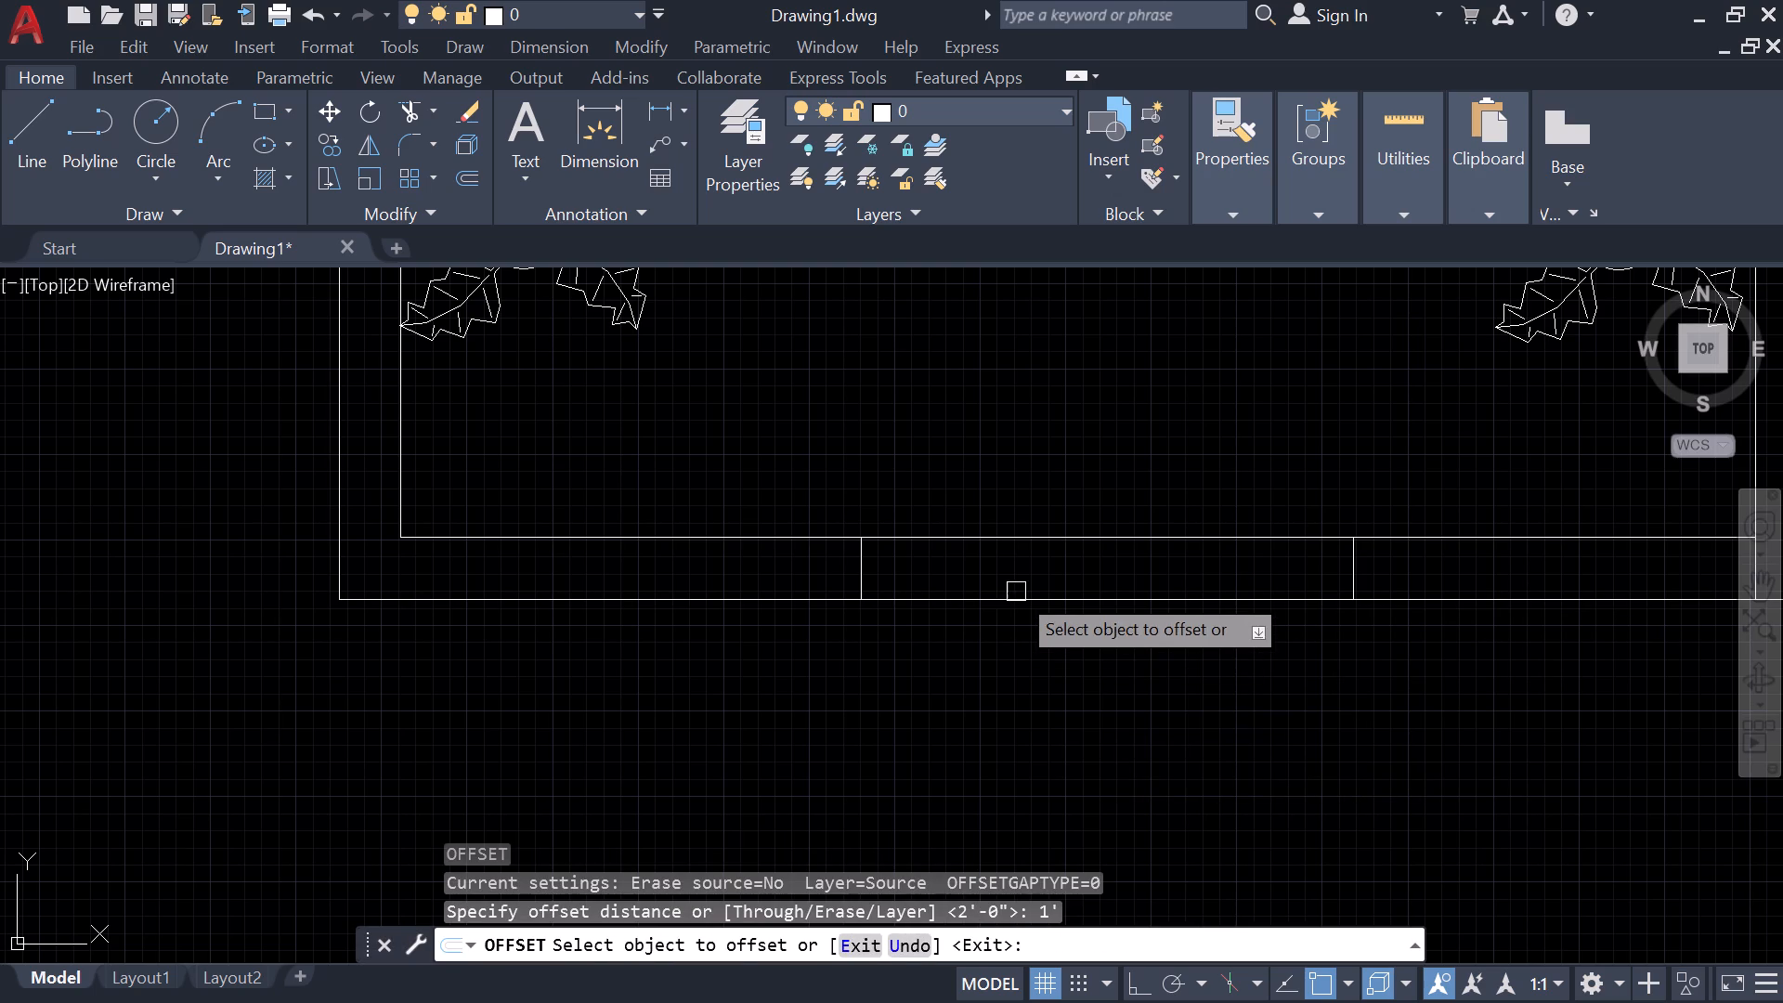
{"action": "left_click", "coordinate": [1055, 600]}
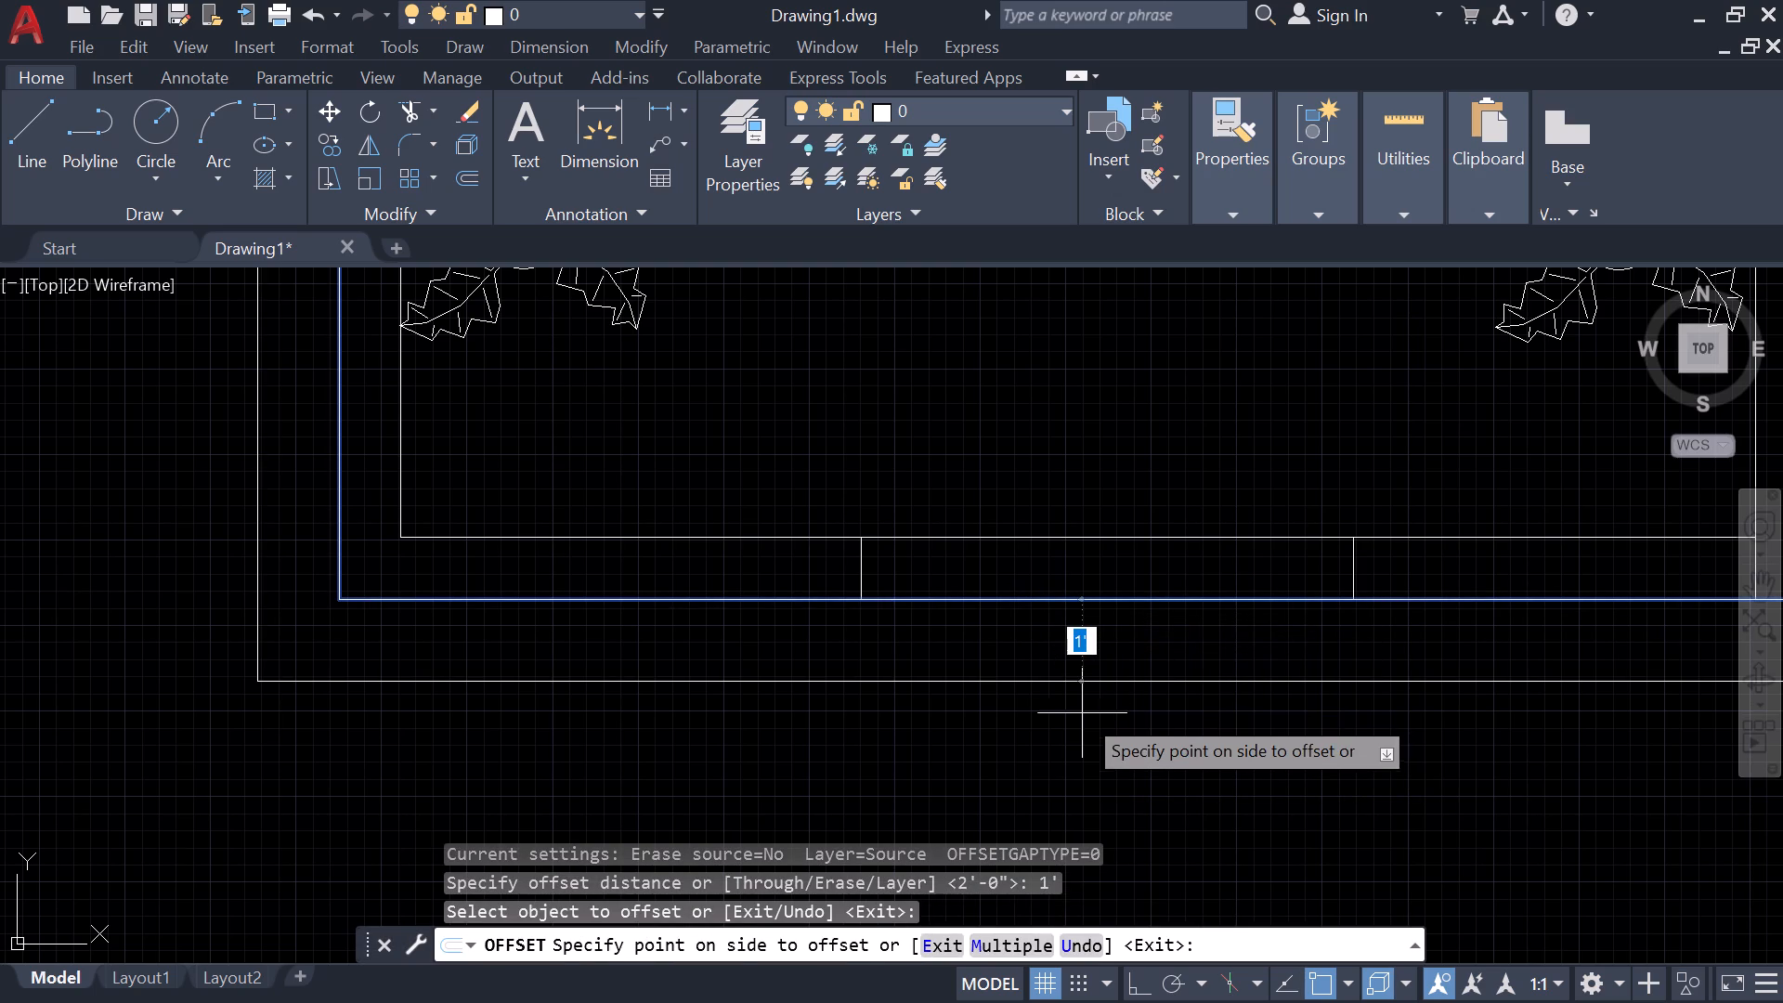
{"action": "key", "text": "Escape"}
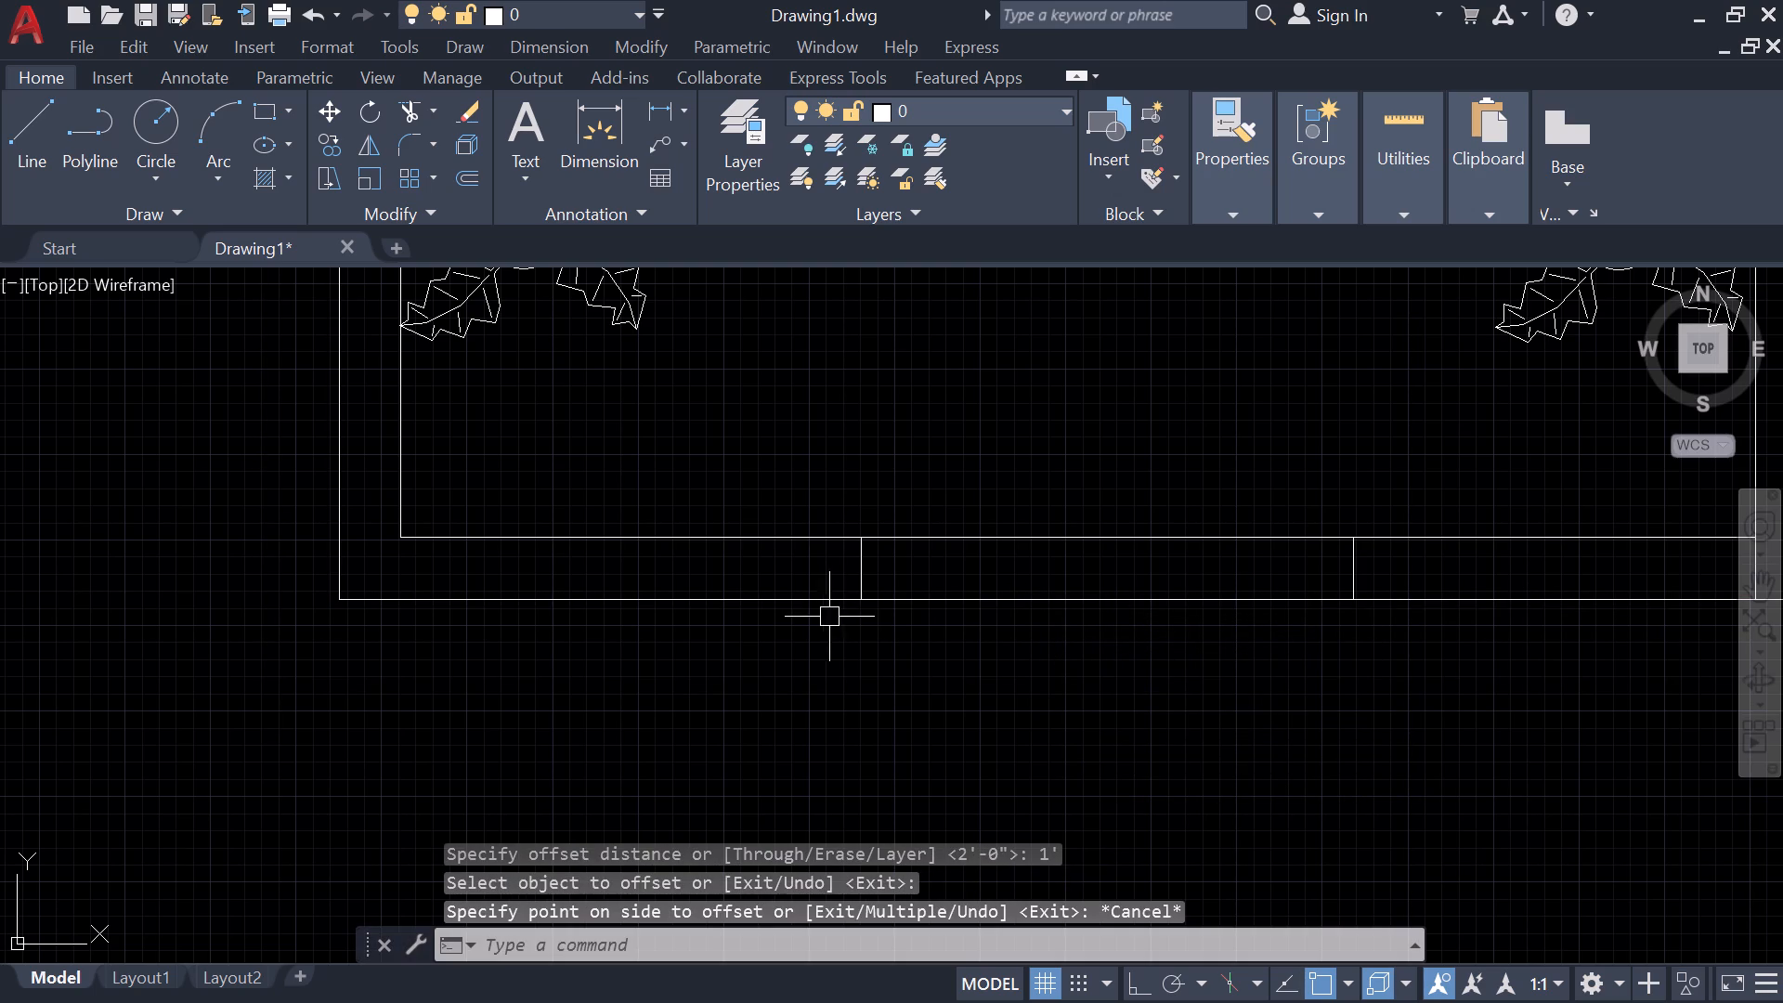
Explode the porch's outer wall polyline into separate lines.
{"action": "left_click", "coordinate": [811, 592]}
{"action": "type", "text": "x"}
{"action": "key", "text": "space"}
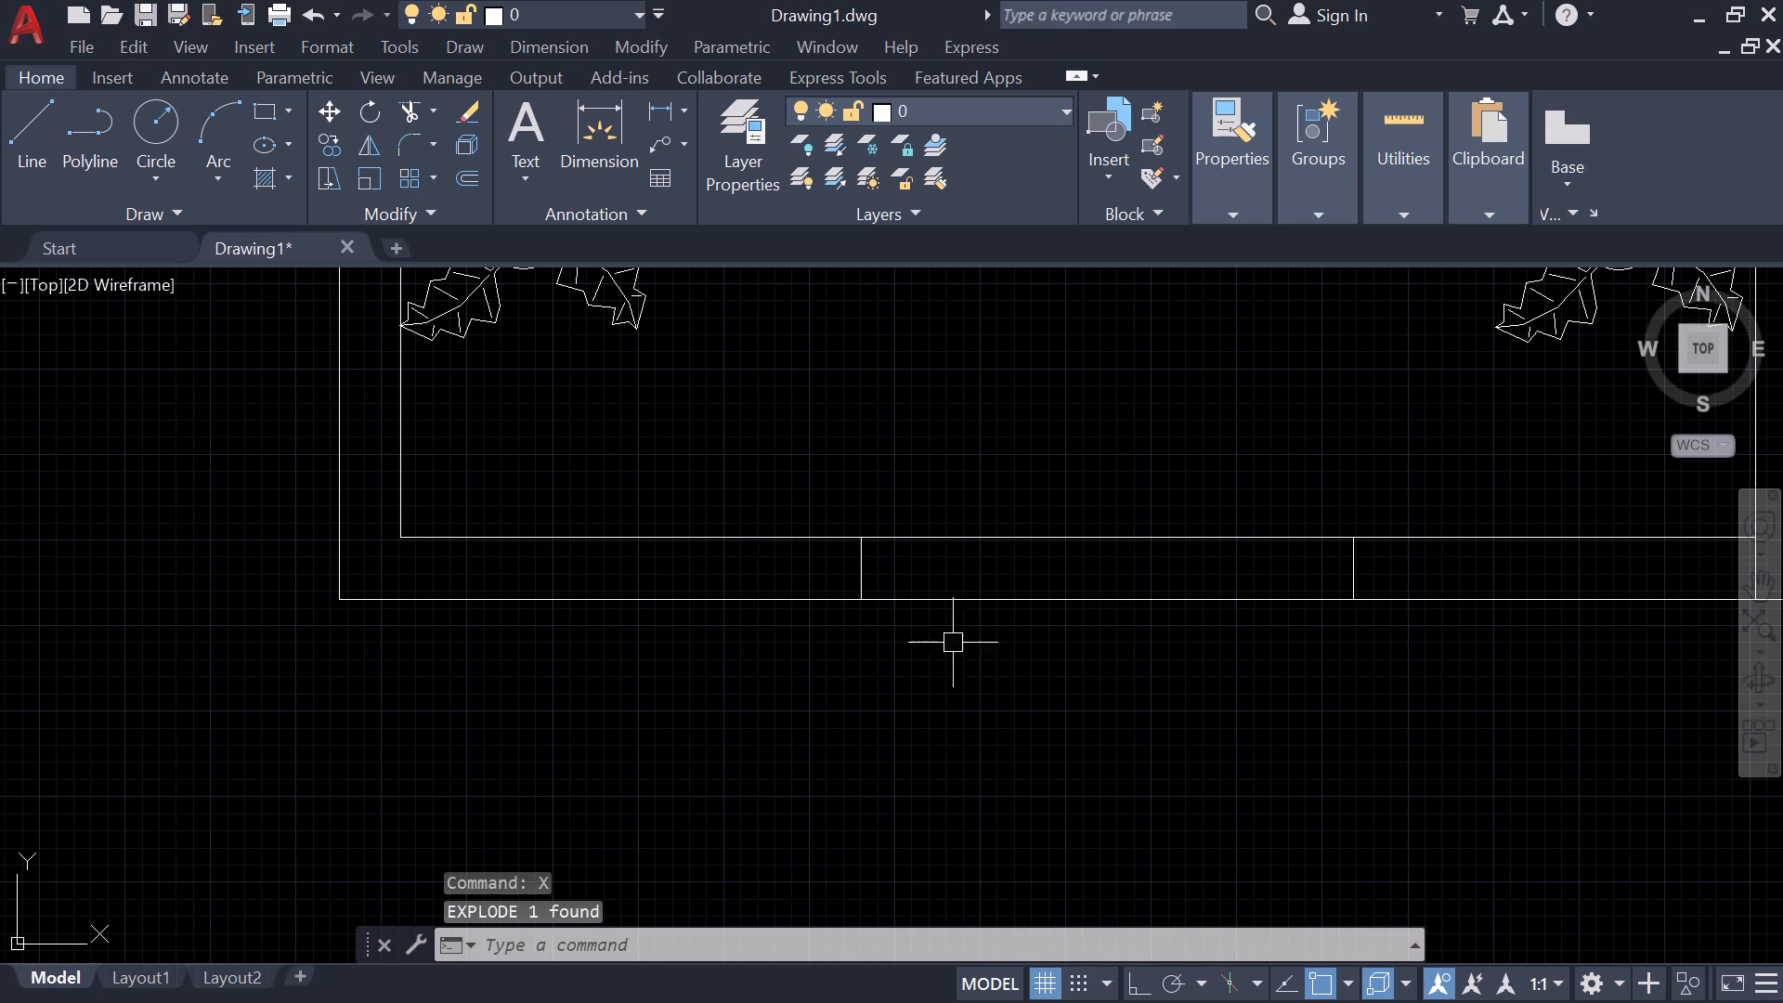
Offset the outer line of the porch's south wall 1' to the south.
{"action": "key", "text": "l"}
{"action": "key", "text": "BackSpace"}
{"action": "key", "text": "o"}
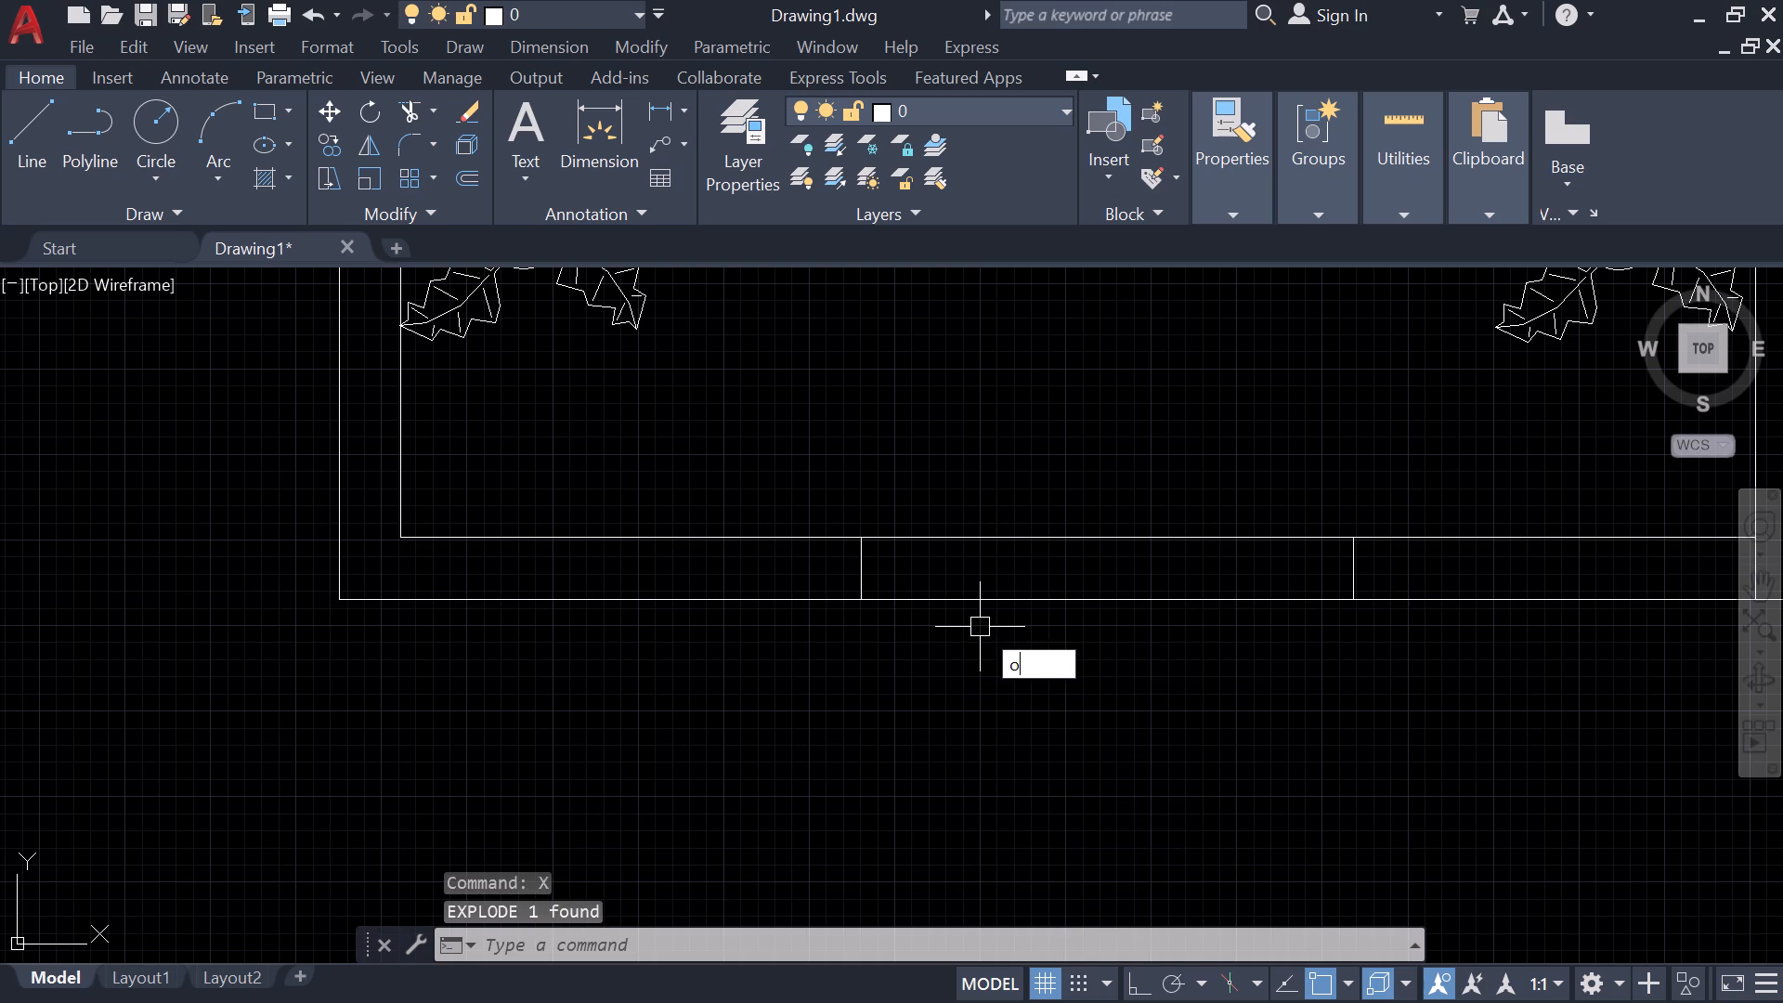
{"action": "key", "text": "Return"}
{"action": "key", "text": "space"}
{"action": "left_click", "coordinate": [996, 606]}
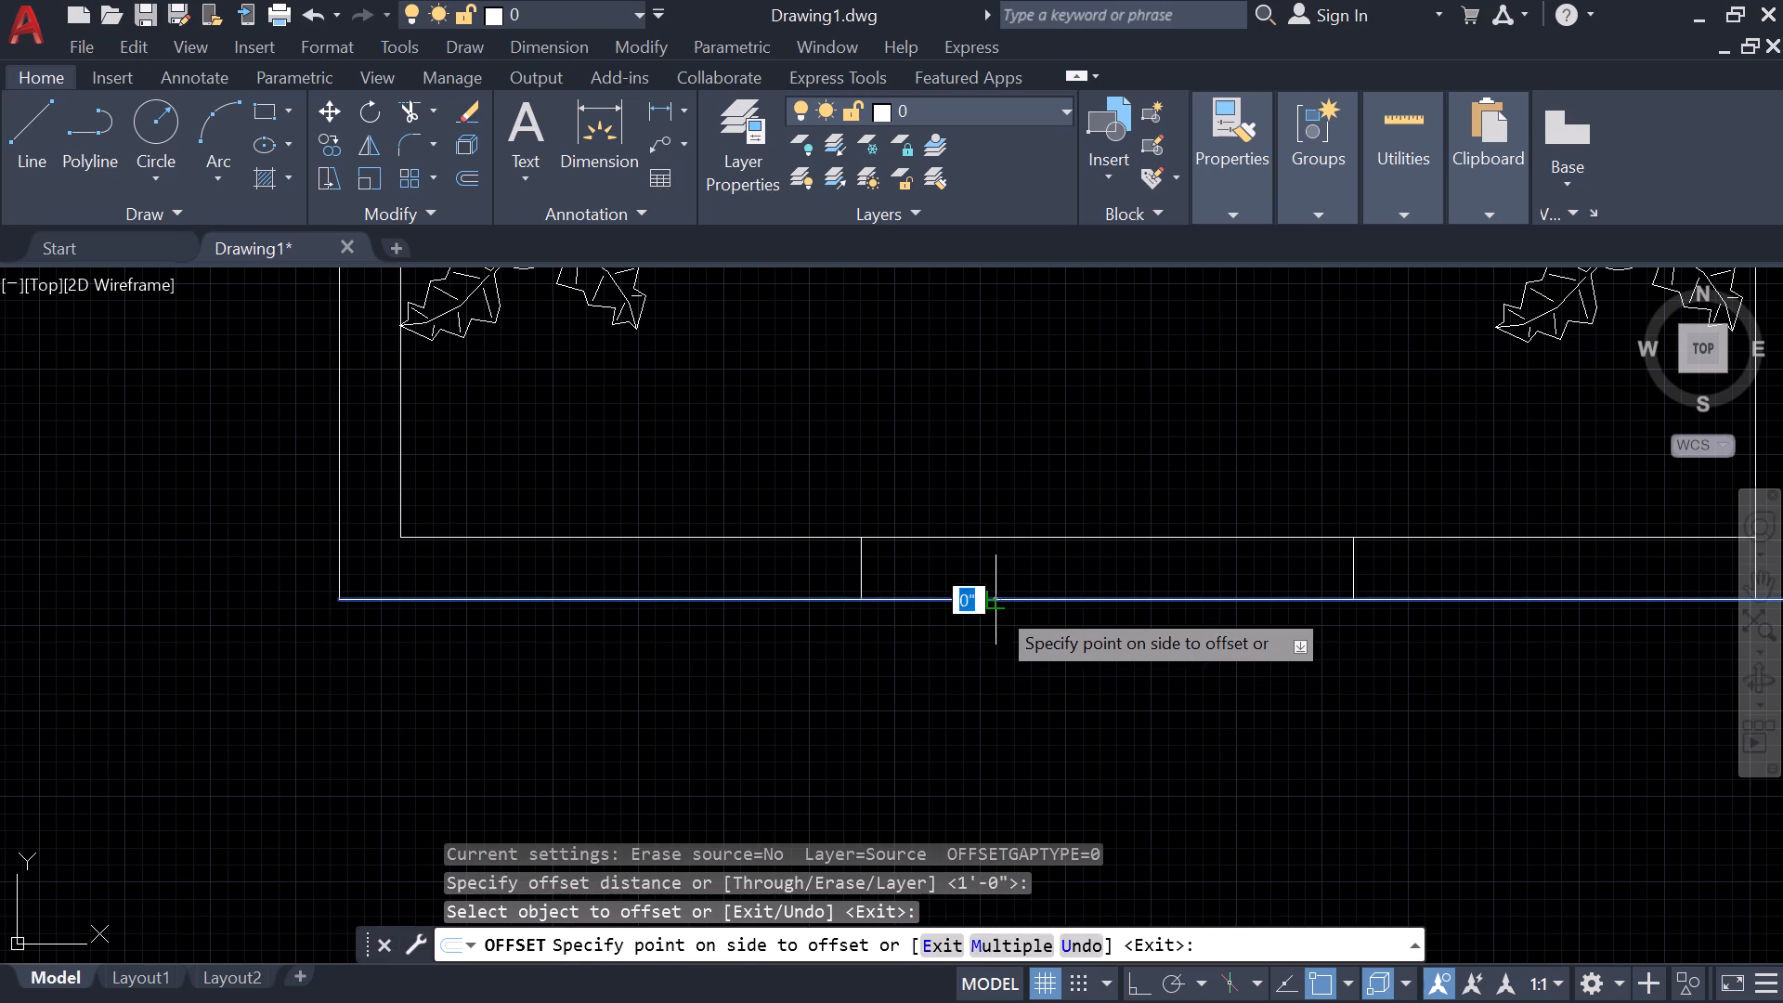
{"action": "left_click", "coordinate": [996, 637]}
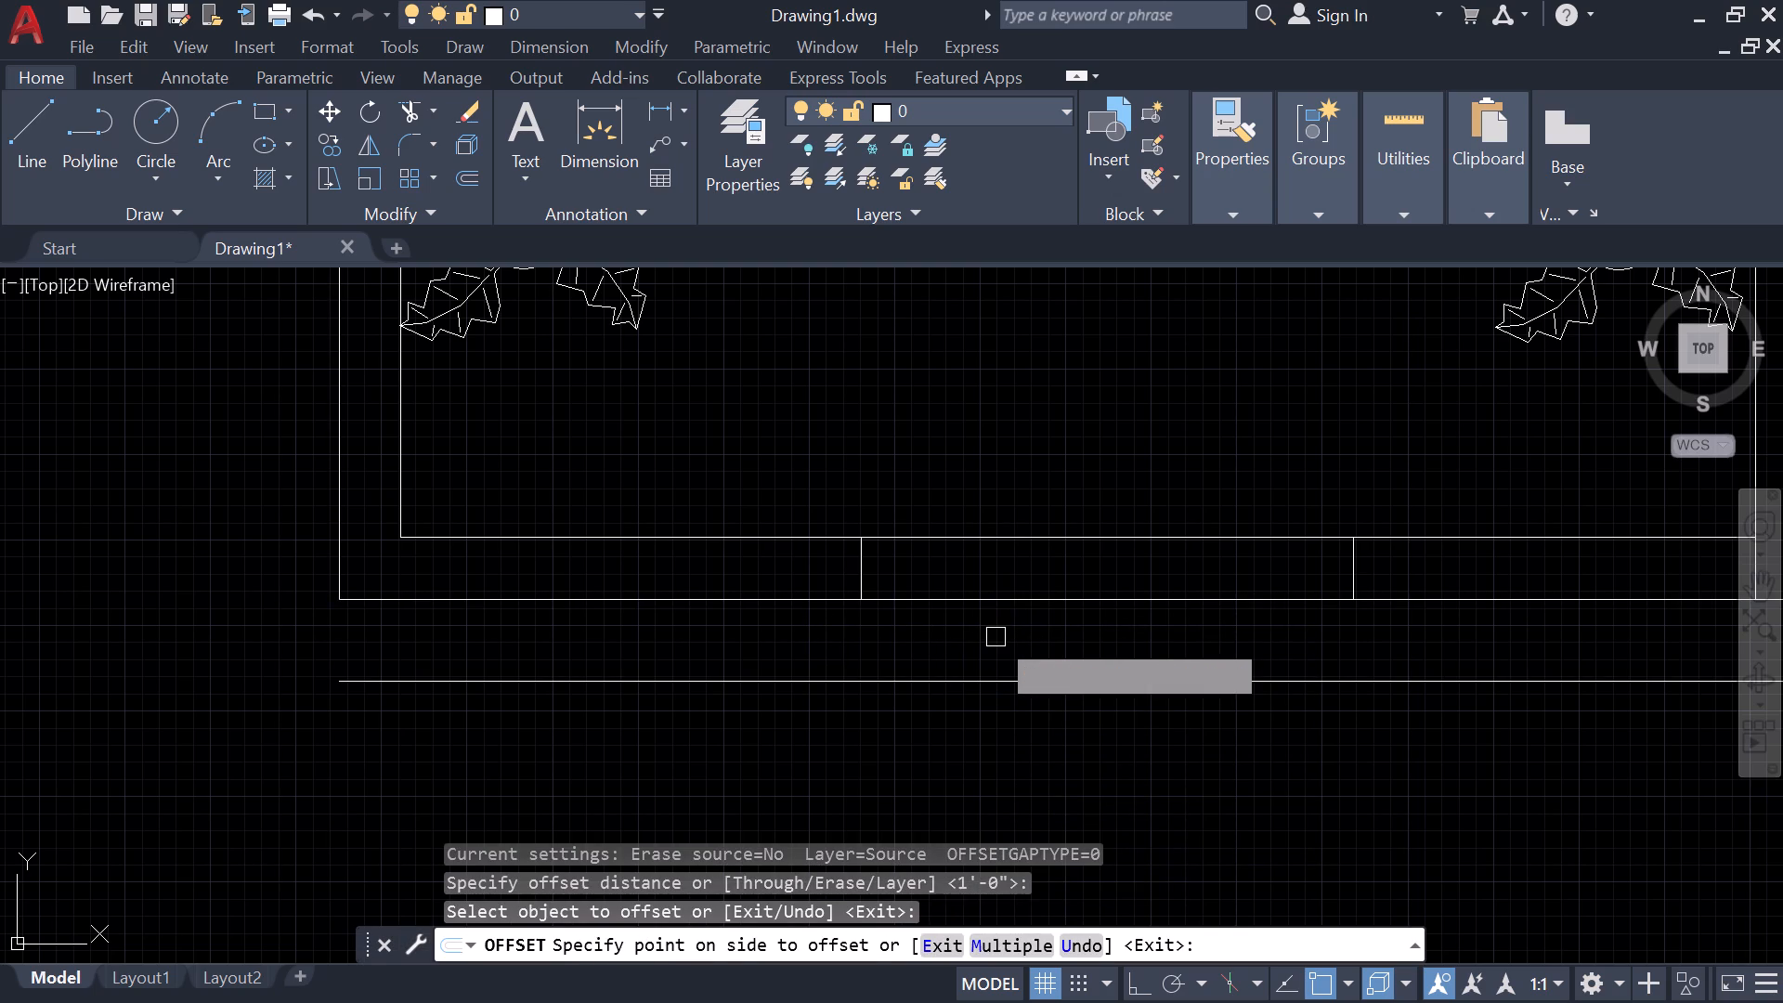
{"action": "key", "text": "l"}
{"action": "key", "text": "Return"}
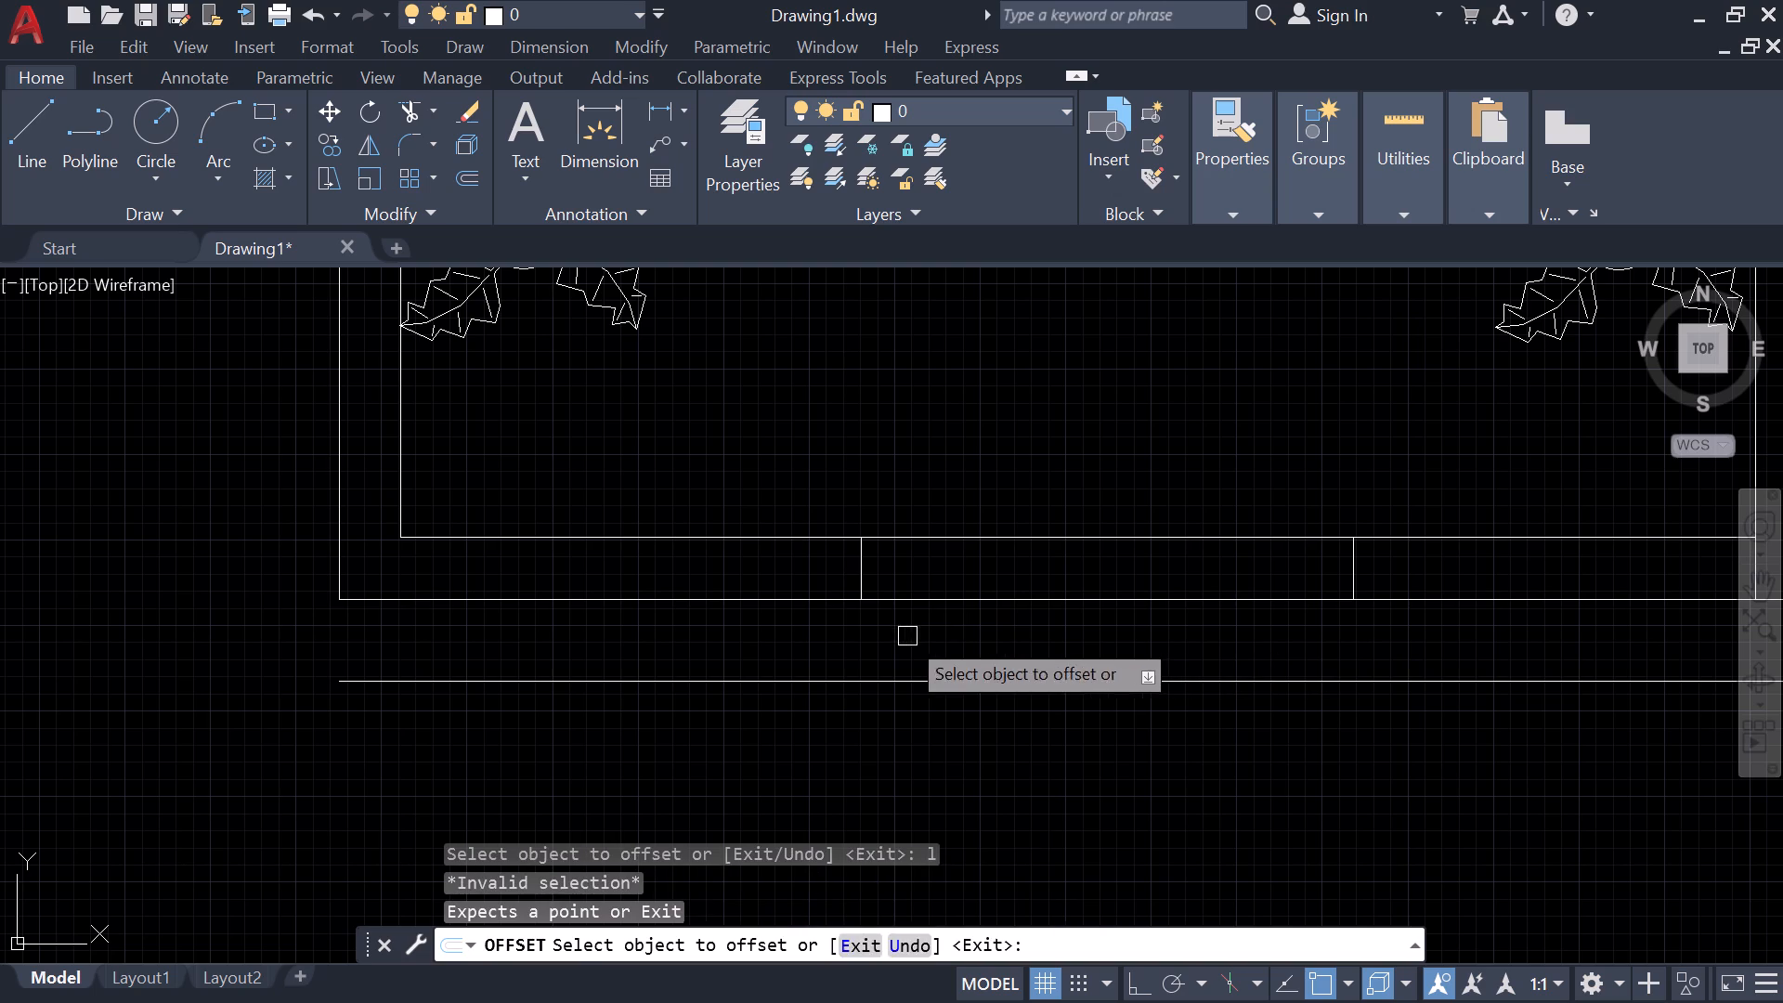
{"action": "key", "text": "Escape"}
Draw a line from the west crossing line's south end 1' south to the offset line, continuing about 6' east along it.
{"action": "key", "text": "l"}
{"action": "key", "text": "Return"}
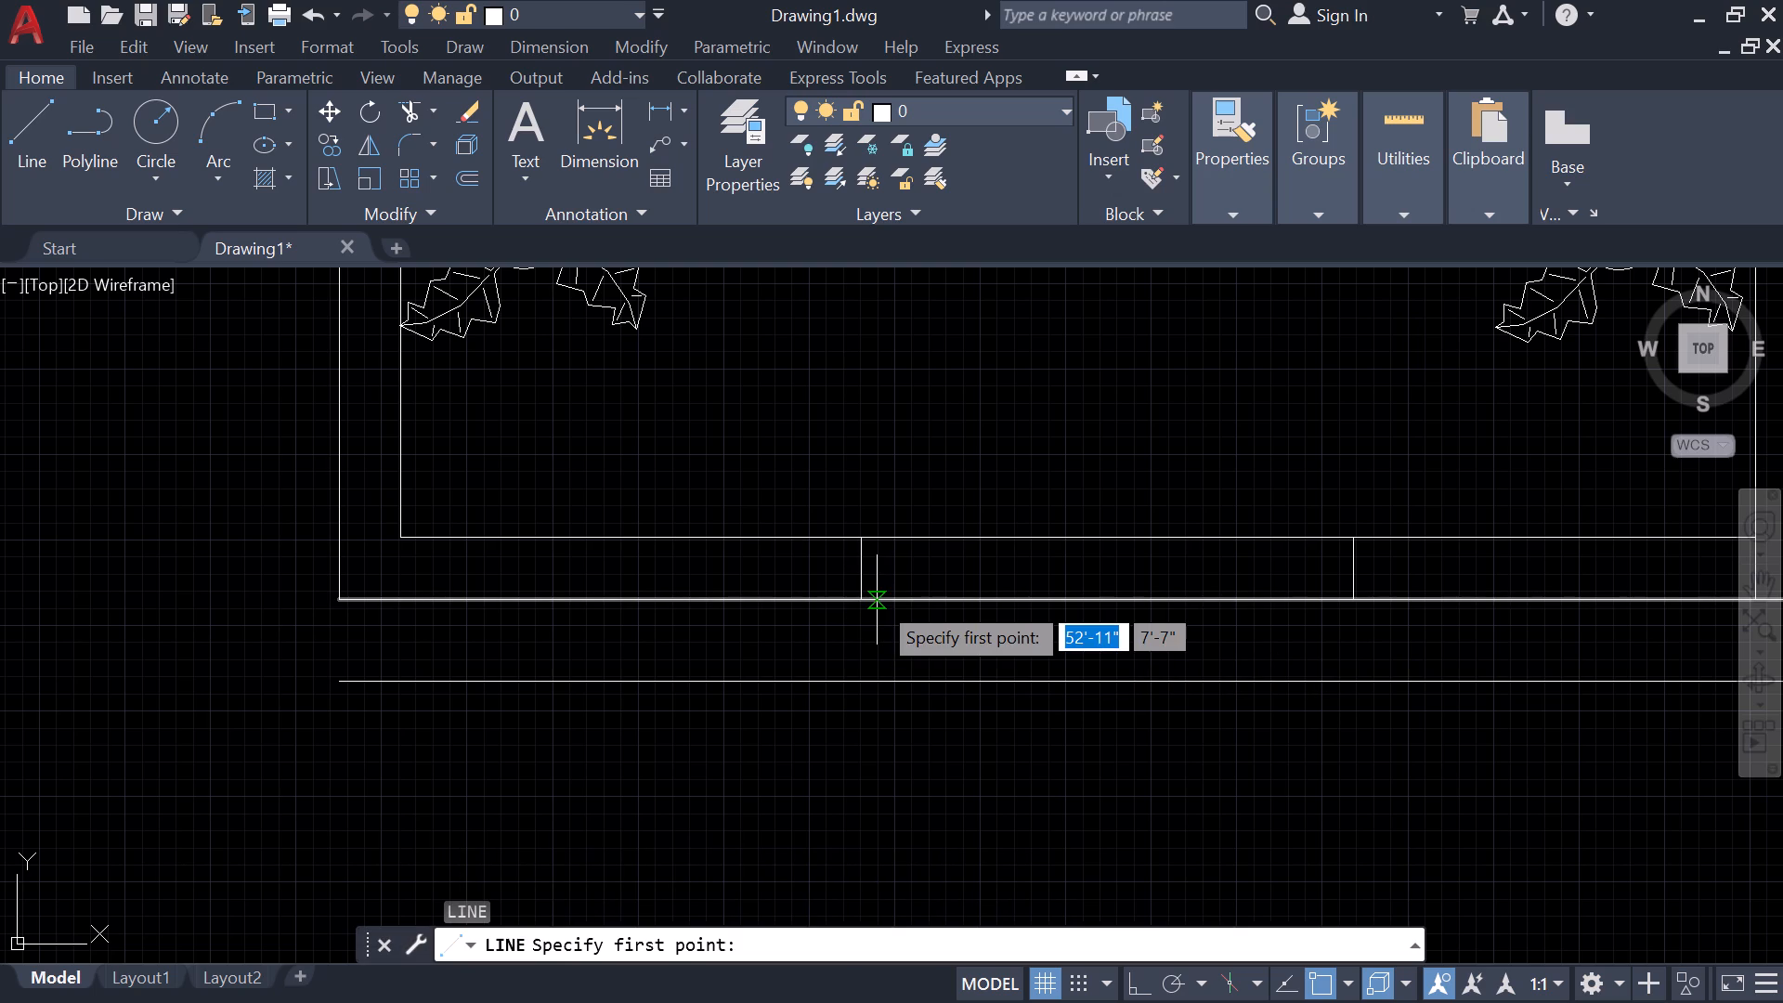
{"action": "left_click", "coordinate": [860, 599]}
{"action": "left_click", "coordinate": [856, 686]}
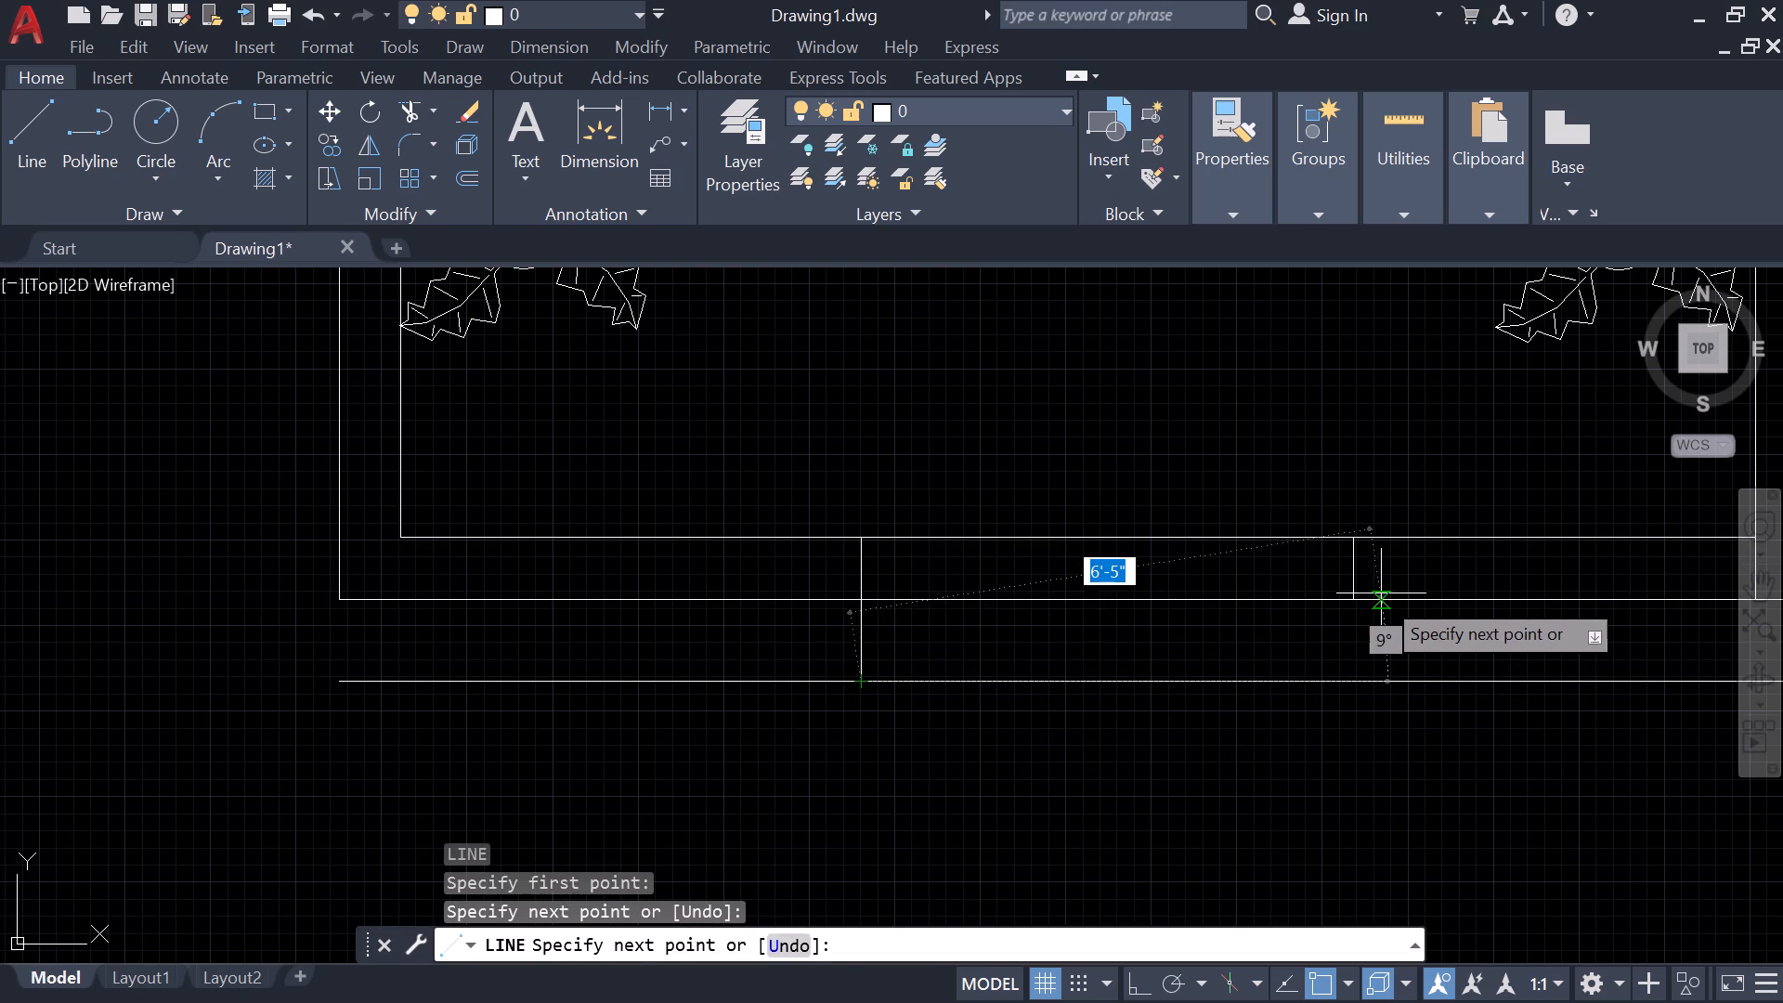
{"action": "left_click", "coordinate": [1360, 680]}
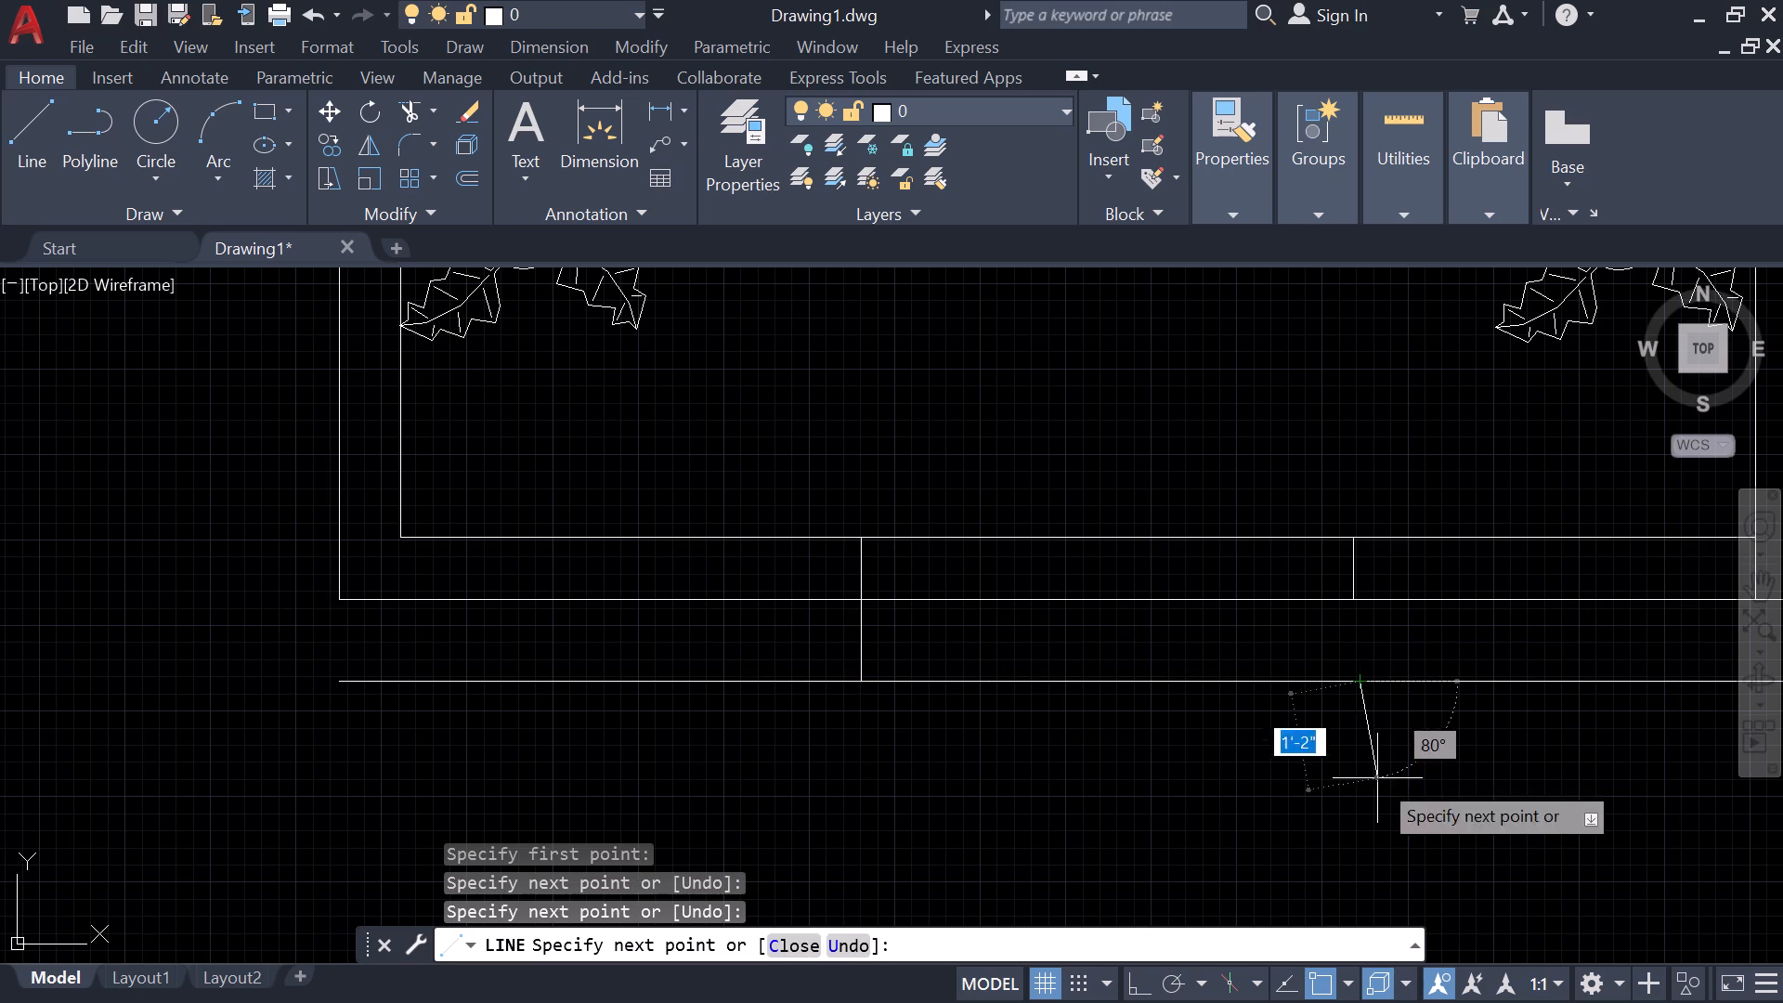
{"action": "key", "text": "Escape"}
Draw a 1' line south from the east crossing line's outer end to the offset line.
{"action": "key", "text": "l"}
{"action": "key", "text": "Return"}
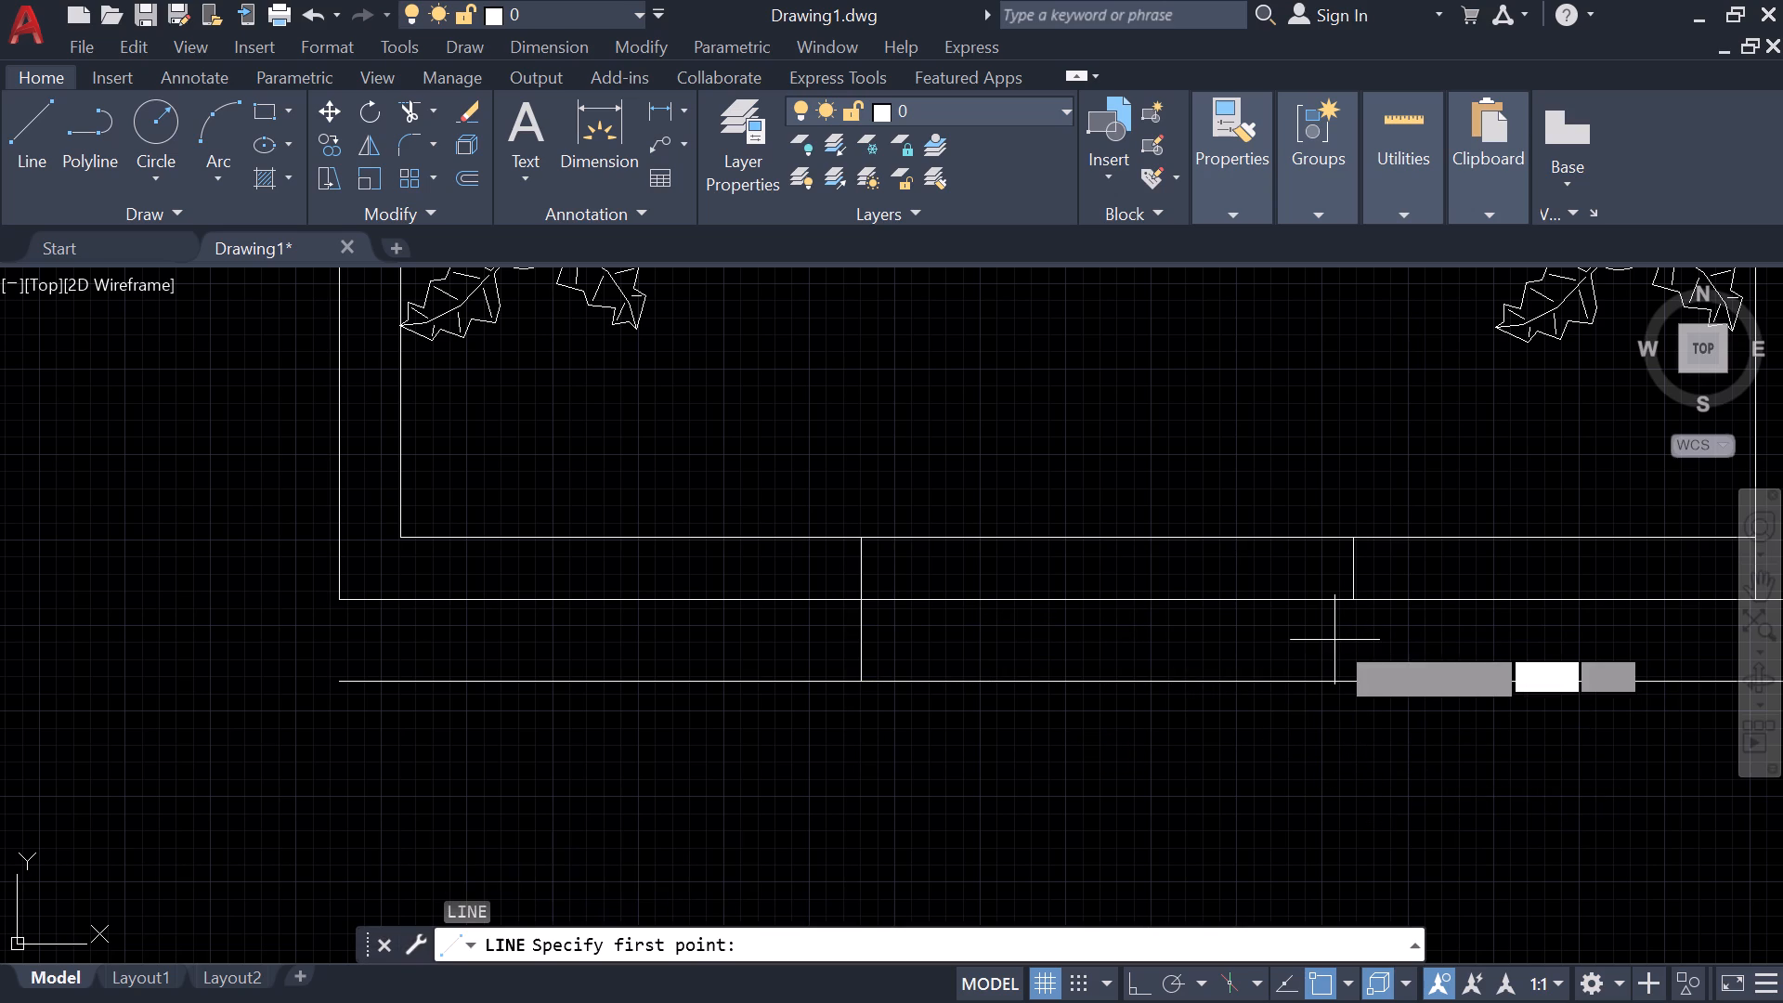
{"action": "left_click", "coordinate": [1352, 605]}
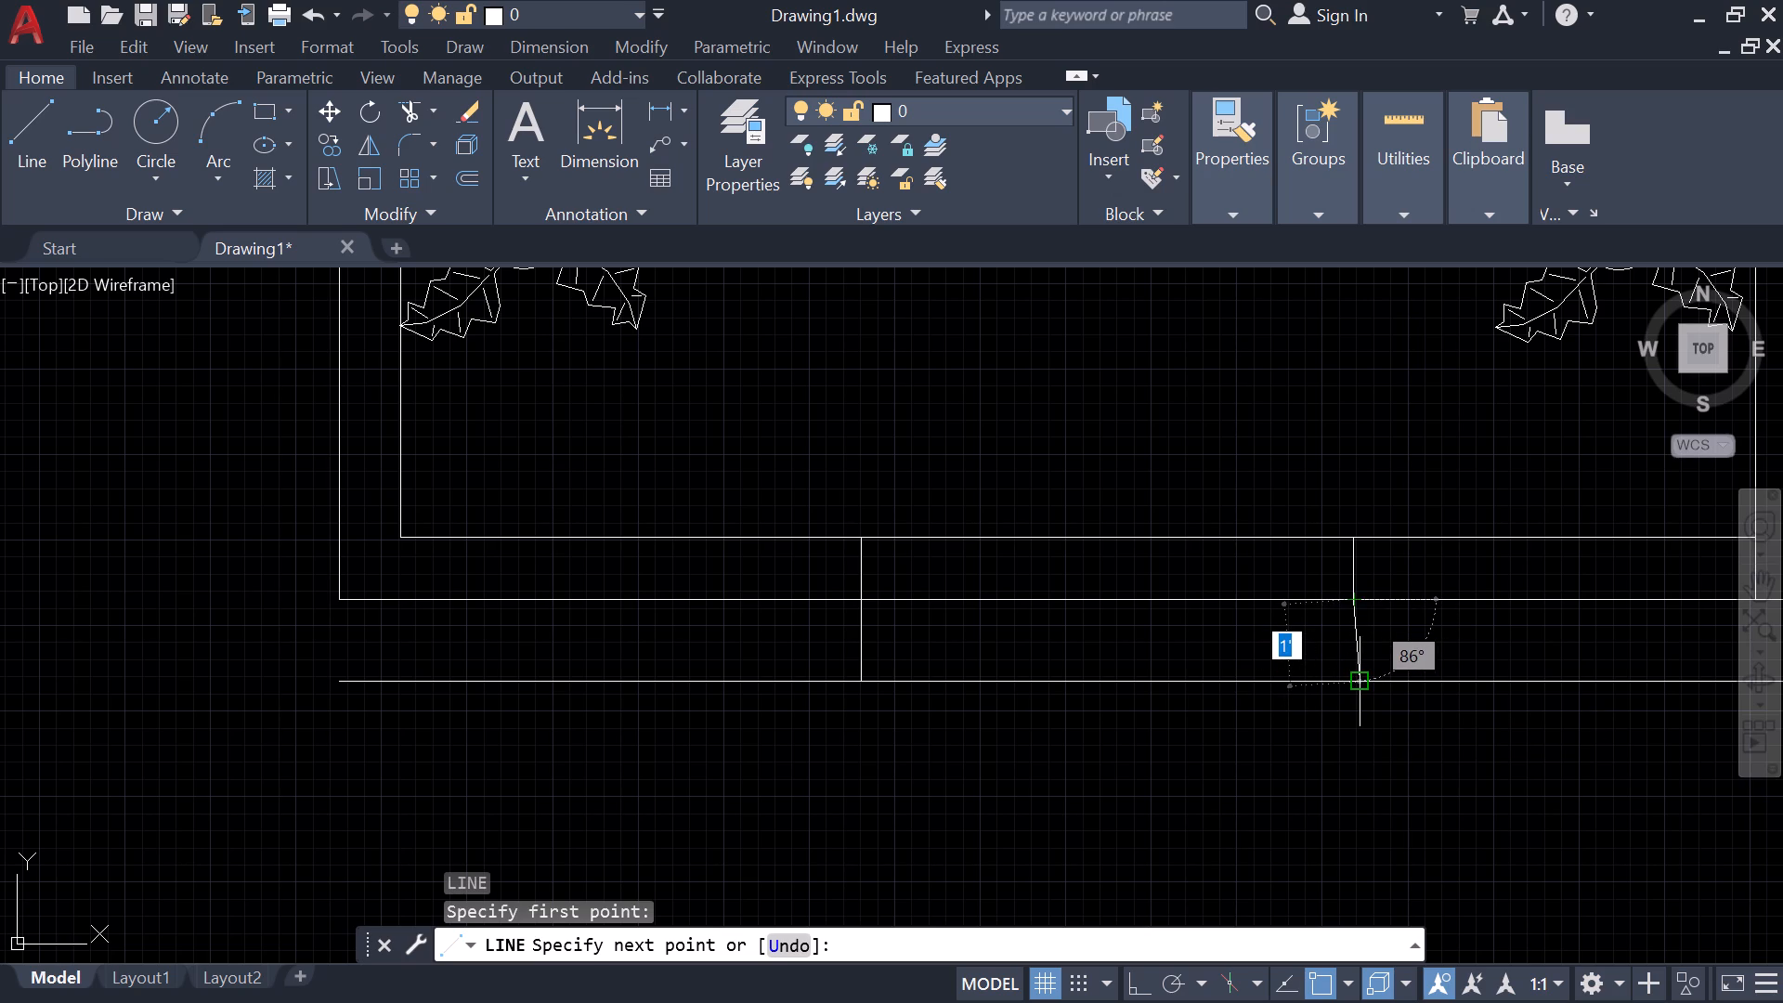
{"action": "left_click", "coordinate": [1350, 688]}
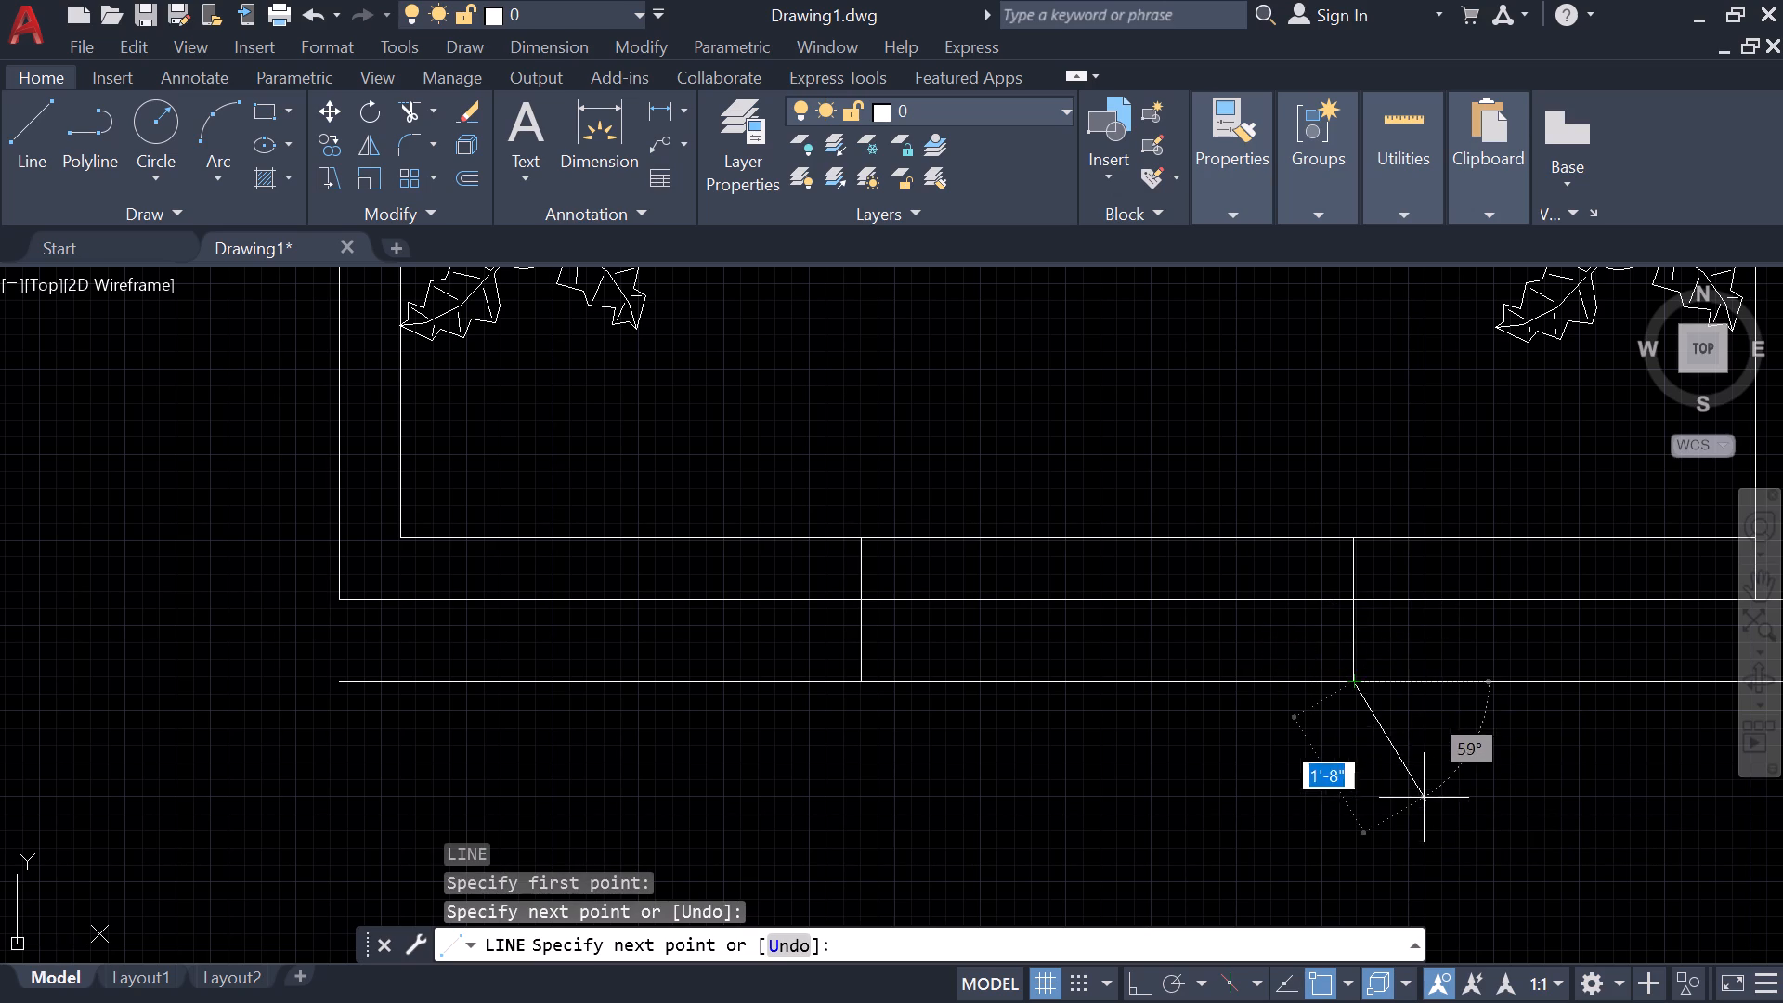
{"action": "key", "text": "Escape"}
Trim the offset line's overhangs beyond both side lines, including the small stub at the southeast corner, to form the first step.
{"action": "type", "text": "tr"}
{"action": "key", "text": "space"}
{"action": "left_click_drag", "start_coordinate": [1492, 650], "coordinate": [1521, 727]}
{"action": "left_click_drag", "start_coordinate": [602, 622], "coordinate": [630, 687]}
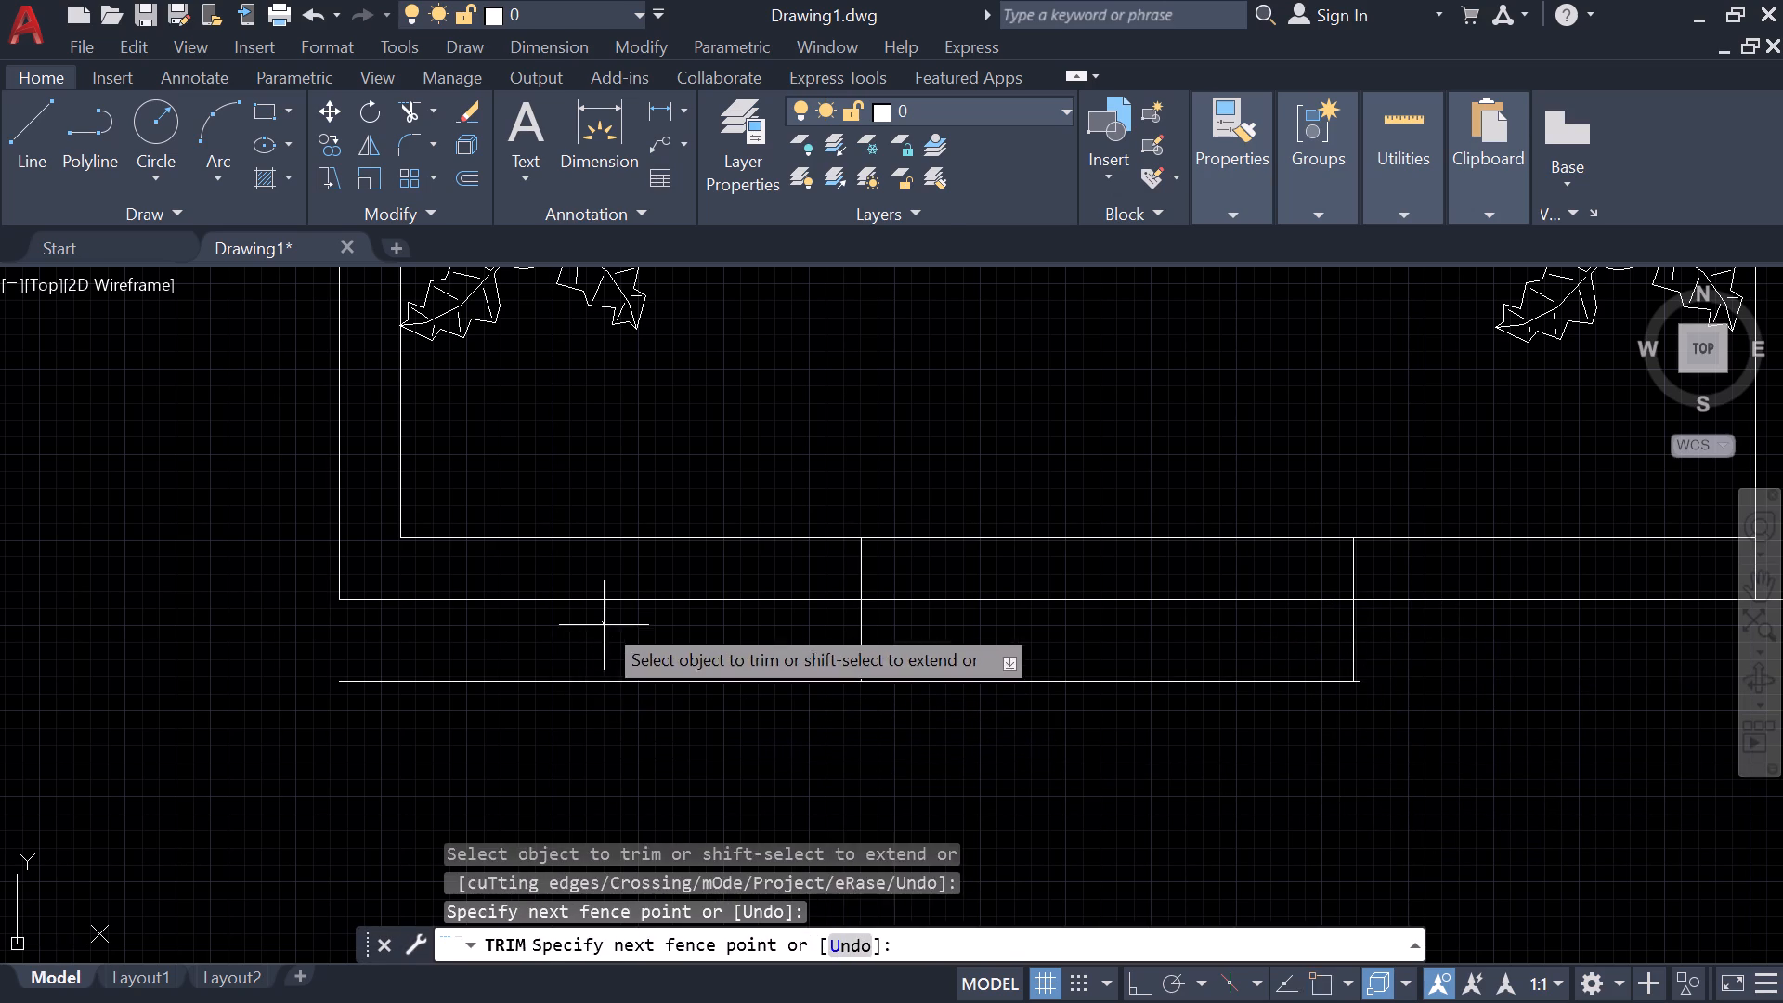
{"action": "left_click_drag", "start_coordinate": [630, 687], "coordinate": [644, 723]}
{"action": "scroll", "coordinate": [1338, 671], "scroll_direction": "up", "scroll_amount": 4}
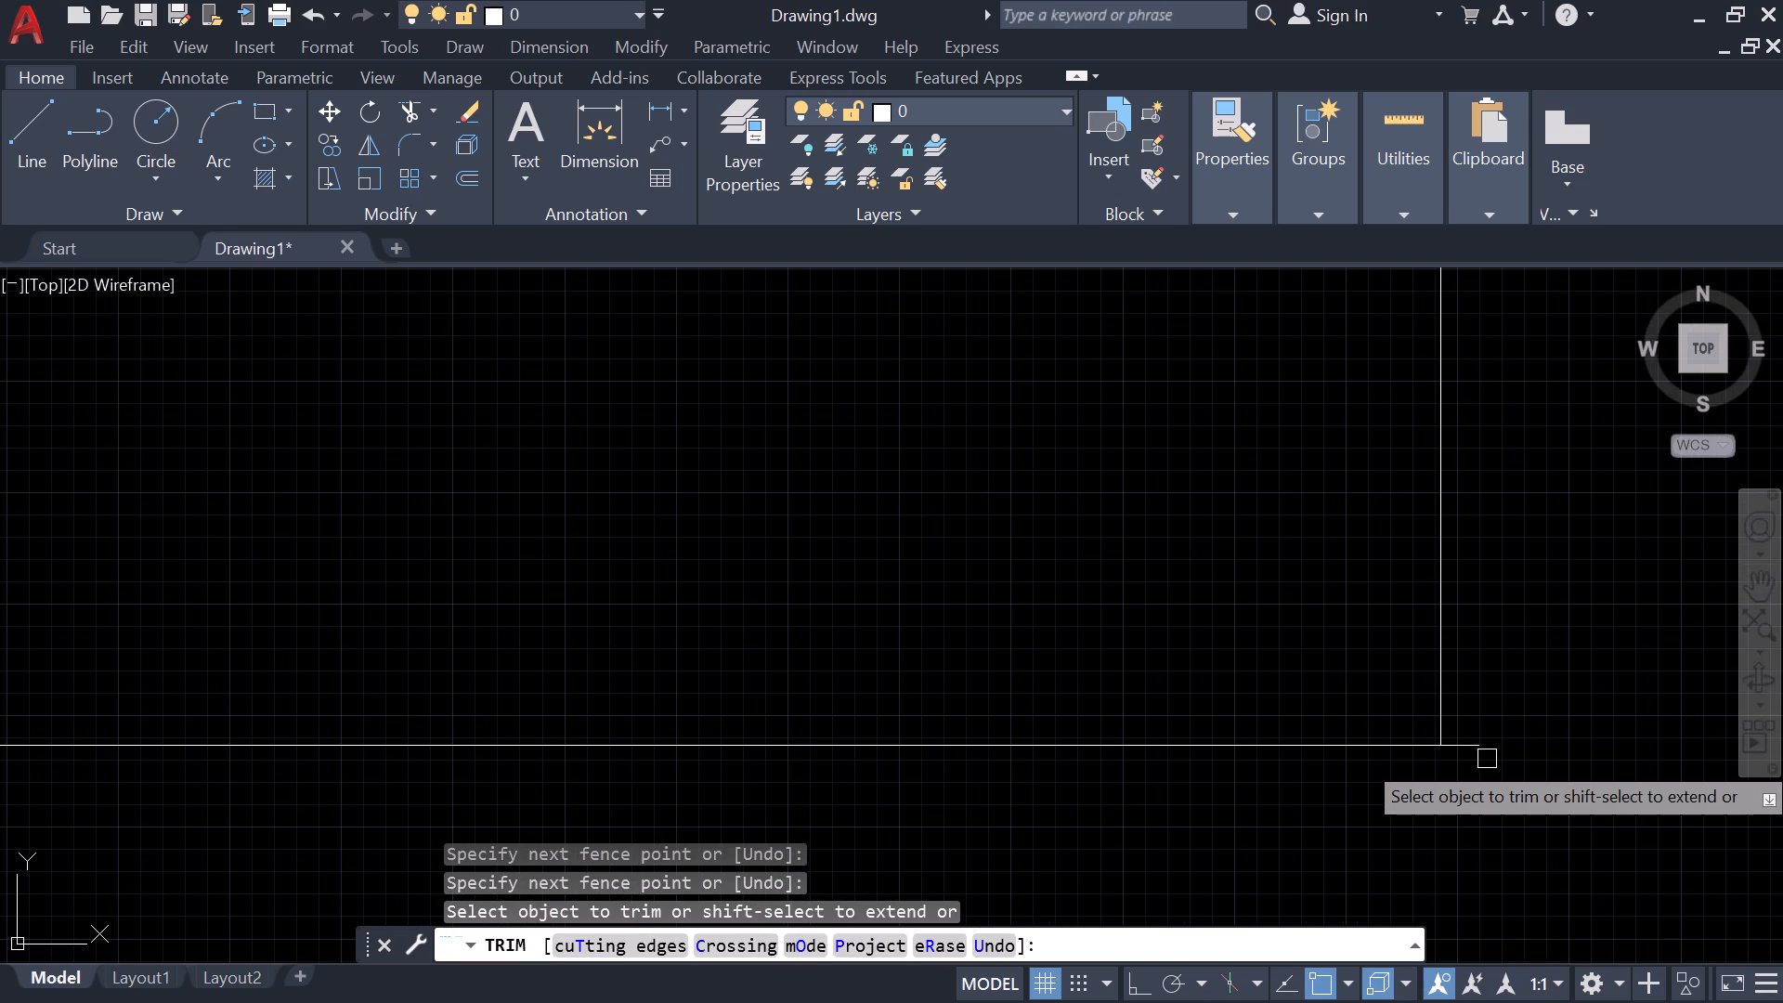
{"action": "left_click", "coordinate": [1472, 752]}
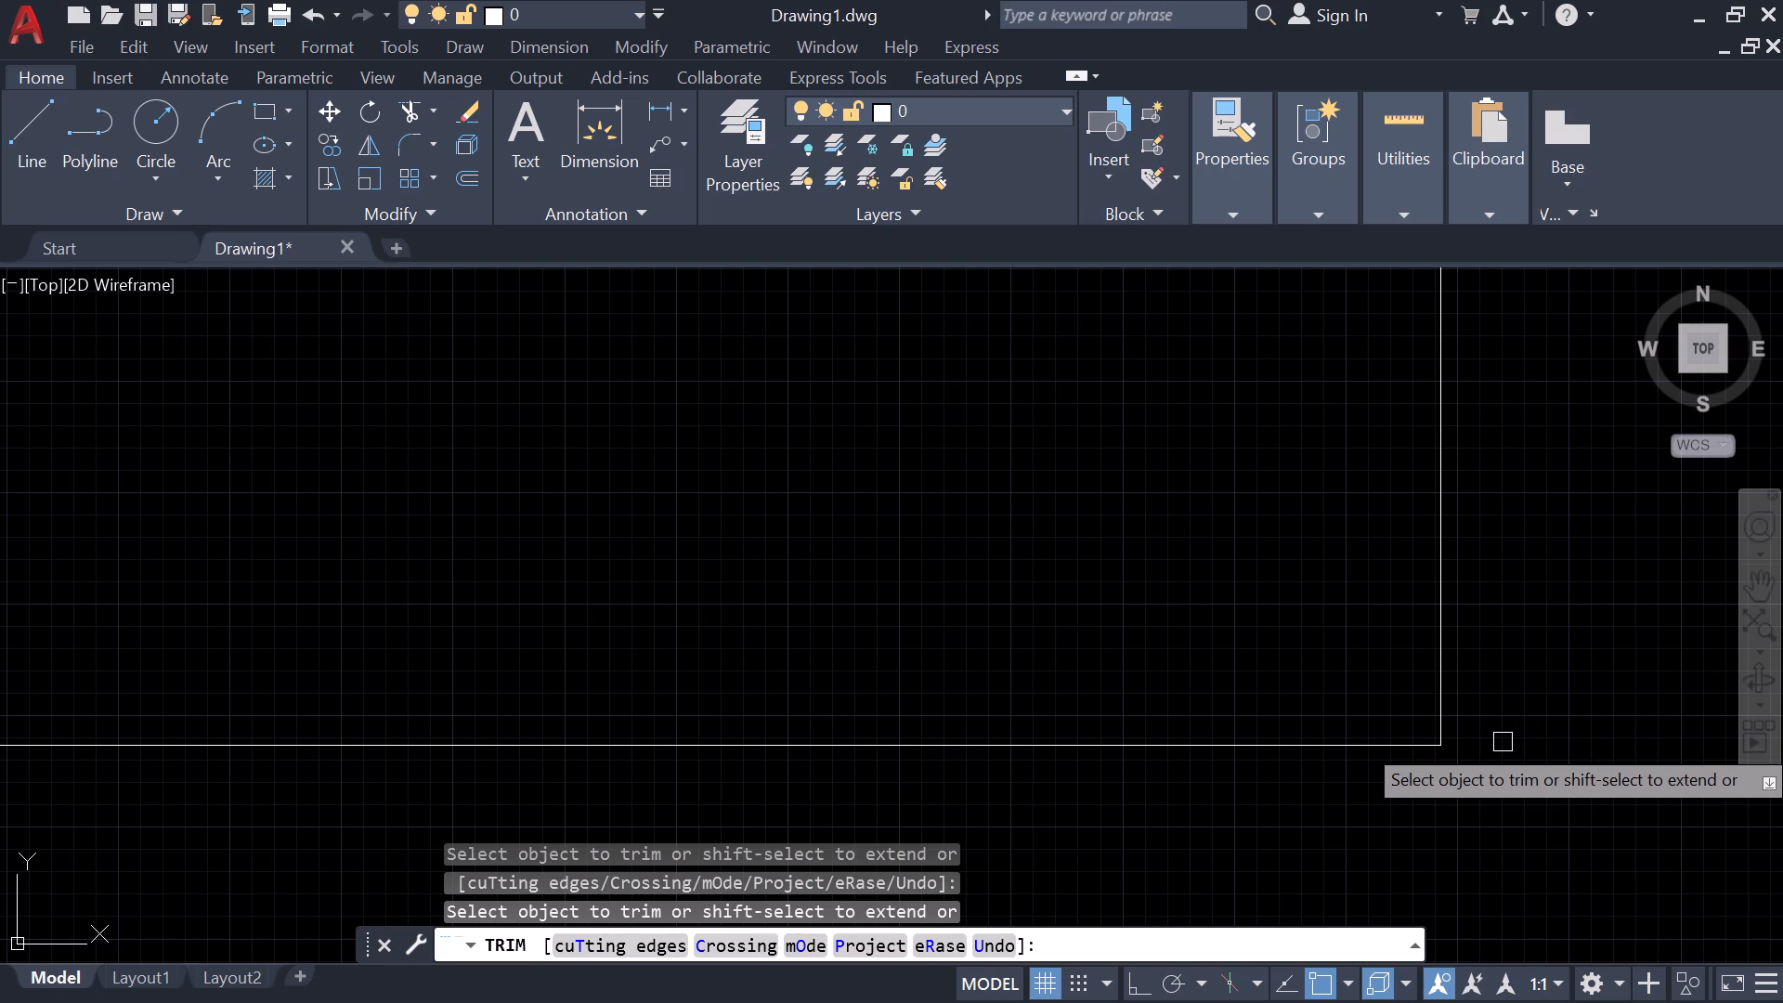
{"action": "scroll", "coordinate": [1503, 742], "scroll_direction": "down", "scroll_amount": 3}
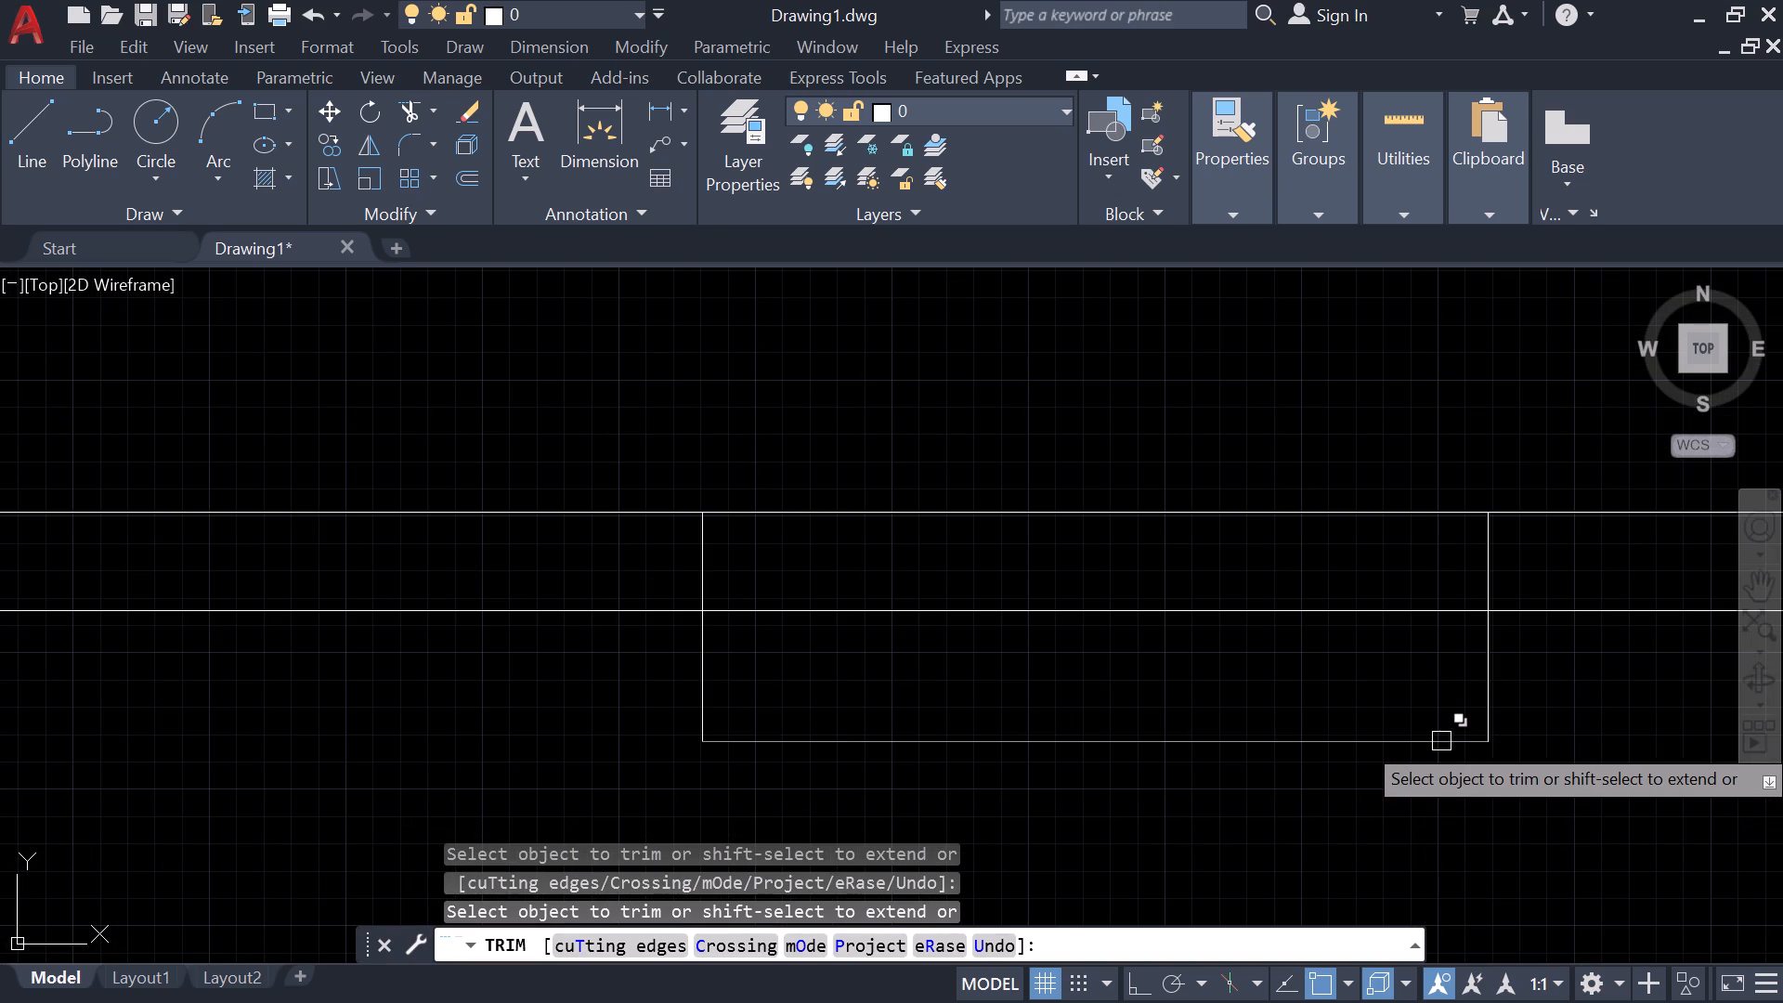
{"action": "key", "text": "Escape"}
Offset the first step's south edge 1' to the south.
{"action": "key", "text": "o"}
{"action": "key", "text": "Return"}
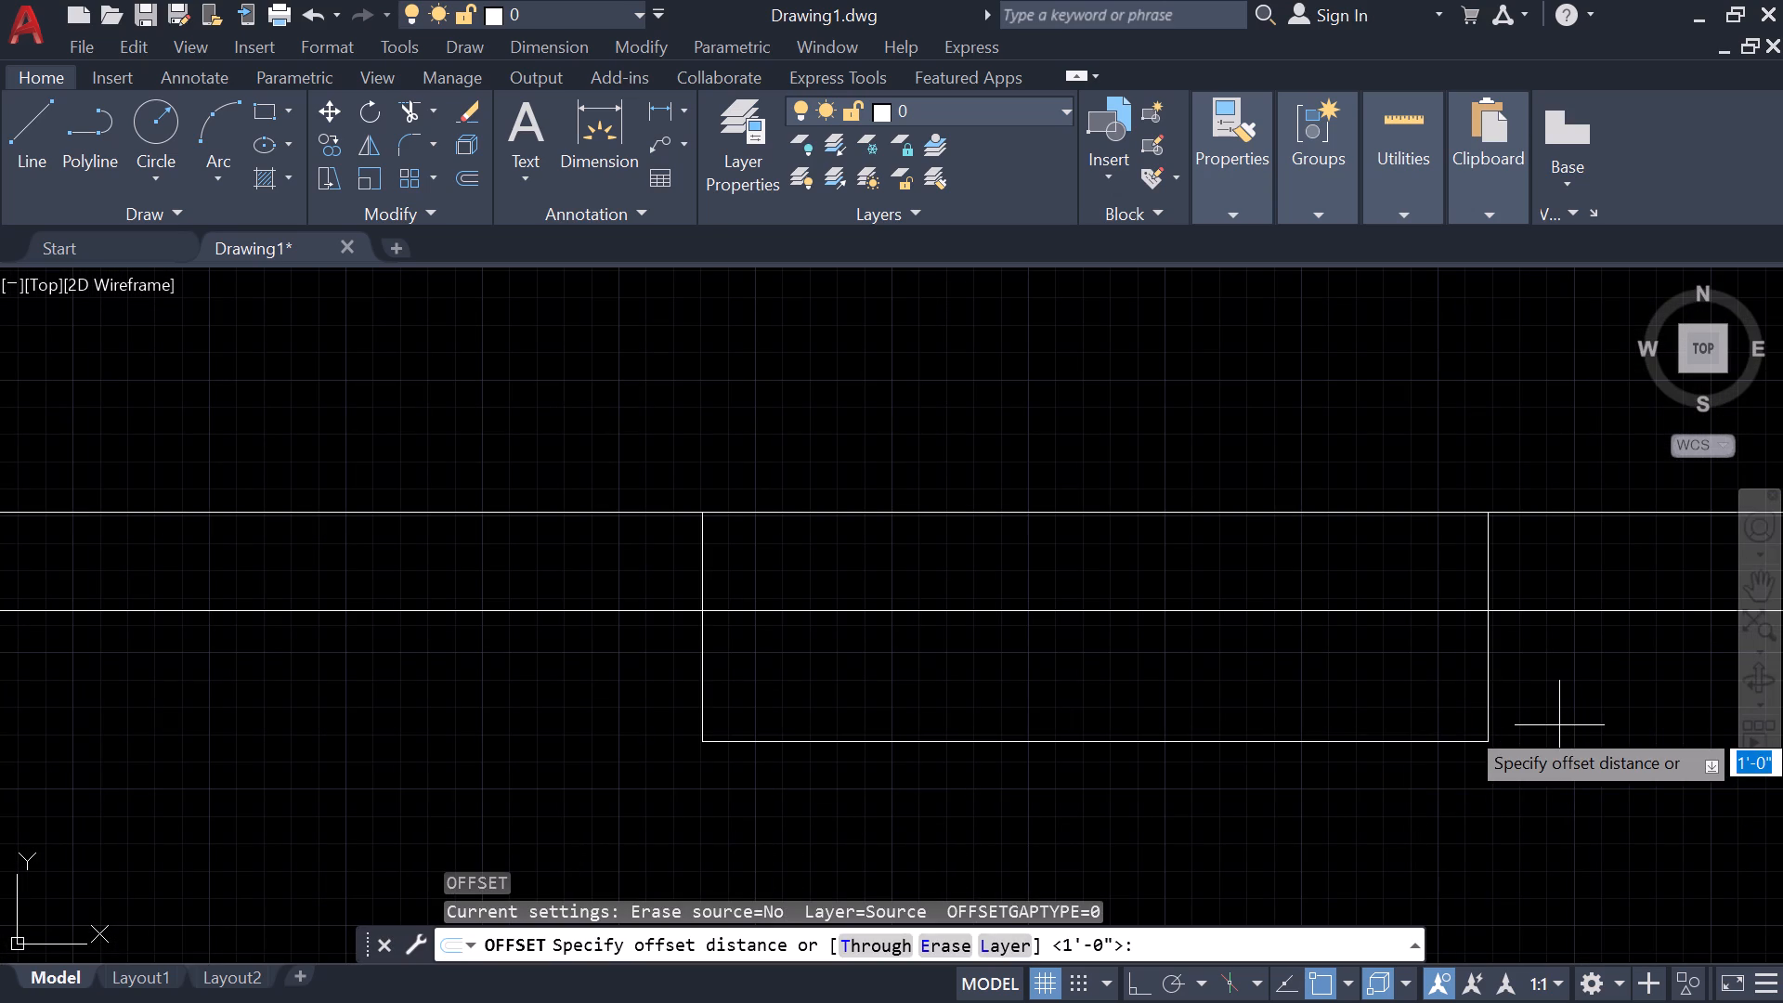
{"action": "type", "text": "1'"}
{"action": "key", "text": "Return"}
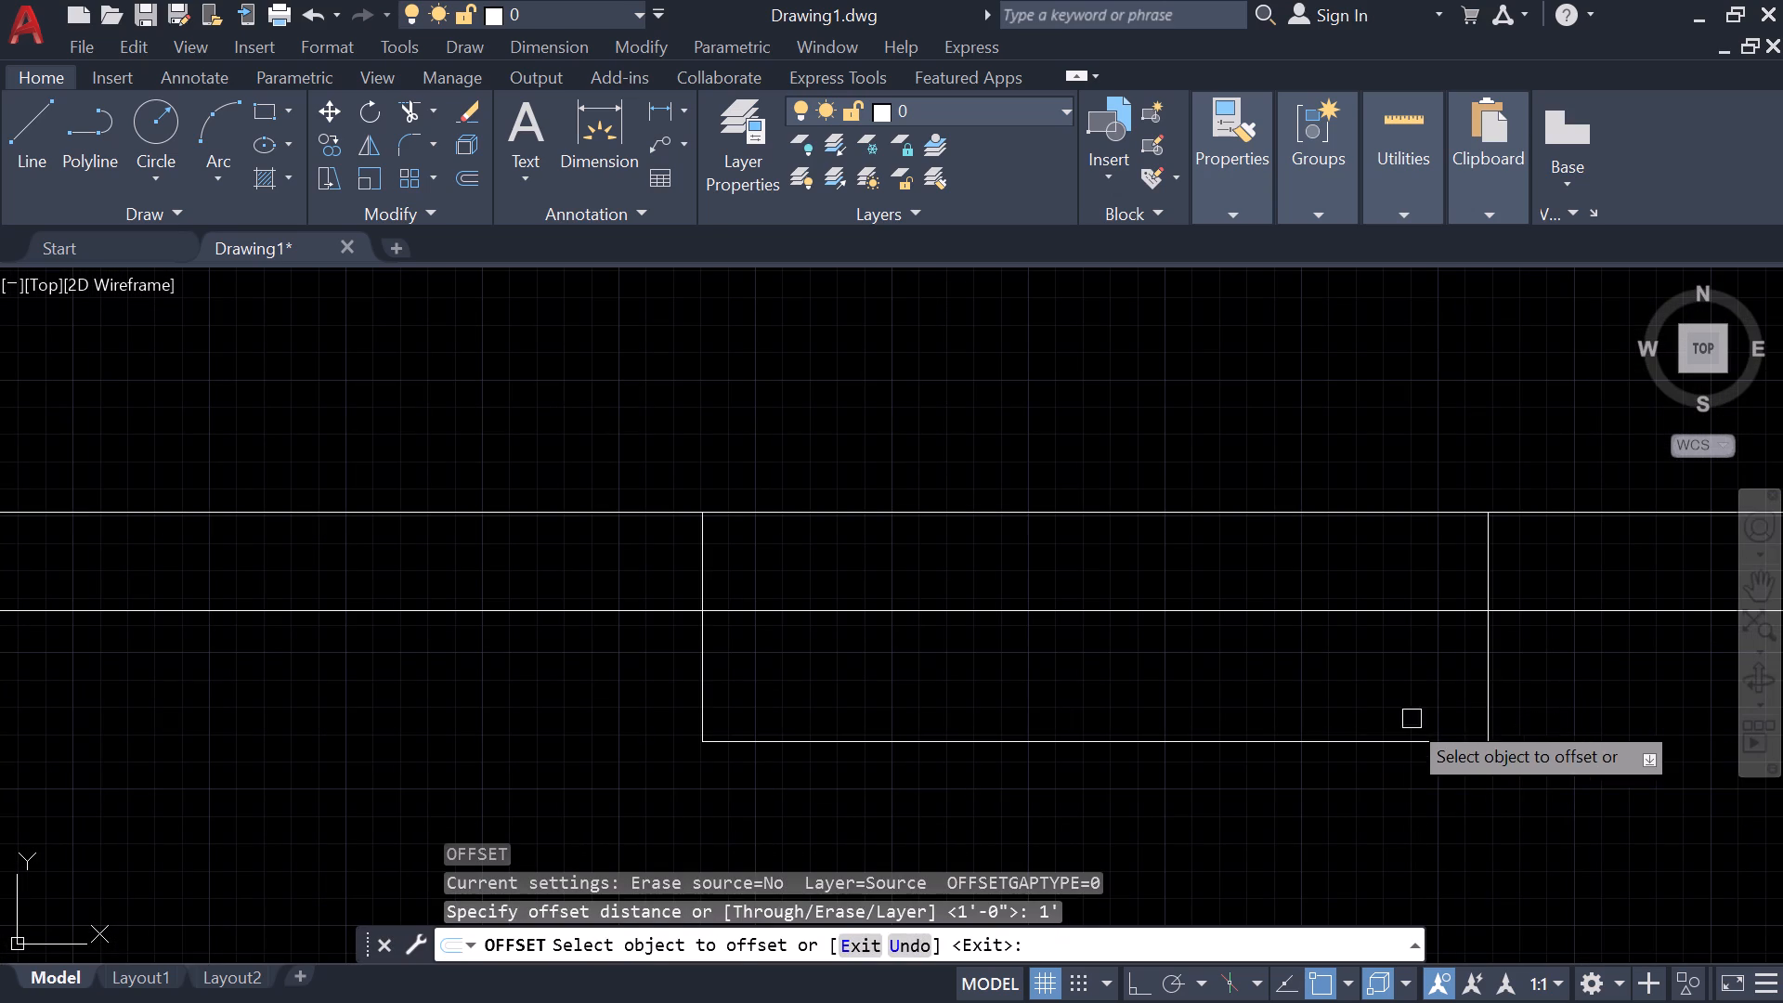
{"action": "left_click", "coordinate": [1356, 738]}
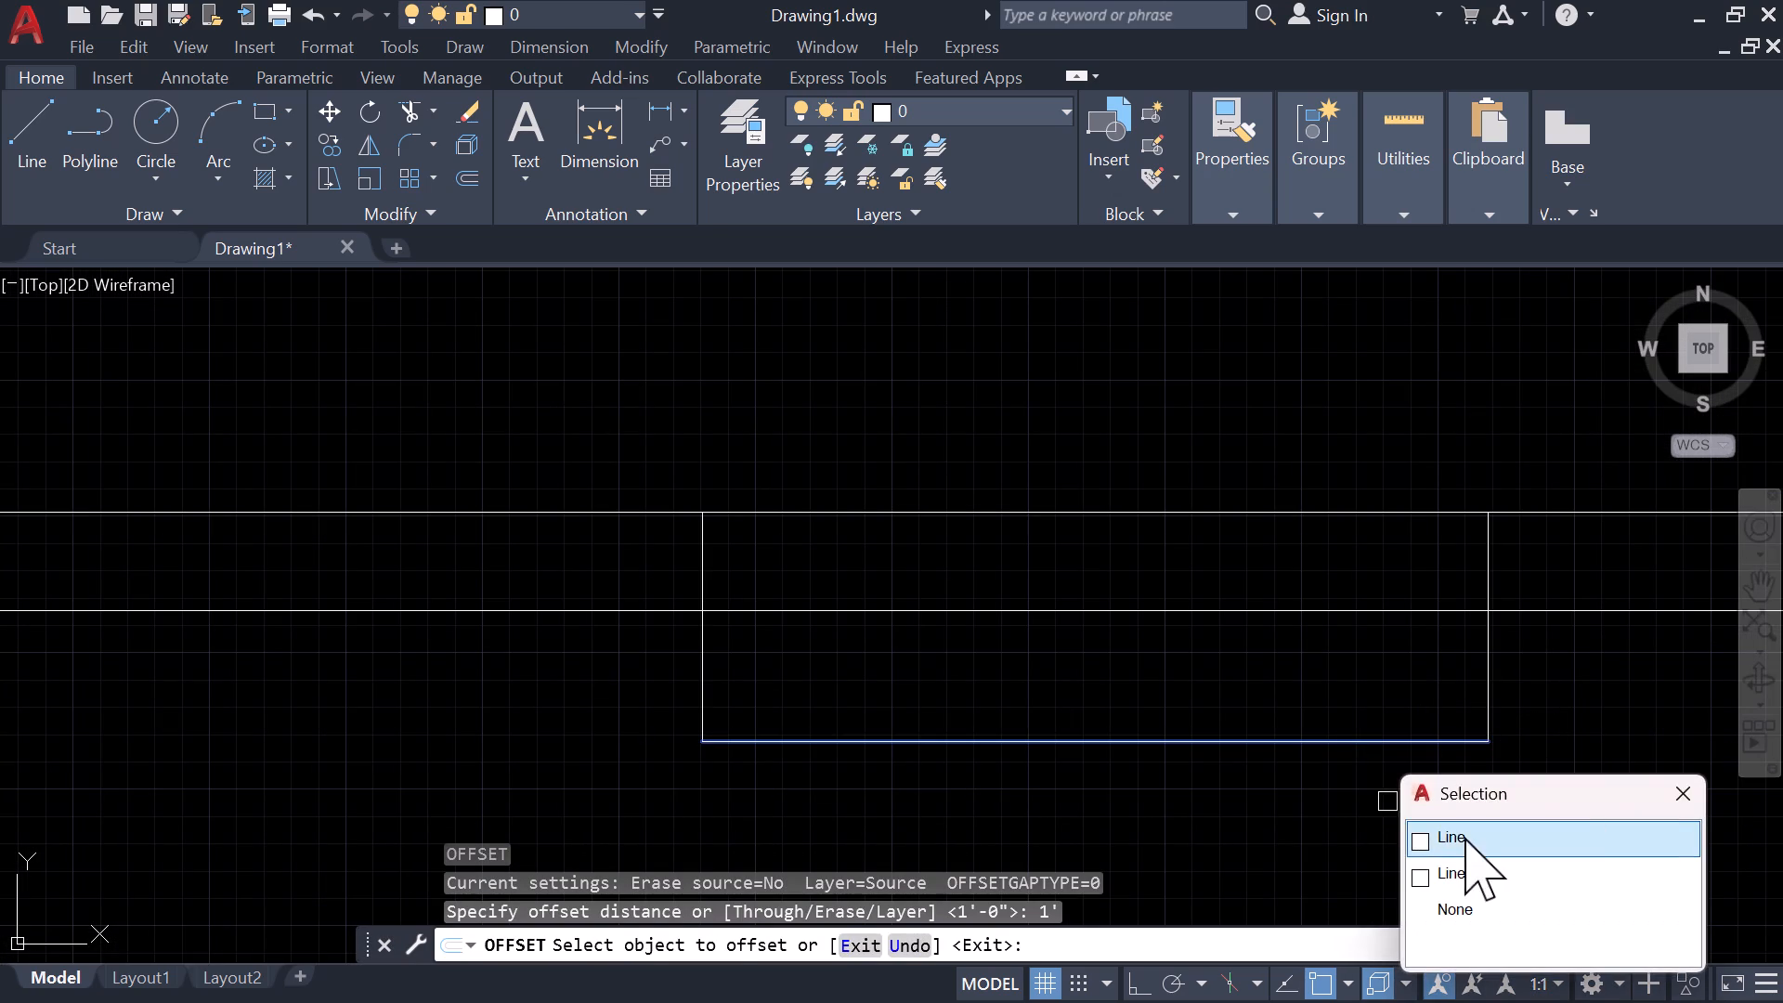
{"action": "left_click", "coordinate": [1466, 839]}
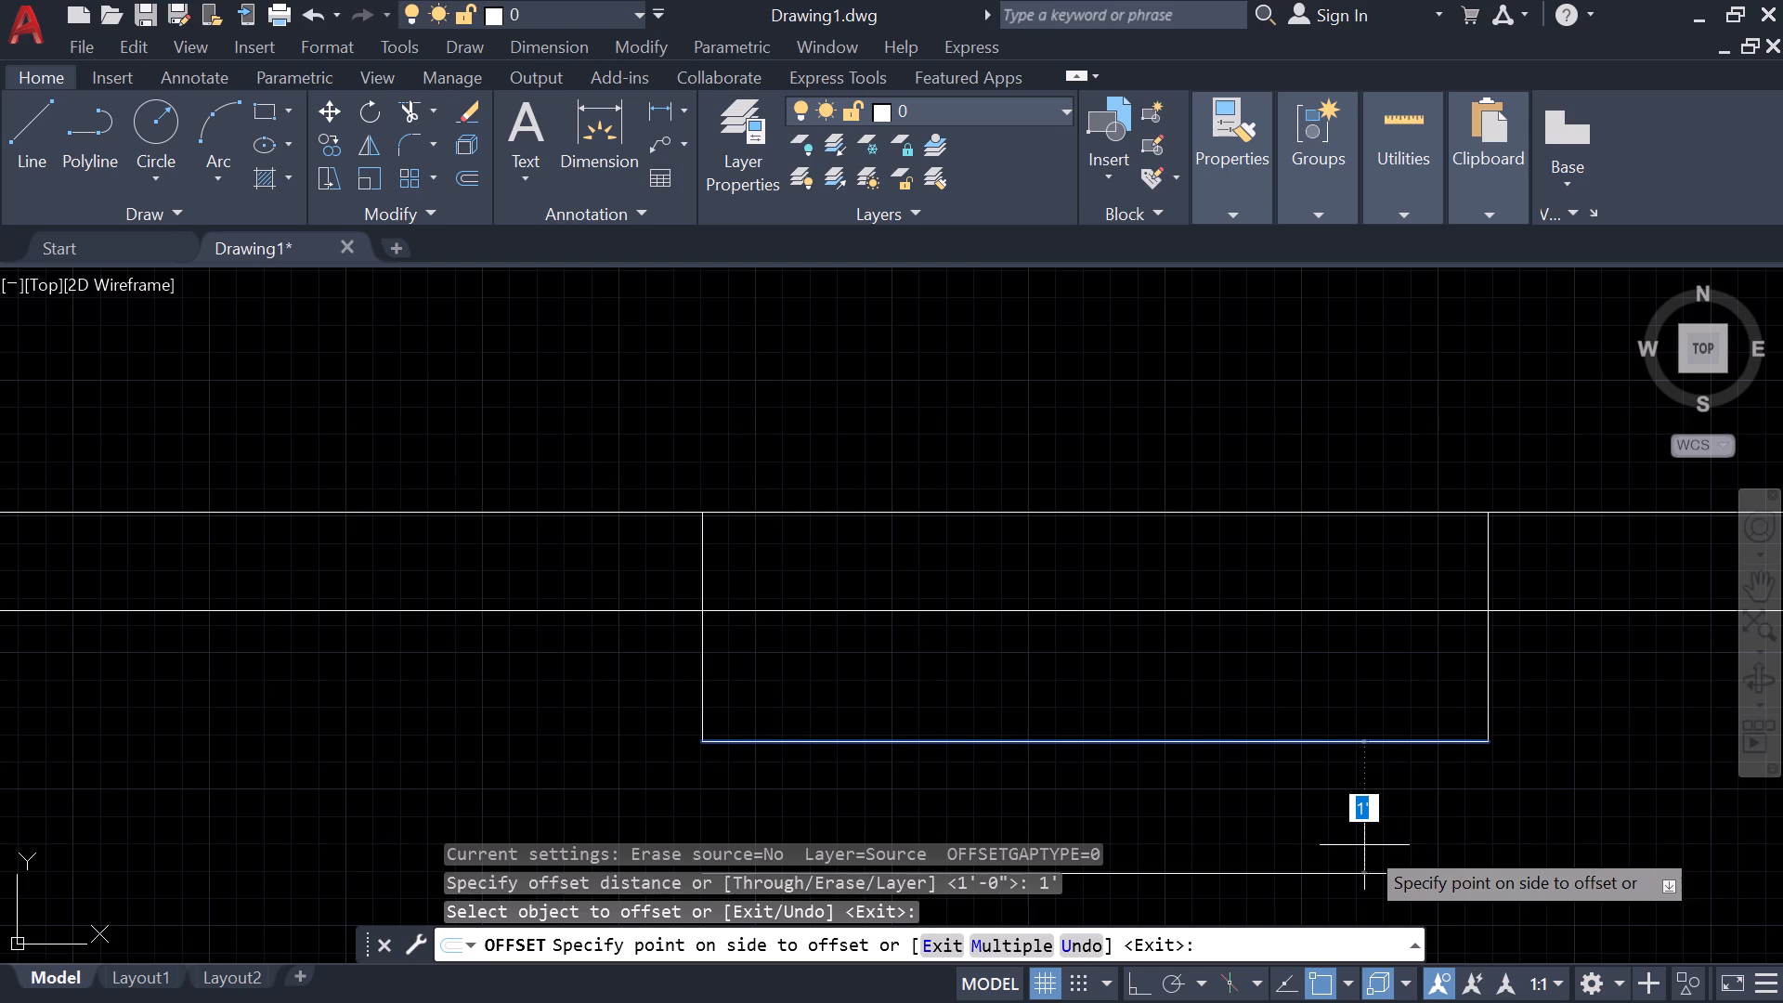
{"action": "left_click", "coordinate": [1364, 845]}
{"action": "key", "text": "Escape"}
Draw the second step's east side from the first step's southeast corner to the east end of the new edge.
{"action": "key", "text": "l"}
{"action": "key", "text": "Return"}
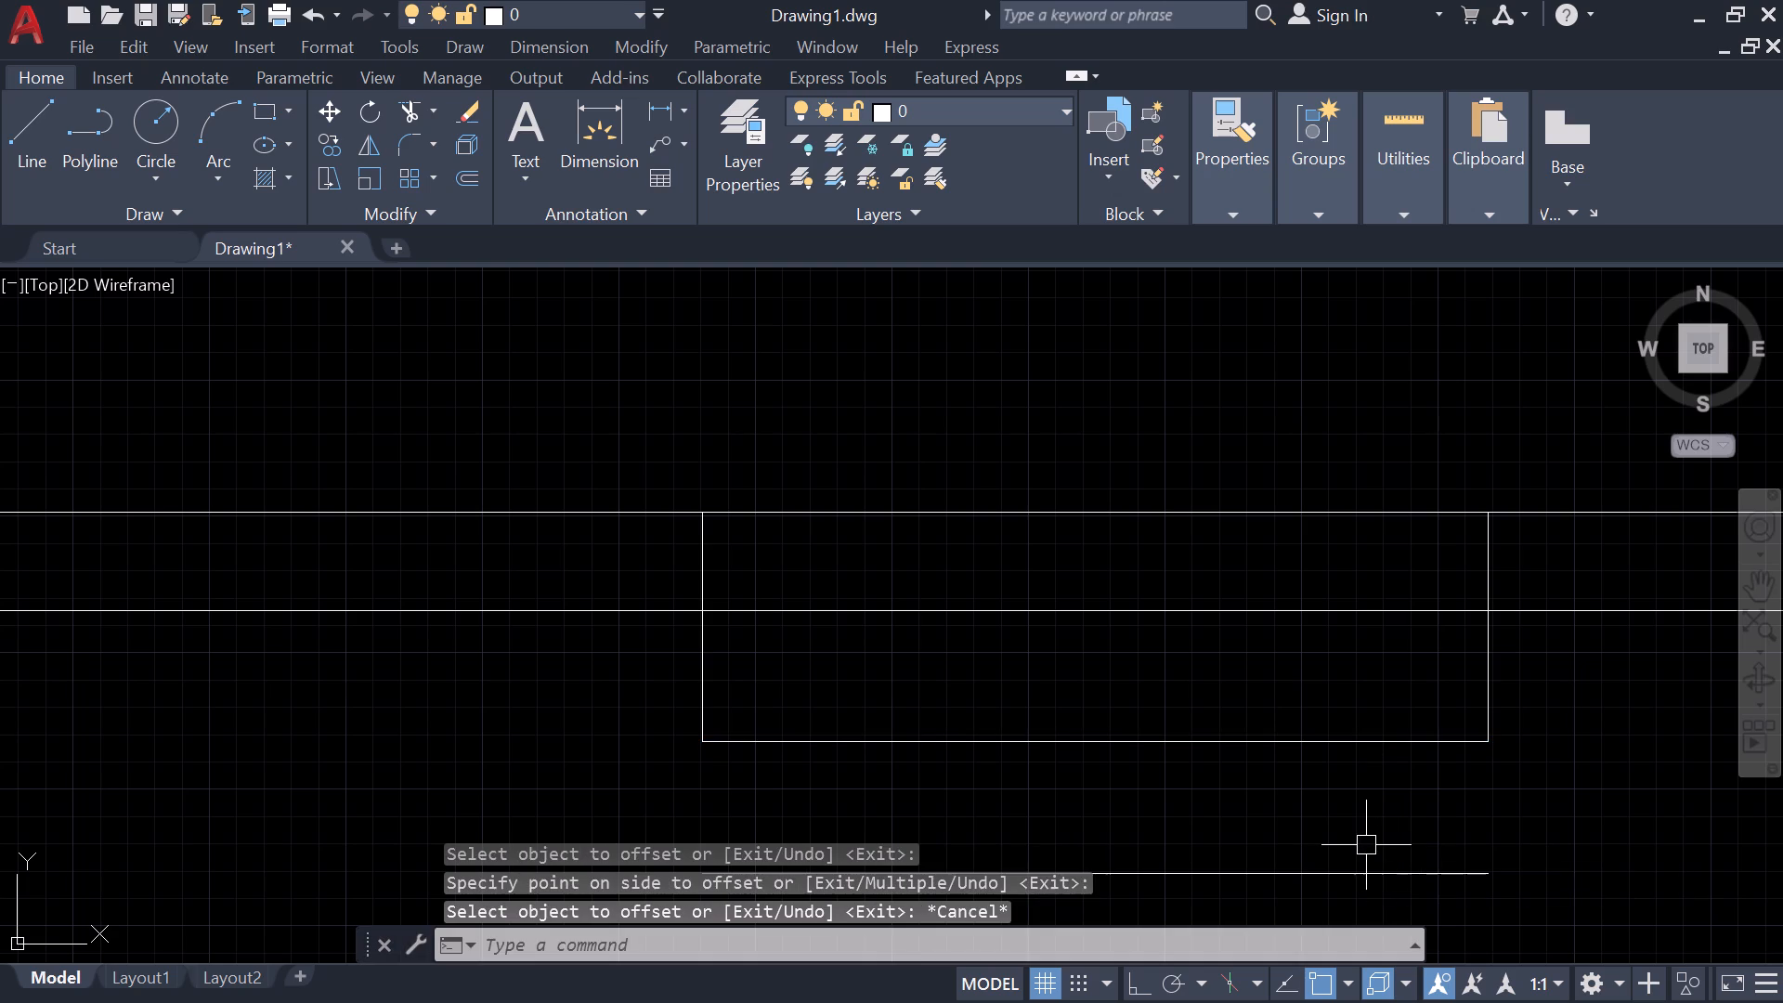
{"action": "left_click", "coordinate": [1495, 741]}
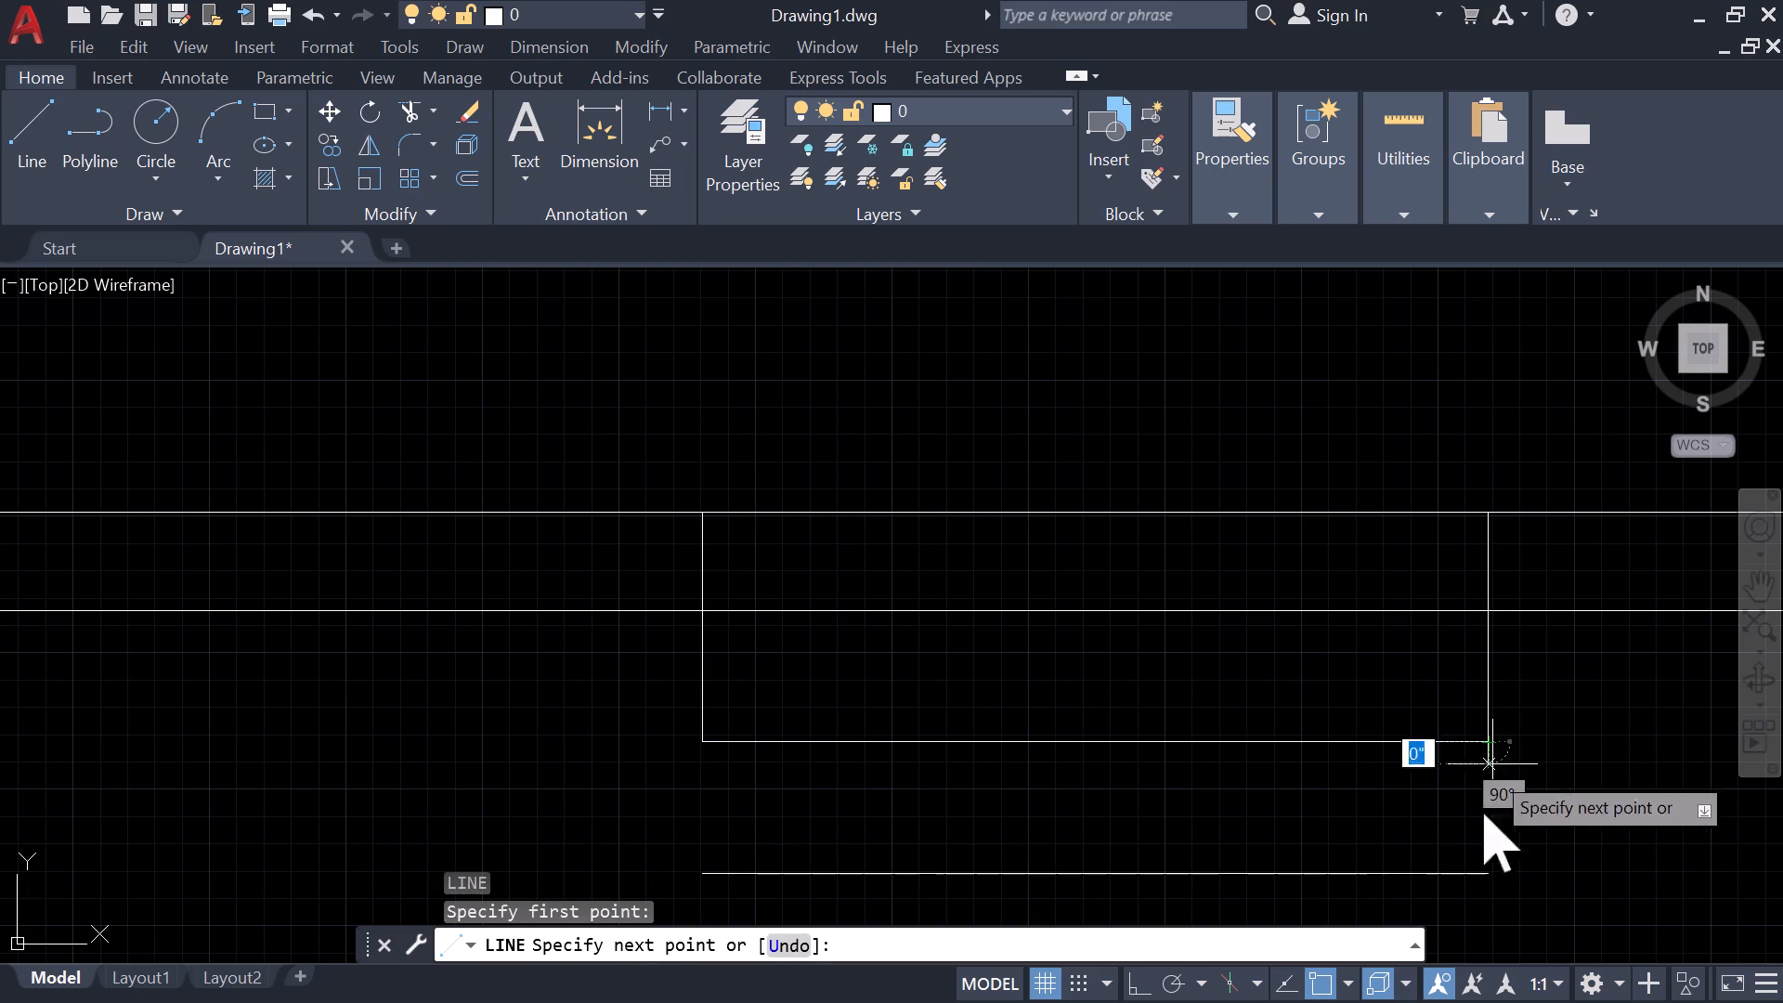
{"action": "left_click", "coordinate": [1493, 868]}
{"action": "key", "text": "Escape"}
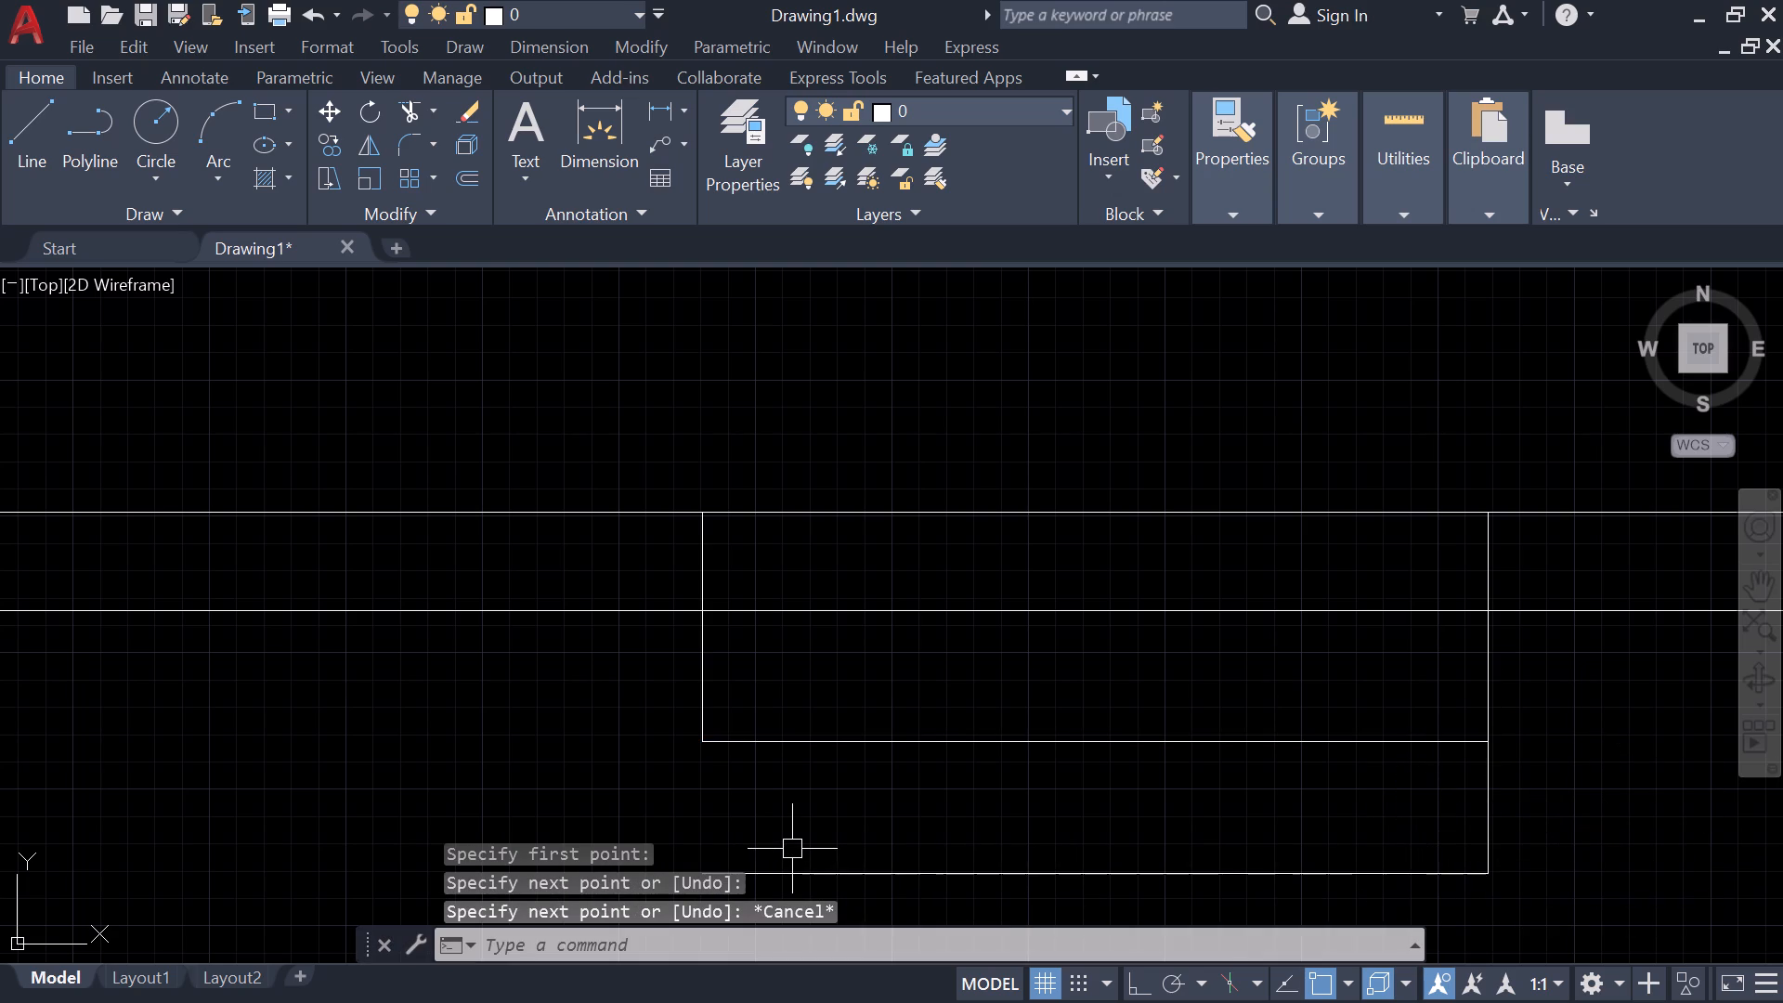
Draw the second step's west side, a 1' line from the first step's southwest corner to the new edge's west end.
{"action": "key", "text": "l"}
{"action": "key", "text": "Return"}
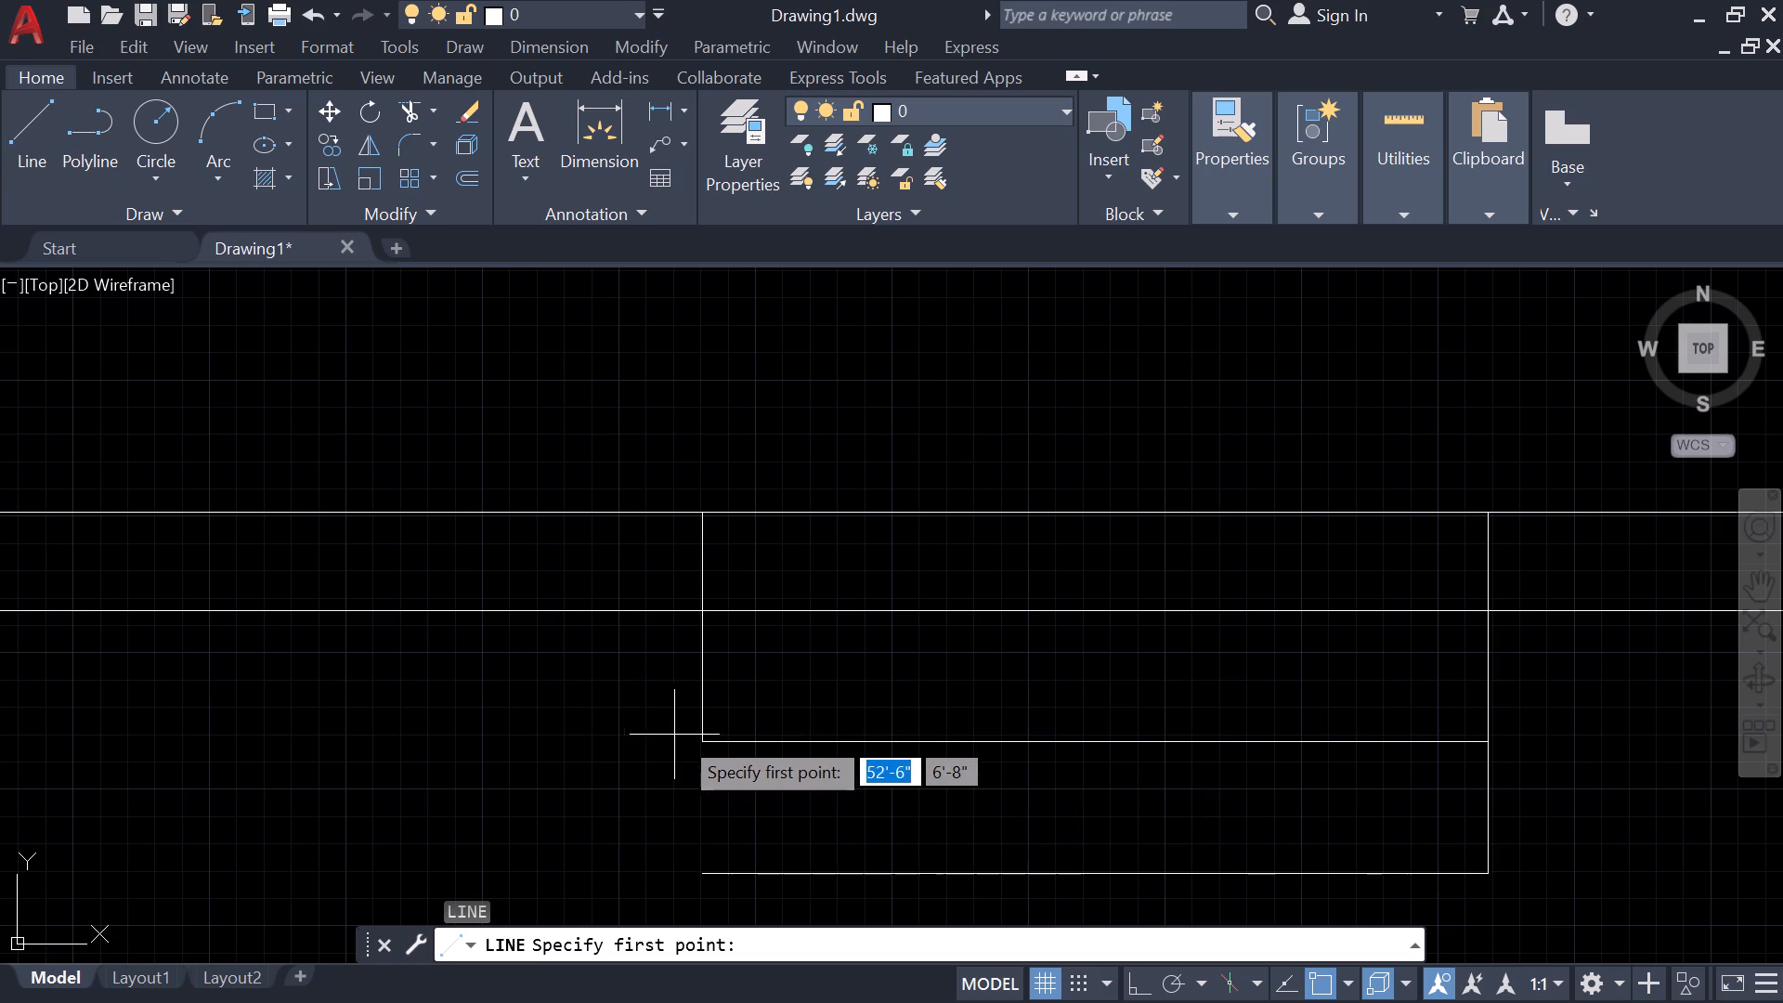
{"action": "left_click", "coordinate": [701, 745]}
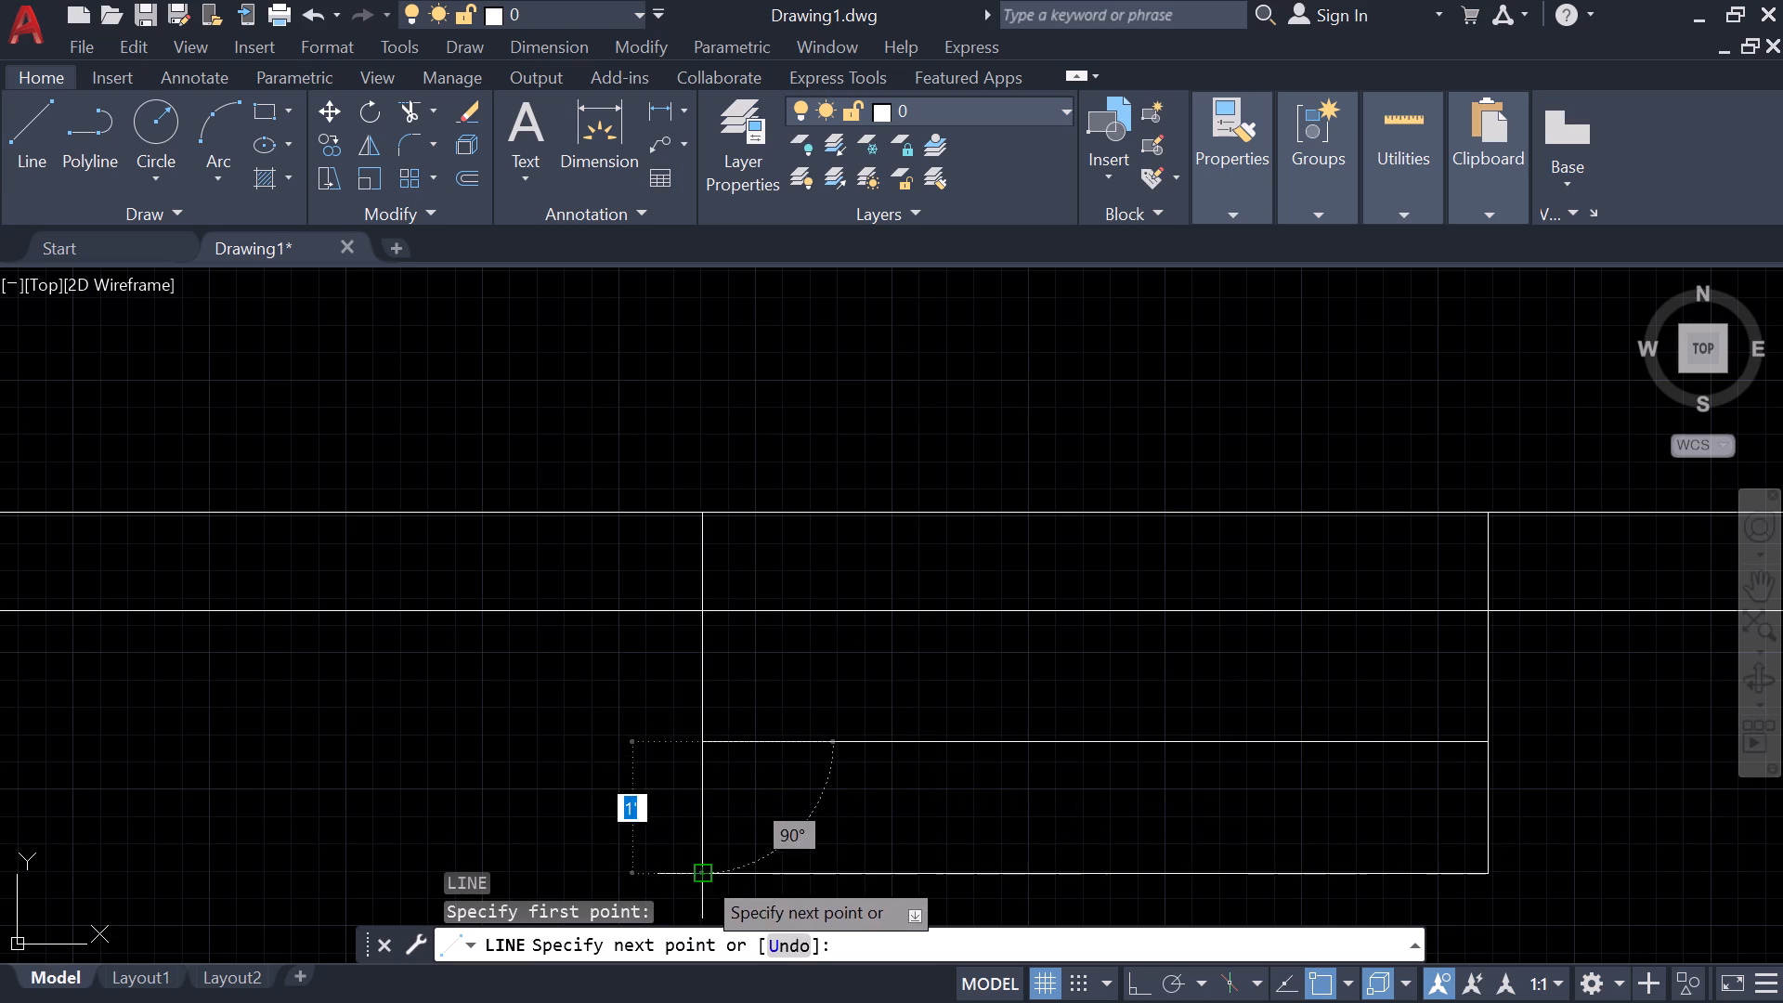
{"action": "left_click", "coordinate": [701, 875]}
{"action": "key", "text": "Escape"}
Draw a rectangle along the dining area's west wall, from its northwest inner corner to the corner of the door jamb to the south.
{"action": "scroll", "coordinate": [965, 815], "scroll_direction": "down", "scroll_amount": 3}
{"action": "middle_click_drag", "start_coordinate": [1006, 805], "coordinate": [892, 853]}
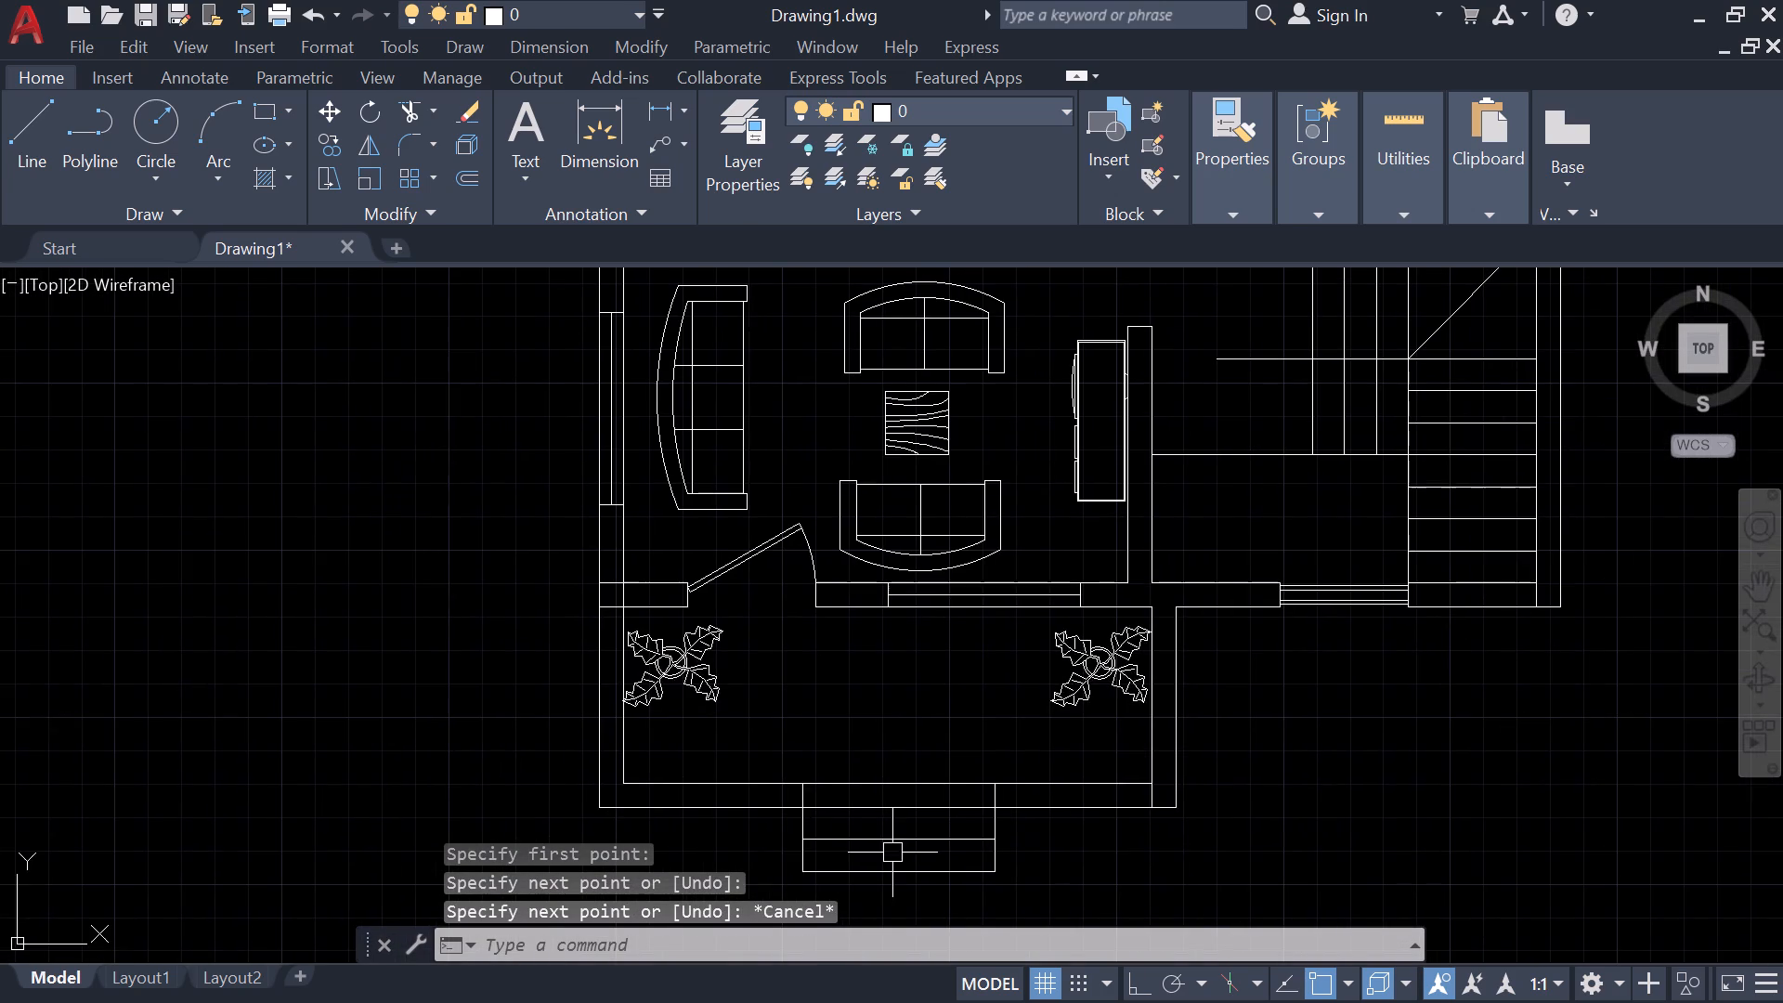
{"action": "middle_click_drag", "start_coordinate": [1348, 689], "coordinate": [1200, 850]}
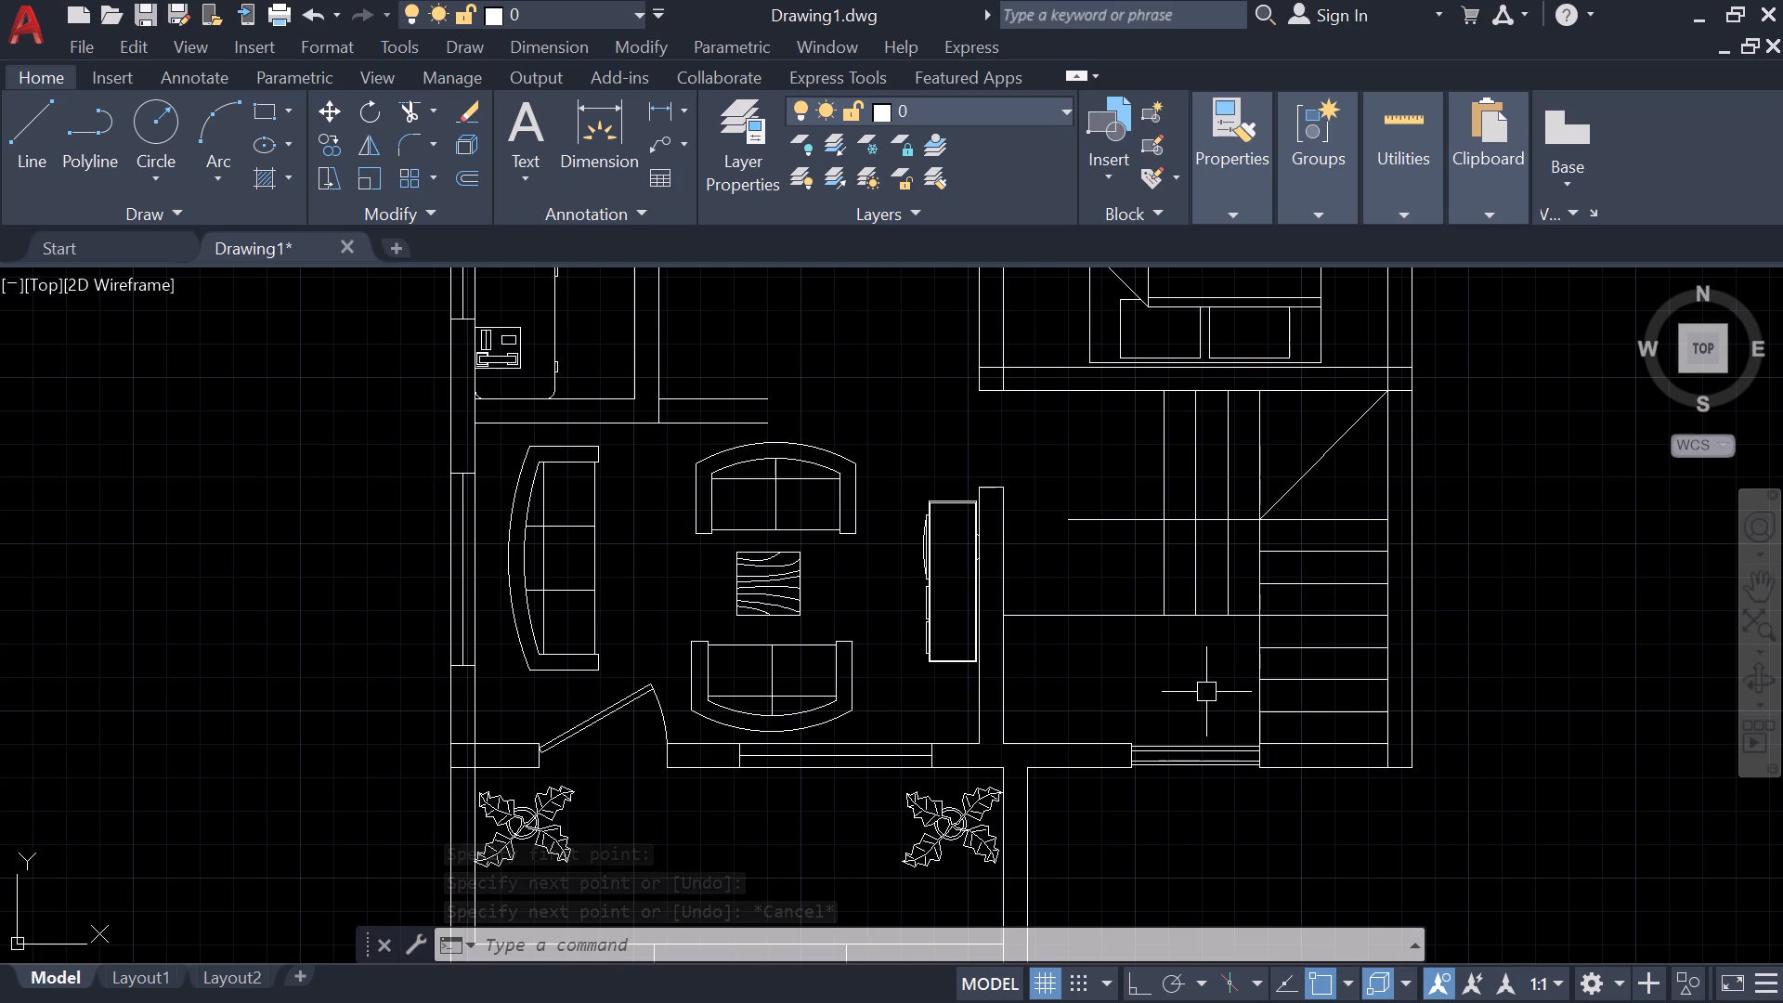
{"action": "scroll", "coordinate": [1206, 692], "scroll_direction": "down", "scroll_amount": 2}
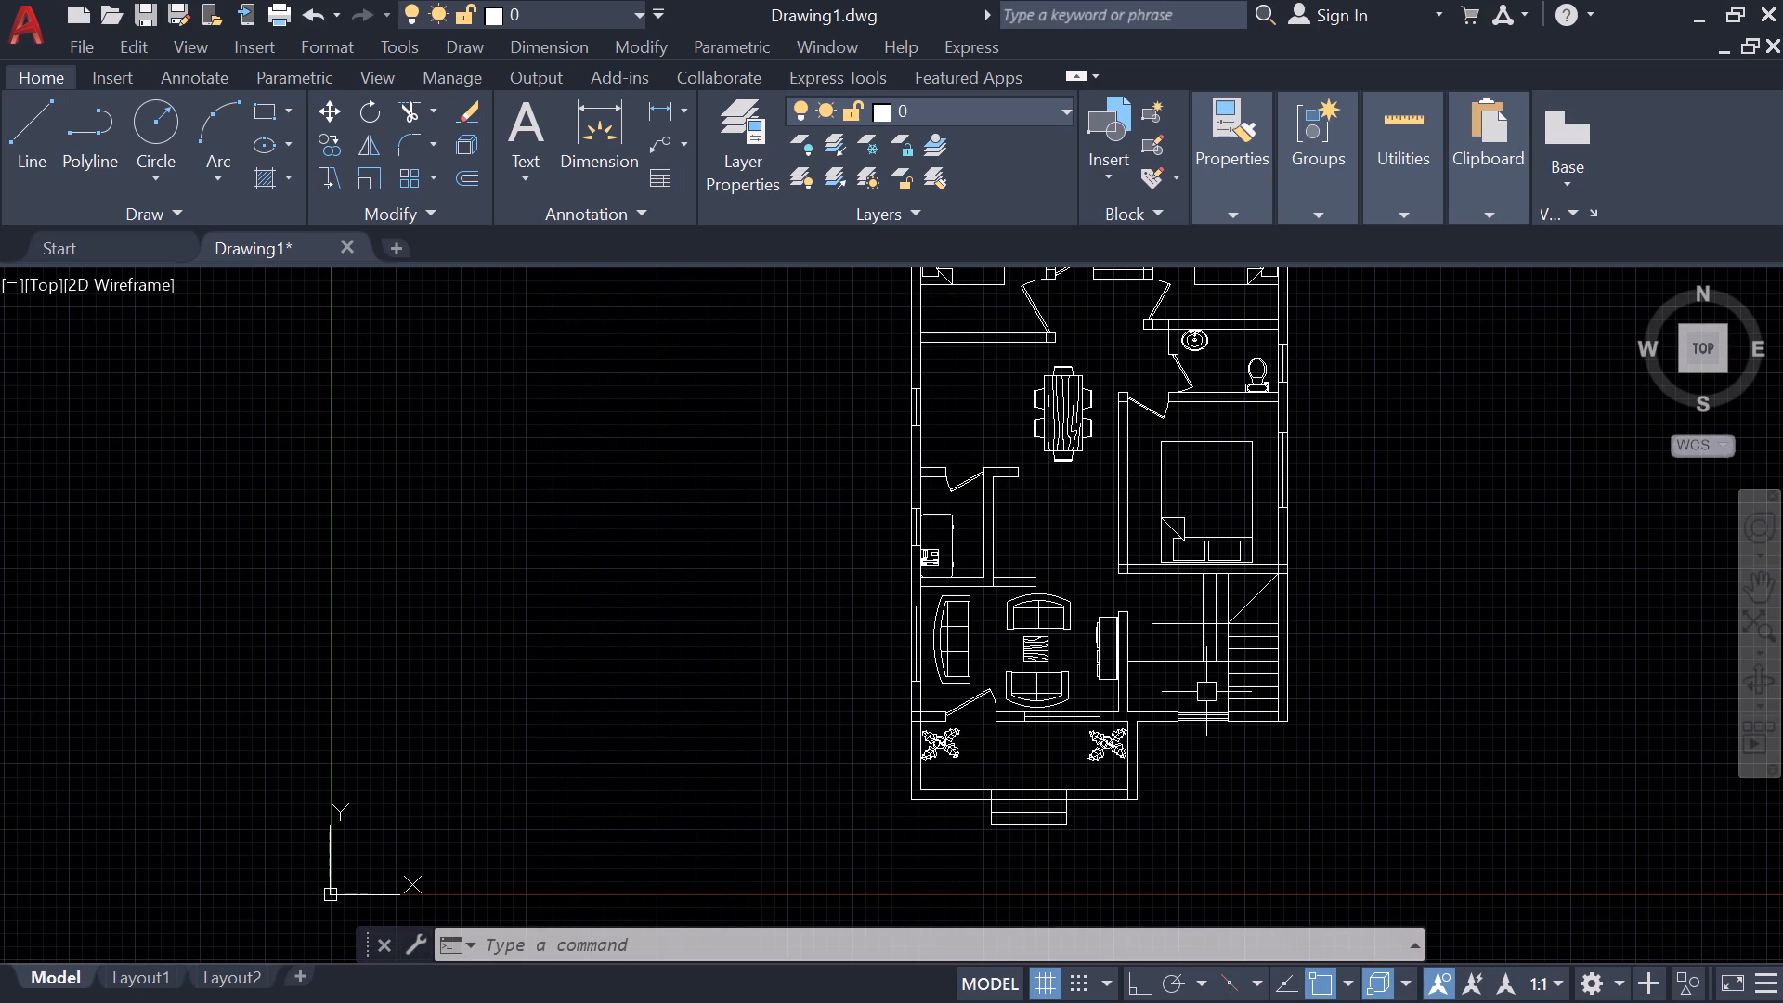
{"action": "middle_click_drag", "start_coordinate": [1061, 543], "coordinate": [1047, 694]}
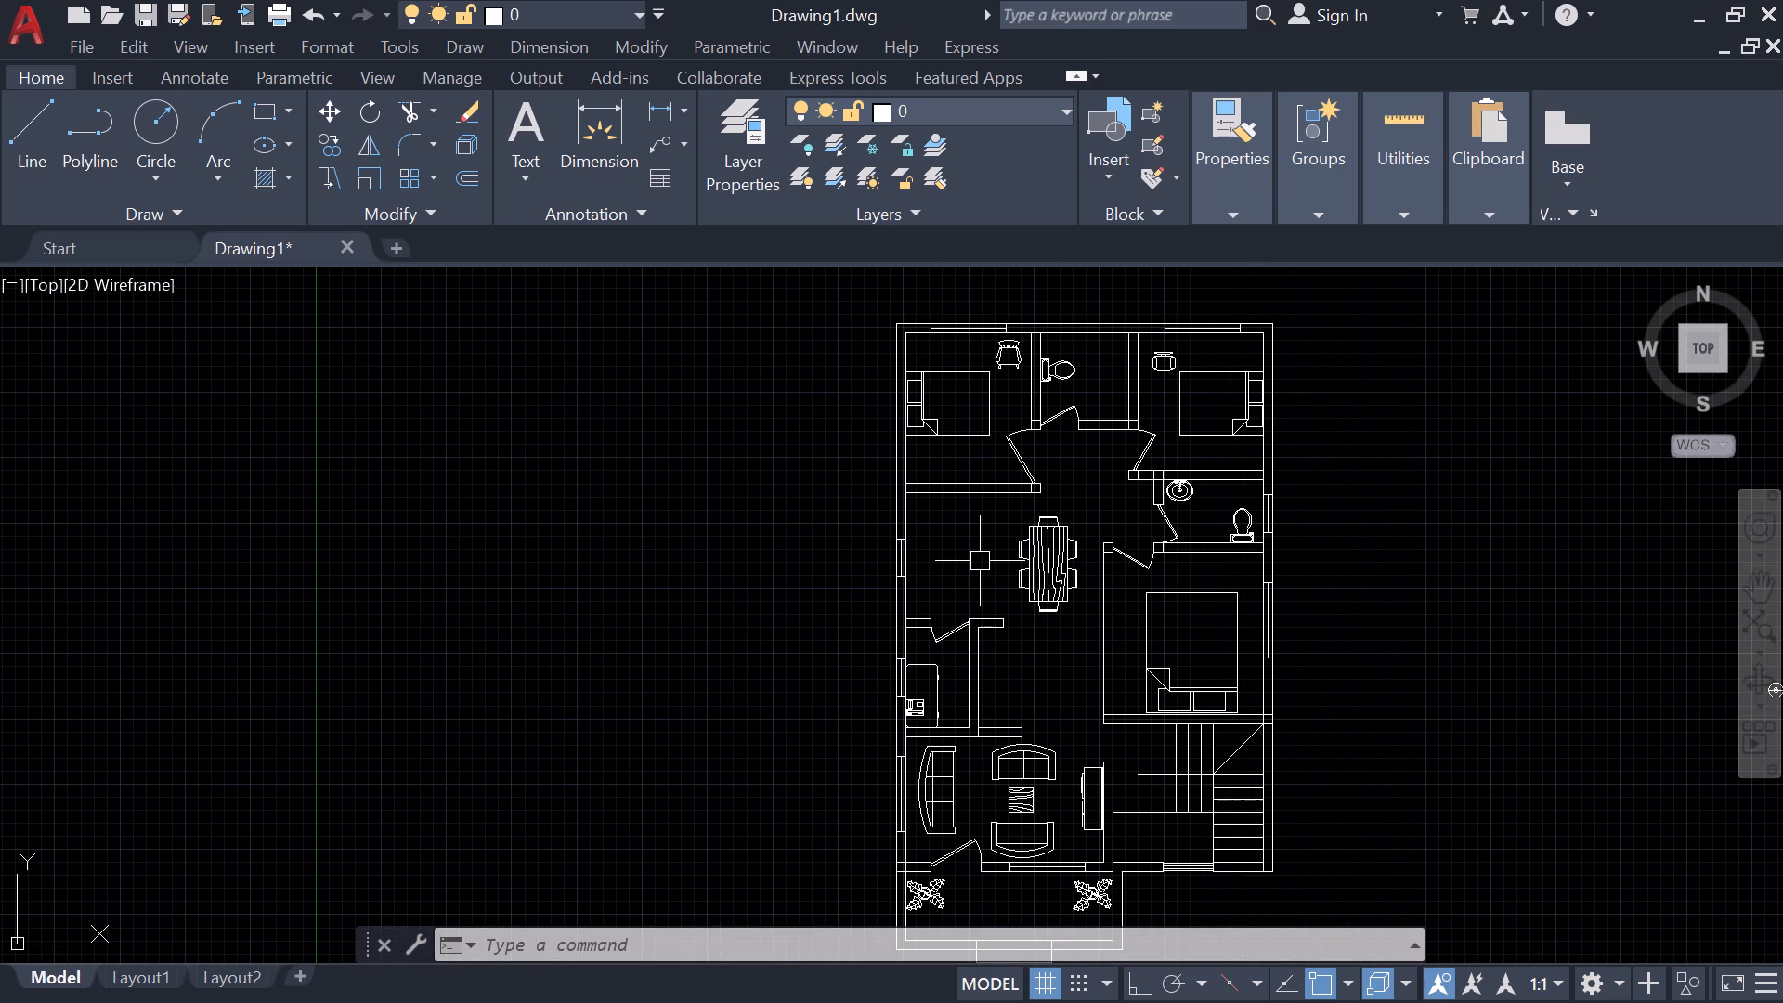
{"action": "type", "text": "rec"}
{"action": "key", "text": "space"}
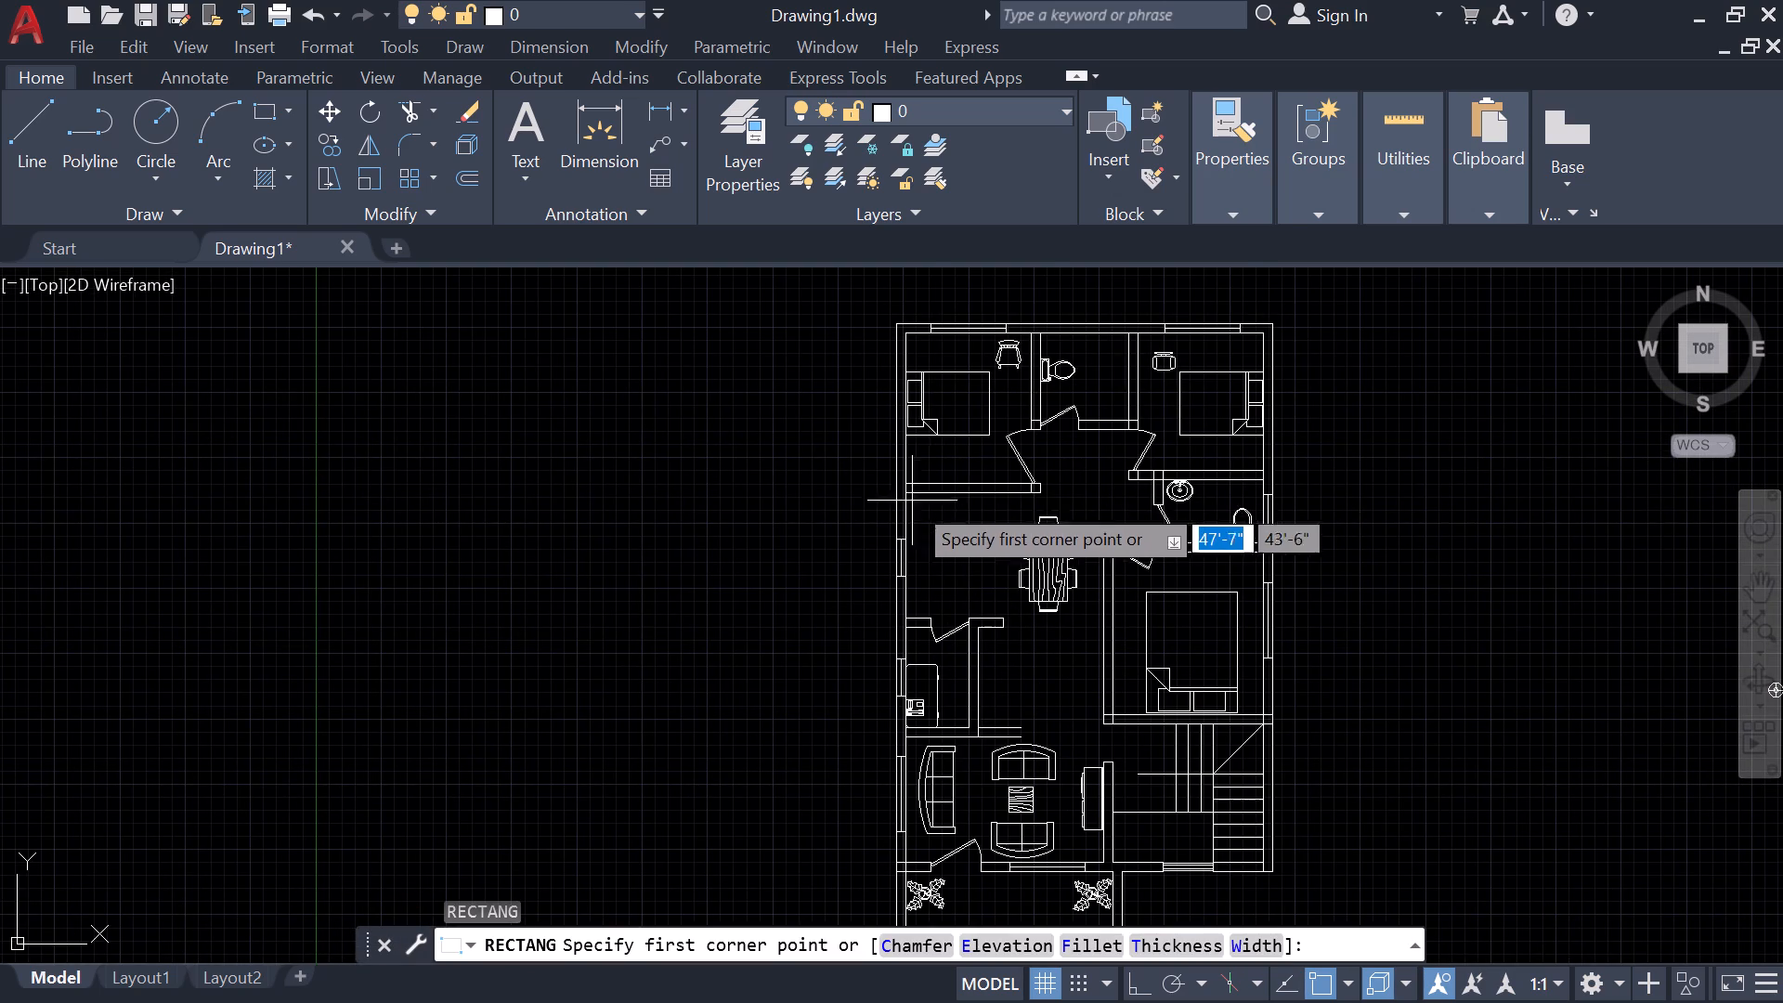
{"action": "scroll", "coordinate": [910, 503], "scroll_direction": "up", "scroll_amount": 3}
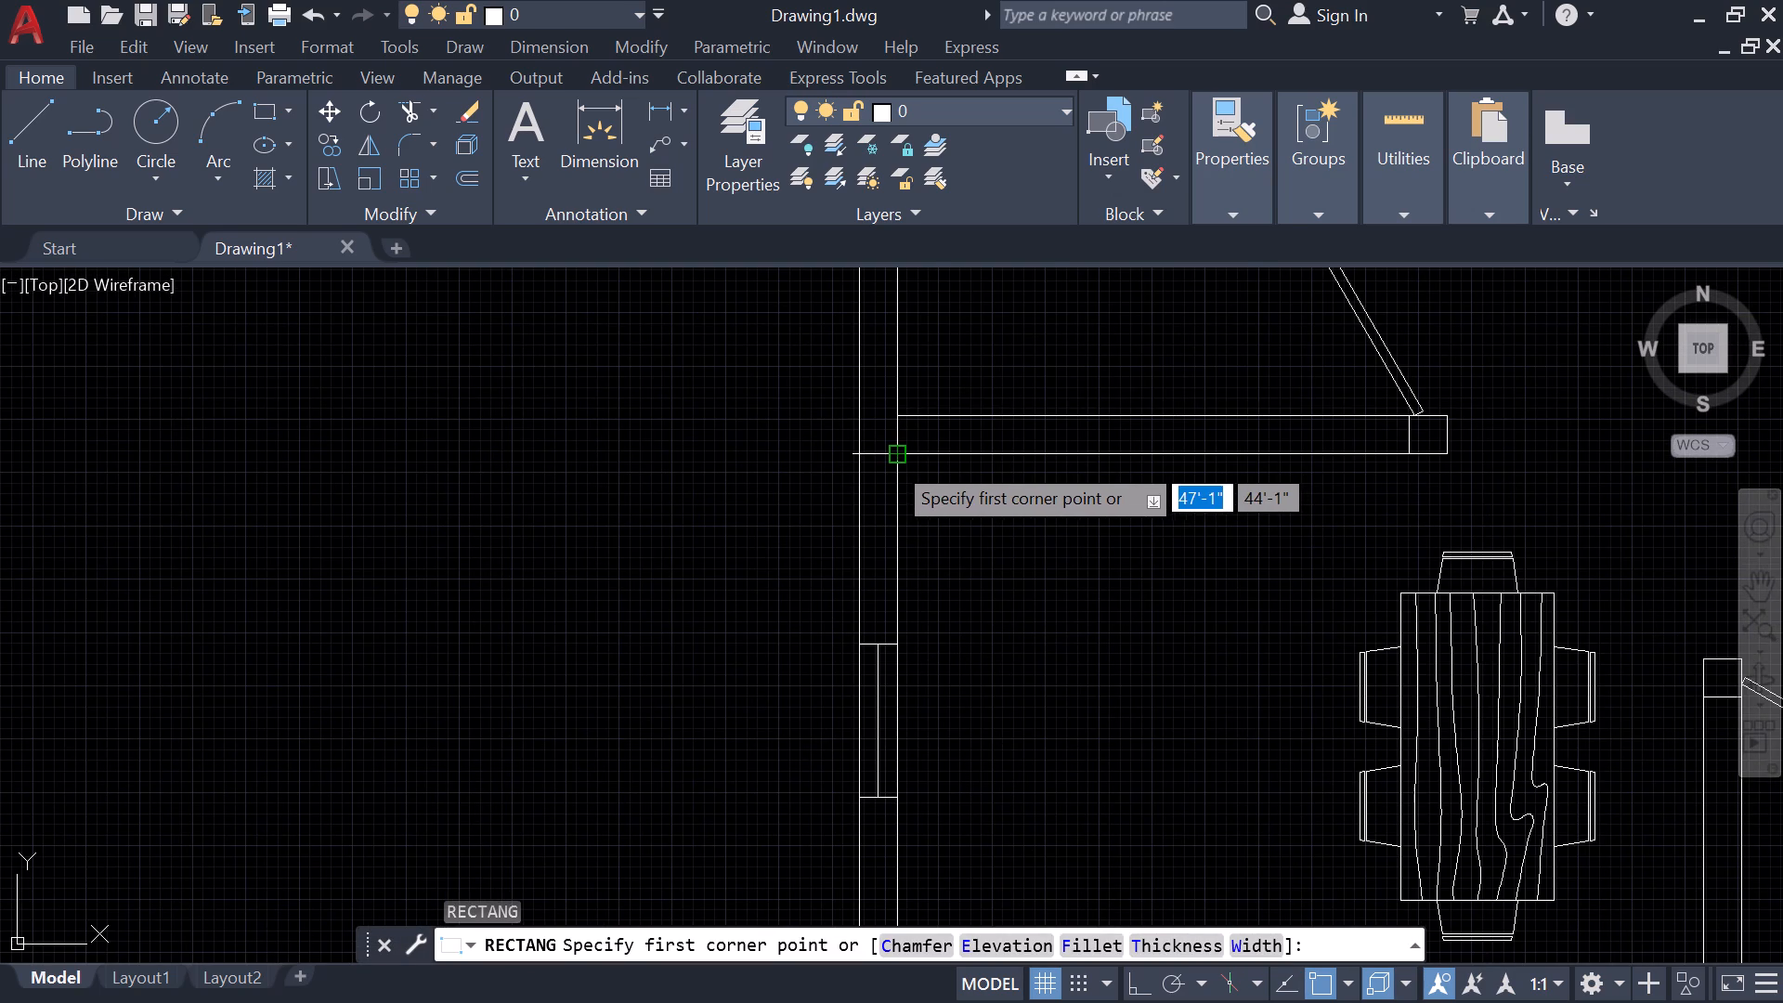
{"action": "left_click", "coordinate": [891, 461]}
{"action": "scroll", "coordinate": [1052, 723], "scroll_direction": "down", "scroll_amount": 2}
{"action": "middle_click_drag", "start_coordinate": [1052, 723], "coordinate": [1004, 619]}
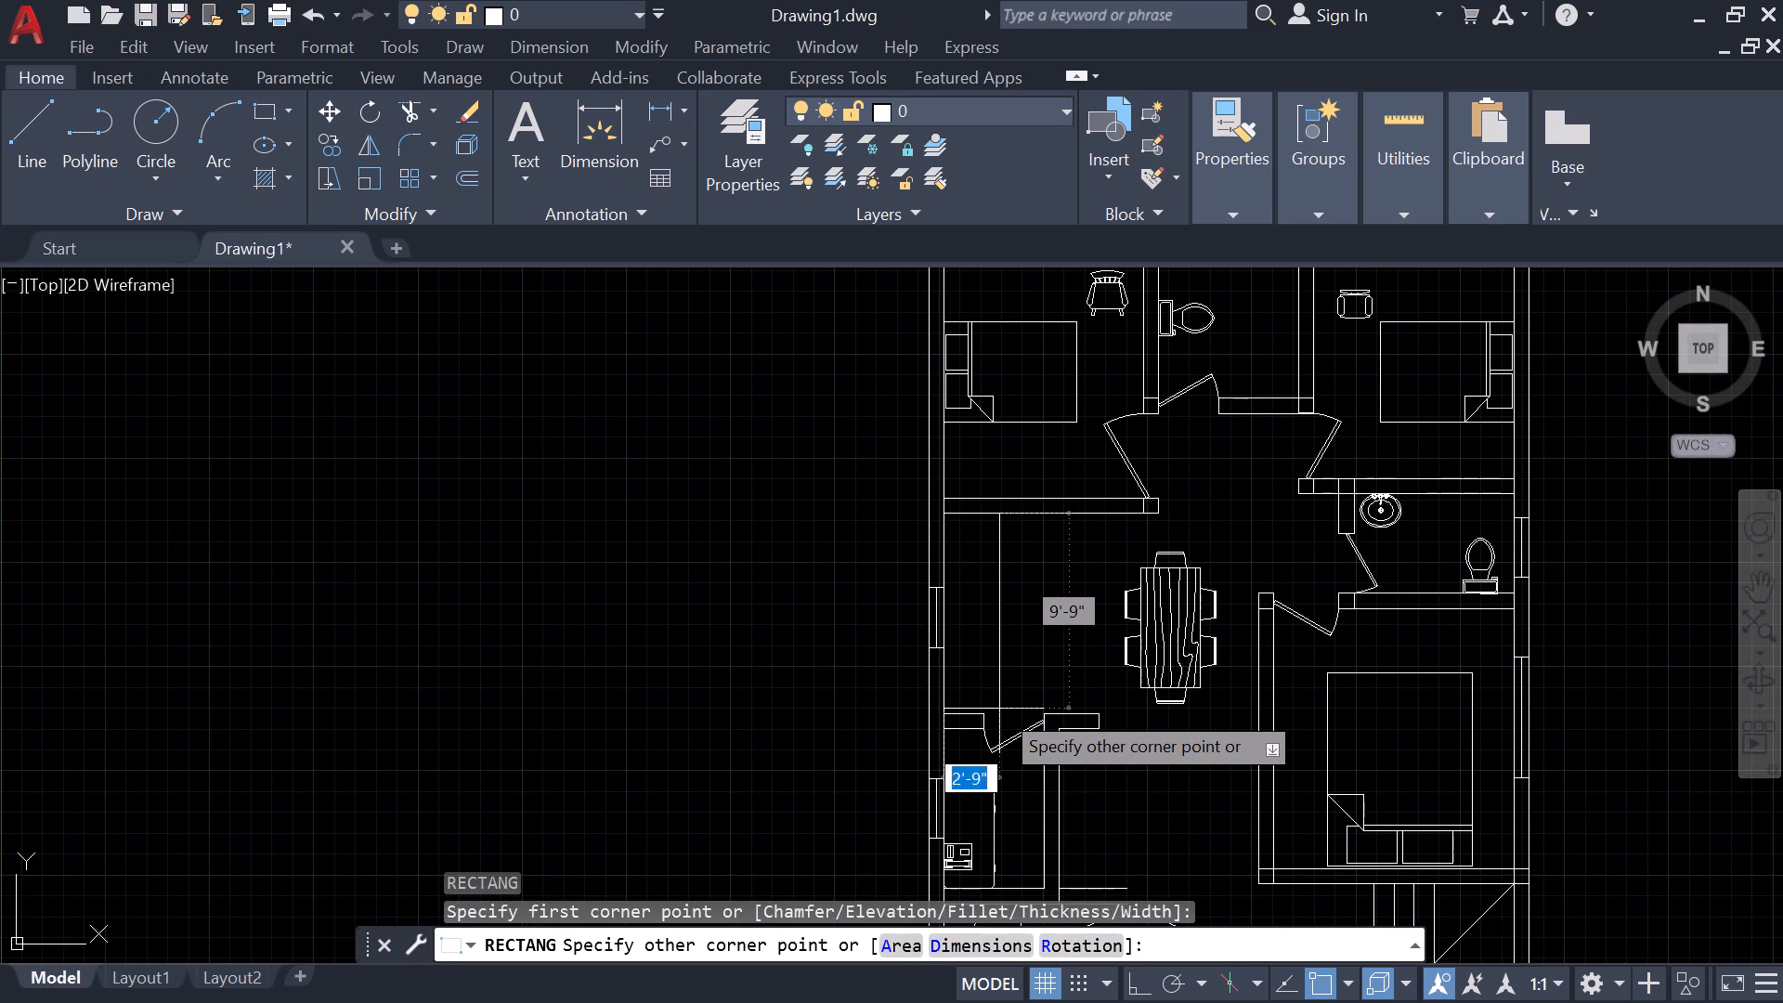
{"action": "scroll", "coordinate": [989, 711], "scroll_direction": "up", "scroll_amount": 4}
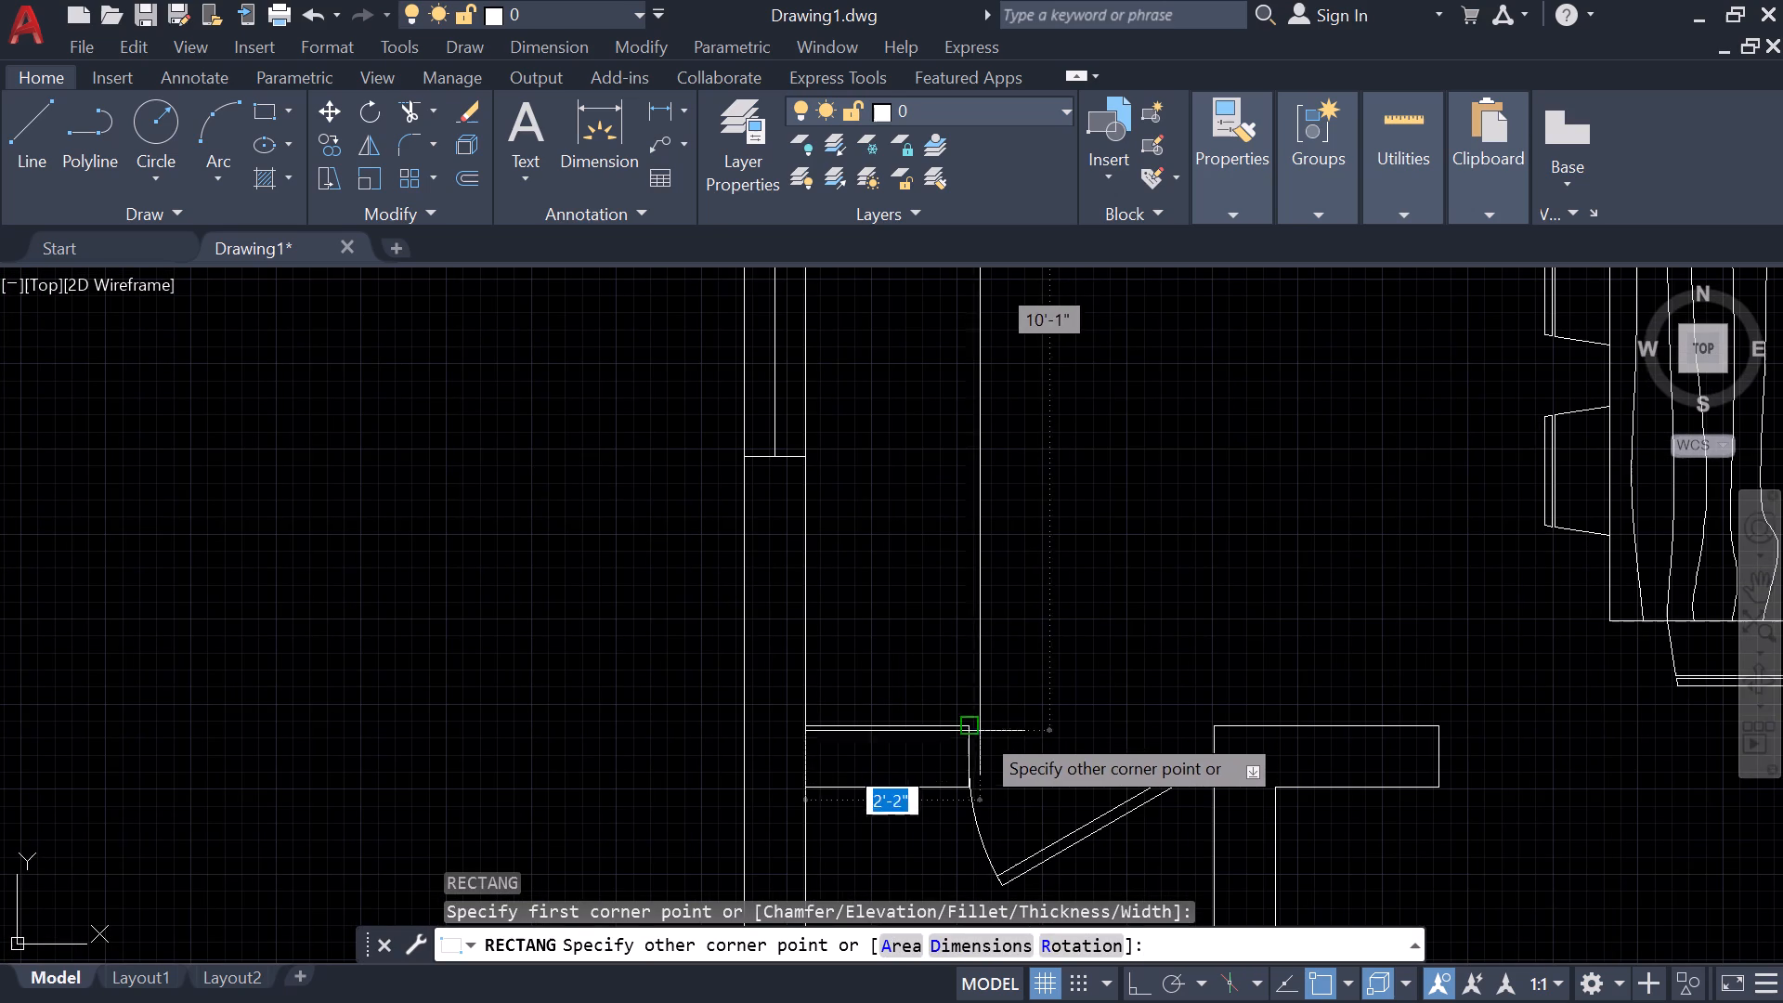
{"action": "left_click", "coordinate": [963, 723]}
Draw a rectangle about 5'-4" by 2'-4" from the midpoint of the dining area's north wall southwest to the west wall.
{"action": "middle_click_drag", "start_coordinate": [1140, 585], "coordinate": [1067, 781]}
{"action": "type", "text": "rec"}
{"action": "key", "text": "space"}
{"action": "scroll", "coordinate": [1051, 614], "scroll_direction": "down", "scroll_amount": 1}
{"action": "middle_click_drag", "start_coordinate": [1077, 488], "coordinate": [1061, 788]}
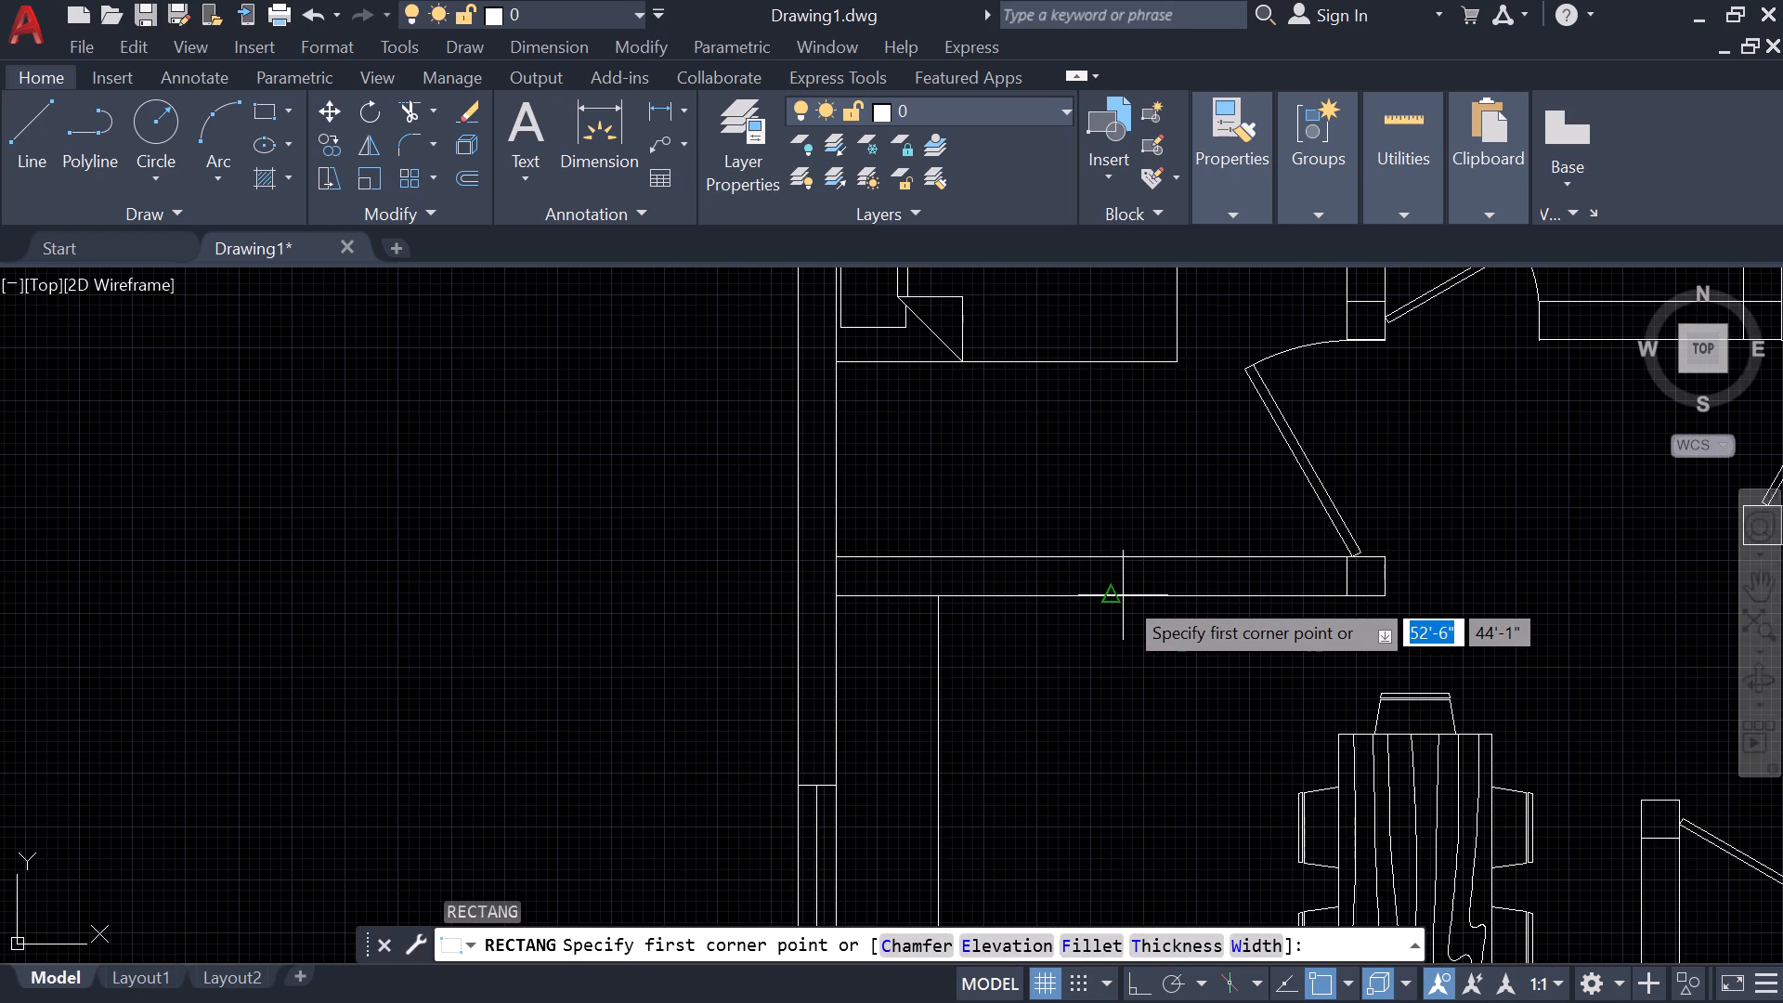
{"action": "left_click", "coordinate": [1117, 595]}
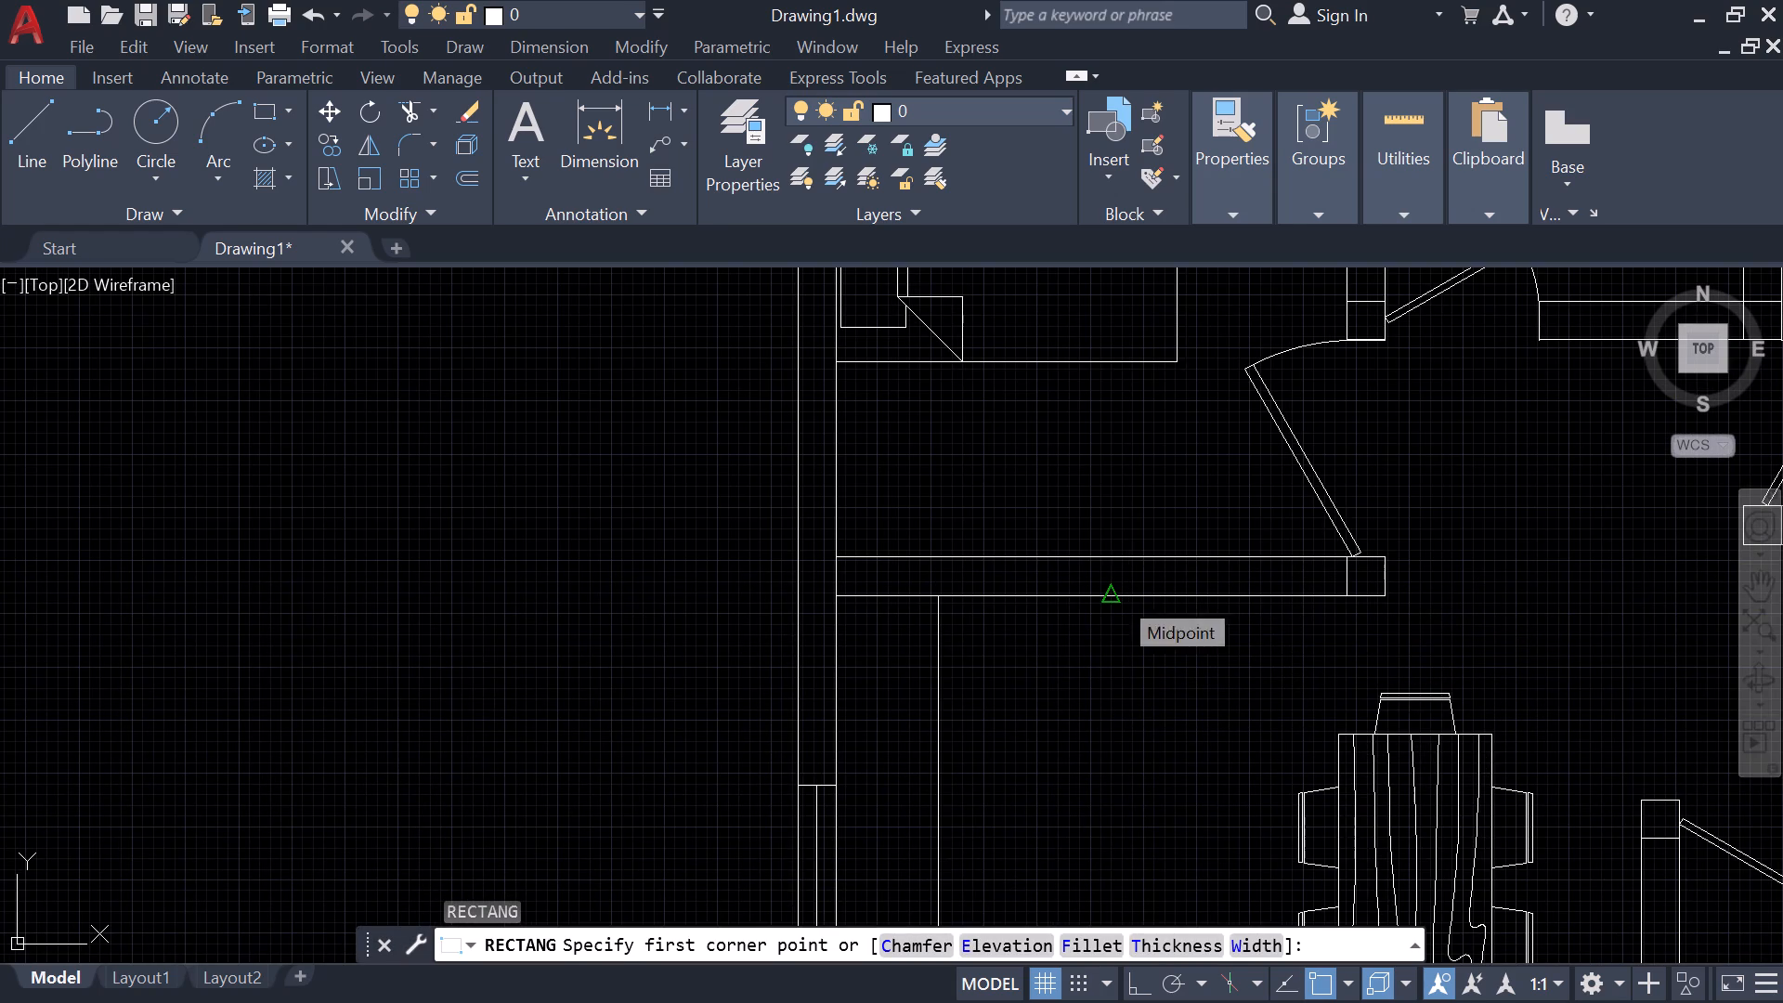
{"action": "left_click", "coordinate": [839, 710]}
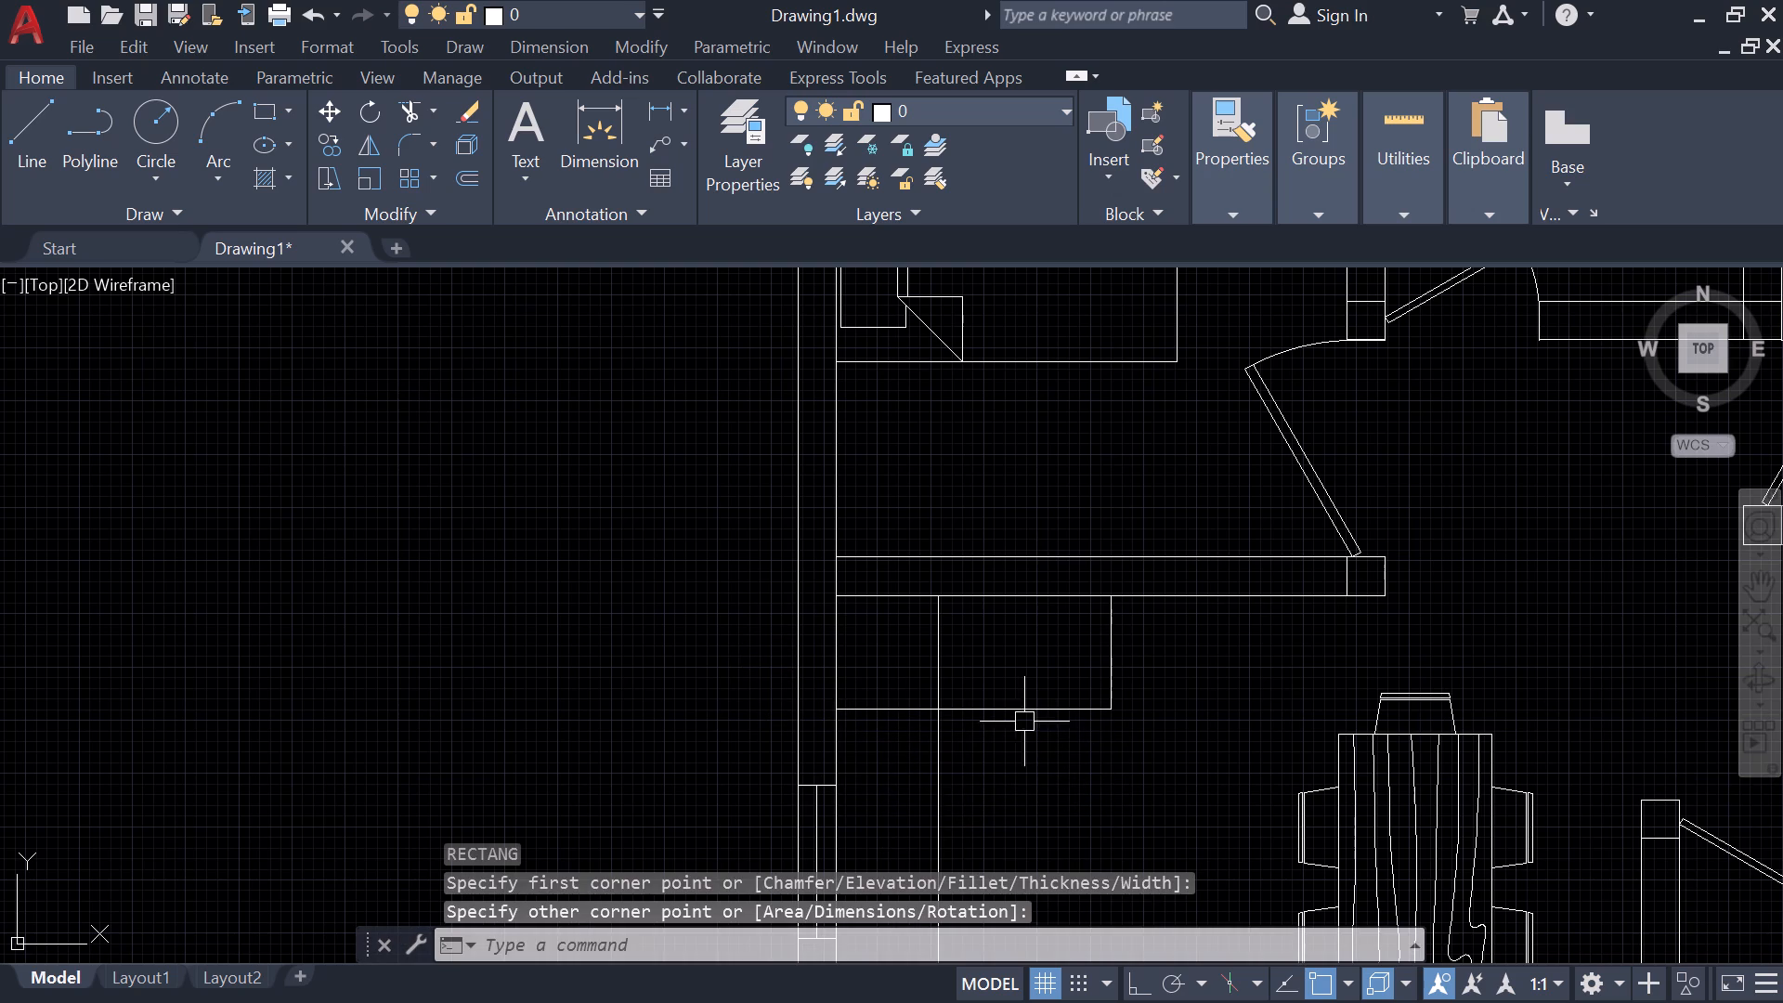
Trim the overlapping edges inside the two rectangles so they form one L-shaped counter outline.
{"action": "key", "text": "Escape"}
{"action": "type", "text": "re"}
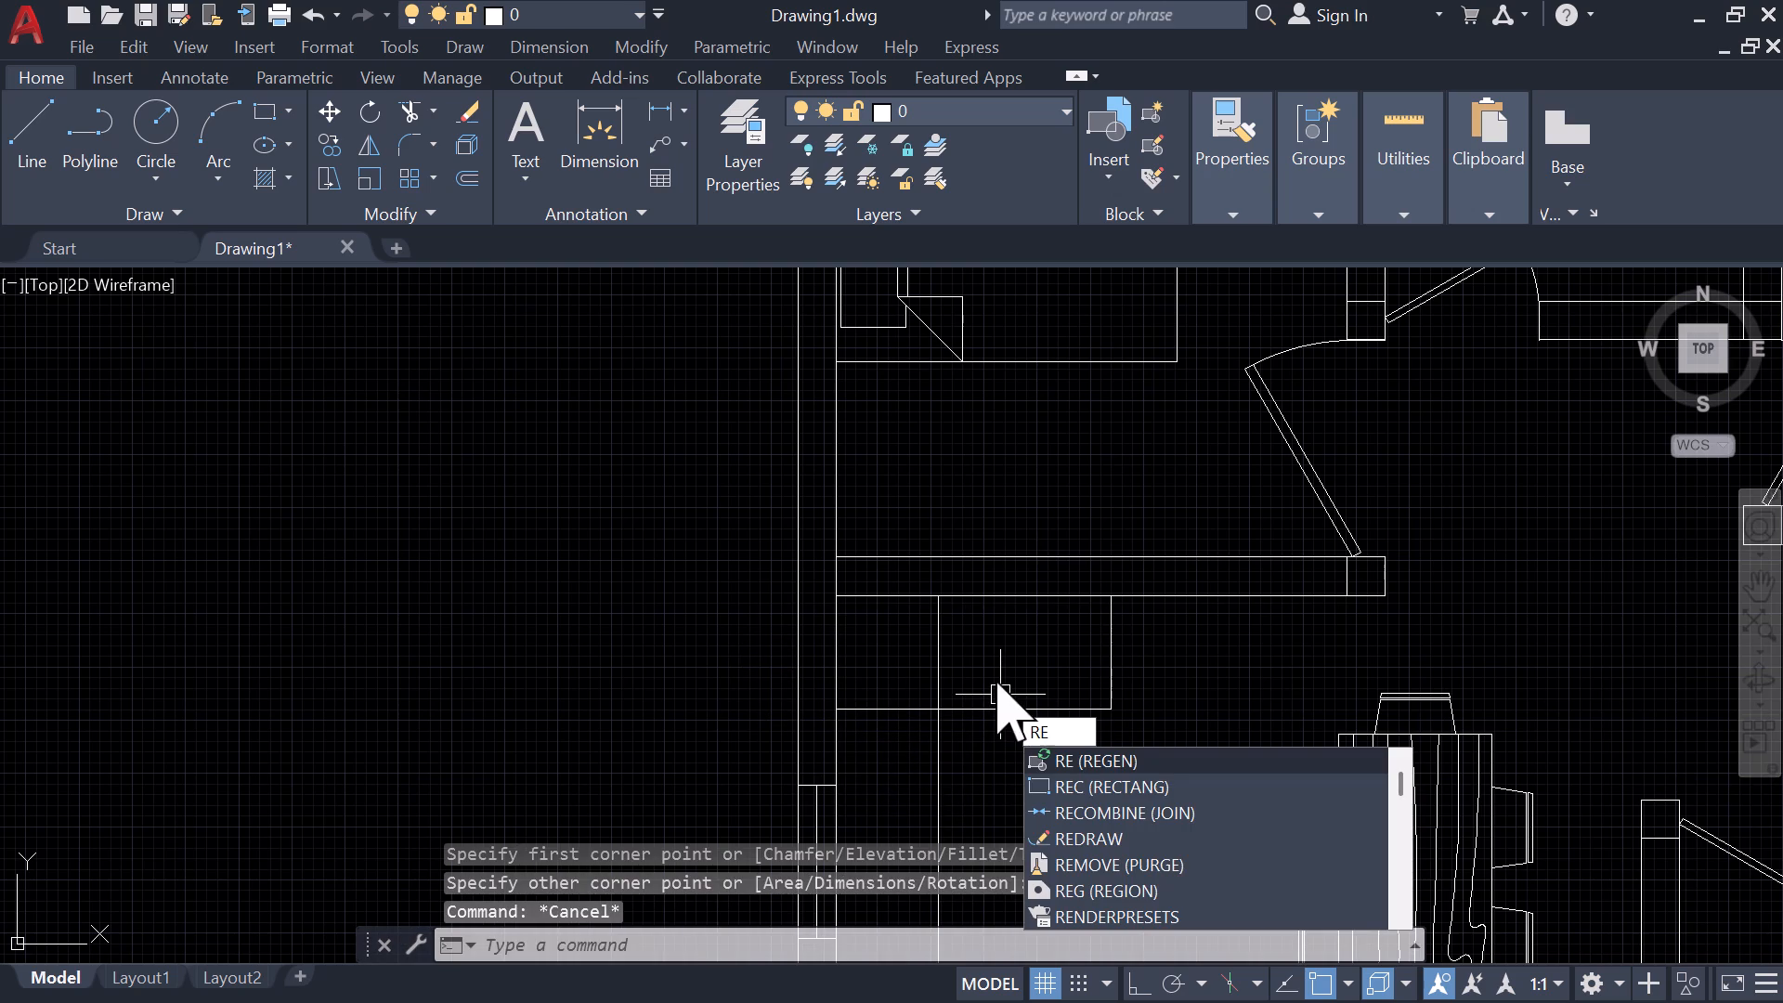
{"action": "key", "text": "Escape"}
{"action": "type", "text": "tr"}
{"action": "key", "text": "space"}
{"action": "left_click_drag", "start_coordinate": [943, 648], "coordinate": [915, 658]}
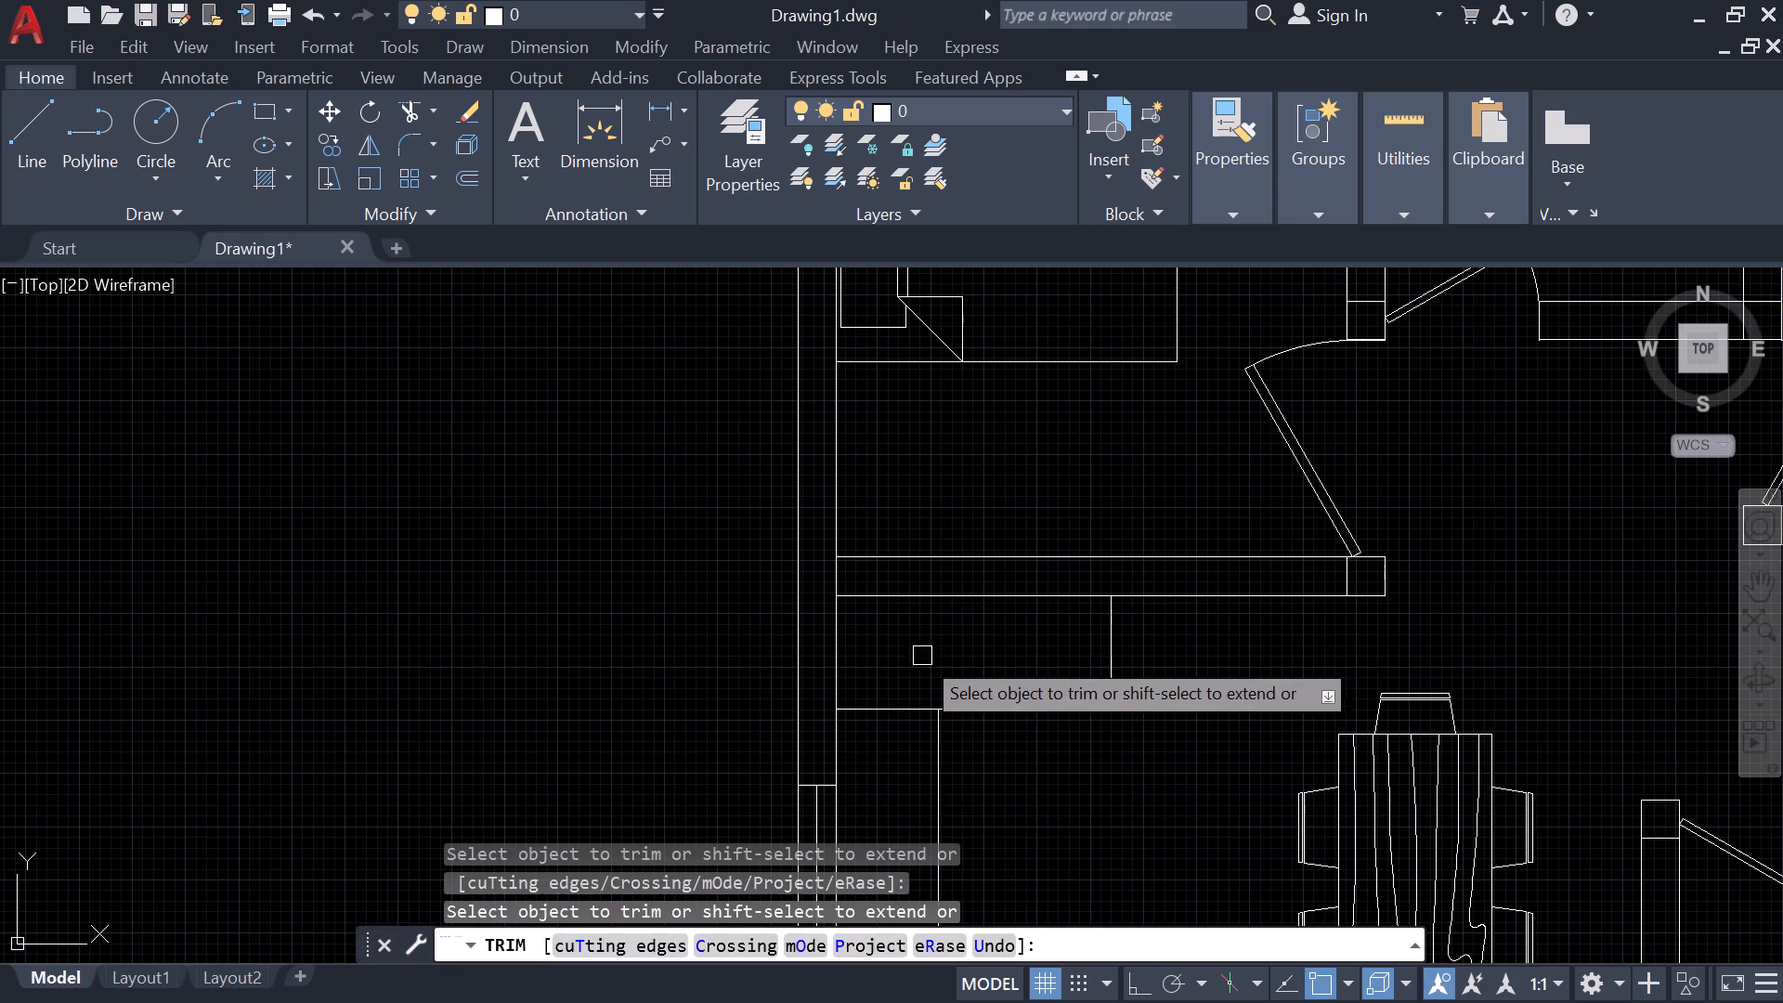
{"action": "left_click_drag", "start_coordinate": [915, 658], "coordinate": [872, 739]}
{"action": "left_click", "coordinate": [894, 697]}
{"action": "left_click", "coordinate": [886, 744]}
{"action": "scroll", "coordinate": [886, 744], "scroll_direction": "down", "scroll_amount": 1}
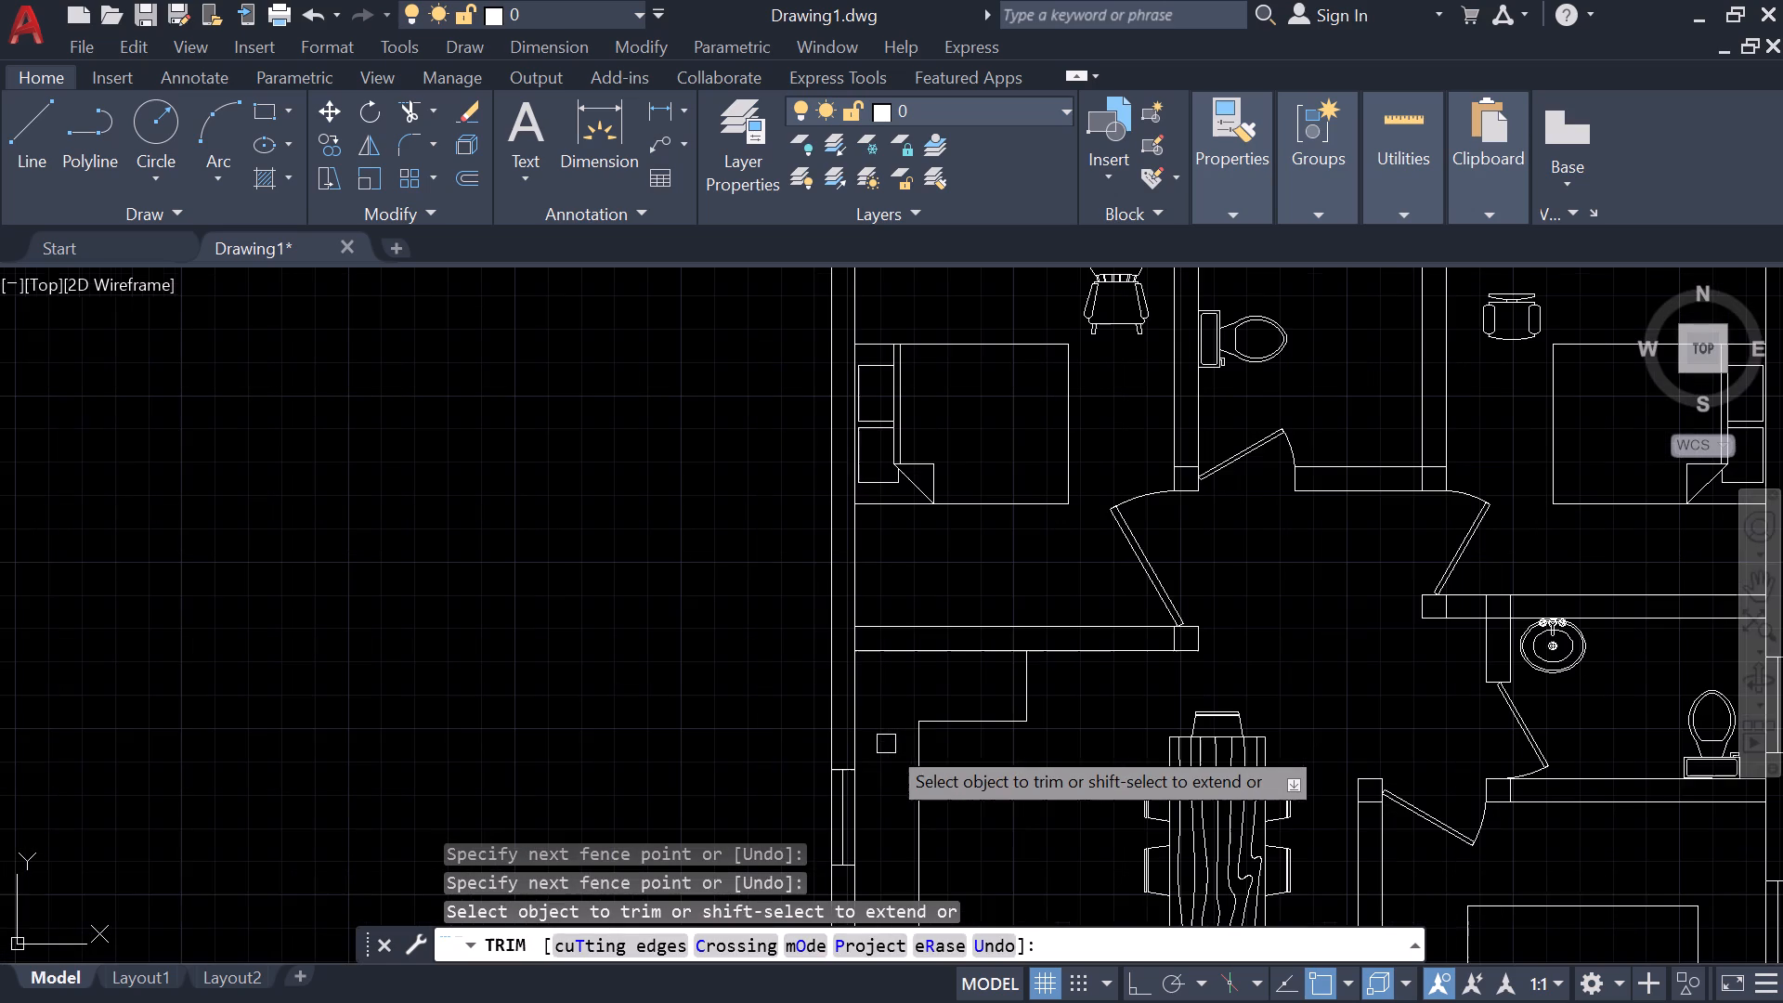
{"action": "key", "text": "Escape"}
Erase the small stray object in the empty space east of the floor plan.
{"action": "scroll", "coordinate": [899, 760], "scroll_direction": "down", "scroll_amount": 1}
{"action": "middle_click_drag", "start_coordinate": [945, 780], "coordinate": [950, 558]}
{"action": "scroll", "coordinate": [950, 554], "scroll_direction": "up", "scroll_amount": 1}
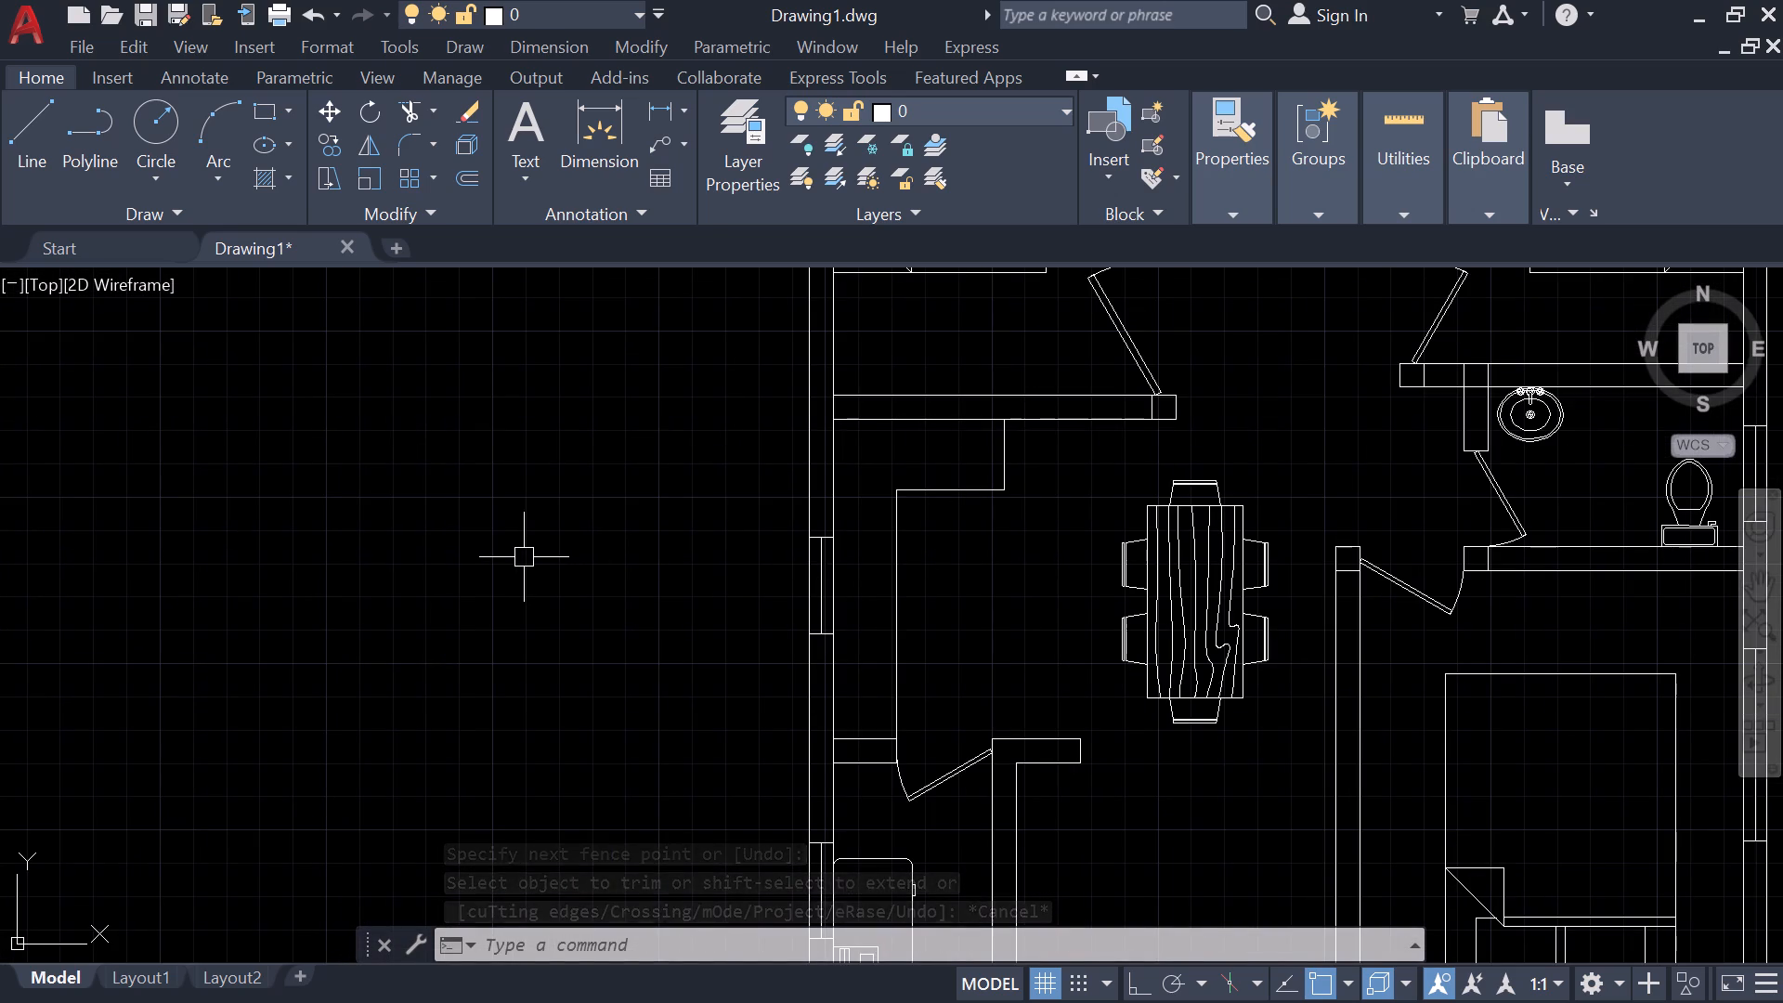
{"action": "scroll", "coordinate": [524, 557], "scroll_direction": "down", "scroll_amount": 2}
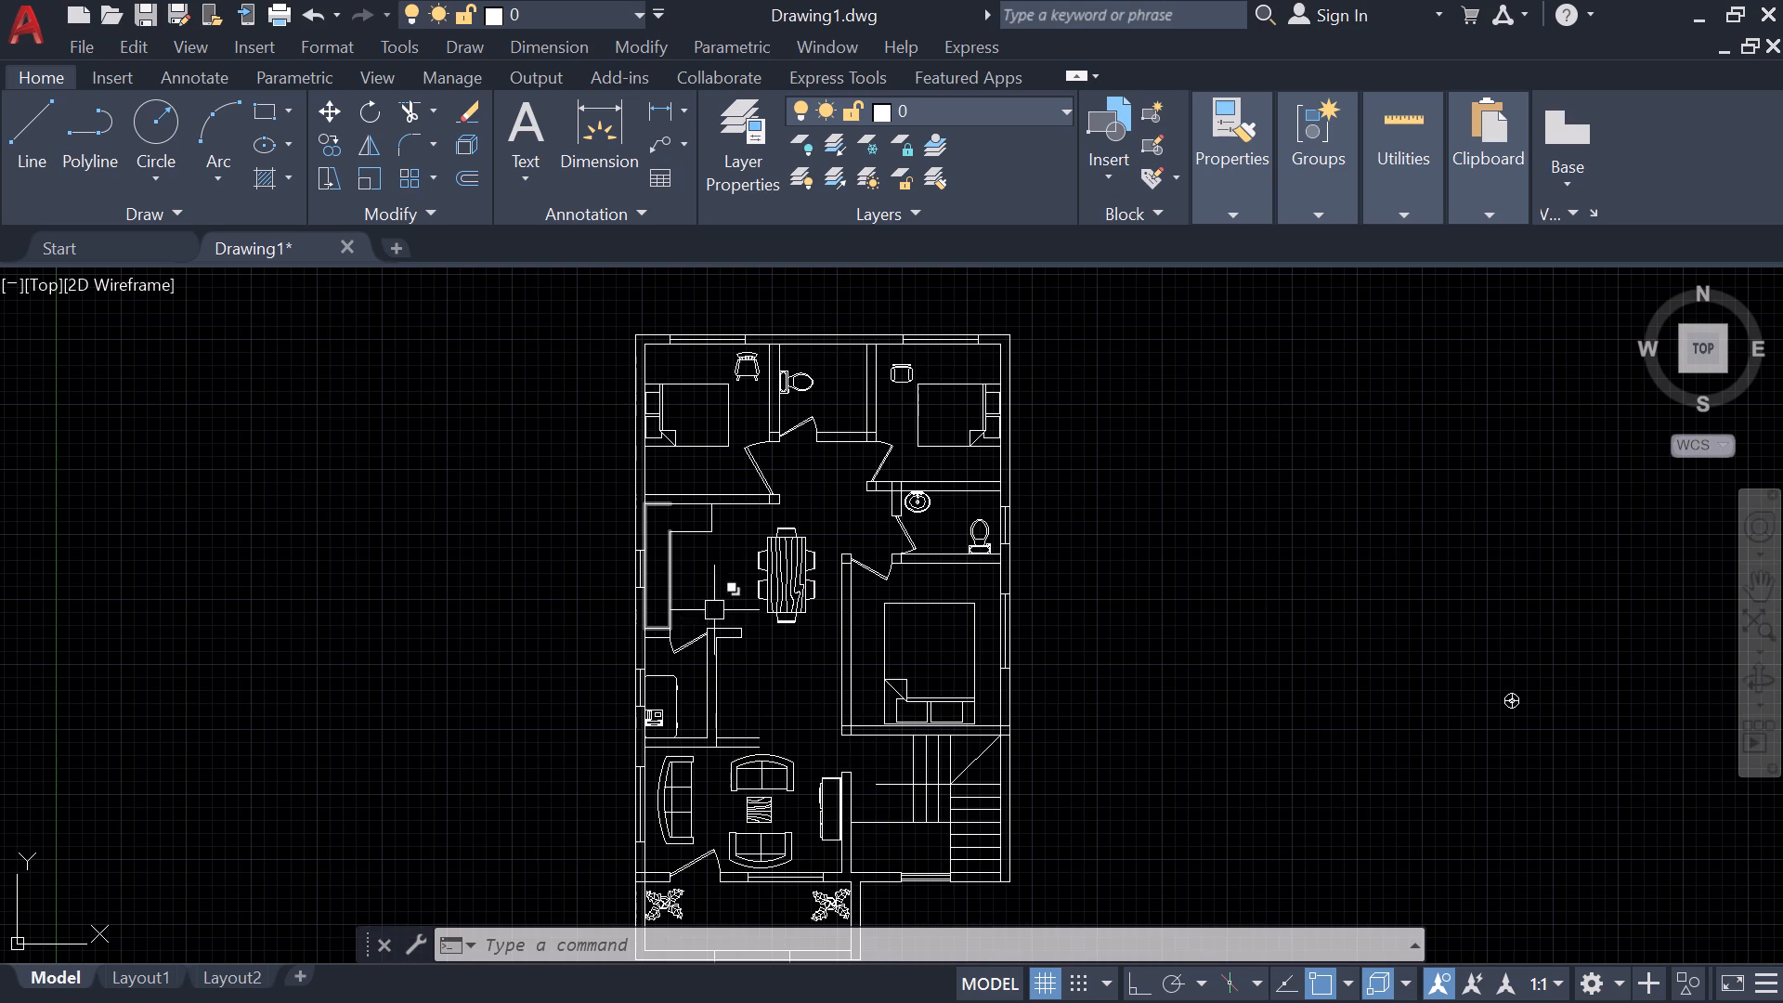
{"action": "scroll", "coordinate": [810, 737], "scroll_direction": "down", "scroll_amount": 1}
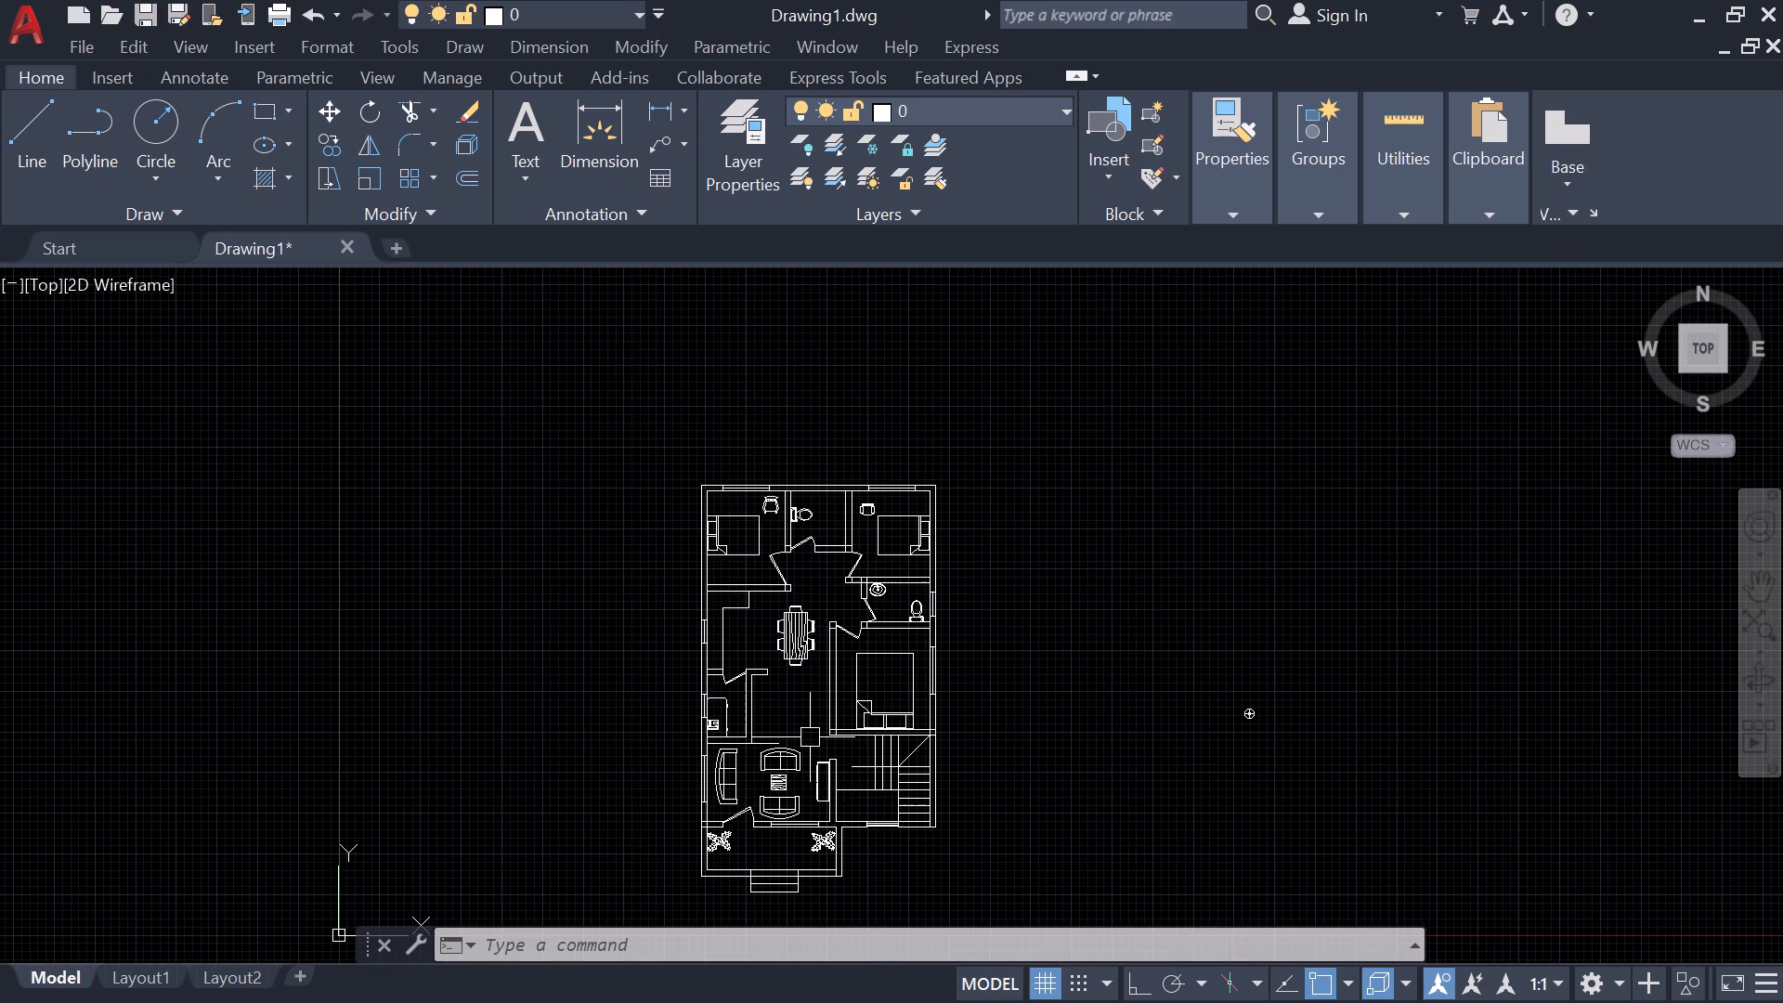
{"action": "middle_click_drag", "start_coordinate": [812, 722], "coordinate": [847, 625]}
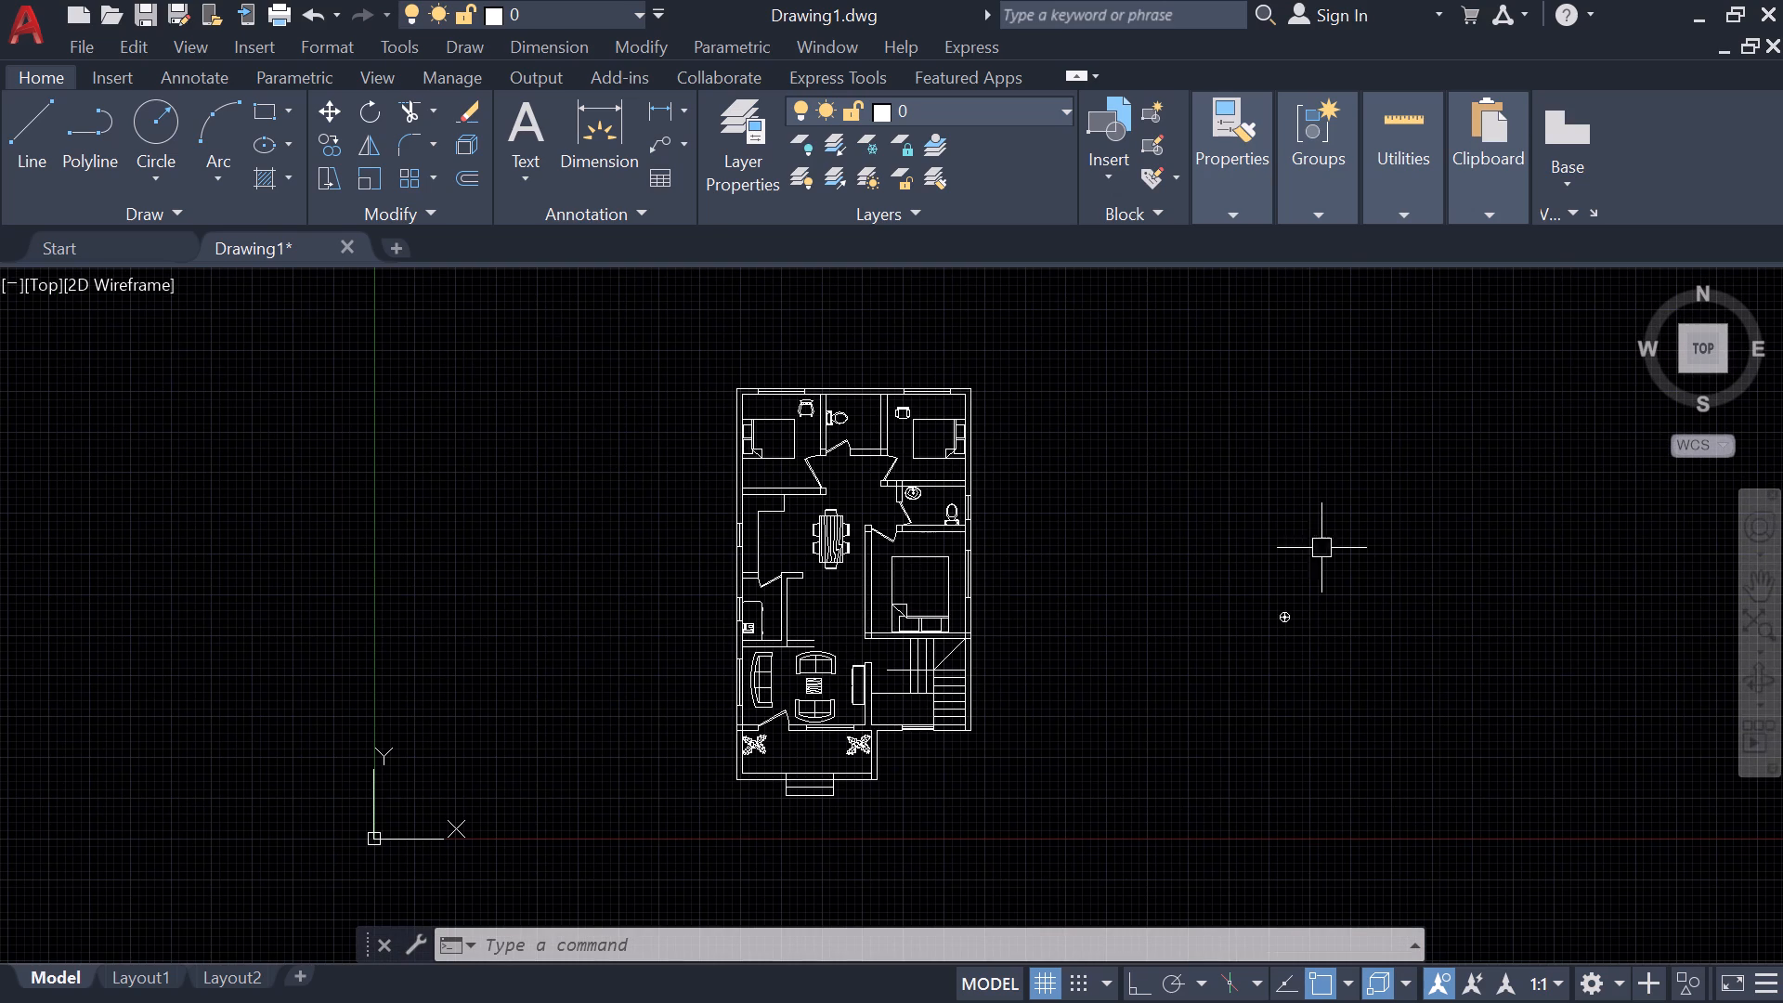
{"action": "left_click", "coordinate": [1281, 616]}
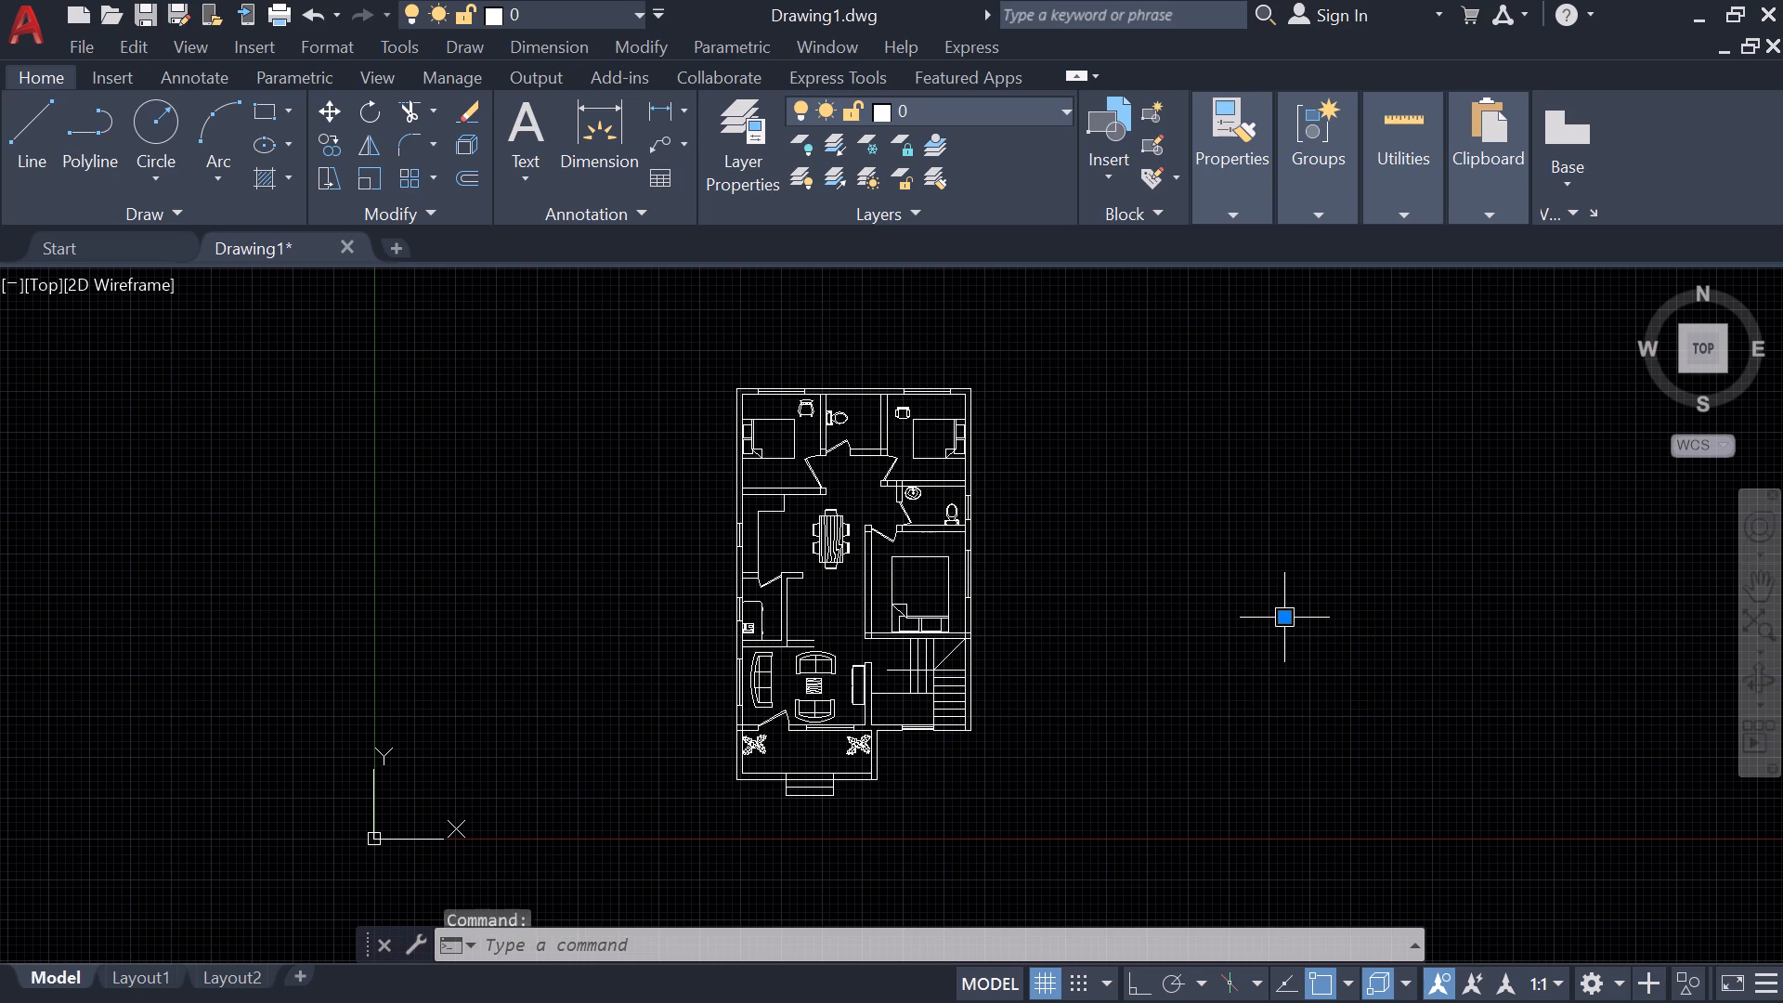
{"action": "type", "text": "e"}
{"action": "key", "text": "space"}
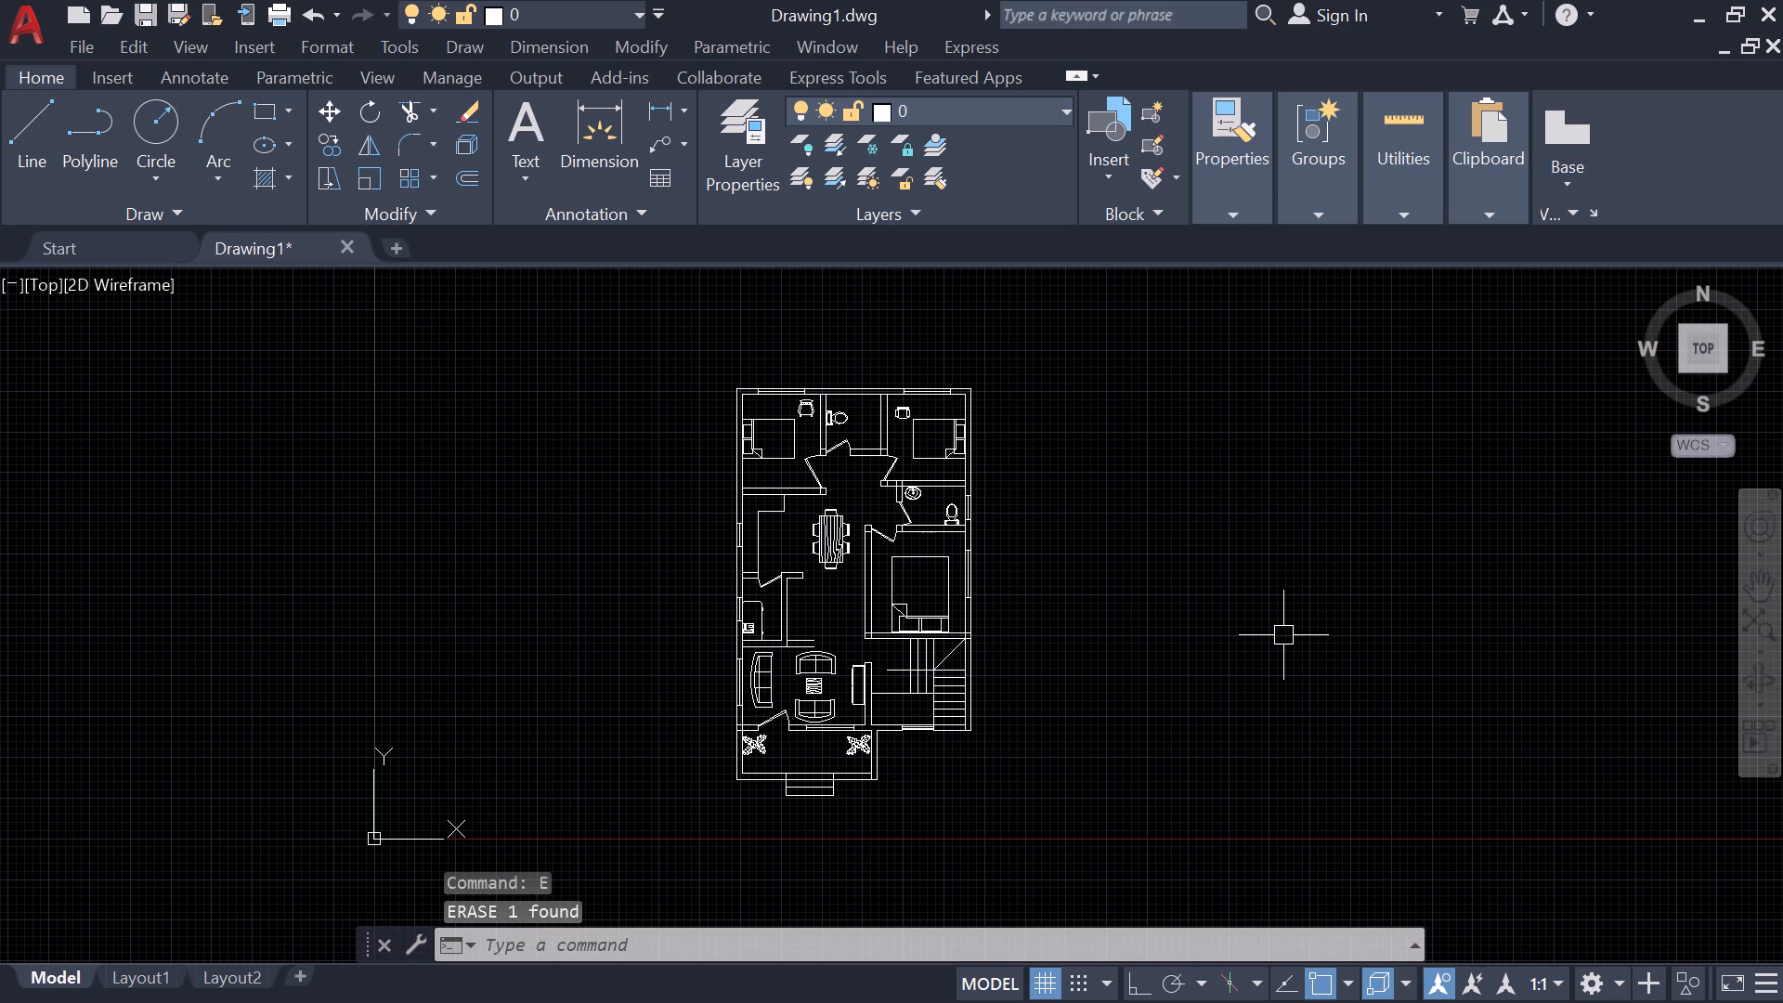